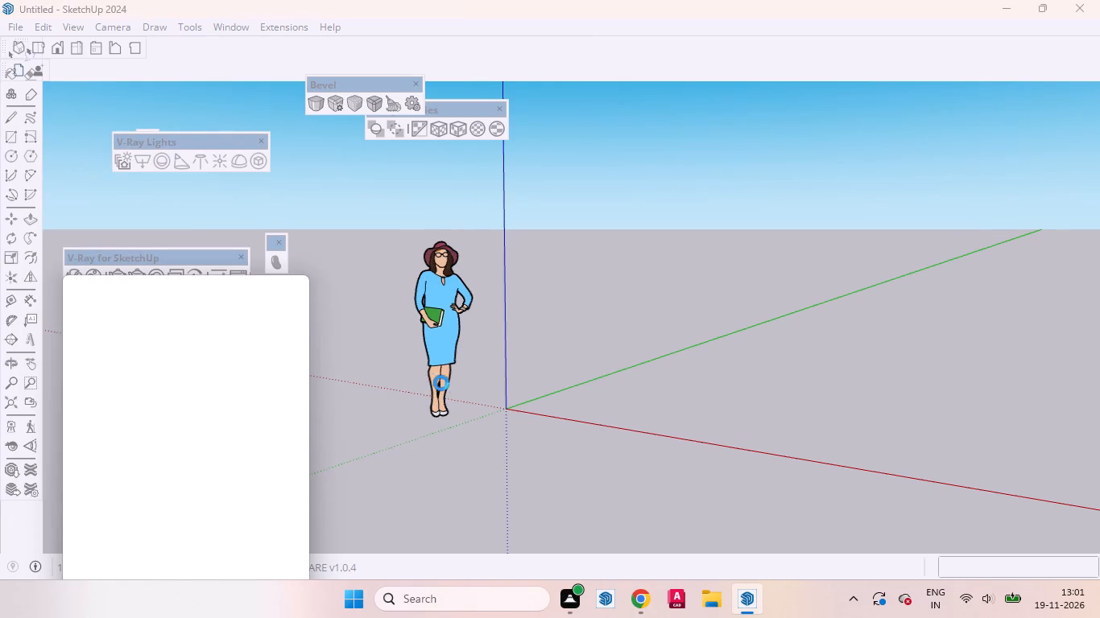
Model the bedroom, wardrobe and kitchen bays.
Erase the default human figure component from the model, ignoring the extension update notice.
left_click(448, 303)
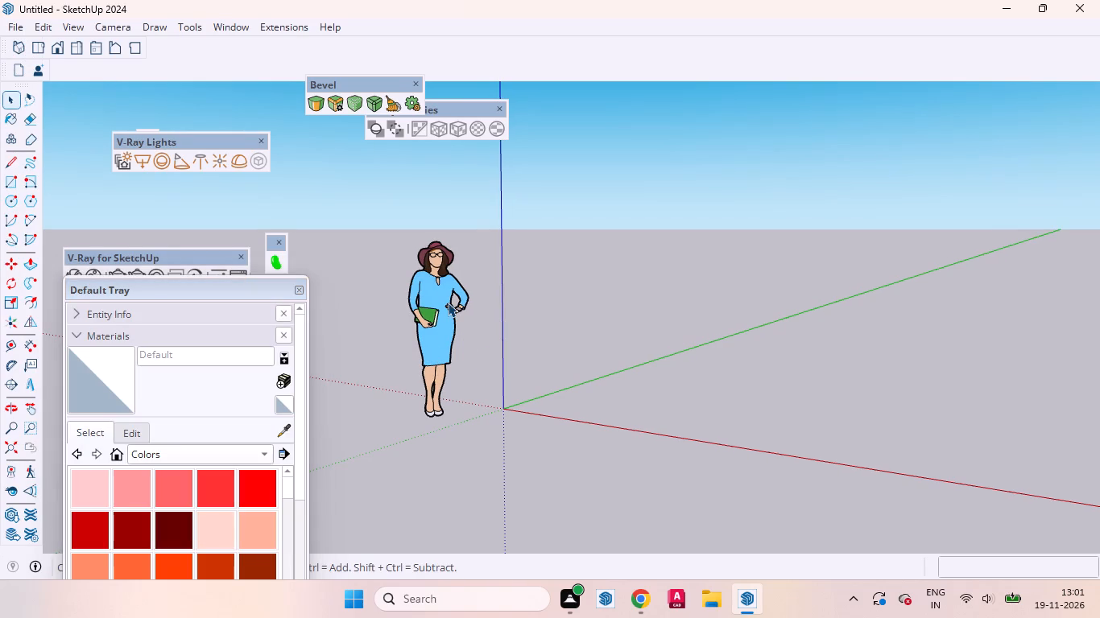
right_click(448, 301)
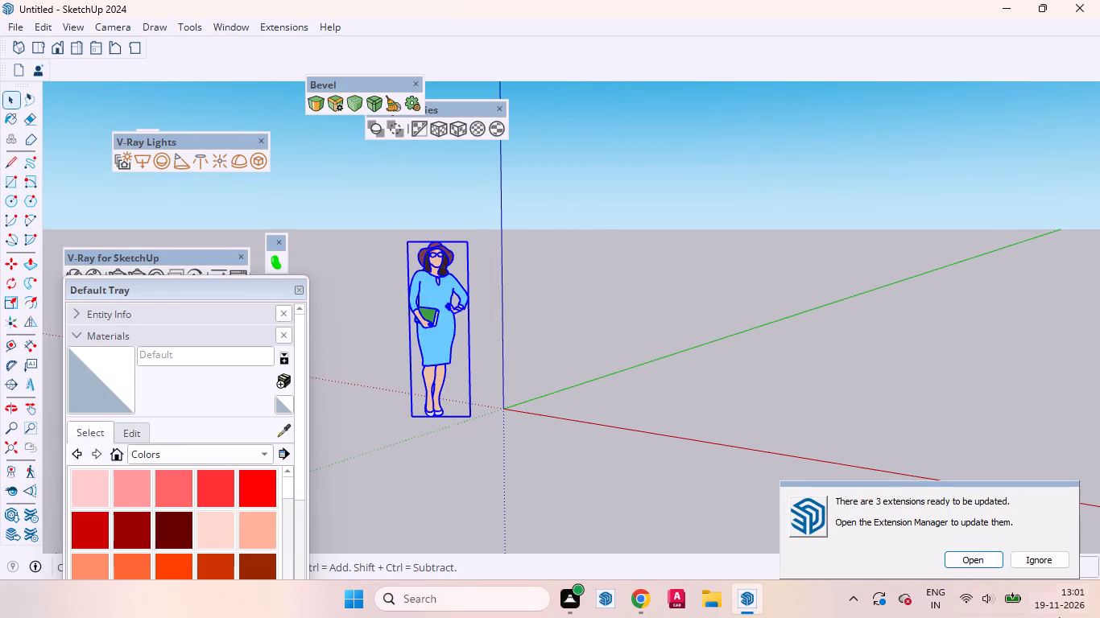
left_click(1041, 563)
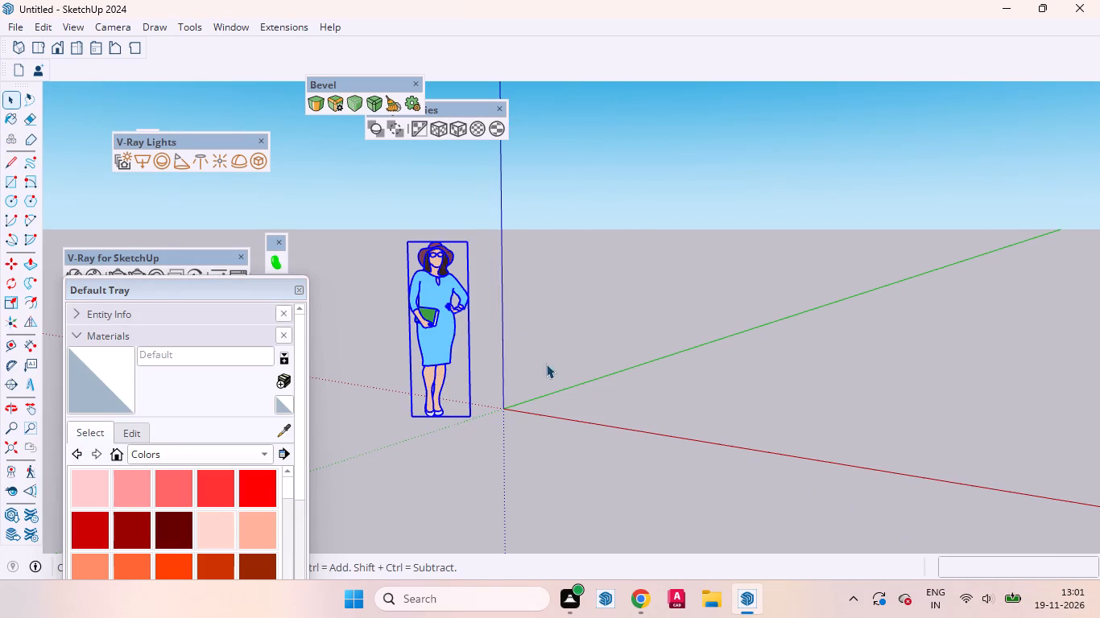
right_click(453, 303)
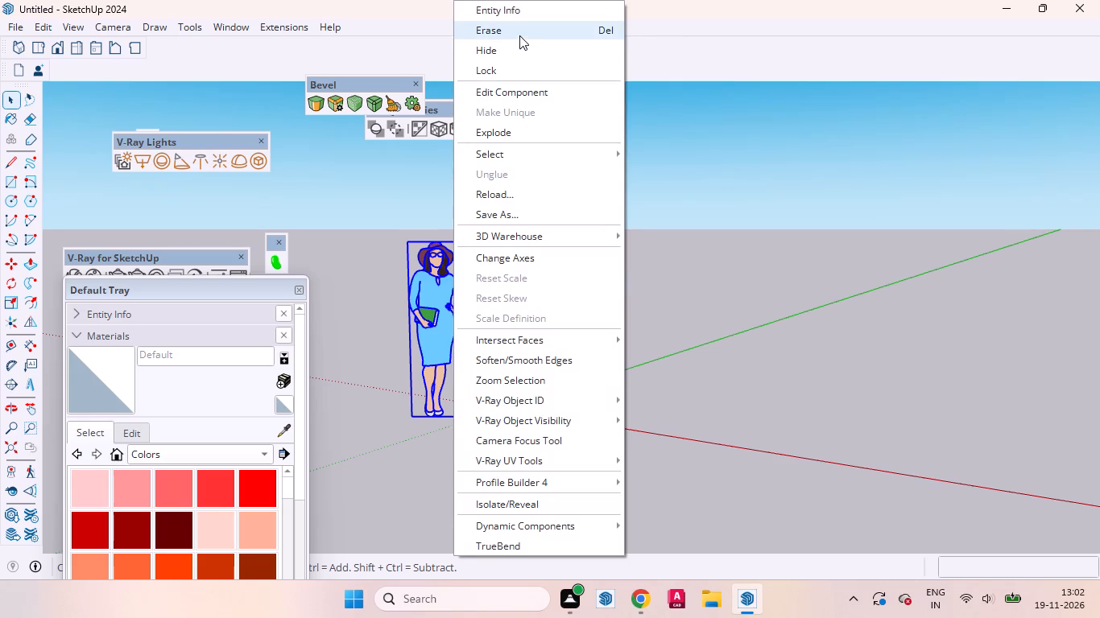
left_click(519, 35)
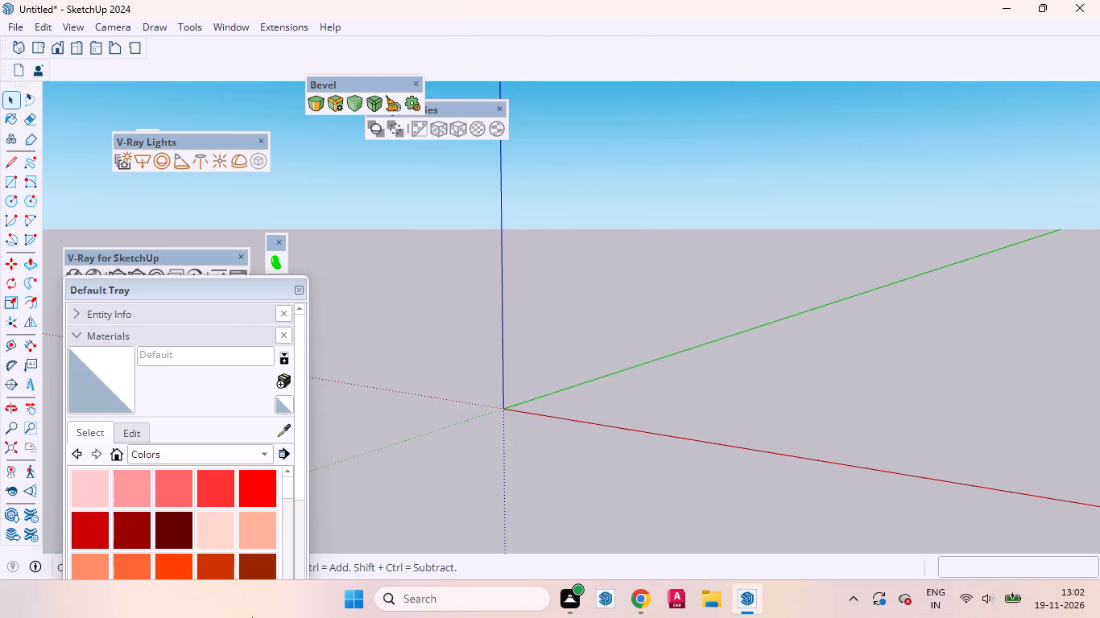
Move the Default Tray clear of the floating toolbars and the model origin.
left_click_drag(200, 288, 289, 294)
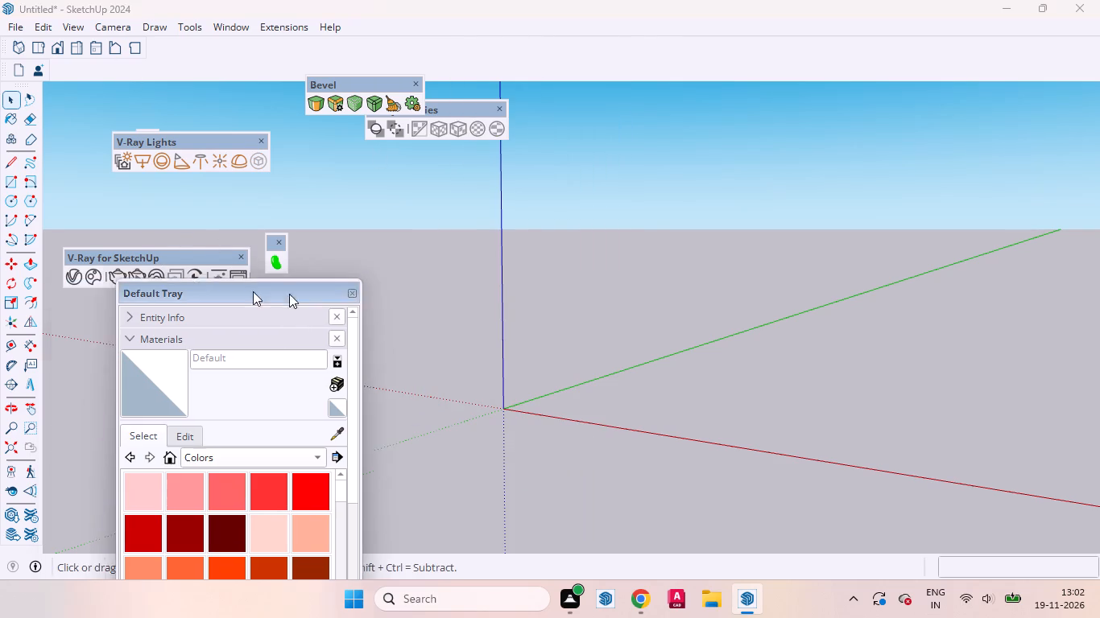
left_click_drag(289, 294, 999, 150)
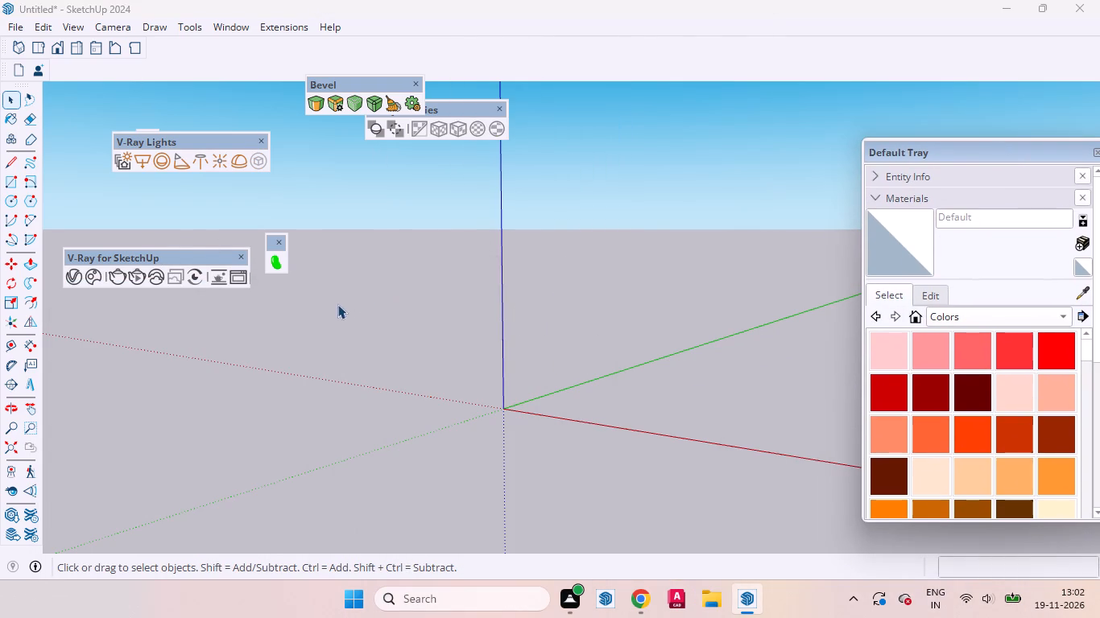
Draw a 15' by 15' rectangle on the ground plane with its first corner at the origin.
scroll(332, 311, "down", 11)
scroll(458, 550, "up", 4)
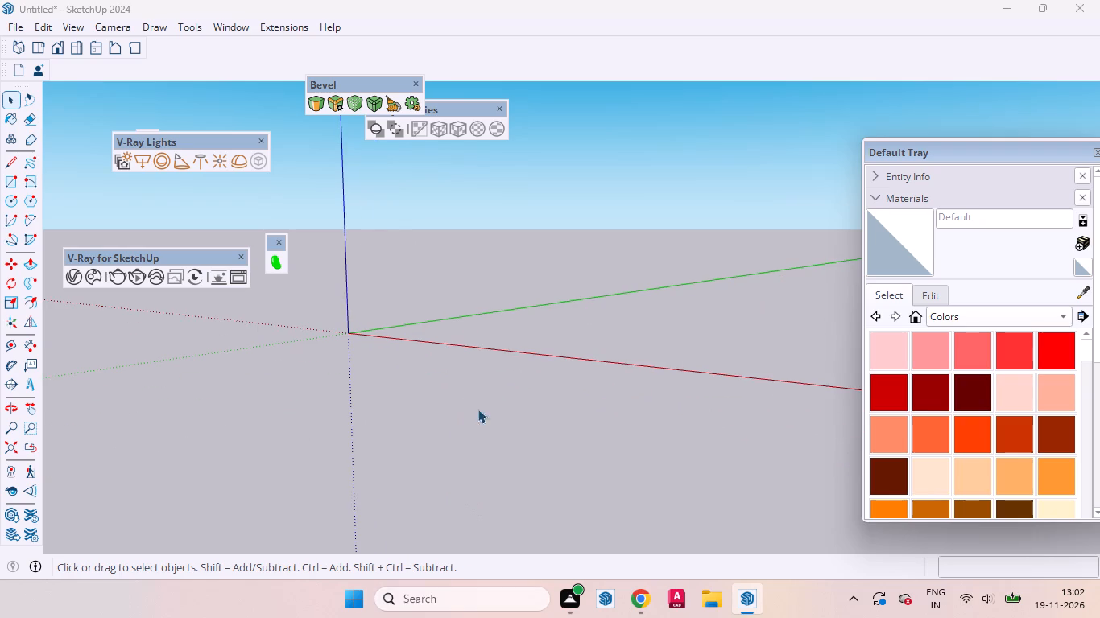
middle_click_drag(476, 328, 511, 419)
scroll(524, 347, "down", 10)
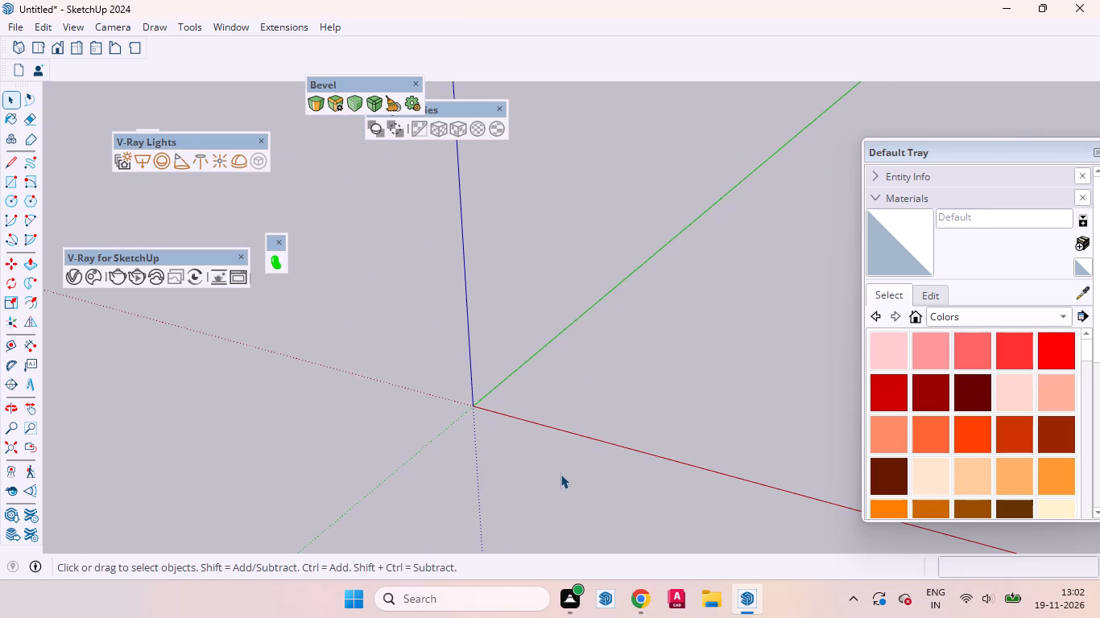
key("r")
left_click(474, 402)
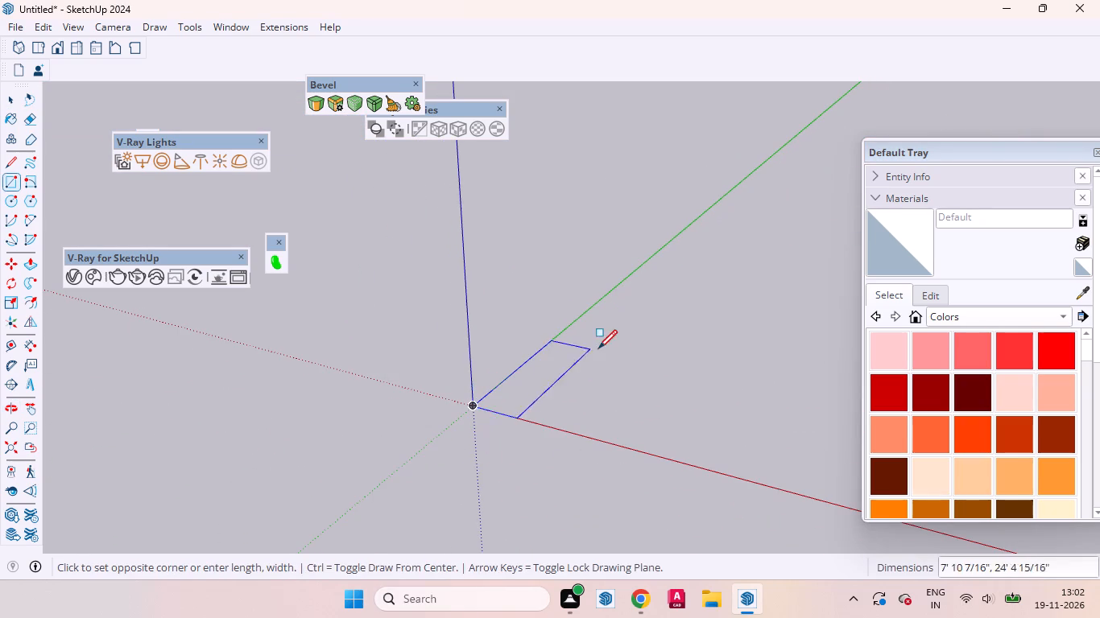
key("1")
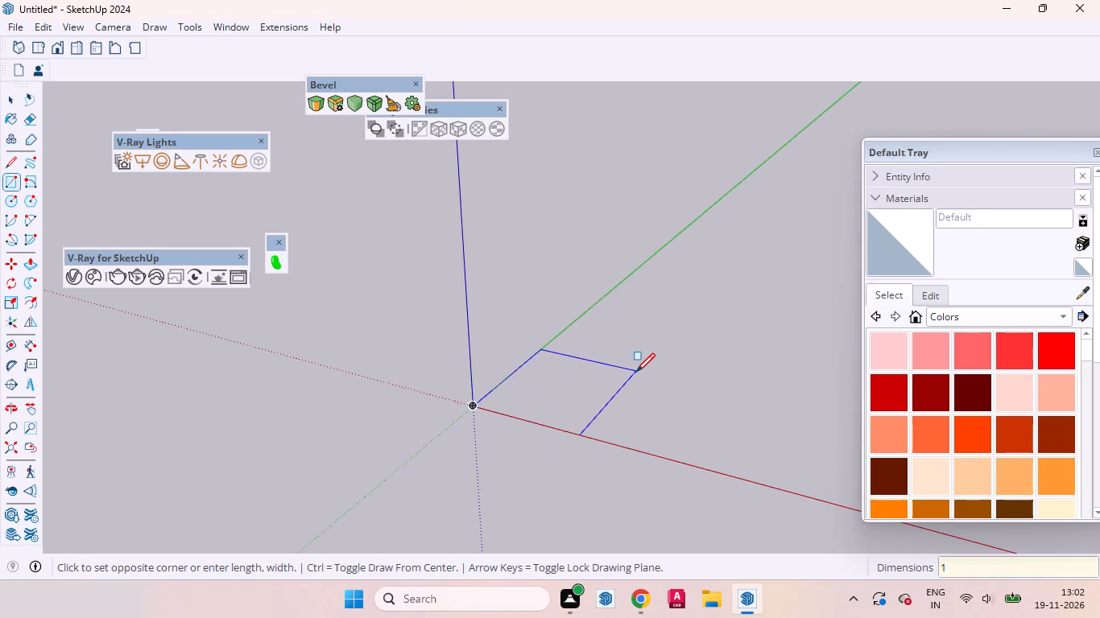
type("5'")
type(",15'")
key("Return")
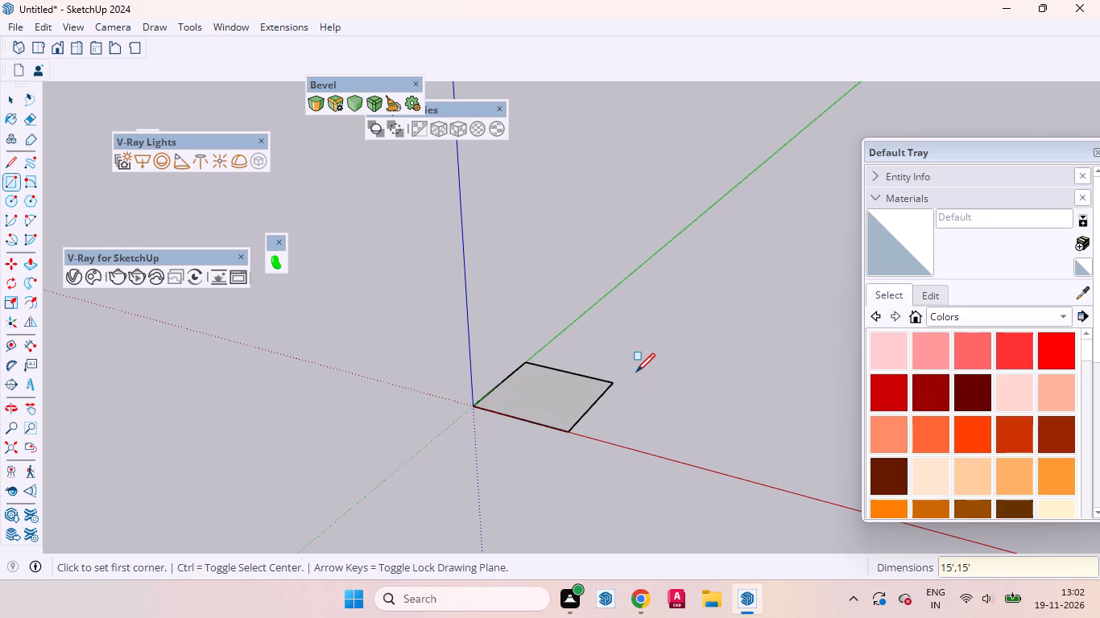
key("space")
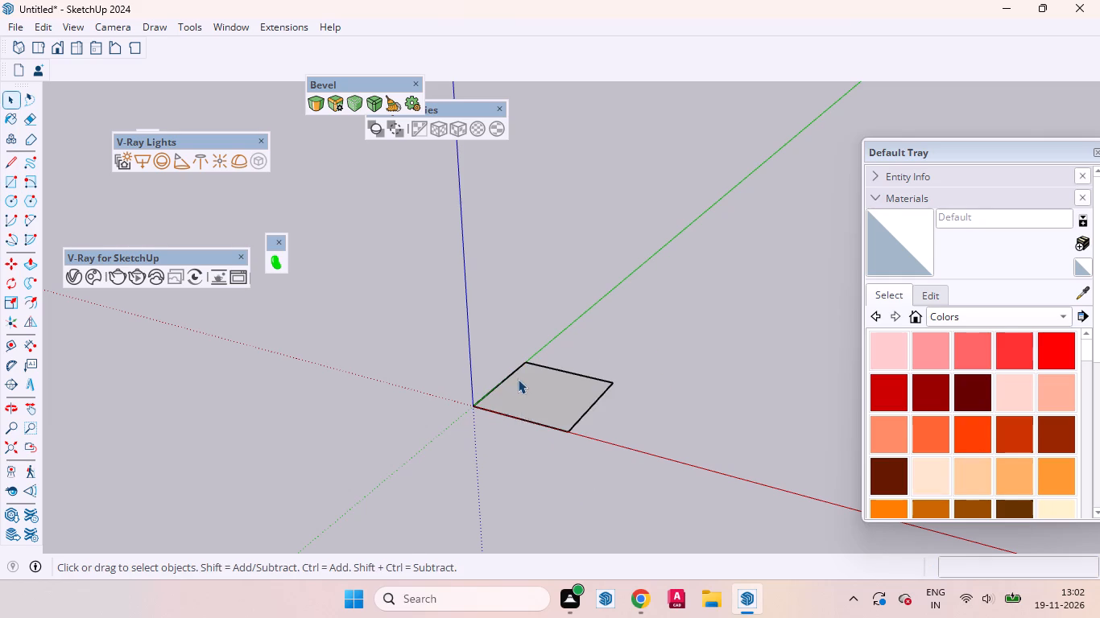
Extrude the square face upward 6 inches with Push/Pull to form a slab.
scroll(518, 379, "up", 3)
left_click(561, 421)
middle_click_drag(599, 388, 583, 488)
scroll(570, 328, "down", 4)
scroll(554, 437, "up", 4)
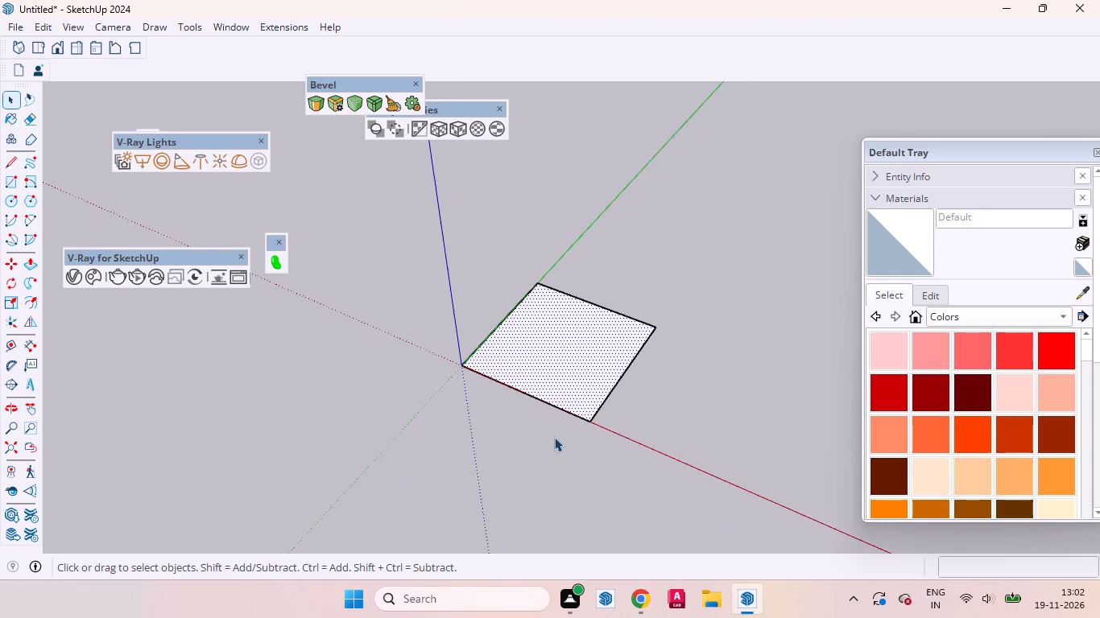
scroll(554, 437, "up", 3)
key("p")
left_click(584, 372)
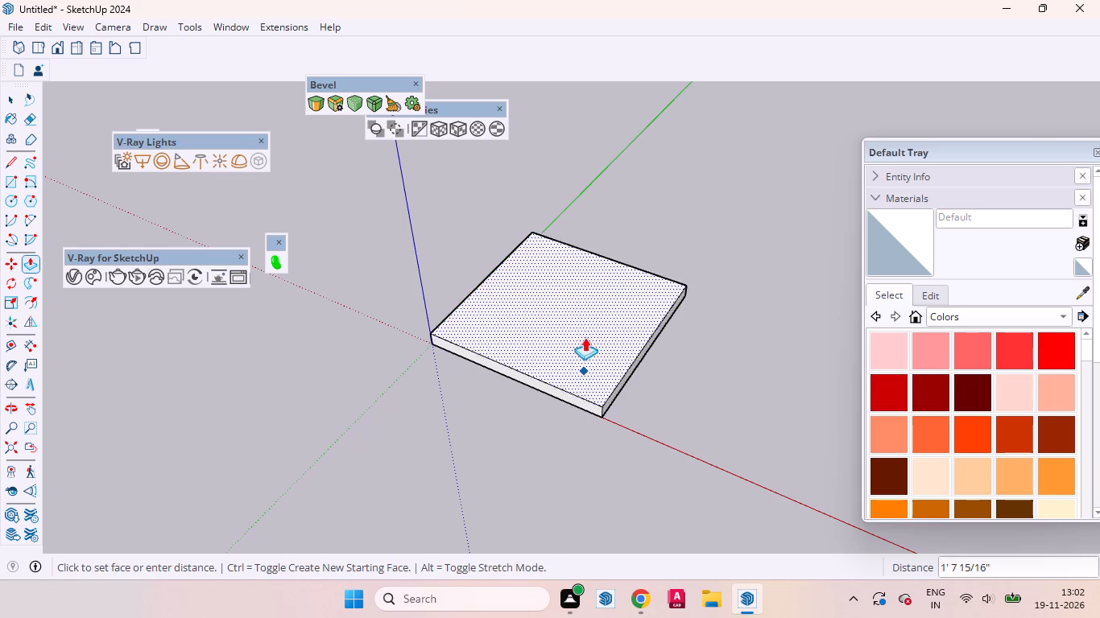
key("6")
key("Return")
key("space")
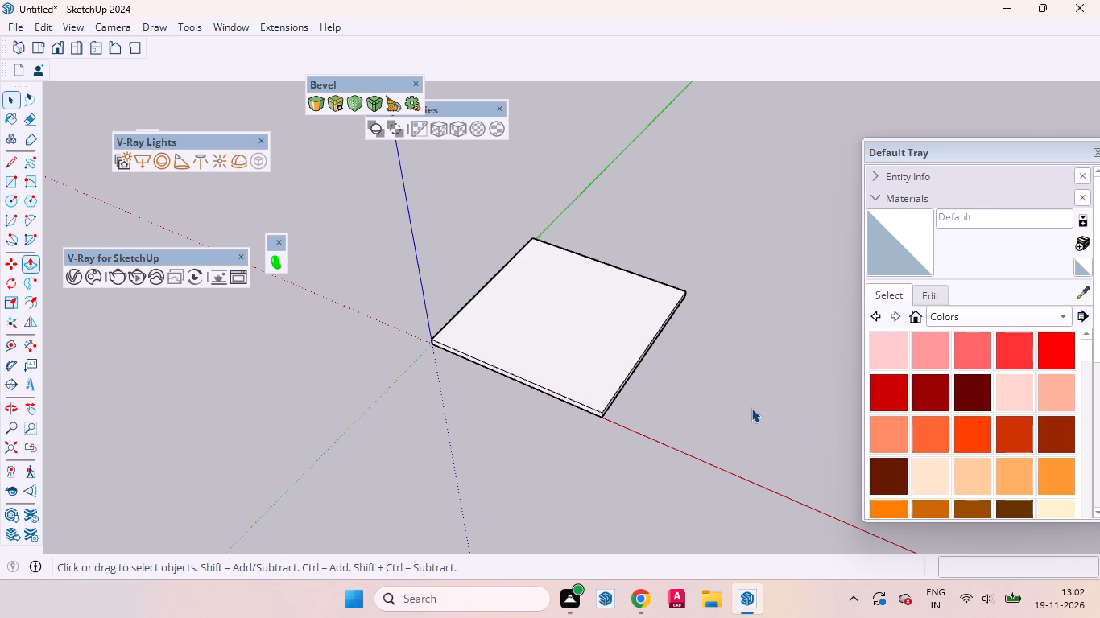
Select all of the slab's connected faces and edges and make them a group.
triple_click(599, 365)
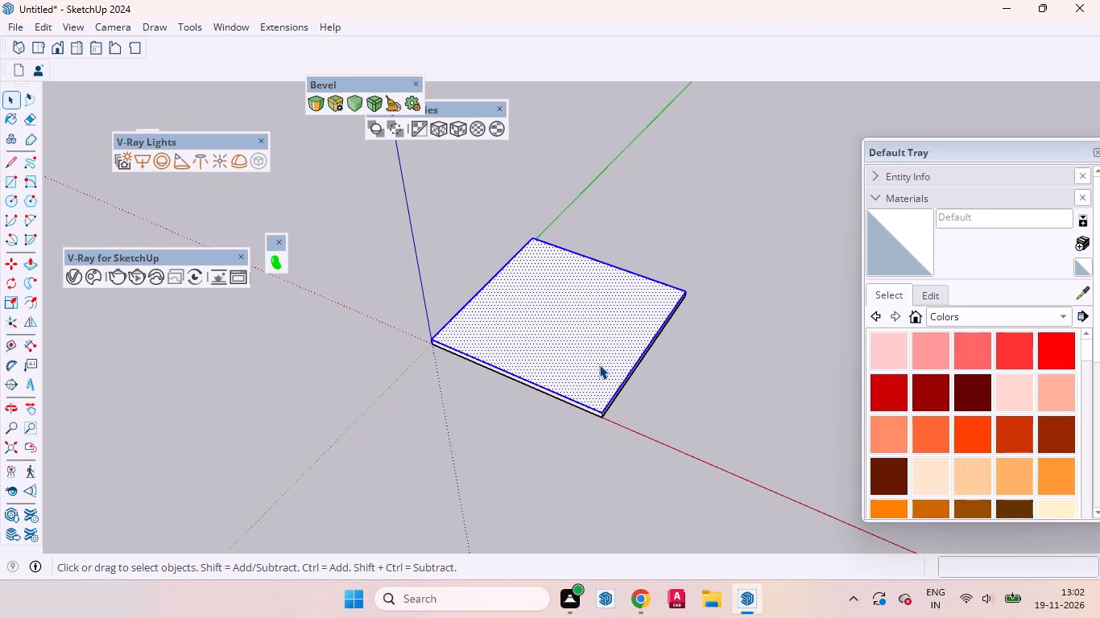
triple_click(599, 365)
triple_click(599, 365)
left_click(599, 365)
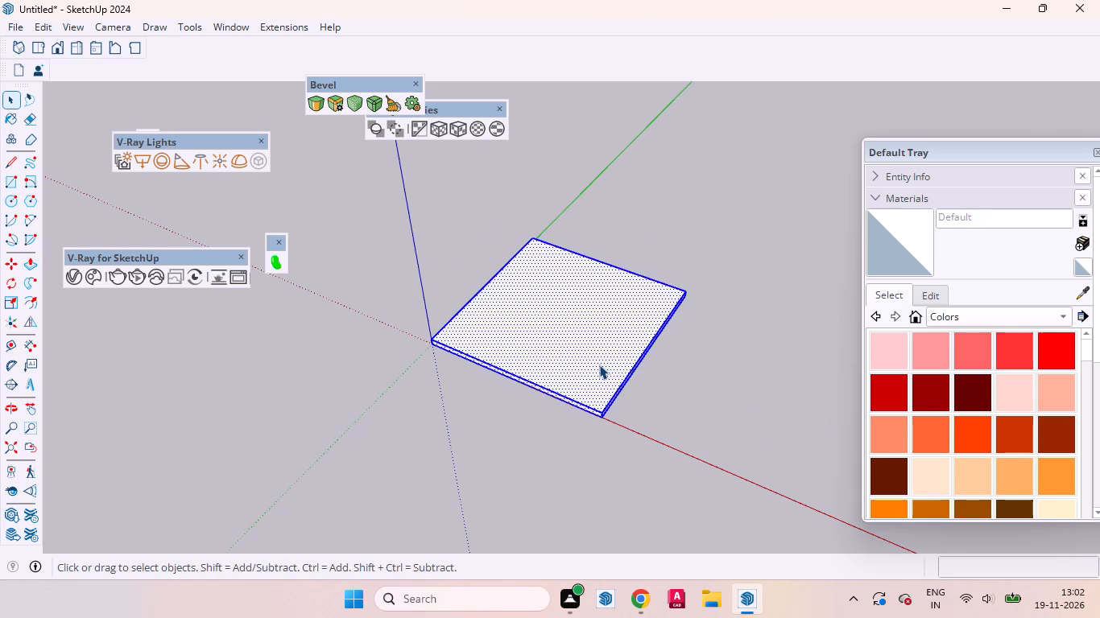
right_click(599, 365)
left_click(635, 155)
left_click(718, 348)
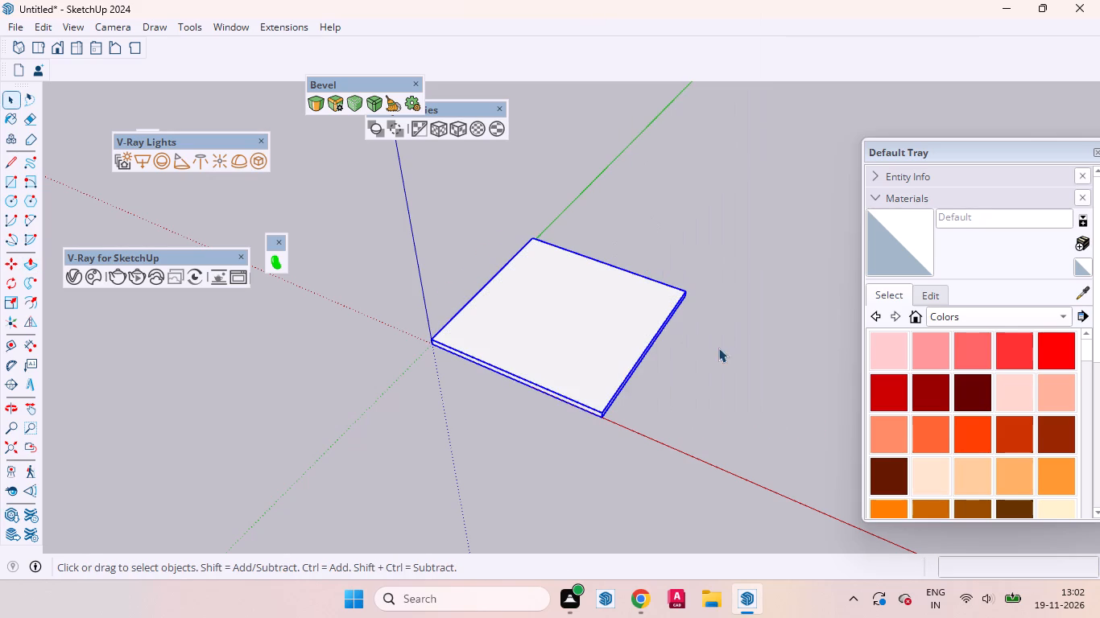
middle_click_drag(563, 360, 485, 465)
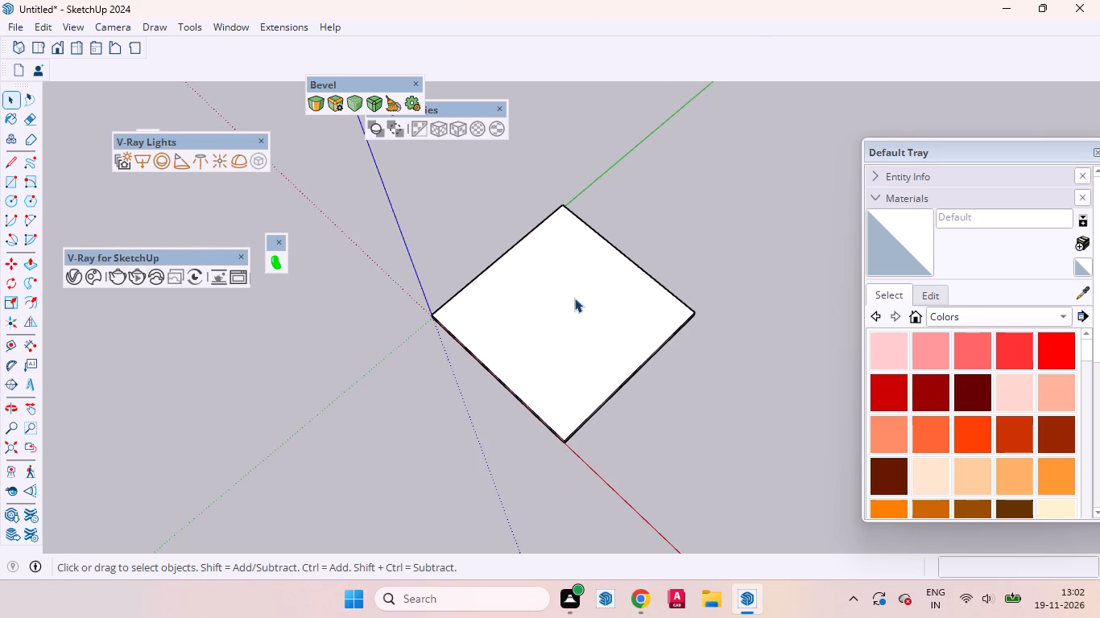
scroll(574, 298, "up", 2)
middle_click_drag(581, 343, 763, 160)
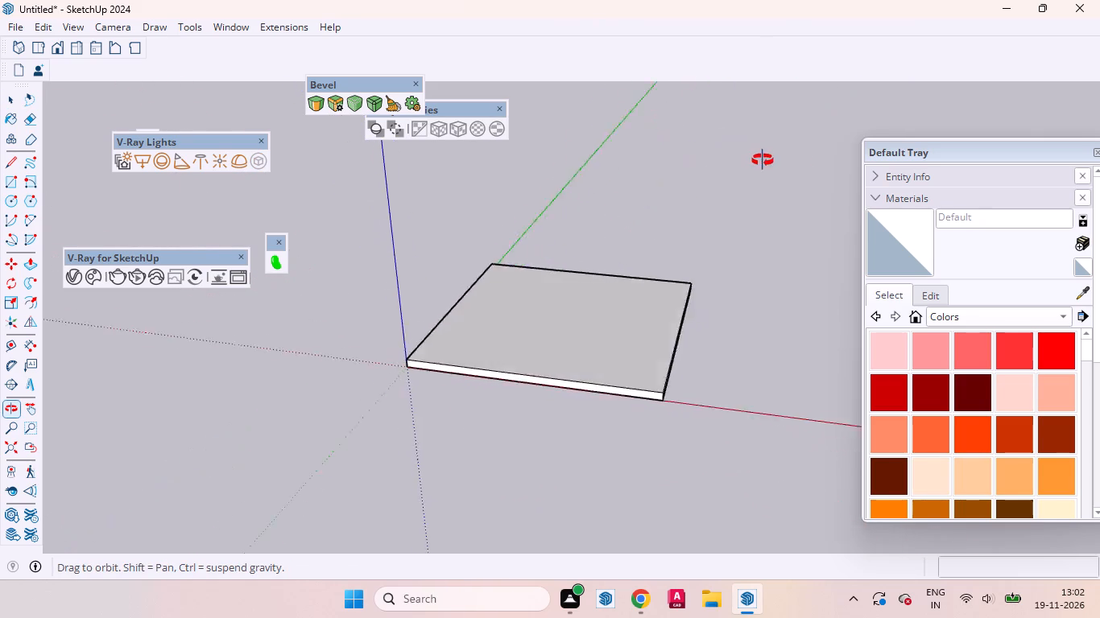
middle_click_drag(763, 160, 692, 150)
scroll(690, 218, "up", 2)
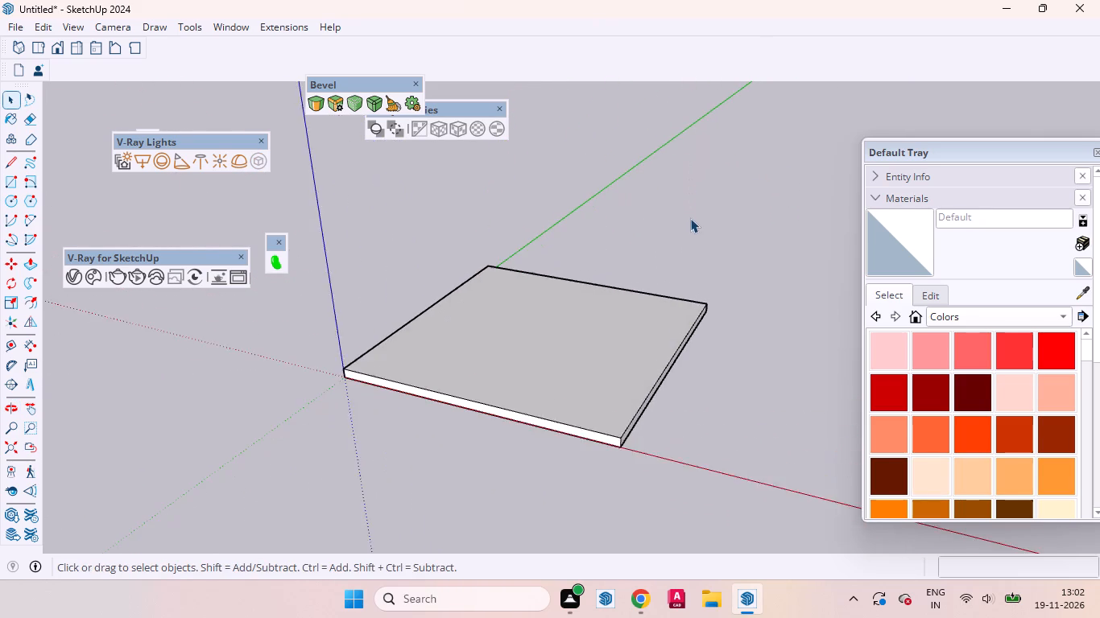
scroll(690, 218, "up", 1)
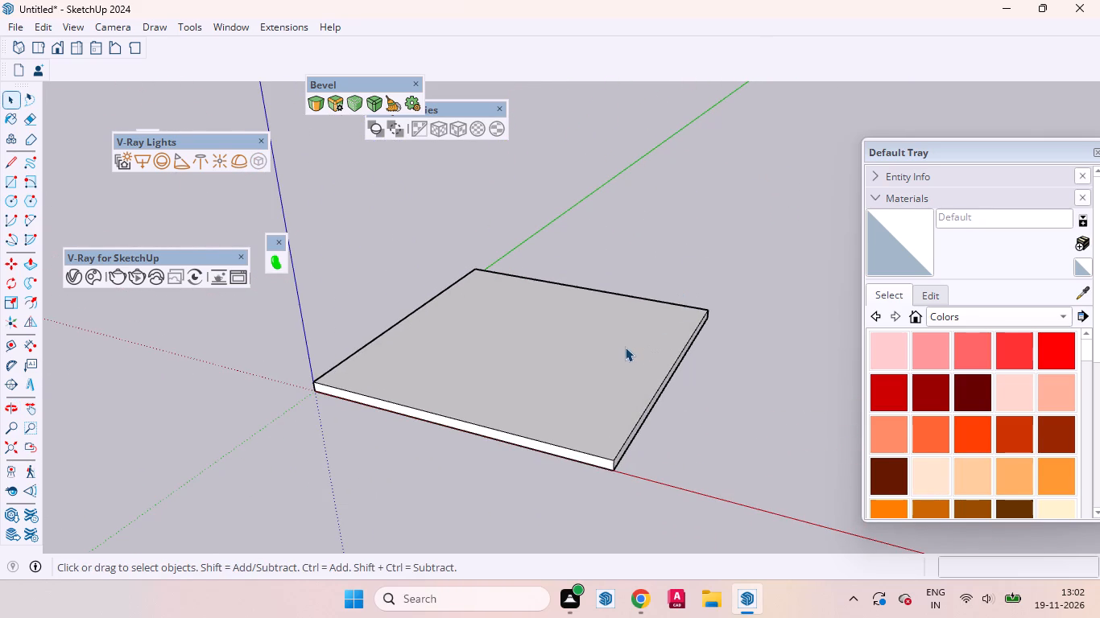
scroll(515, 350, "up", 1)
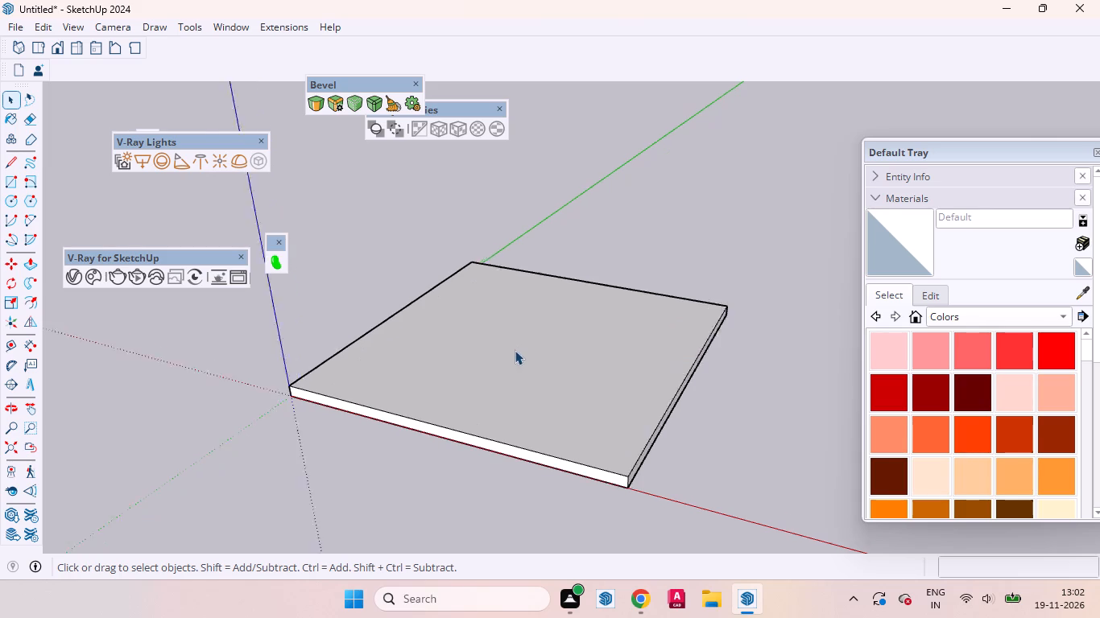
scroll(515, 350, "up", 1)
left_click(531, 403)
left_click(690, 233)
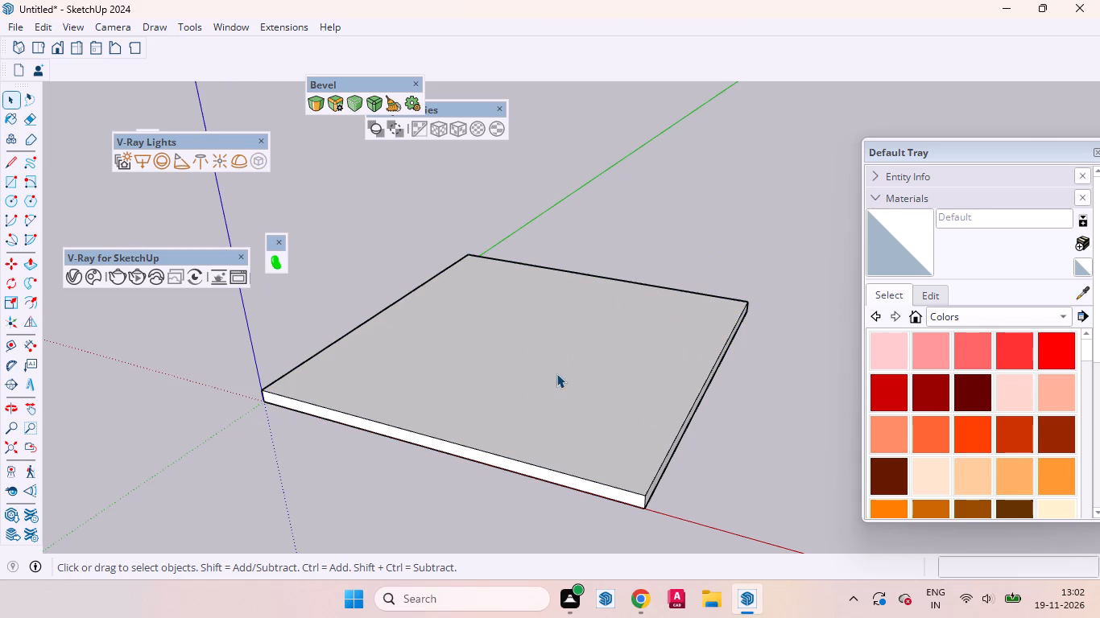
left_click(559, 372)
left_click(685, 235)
Place guide lines 4.5 inches inside the slab's two side edges and its back edge with the Tape Measure tool.
scroll(680, 248, "down", 2)
middle_click_drag(638, 282, 767, 161)
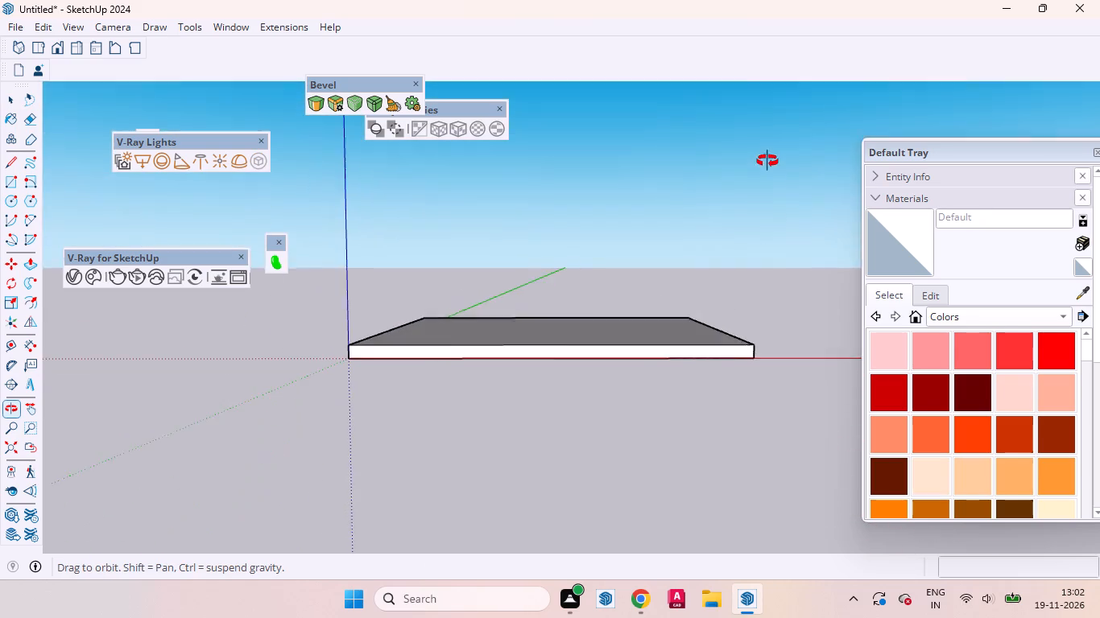
middle_click_drag(767, 161, 702, 290)
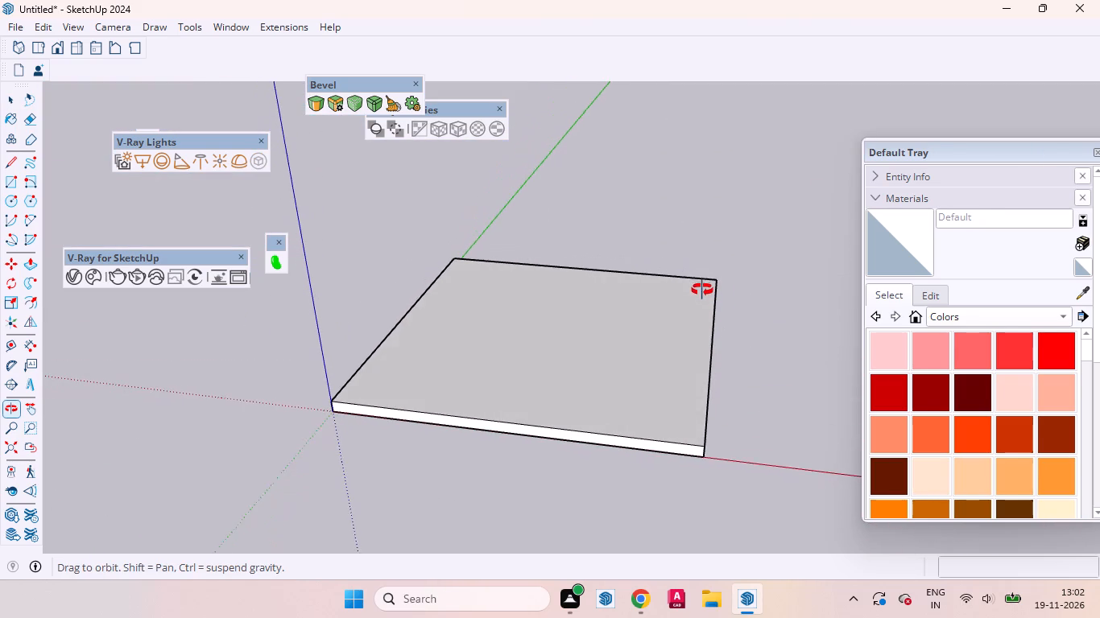
middle_click_drag(702, 290, 762, 222)
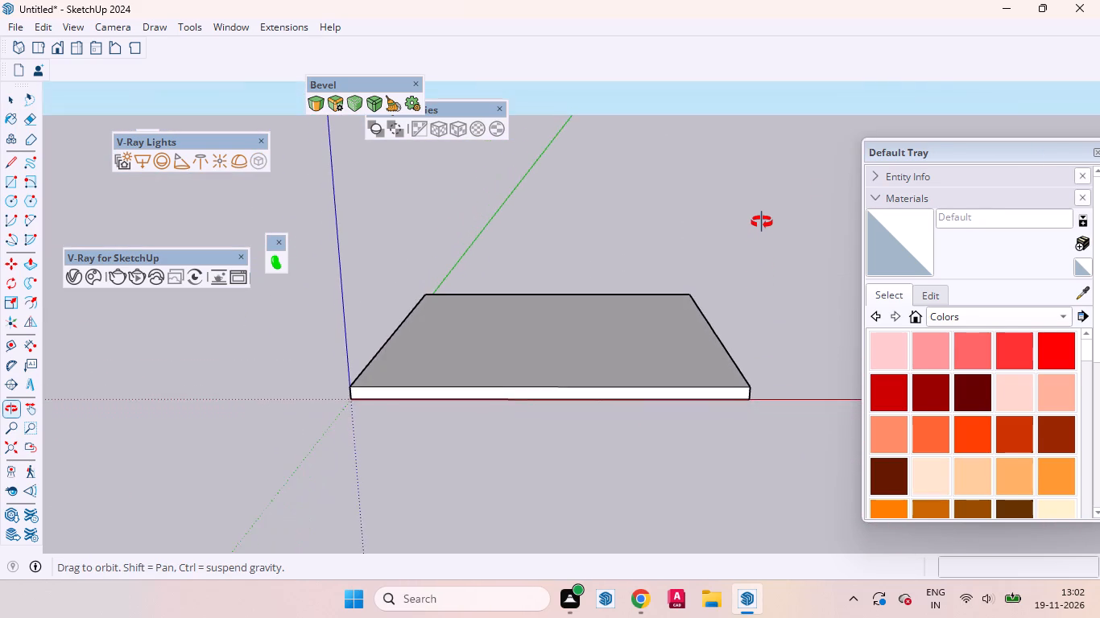
middle_click_drag(762, 222, 759, 256)
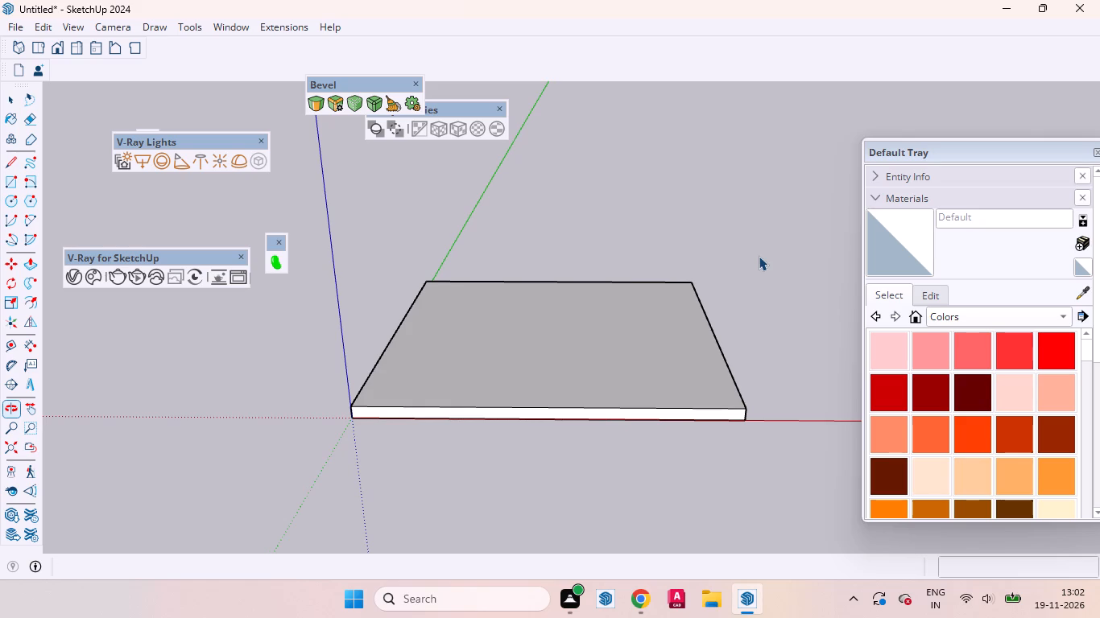
scroll(746, 268, "up", 1)
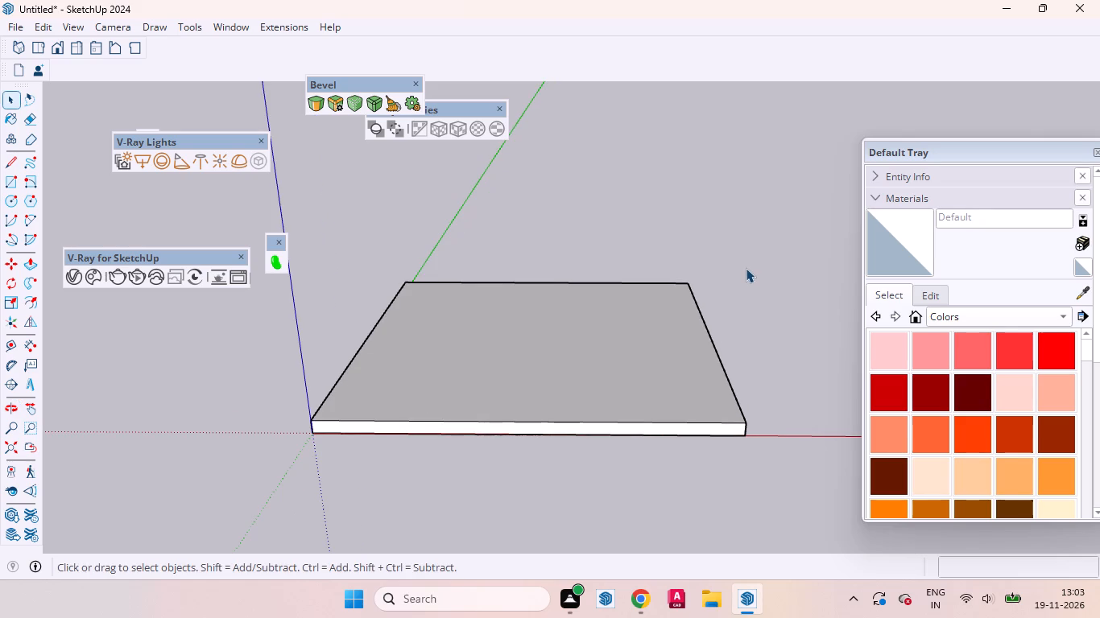
key("t")
left_click(707, 328)
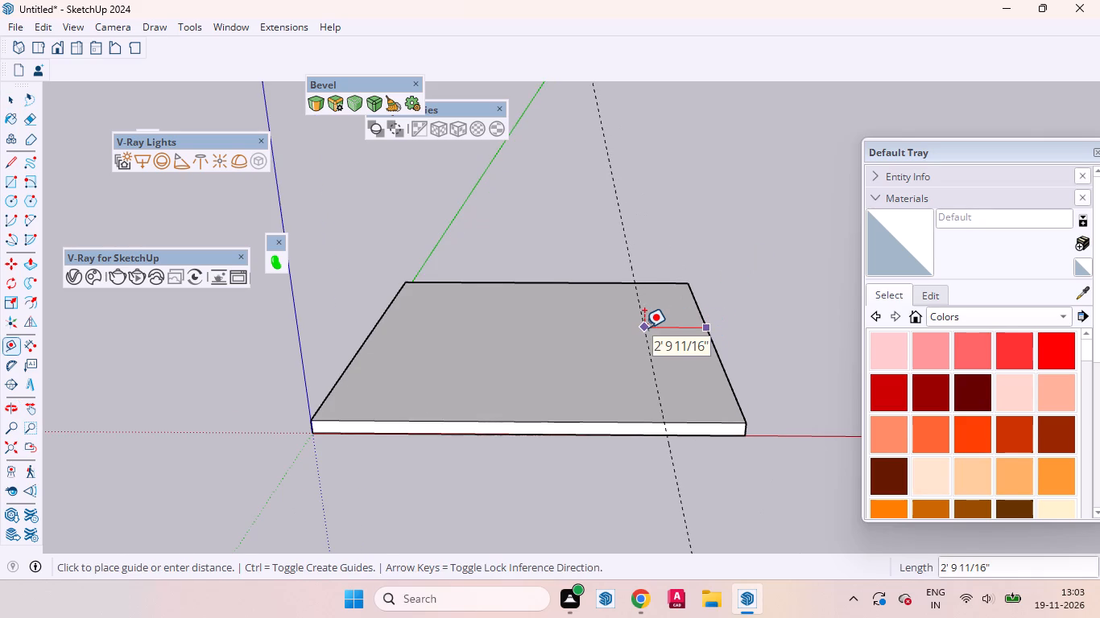
key("4")
type(".5")
key("Return")
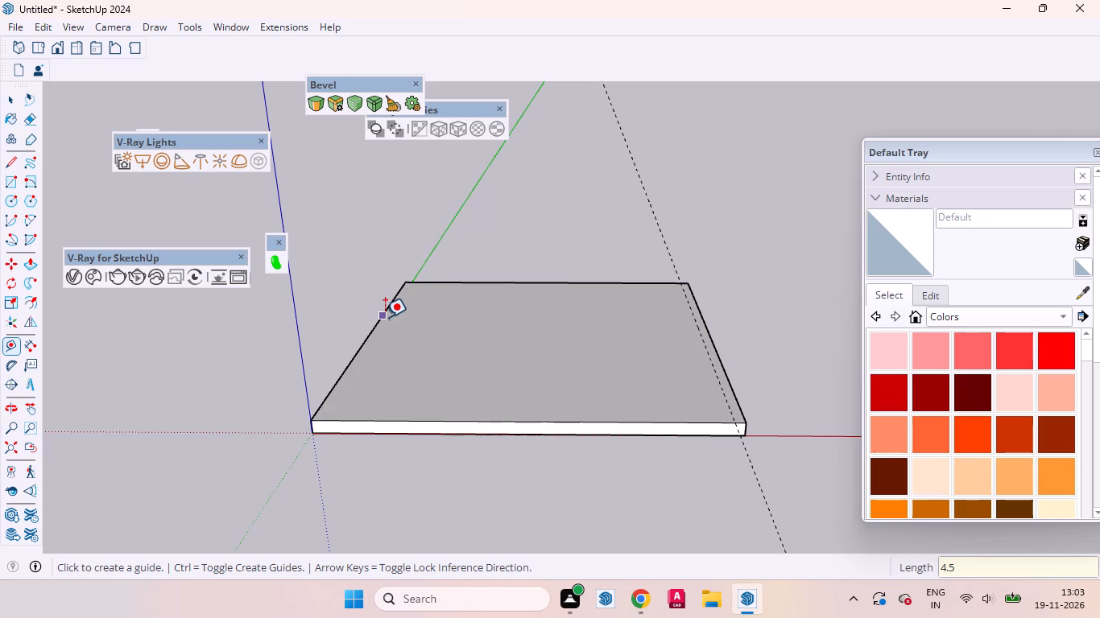
left_click(385, 317)
type("4.5")
key("Return")
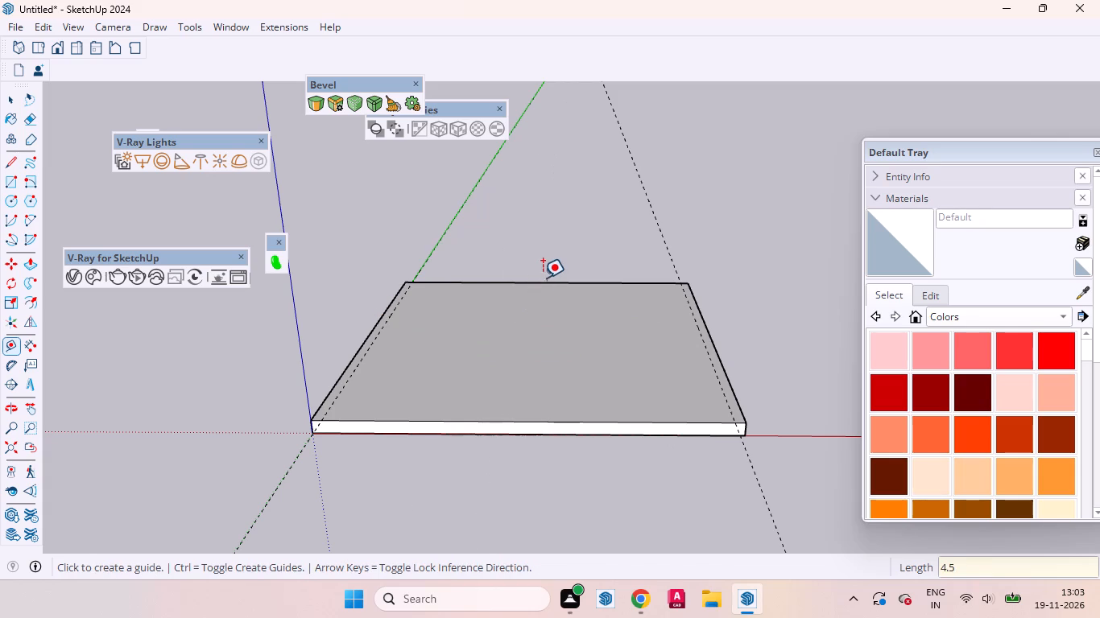
left_click(544, 285)
type("4.5")
key("Return")
key("space")
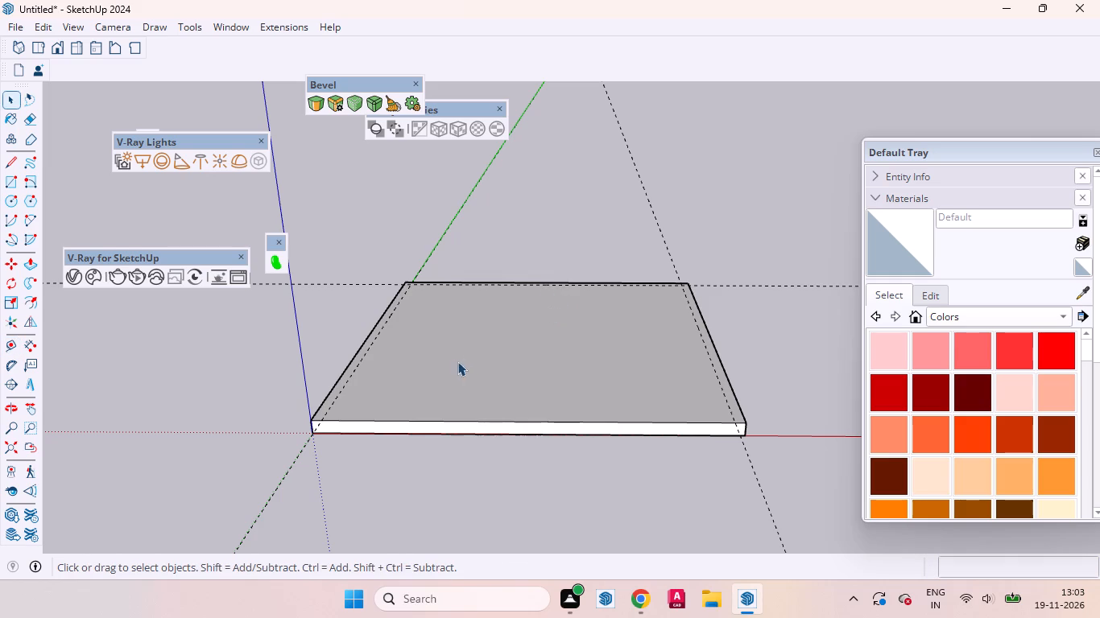
In a new group, draw a 4 1/2" by 14' 7 1/2" rectangle between the guide and the slab's side edge opposite the green axis.
middle_click_drag(475, 360, 575, 406)
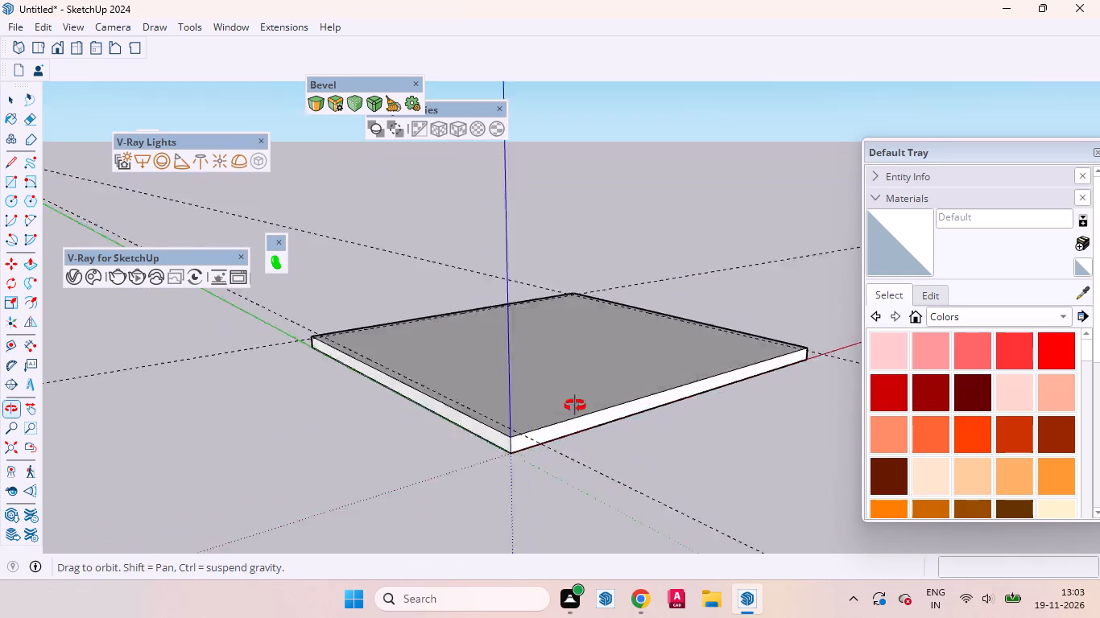
middle_click_drag(575, 406, 468, 451)
right_click(701, 229)
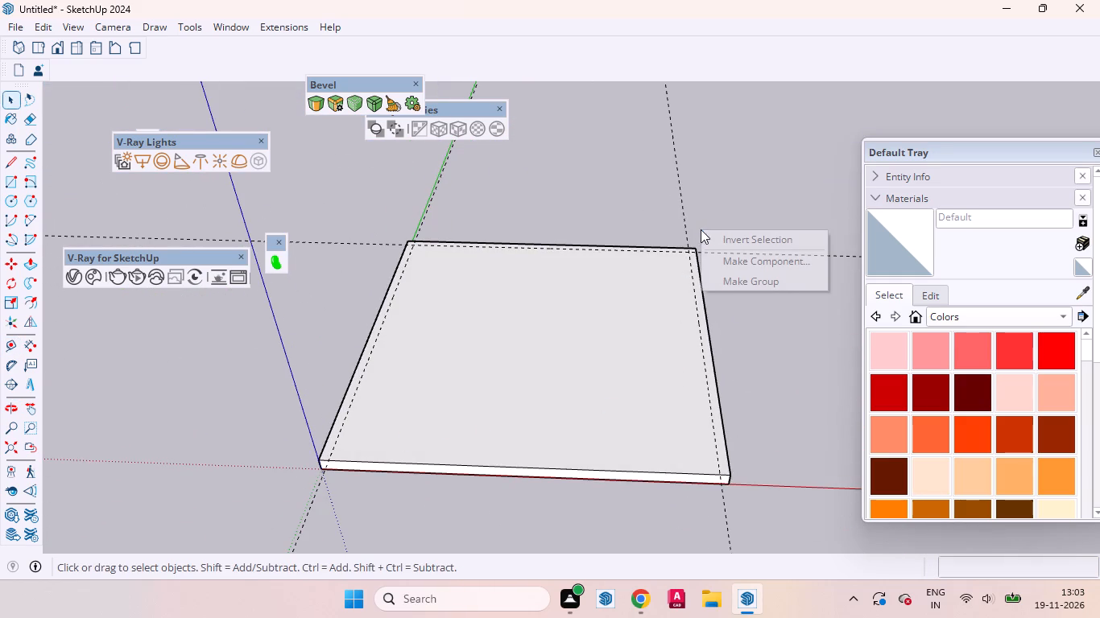
left_click(726, 284)
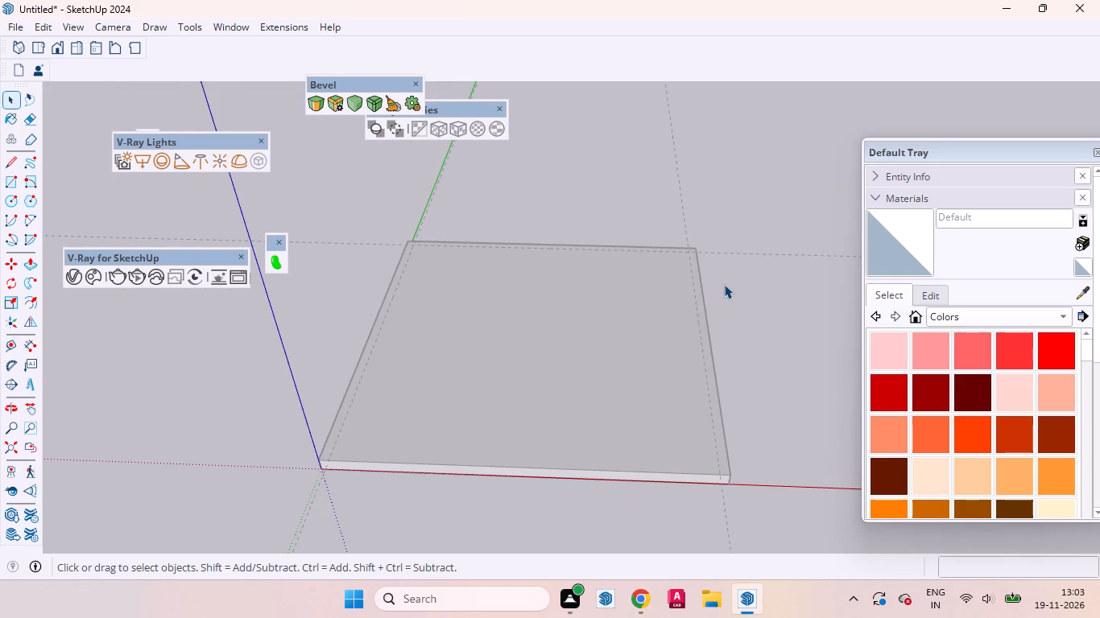
key("r")
scroll(734, 297, "up", 6)
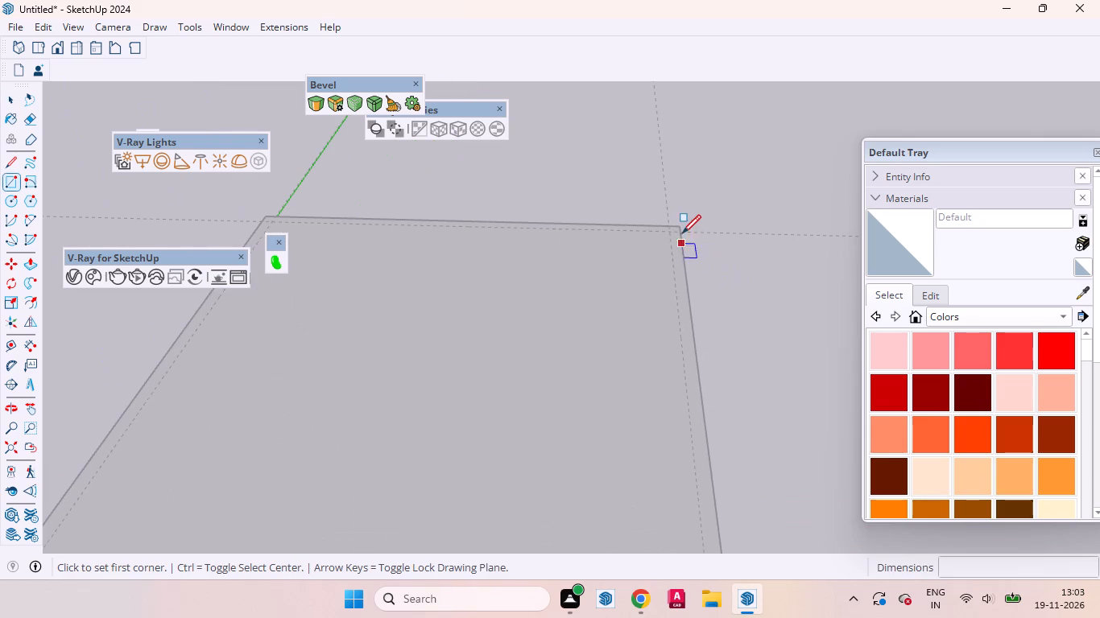
scroll(684, 234, "up", 8)
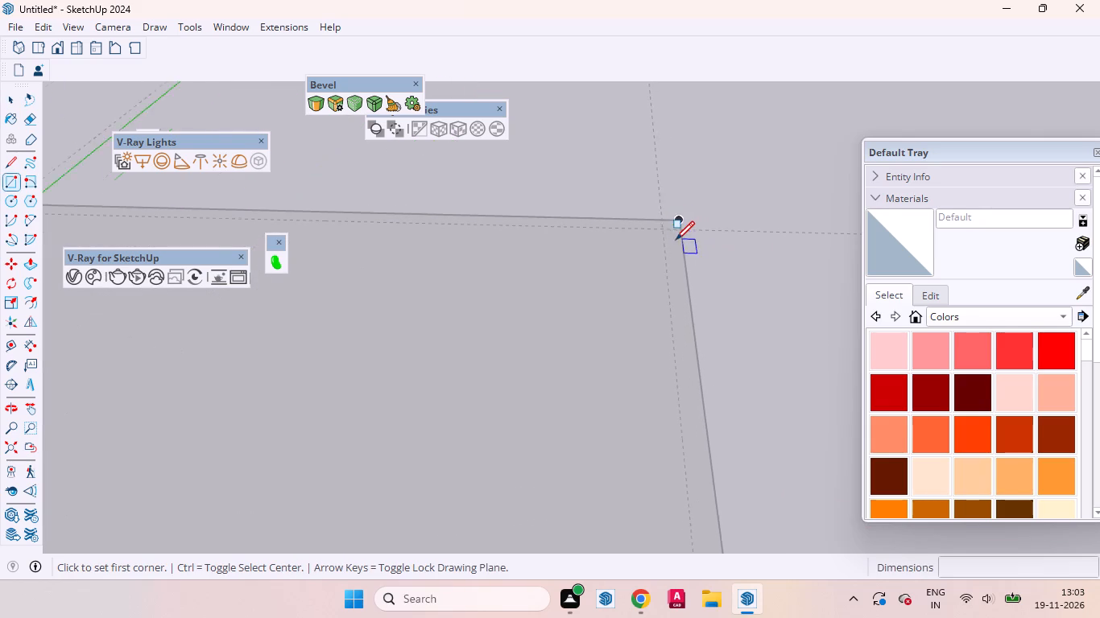
left_click(659, 228)
scroll(660, 283, "down", 5)
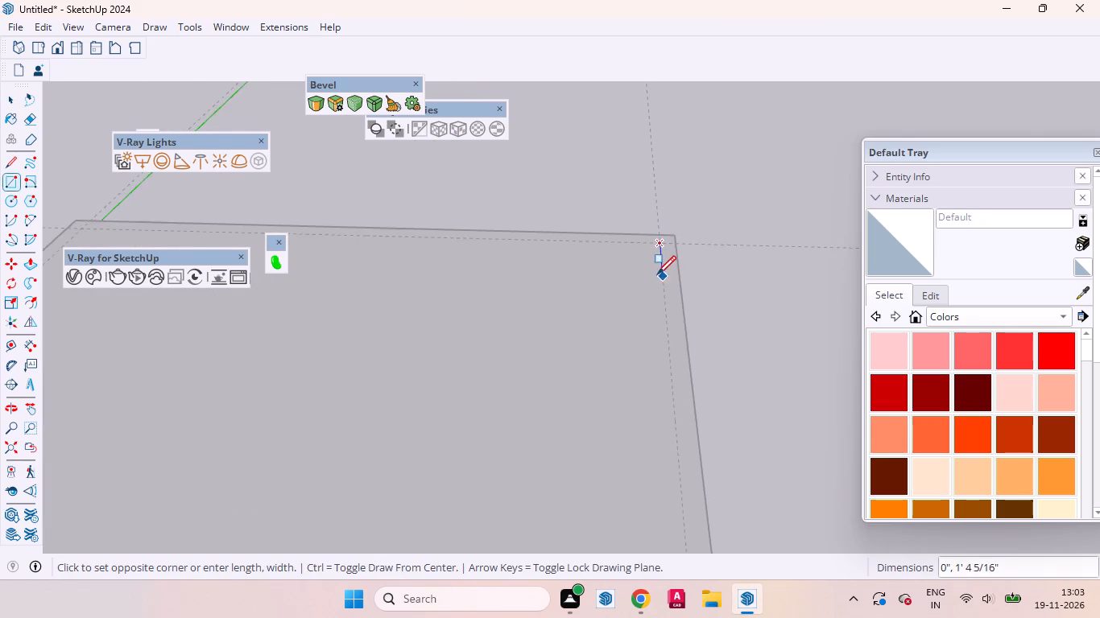
scroll(657, 274, "down", 10)
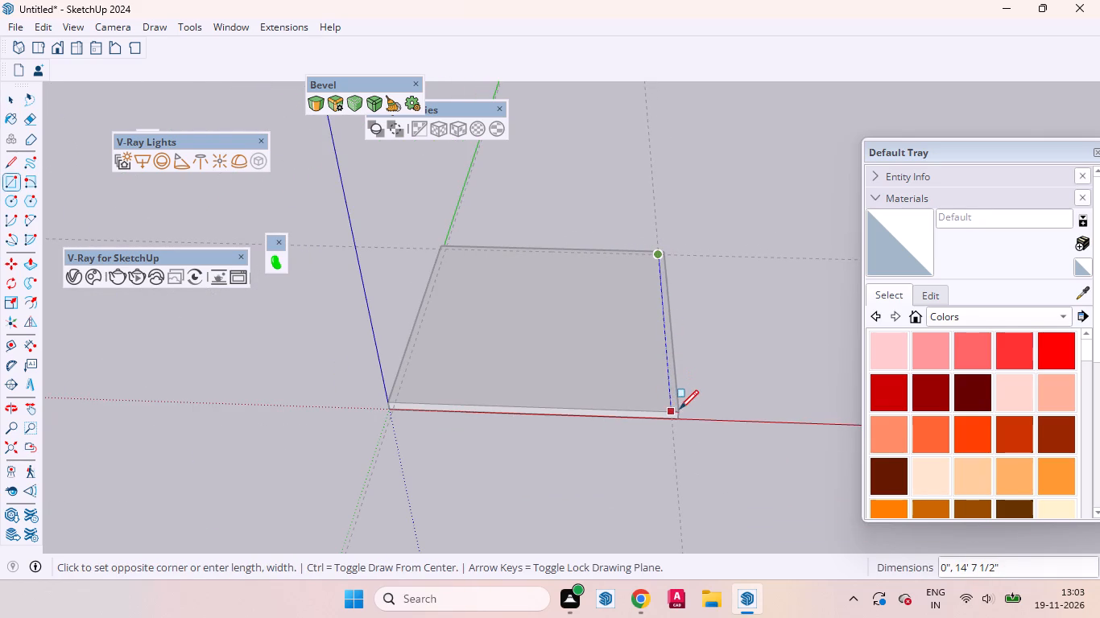
scroll(681, 410, "up", 9)
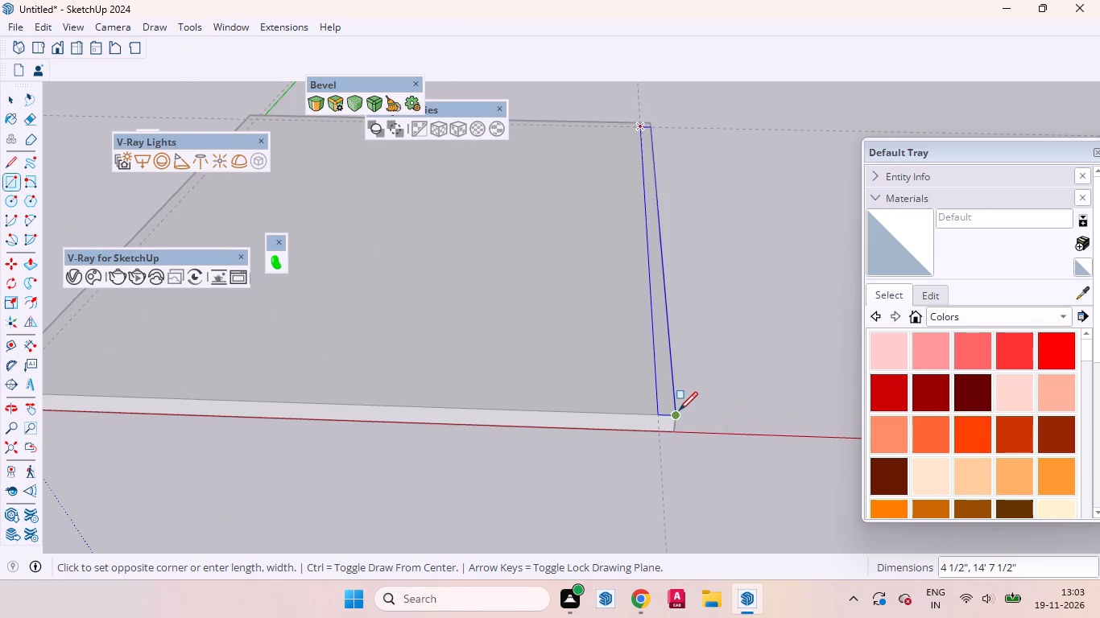
left_click(679, 410)
Extrude the side strip upward 9'4" with Push/Pull to form a wall, and leave the group.
key("p")
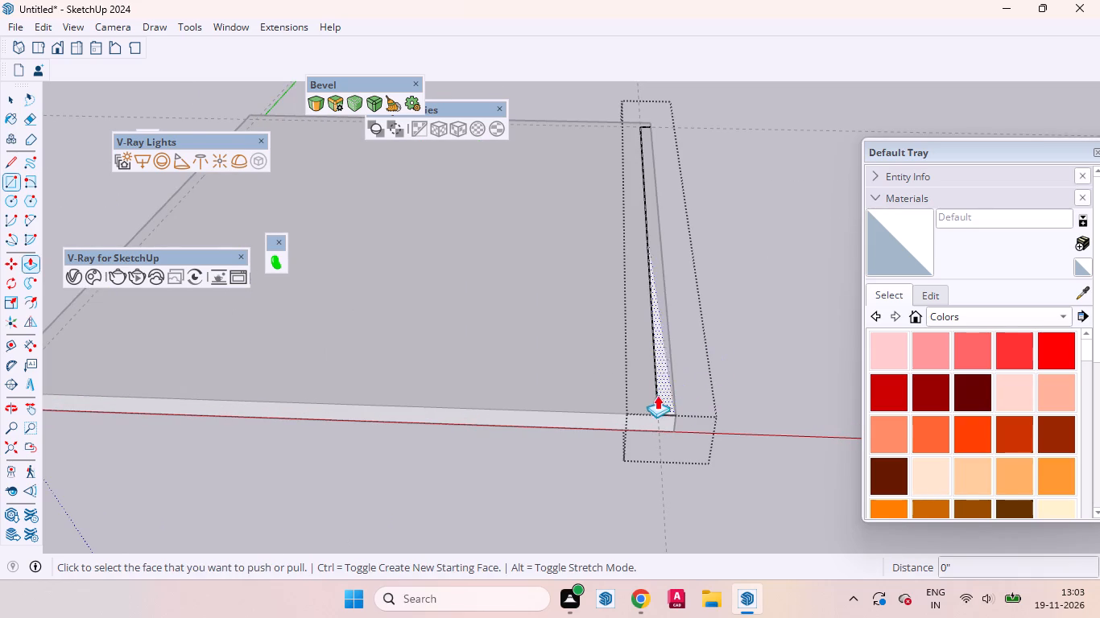
left_click(670, 399)
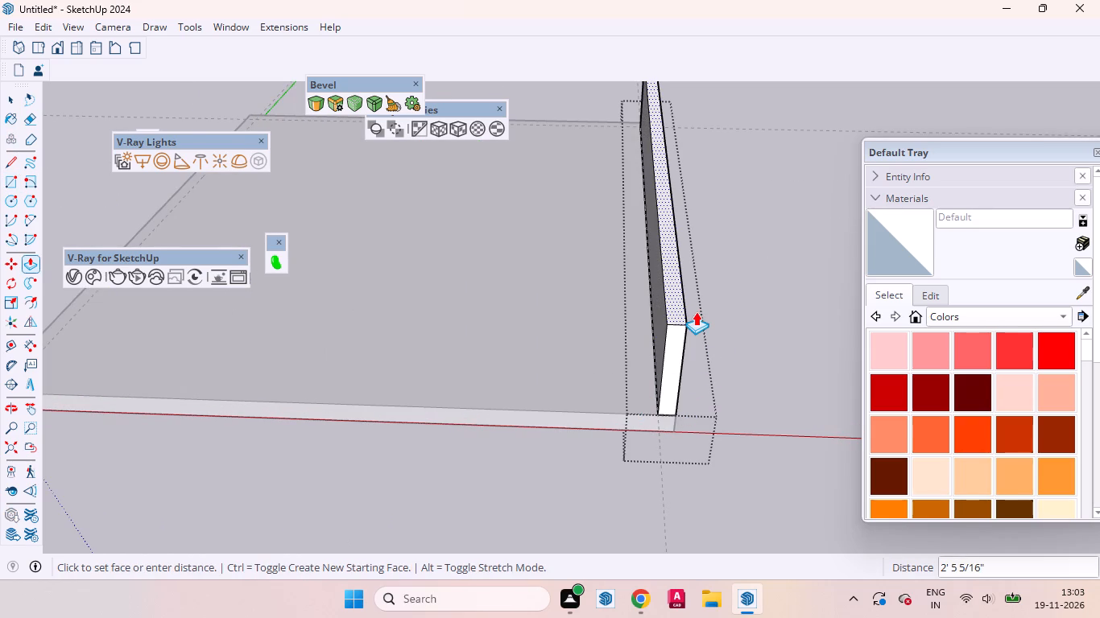
type("9'")
key("4")
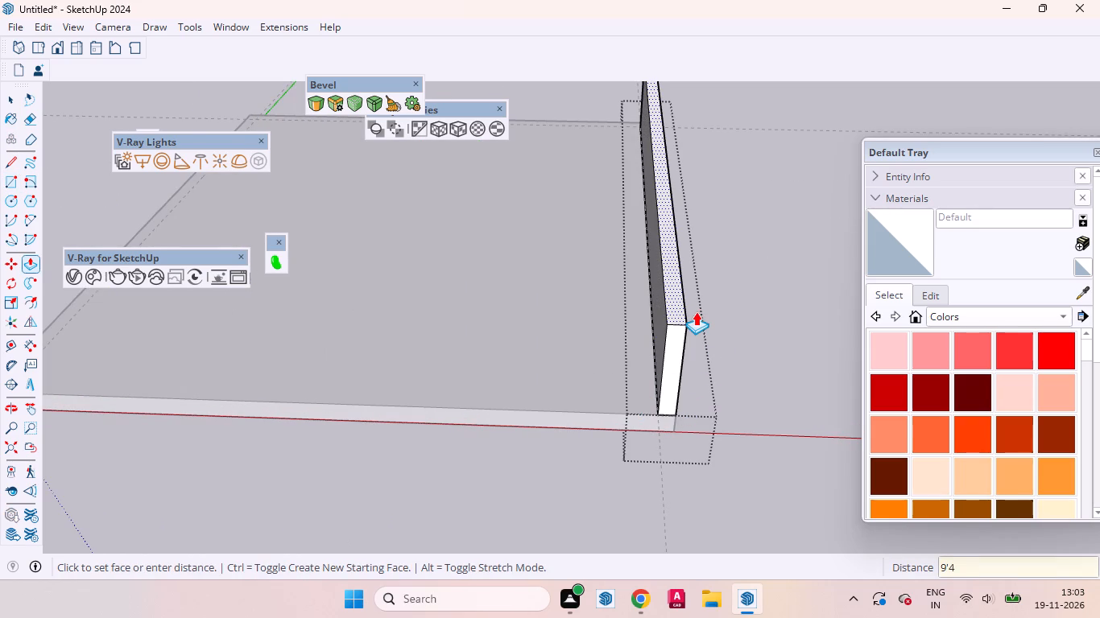
key("Return")
key("space")
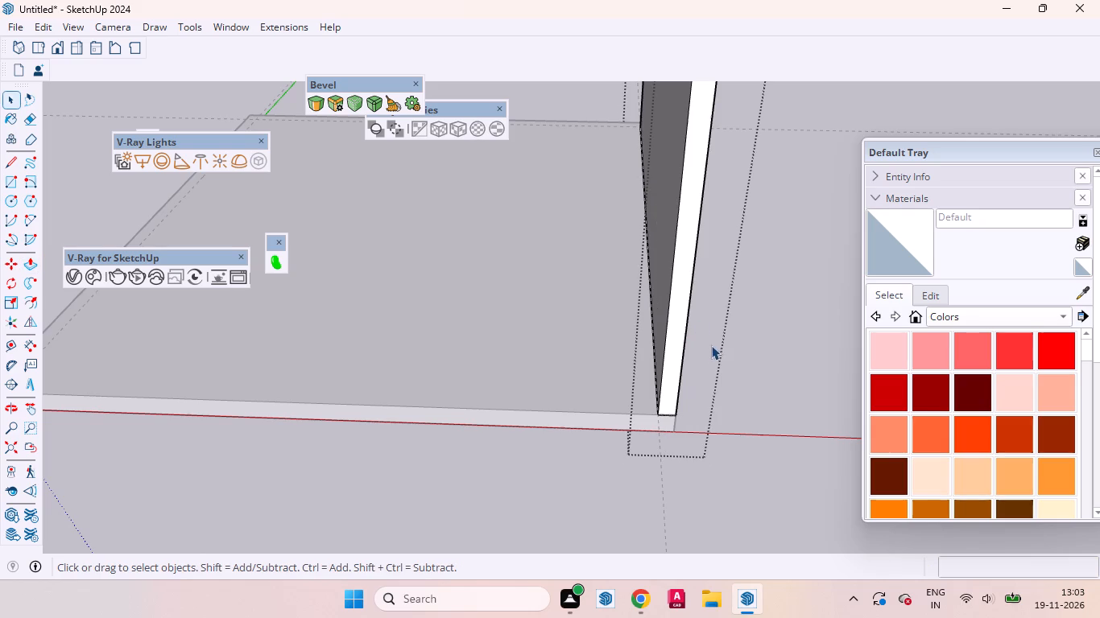
left_click(714, 342)
scroll(721, 407, "down", 8)
scroll(621, 395, "up", 1)
scroll(621, 395, "down", 5)
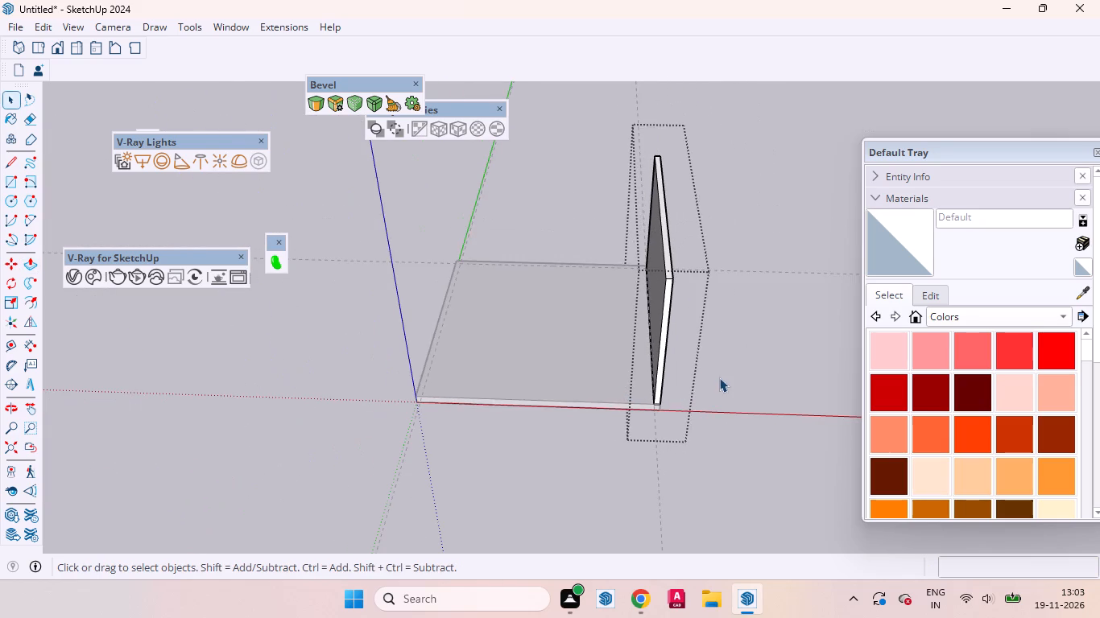
left_click(719, 377)
In a new group, draw a 4 1/2" by 15' rectangle along the slab's back edge, up to the inset guide.
middle_click_drag(622, 340, 1073, 534)
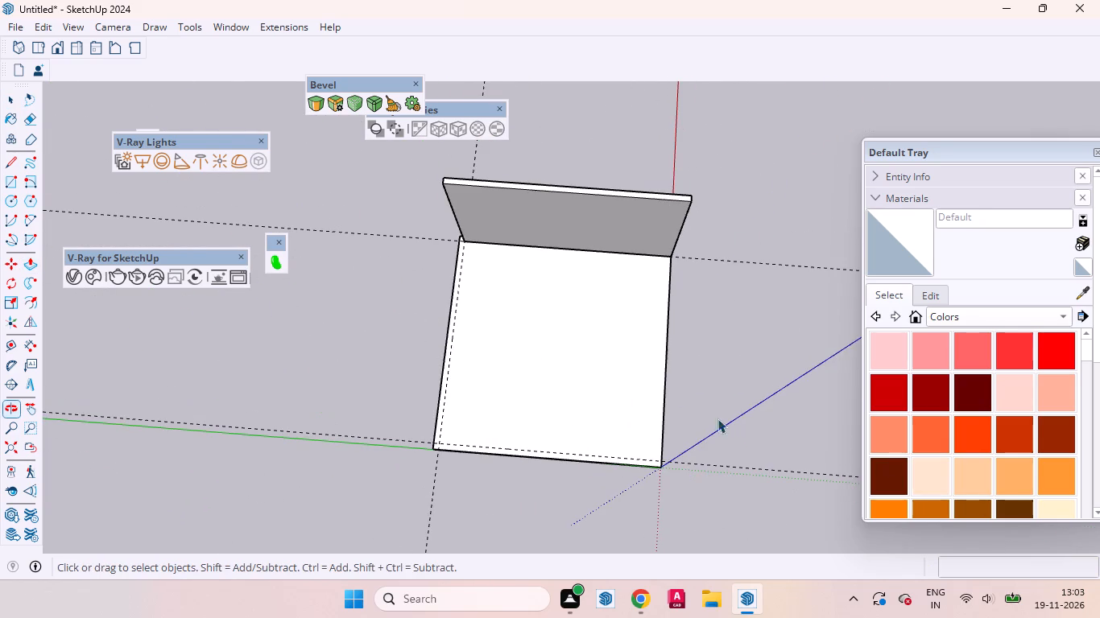
right_click(376, 307)
left_click(400, 360)
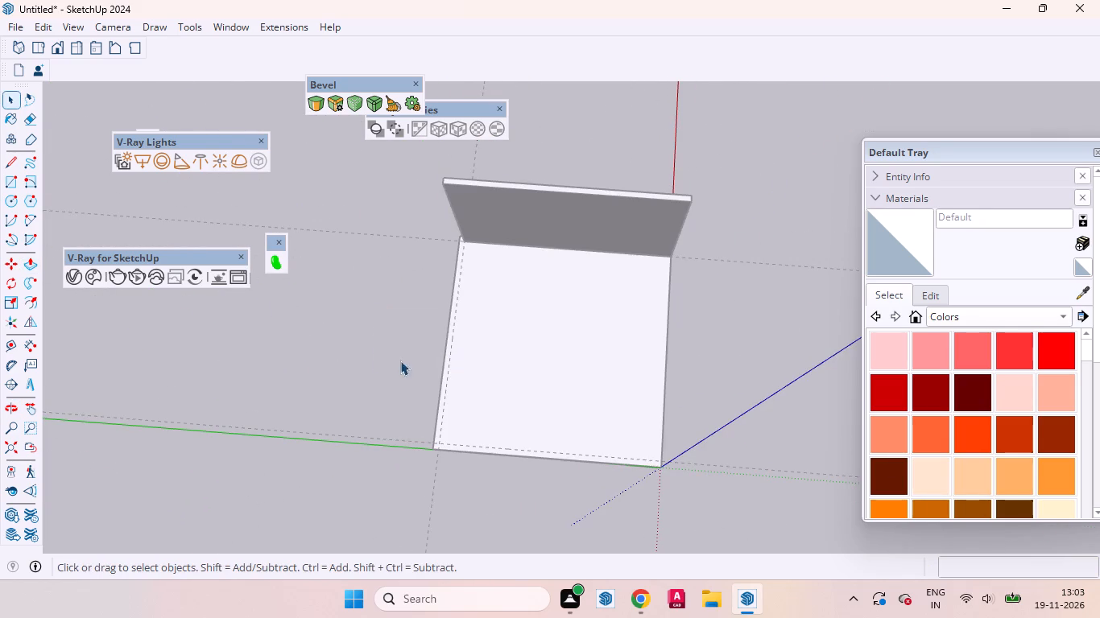
scroll(706, 341, "down", 3)
scroll(409, 408, "up", 2)
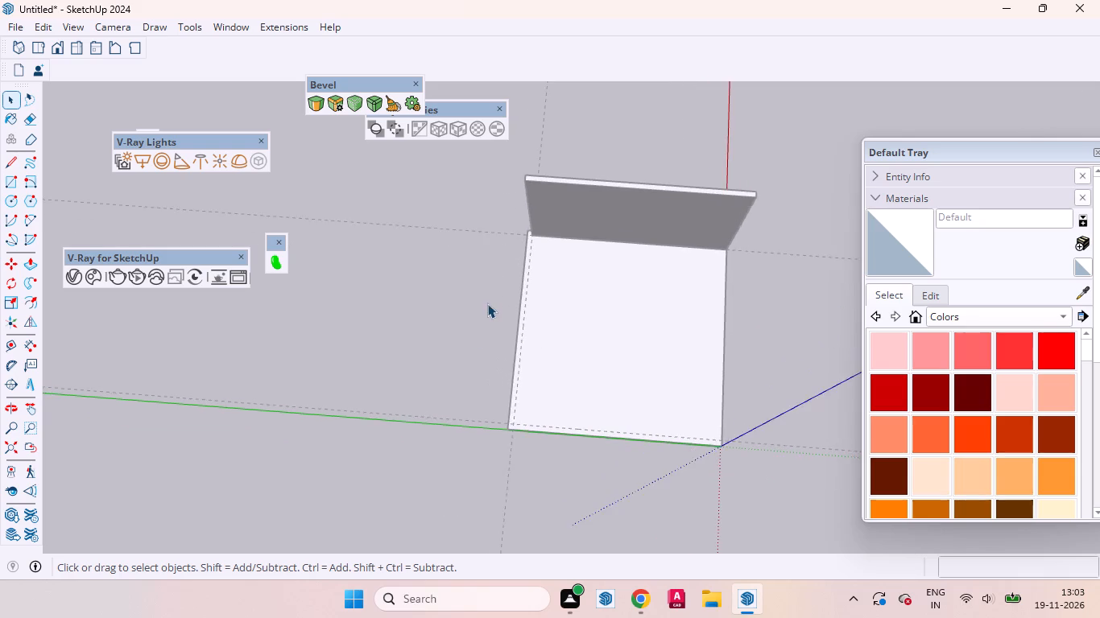
scroll(488, 303, "down", 3)
scroll(501, 413, "up", 2)
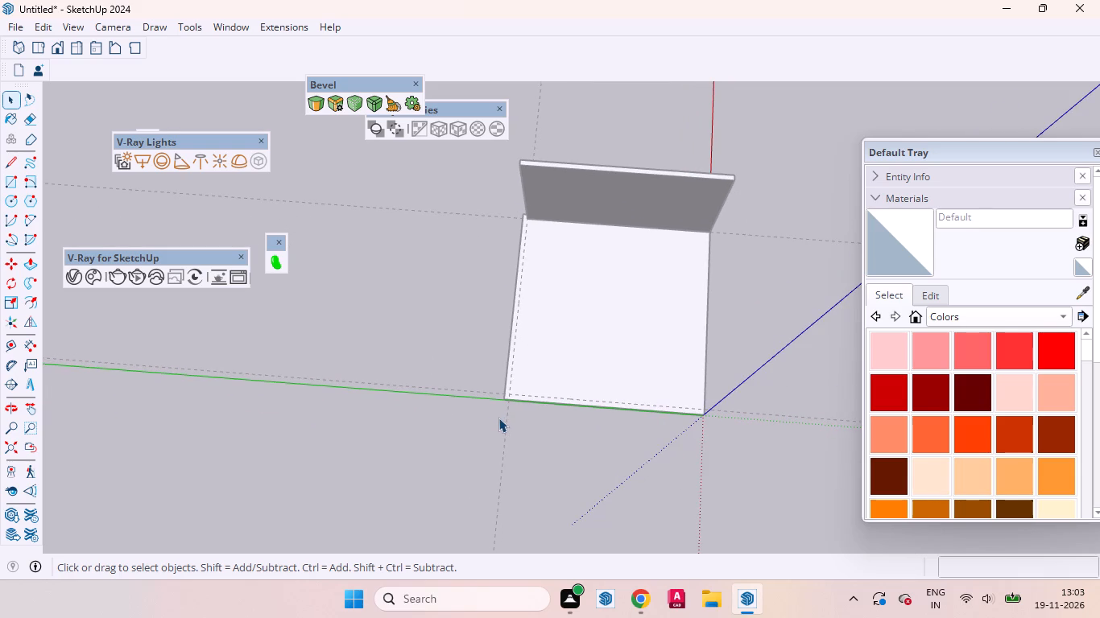
key("r")
scroll(490, 408, "up", 3)
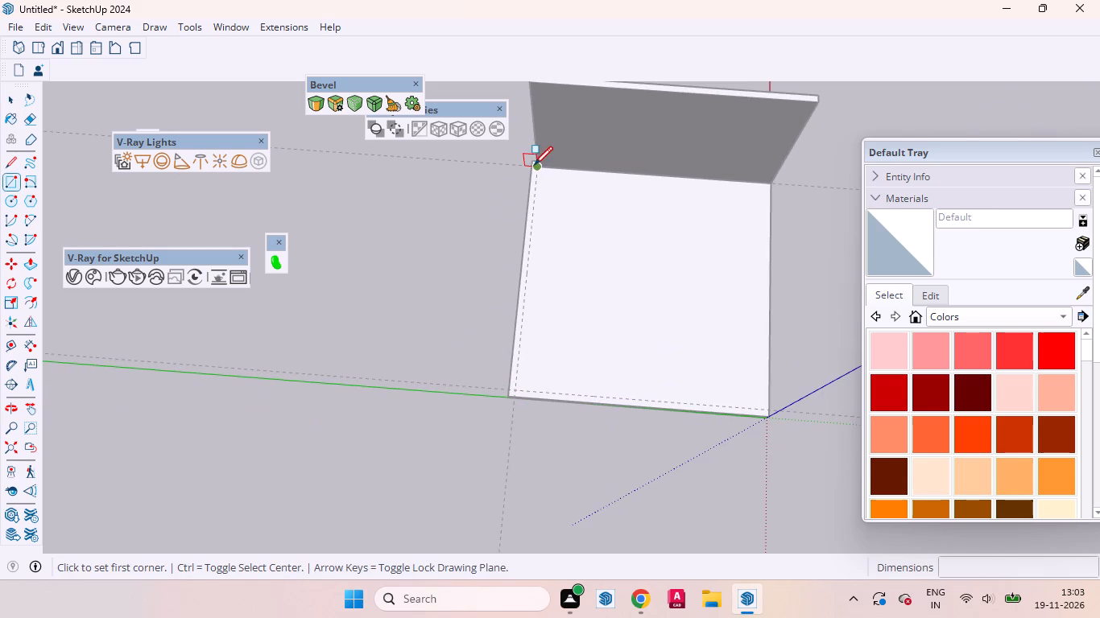
scroll(524, 163, "up", 8)
left_click_drag(540, 154, 540, 164)
scroll(540, 242, "down", 3)
scroll(543, 211, "up", 1)
scroll(543, 211, "down", 10)
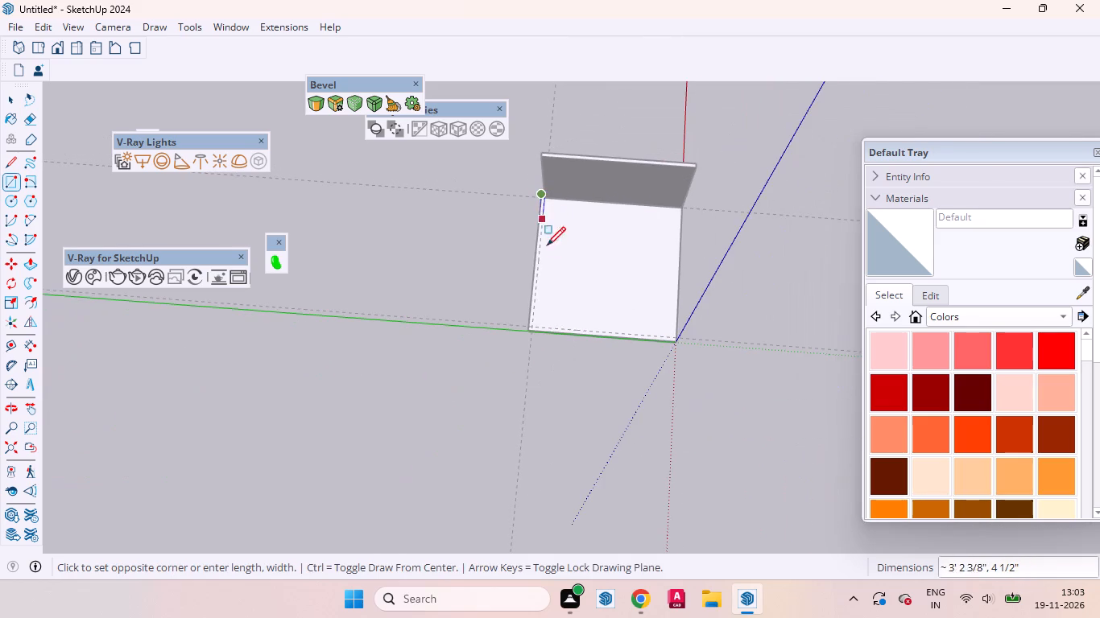
scroll(536, 328, "up", 11)
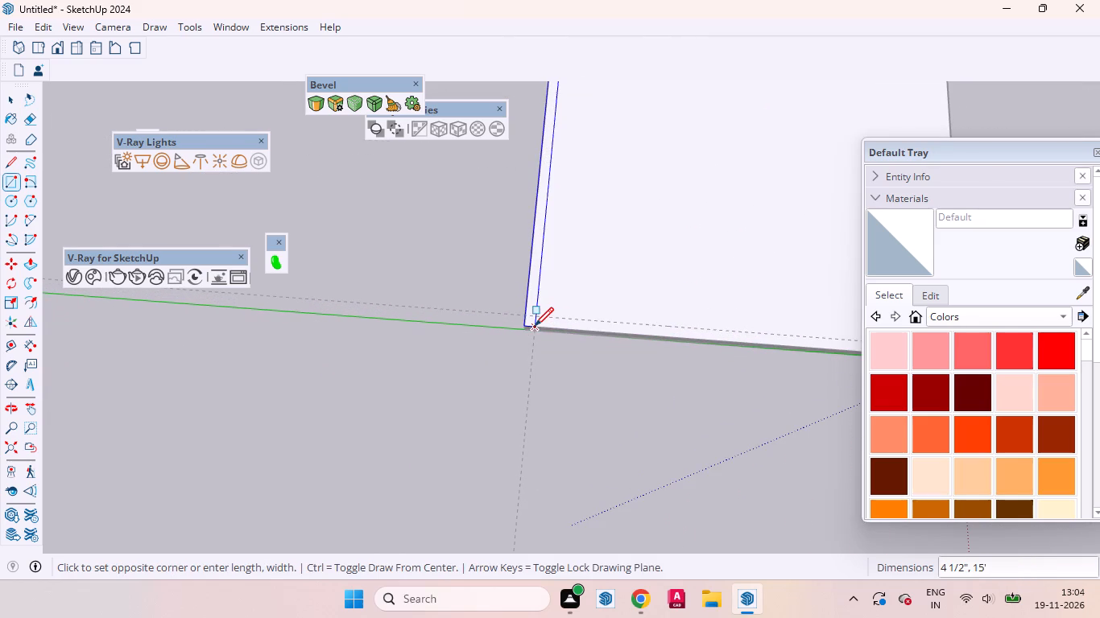
left_click(536, 327)
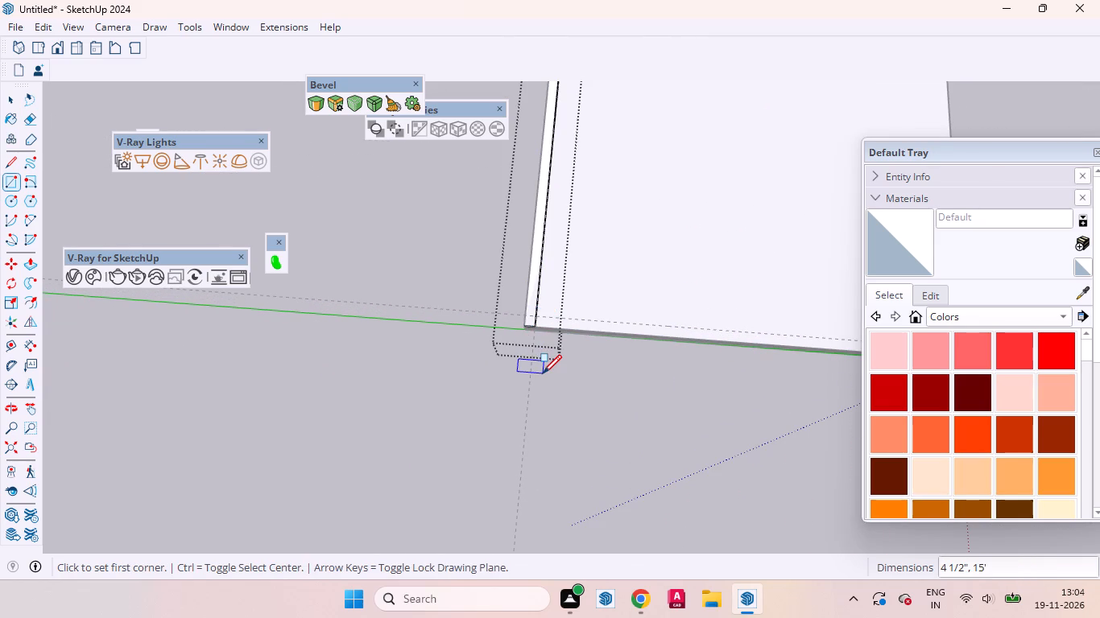
Extrude the back-edge strip upward with Push/Pull by the same 9'4" as the side wall, and leave the group.
key("p")
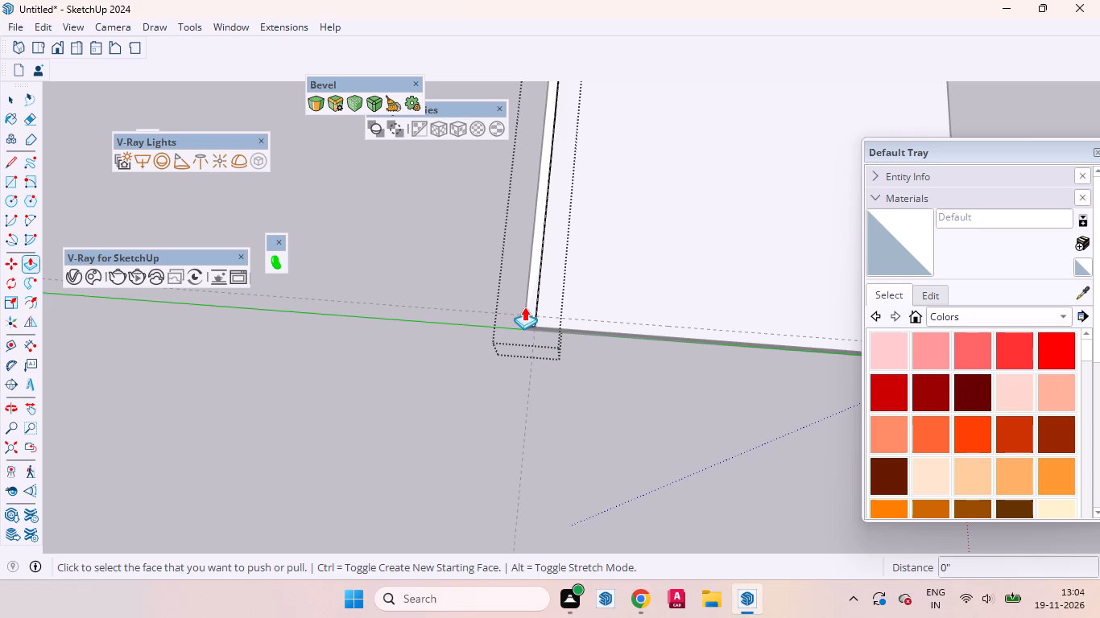
double_click(529, 301)
middle_click_drag(558, 342, 502, 317)
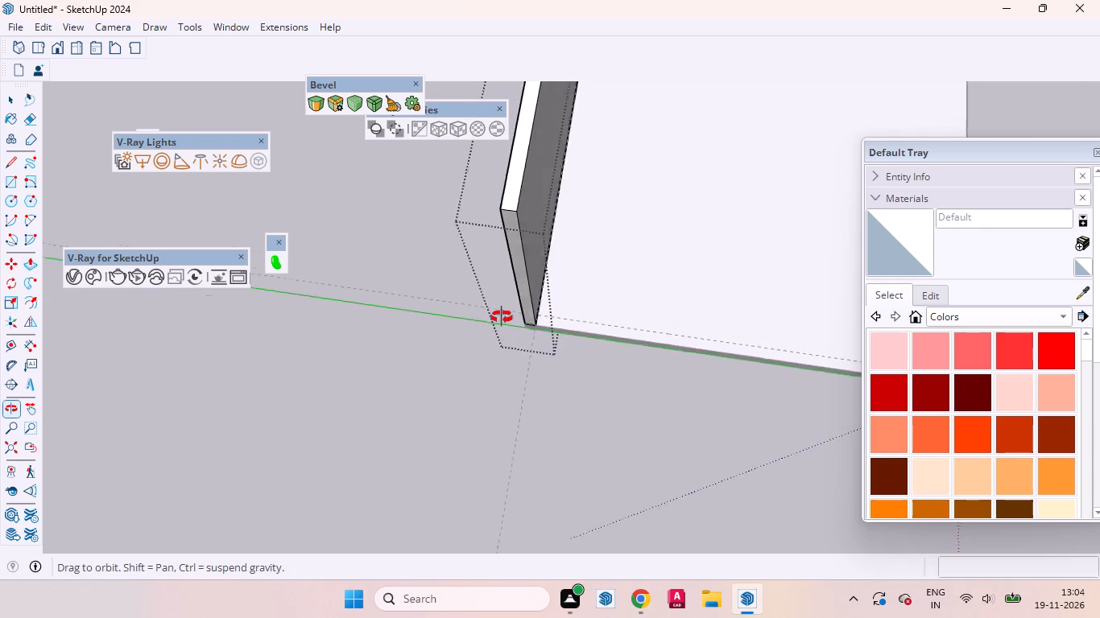
middle_click_drag(502, 317, 425, 229)
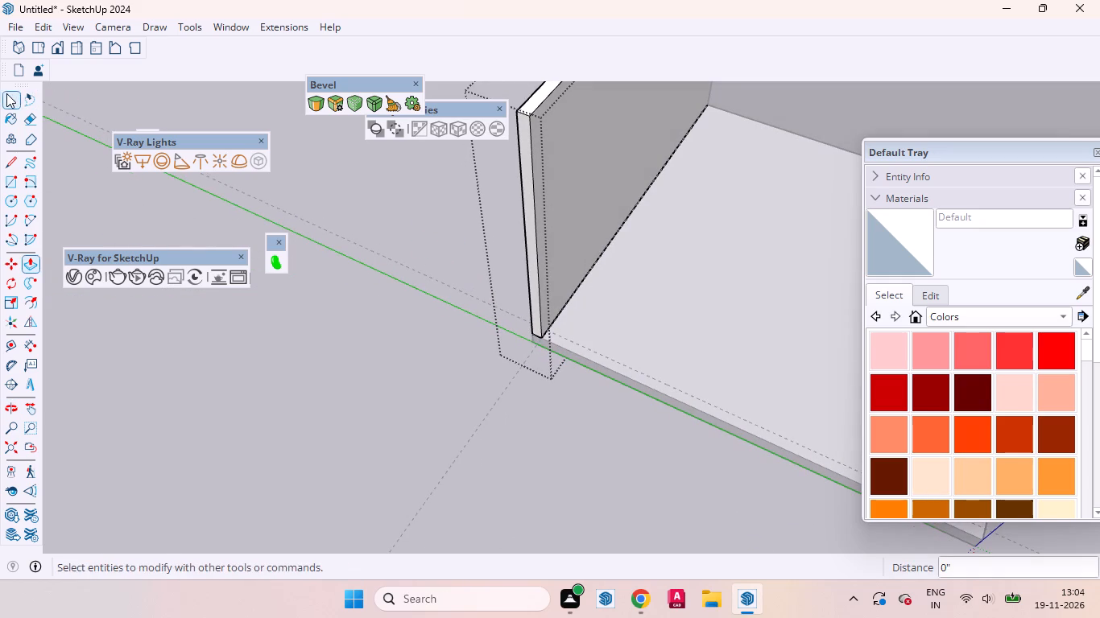
left_click(6, 93)
scroll(411, 318, "down", 9)
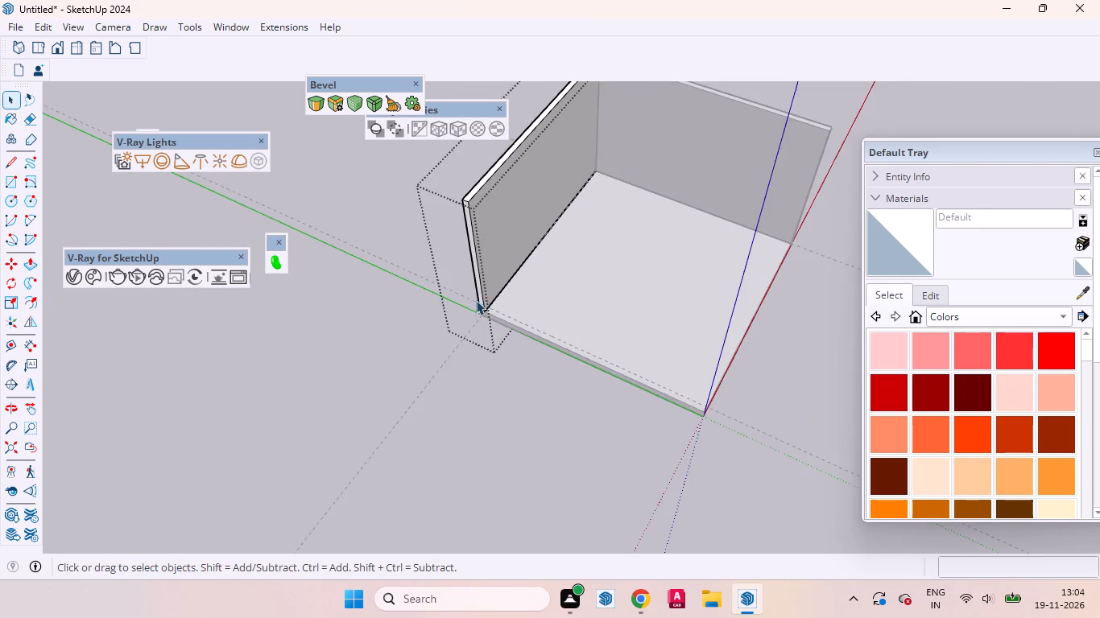
middle_click_drag(472, 302, 283, 255)
left_click(421, 320)
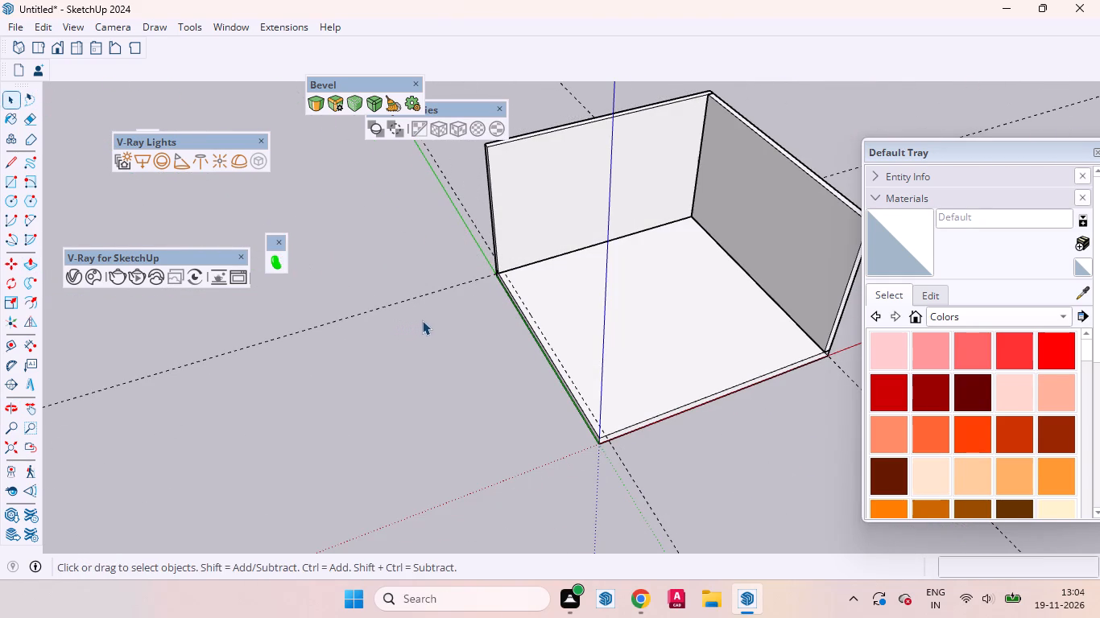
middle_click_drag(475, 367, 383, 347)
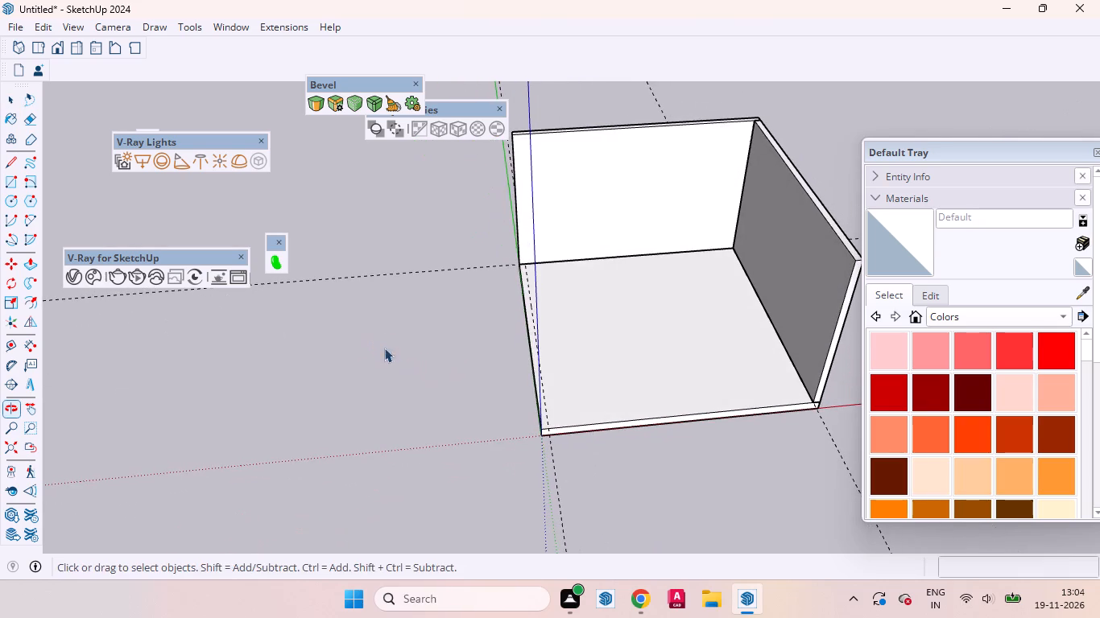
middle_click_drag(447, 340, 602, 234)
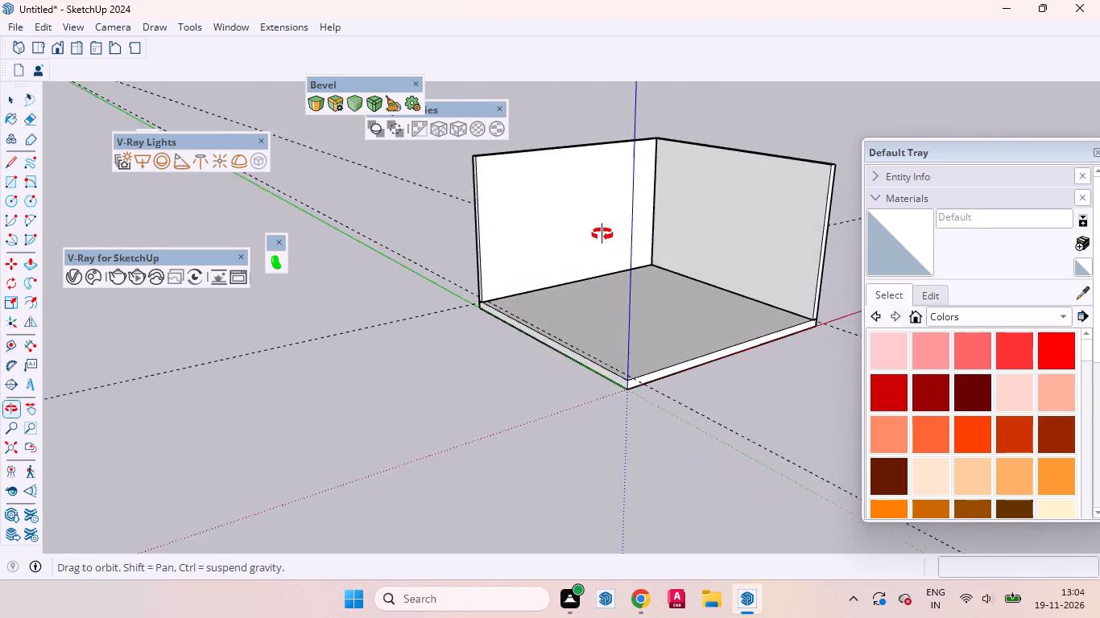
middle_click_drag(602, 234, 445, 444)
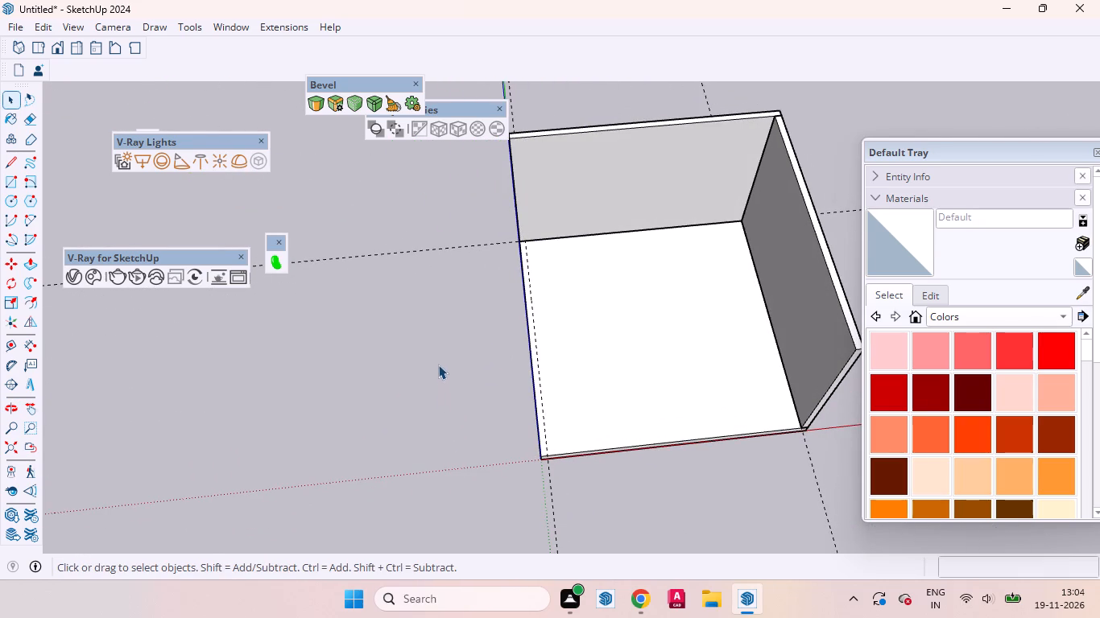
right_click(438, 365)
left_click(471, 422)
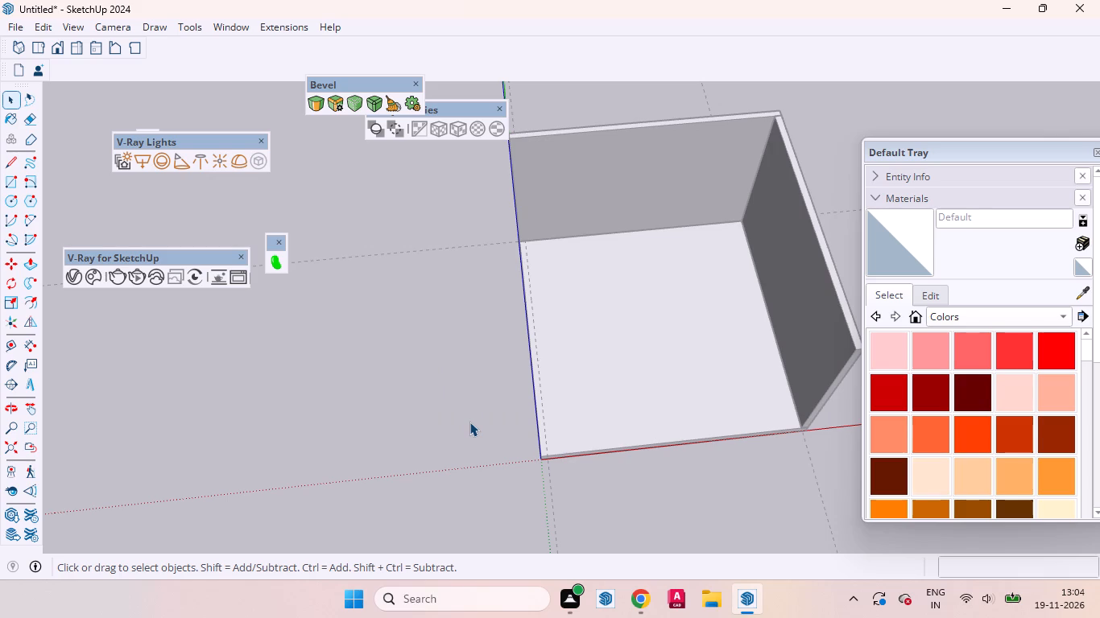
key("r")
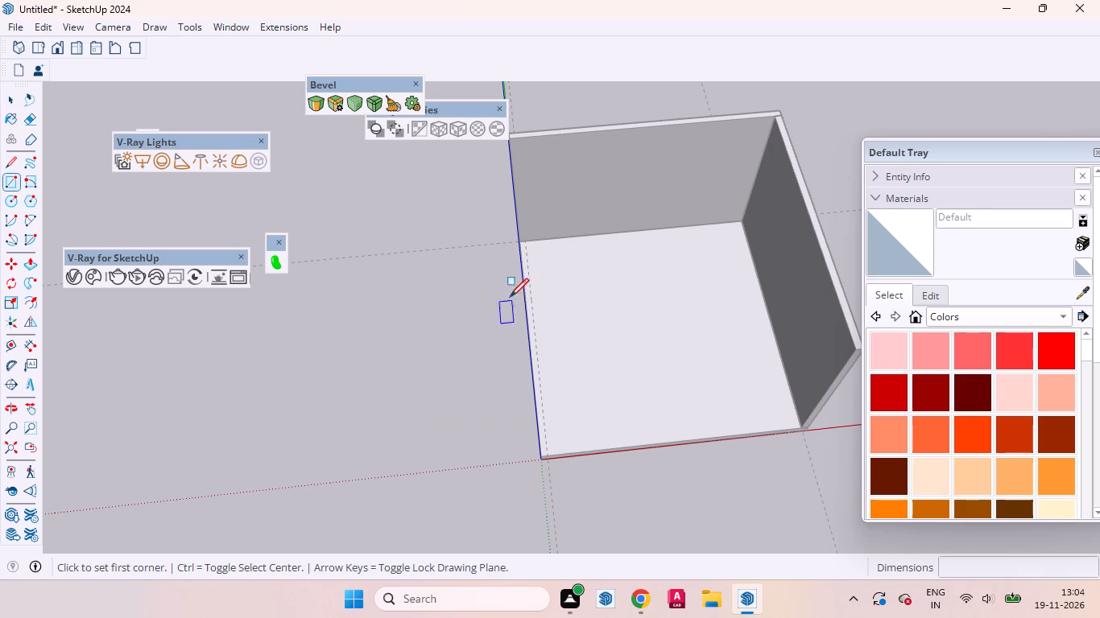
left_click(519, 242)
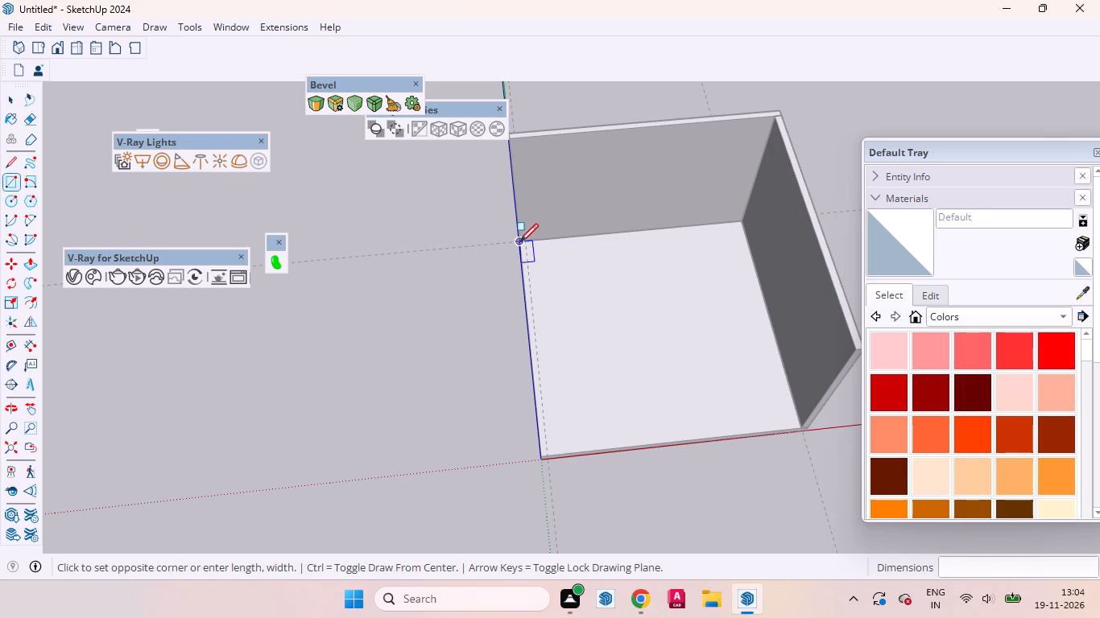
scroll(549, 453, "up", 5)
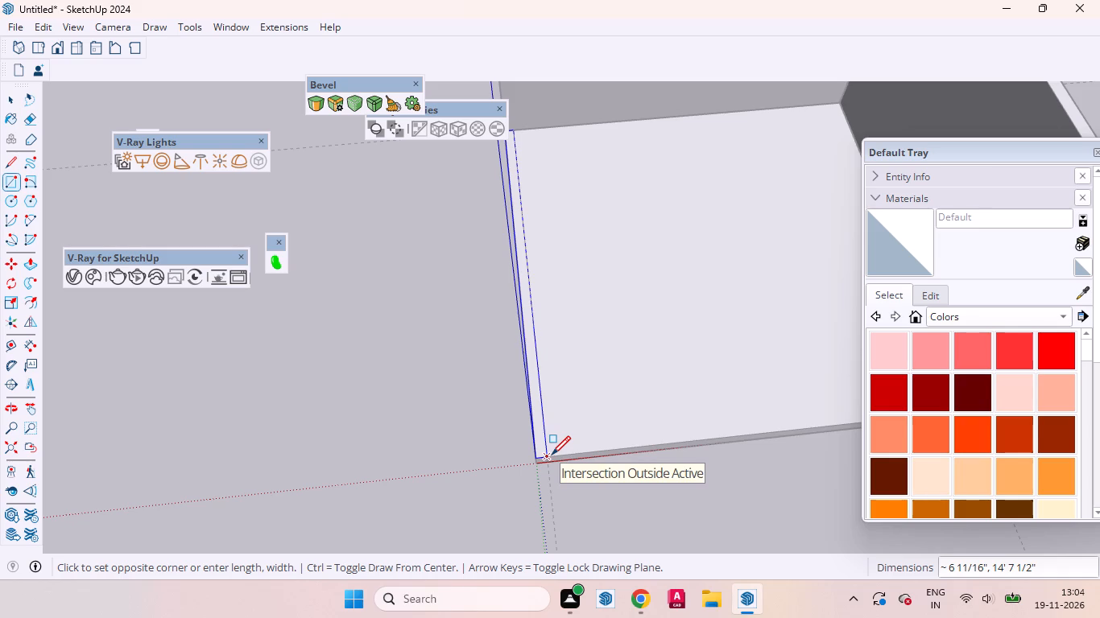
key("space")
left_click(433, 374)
In a new group, draw a 4 1/2" by 14' 7 1/2" rectangle along the slab's open side edge on the green axis.
scroll(505, 323, "down", 7)
right_click(420, 335)
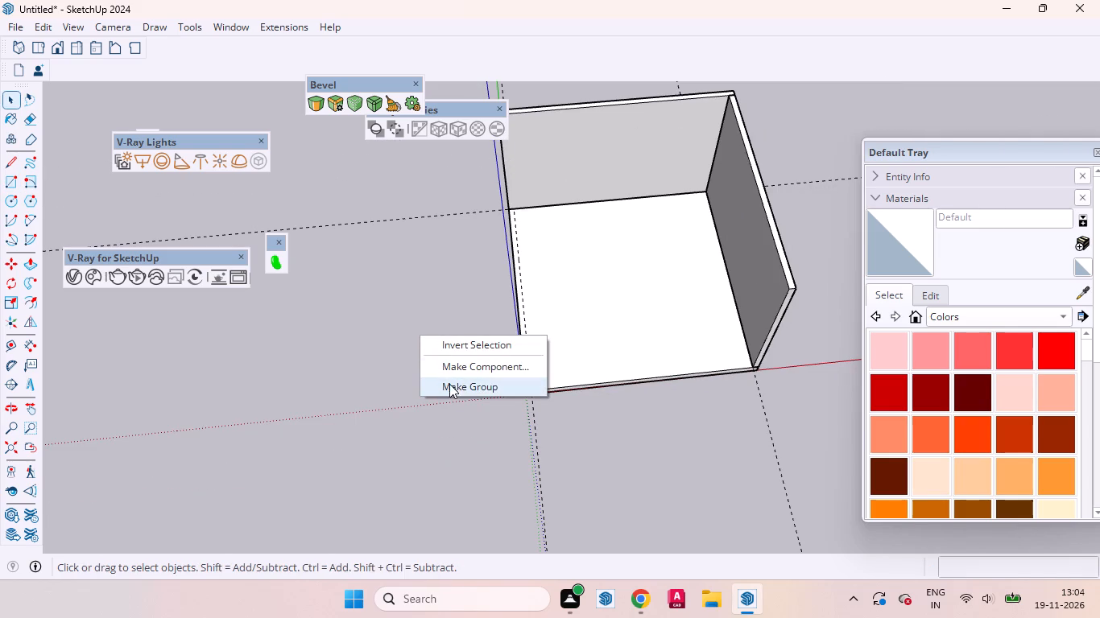
left_click(452, 386)
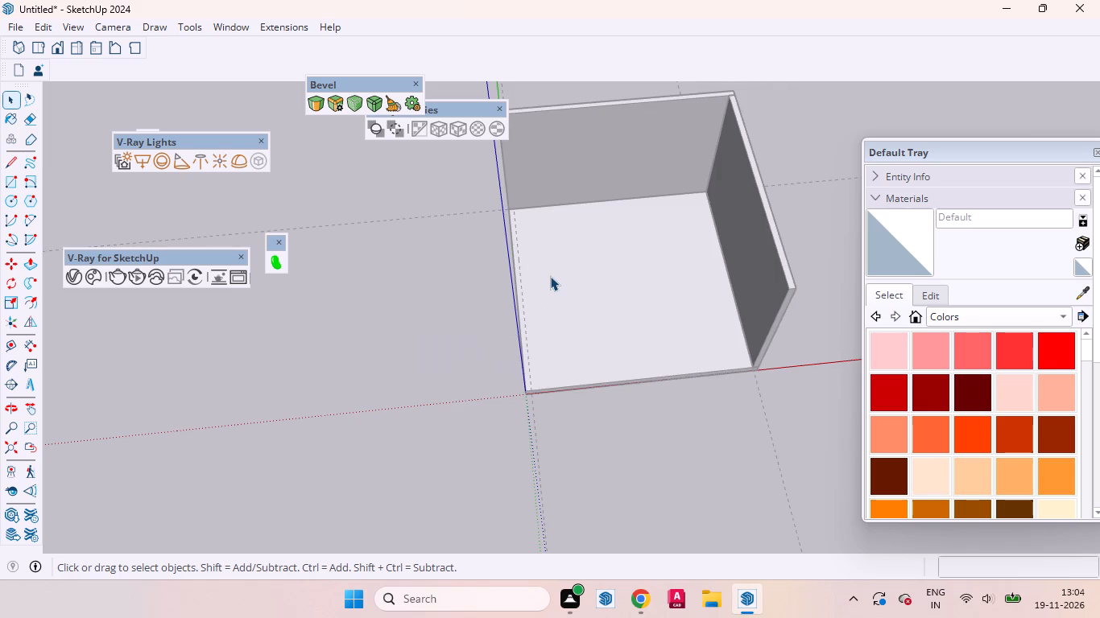
key("r")
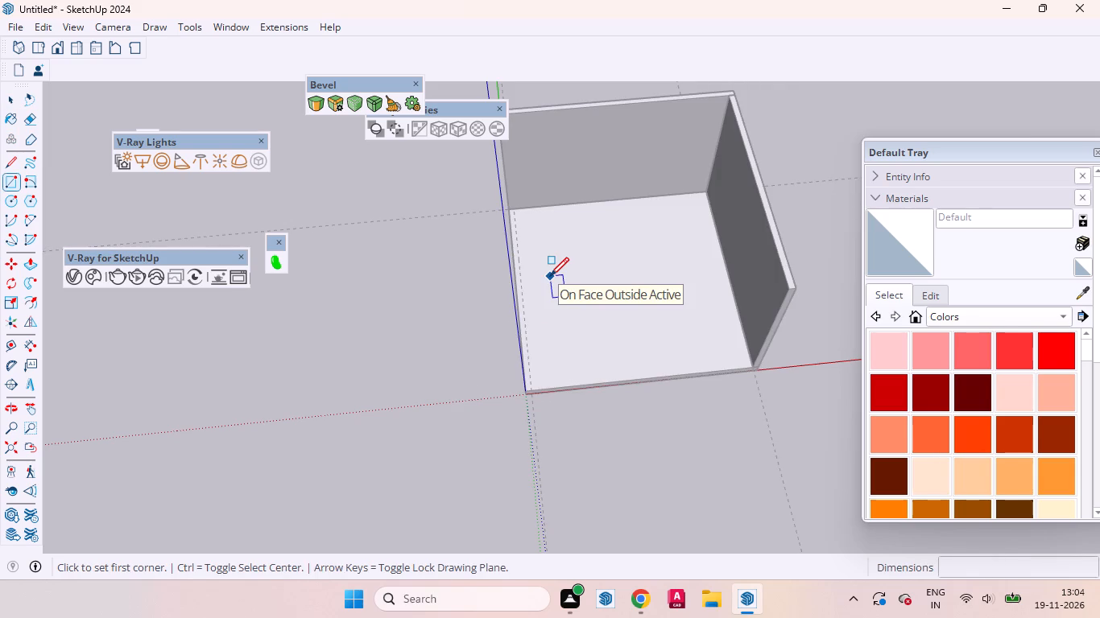
left_click(510, 208)
scroll(538, 382, "up", 5)
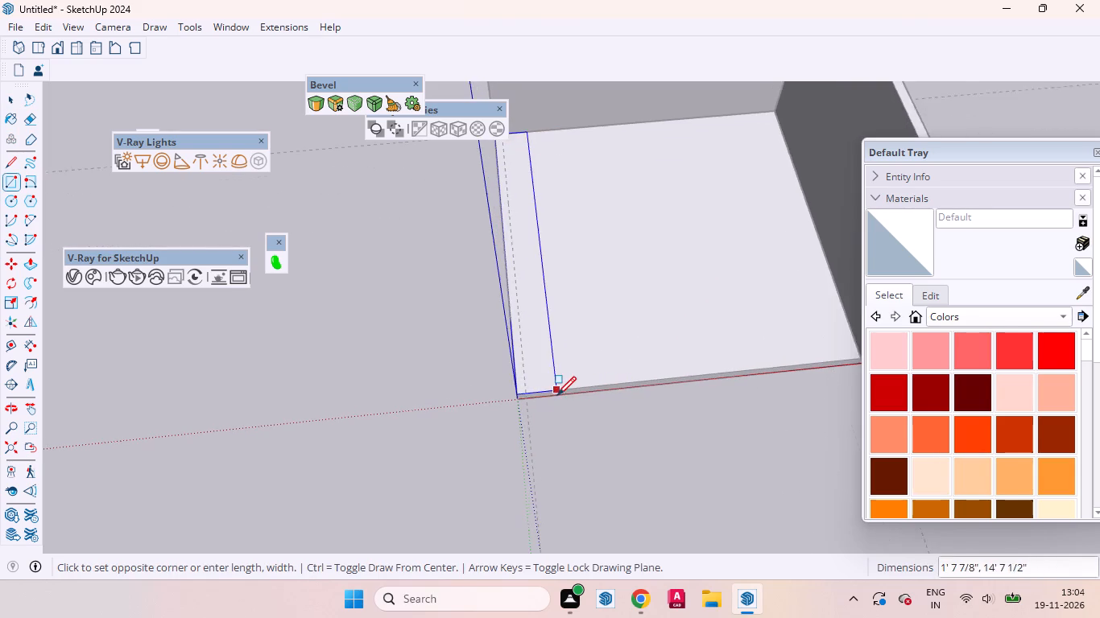
left_click(526, 391)
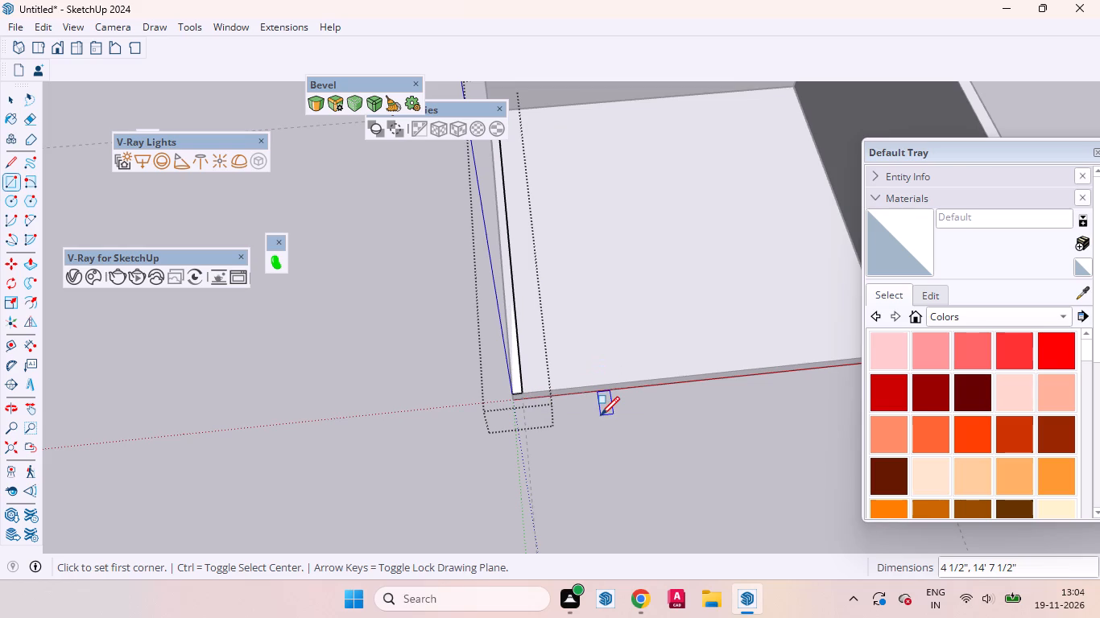
Extrude the green-axis strip upward with Push/Pull by the same 9'4" as the other walls, and leave the group.
key("p")
double_click(514, 381)
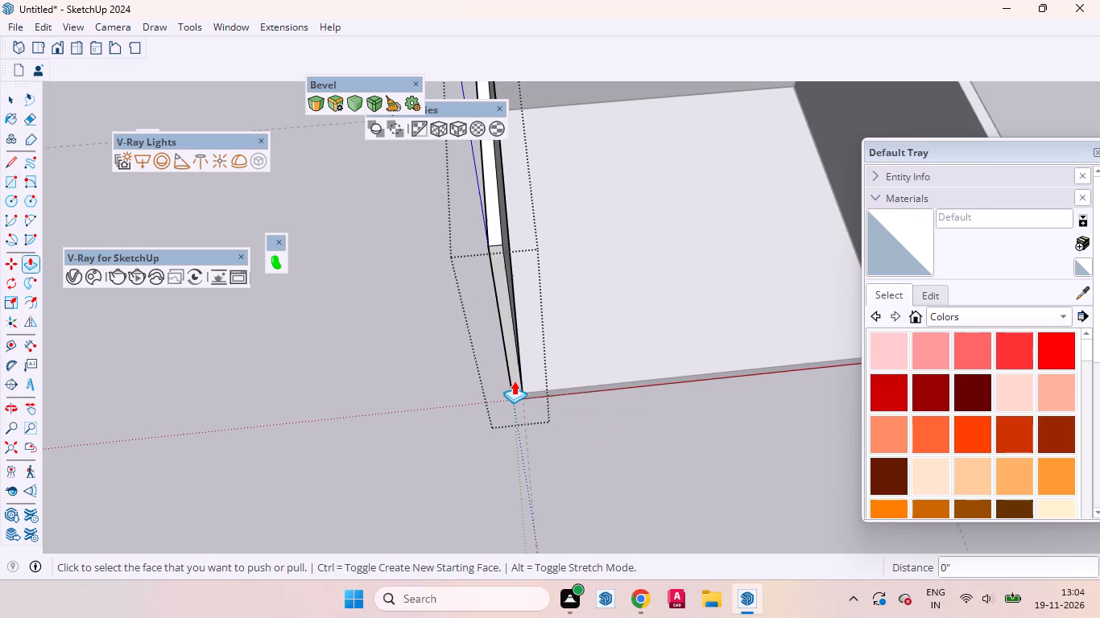
key("space")
left_click(616, 449)
scroll(569, 435, "down", 8)
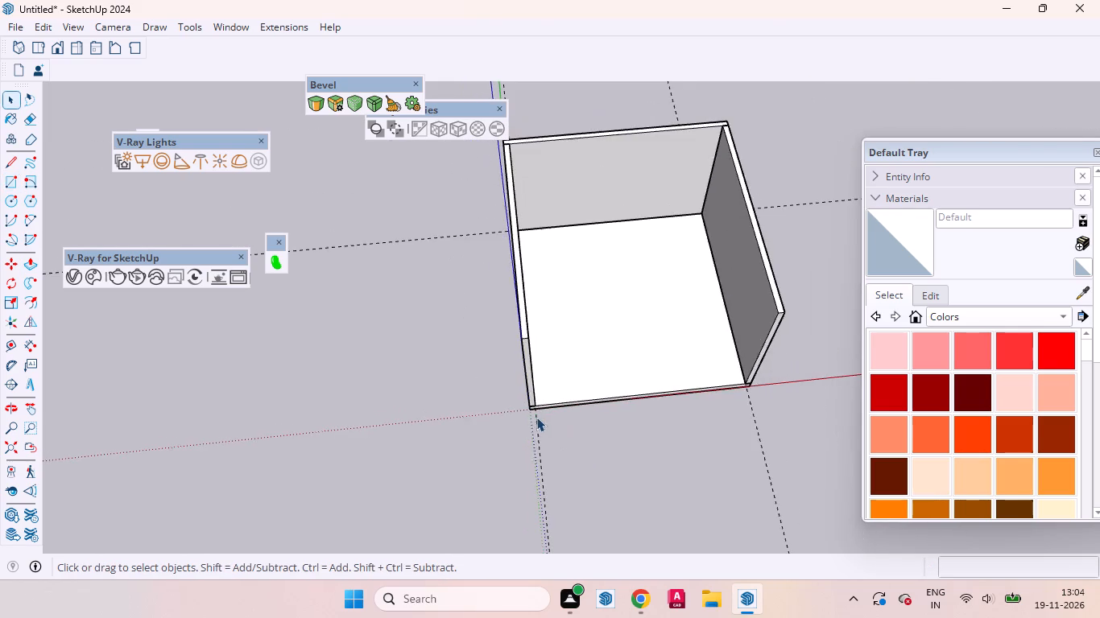
Hide the wall group along the green axis to open up the interior.
middle_click_drag(554, 398, 709, 255)
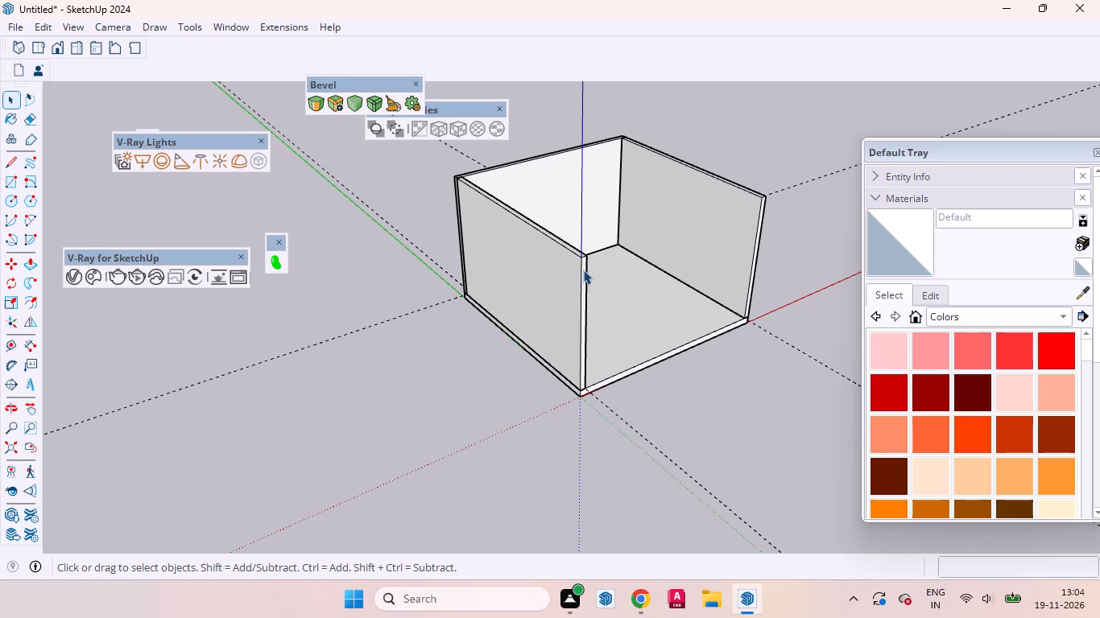
left_click(544, 276)
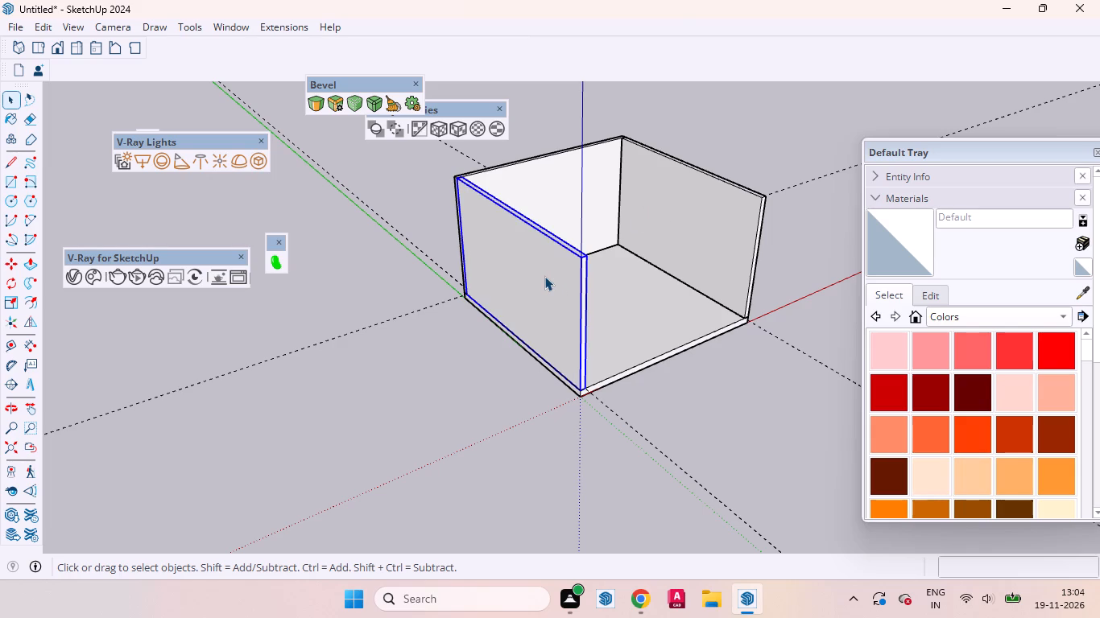
right_click(544, 276)
left_click(593, 46)
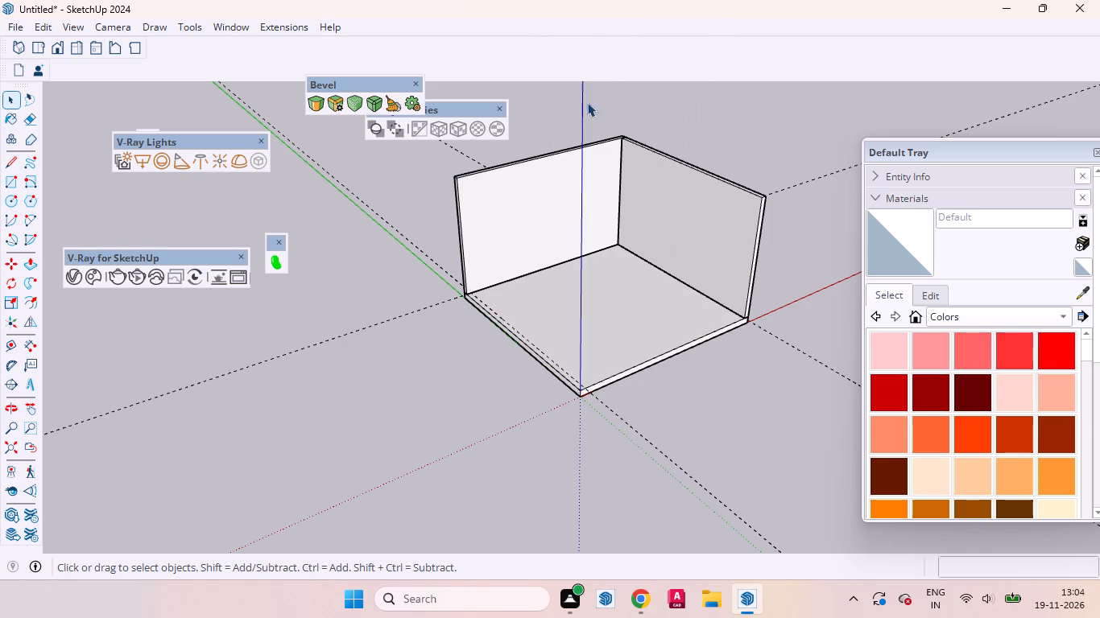
Place a Tape Measure guide on the slab, 24" inward from the base of the remaining side wall.
scroll(714, 242, "up", 2)
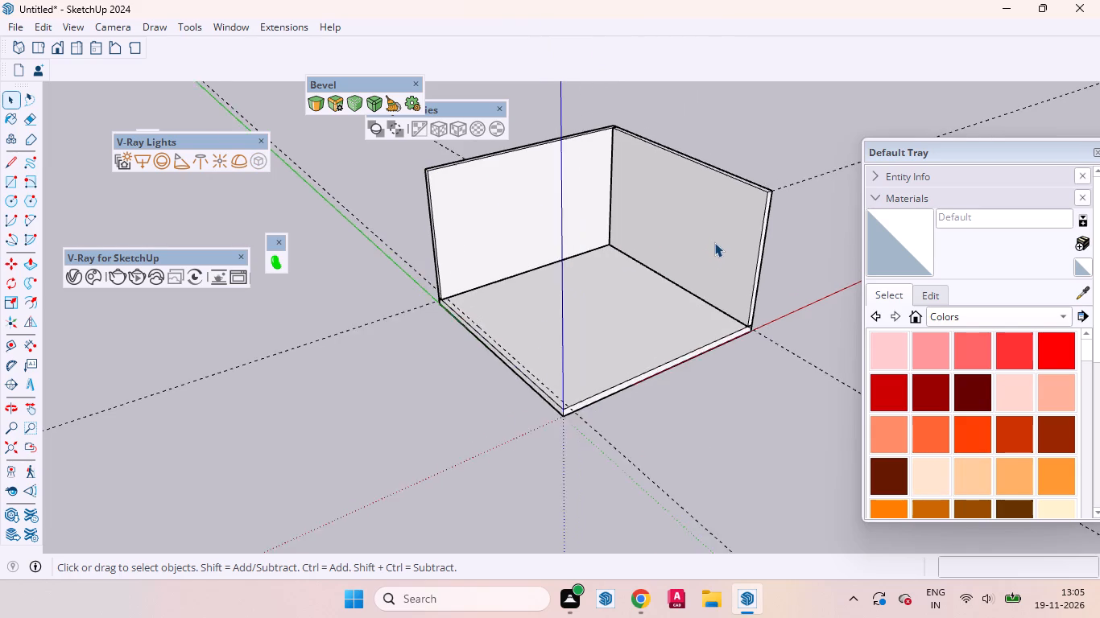
scroll(714, 242, "up", 2)
scroll(598, 353, "down", 4)
middle_click_drag(692, 307, 626, 421)
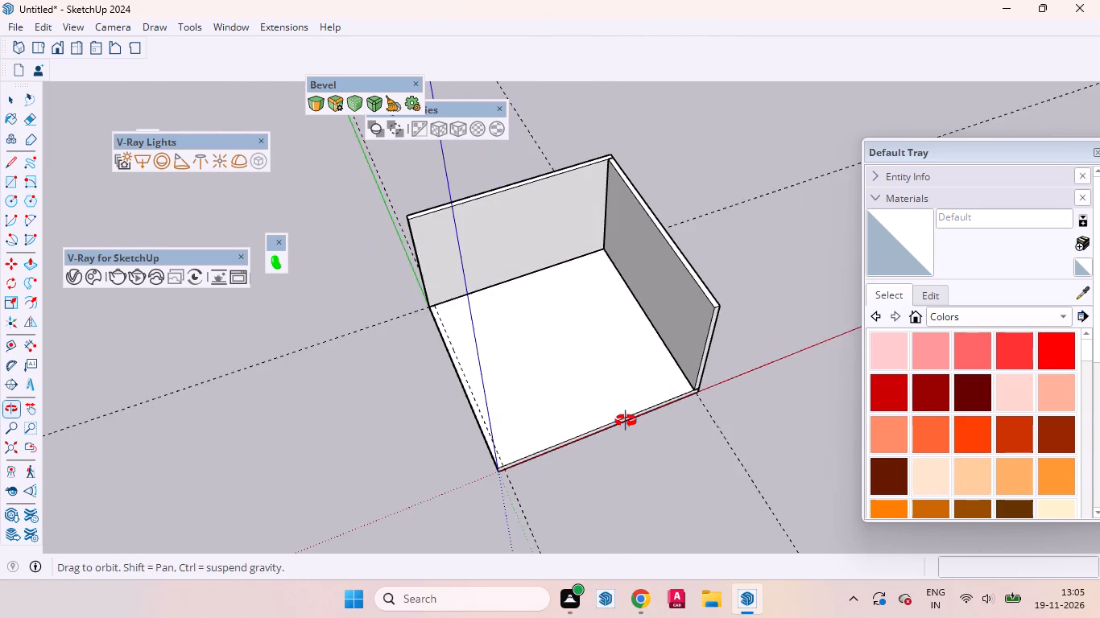
middle_click_drag(626, 421, 626, 426)
scroll(646, 332, "up", 3)
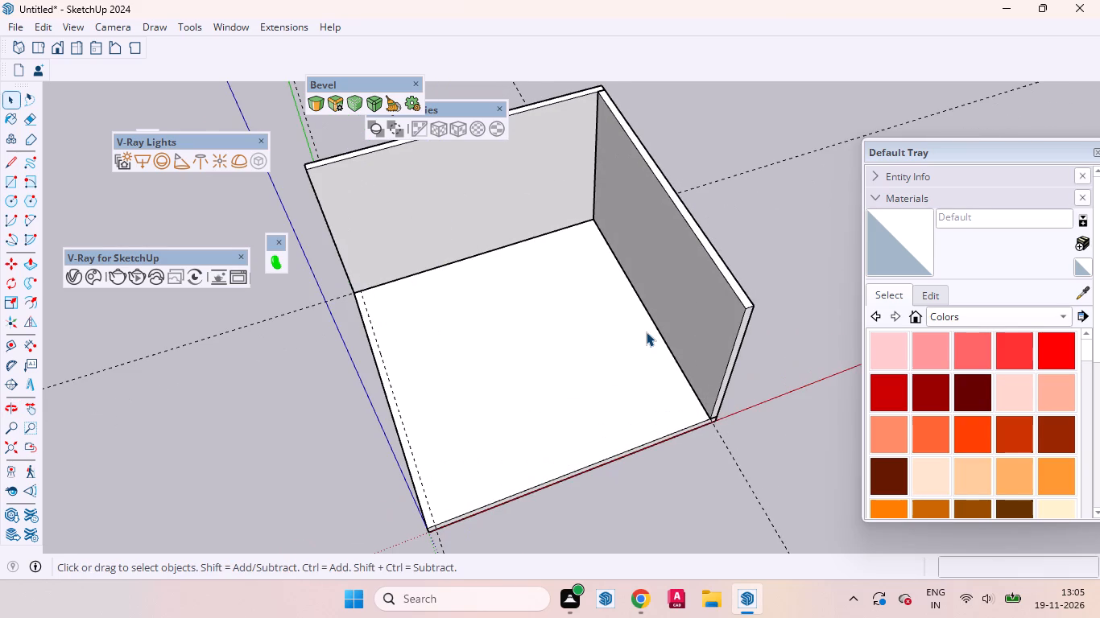
key("t")
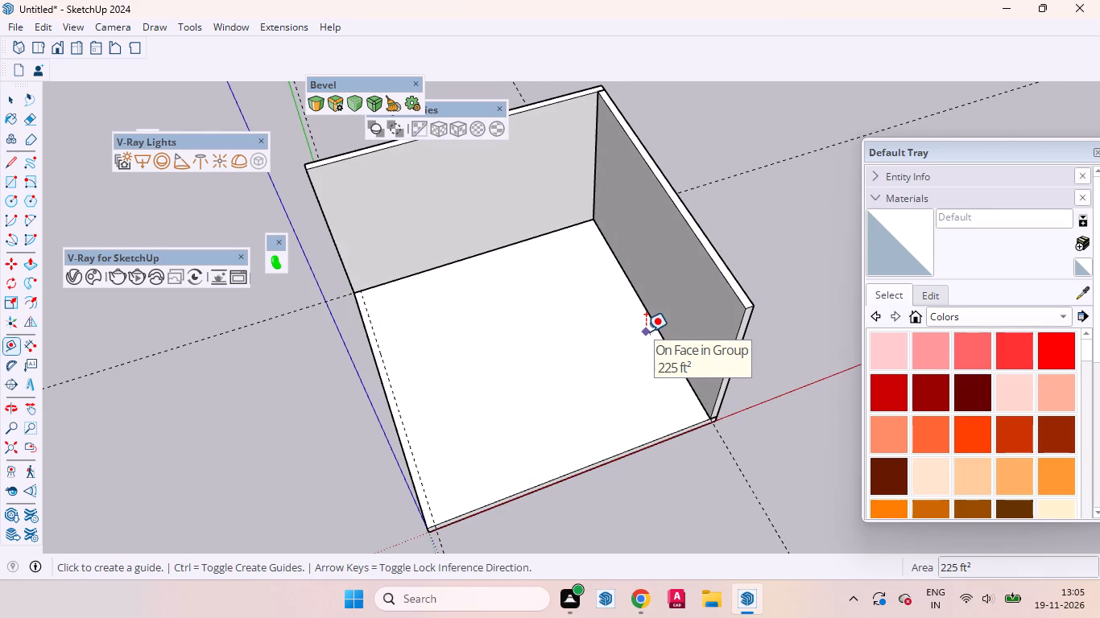
left_click(660, 329)
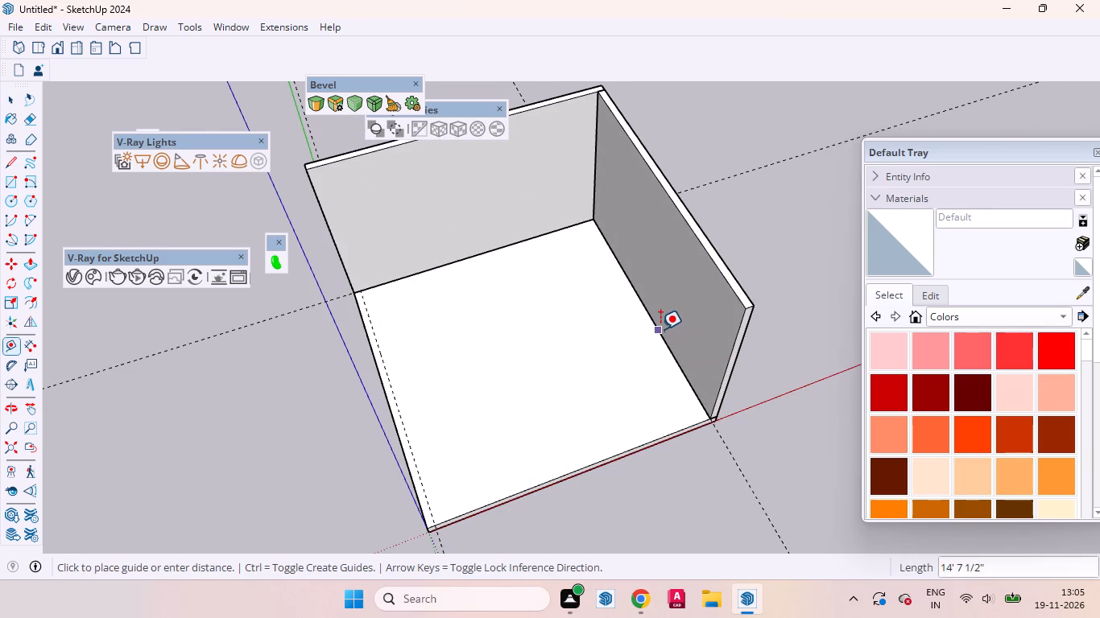
type("24")
key("Return")
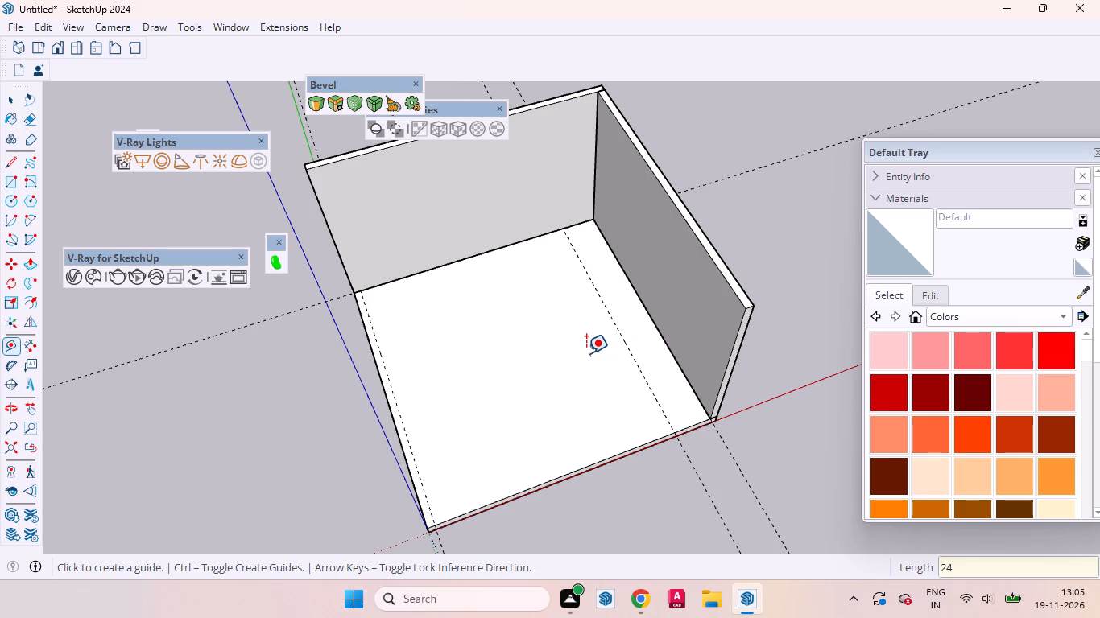
key("space")
Examine the room interior, its two visible walls and the floor guide from several angles.
scroll(623, 359, "down", 2)
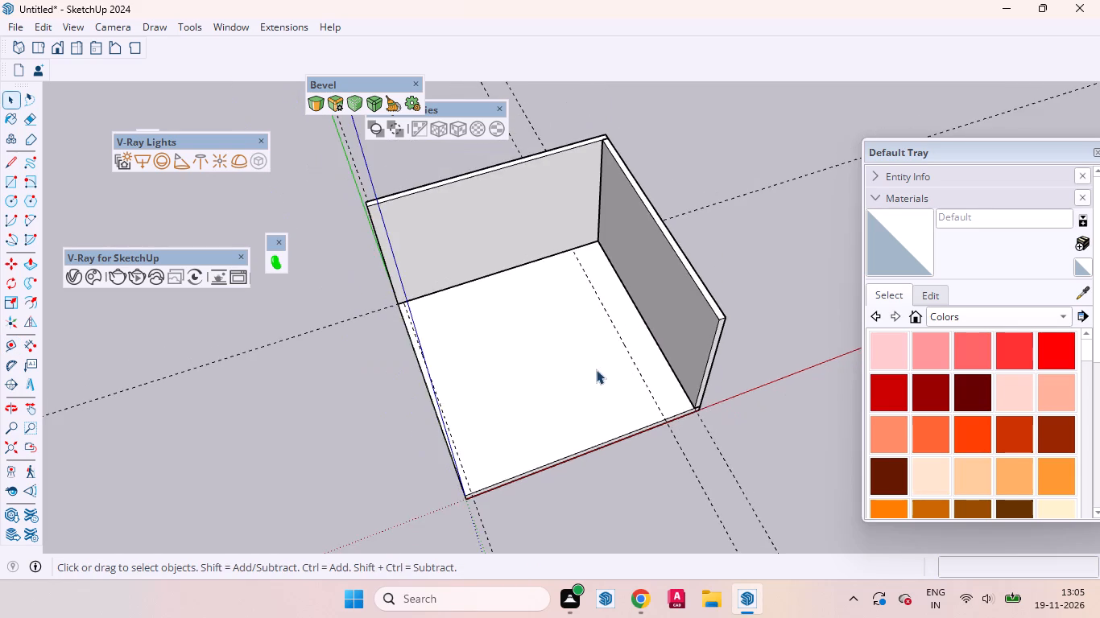
middle_click_drag(596, 369, 620, 456)
scroll(609, 462, "down", 1)
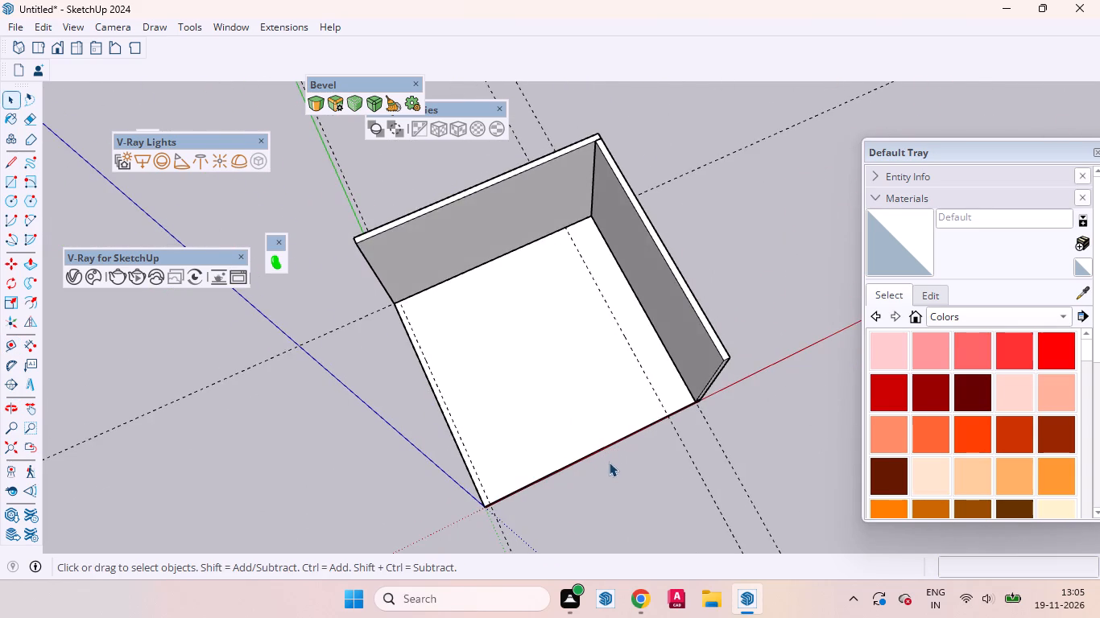
scroll(609, 462, "down", 2)
scroll(552, 467, "up", 3)
middle_click_drag(528, 435, 530, 266)
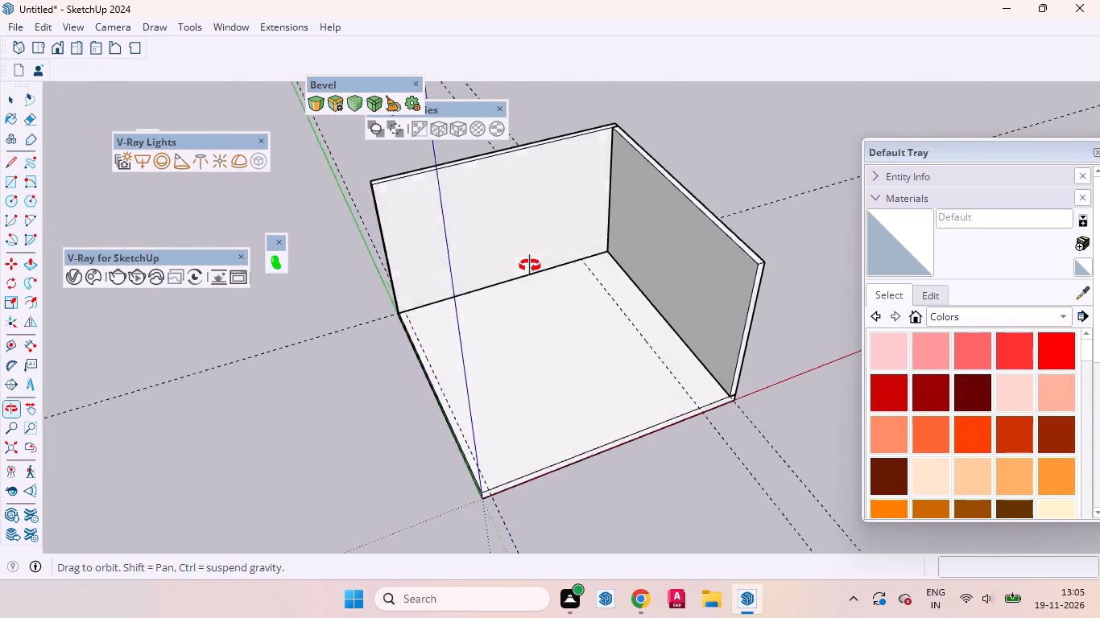
middle_click_drag(530, 266, 531, 266)
scroll(550, 392, "up", 1)
scroll(594, 336, "down", 2)
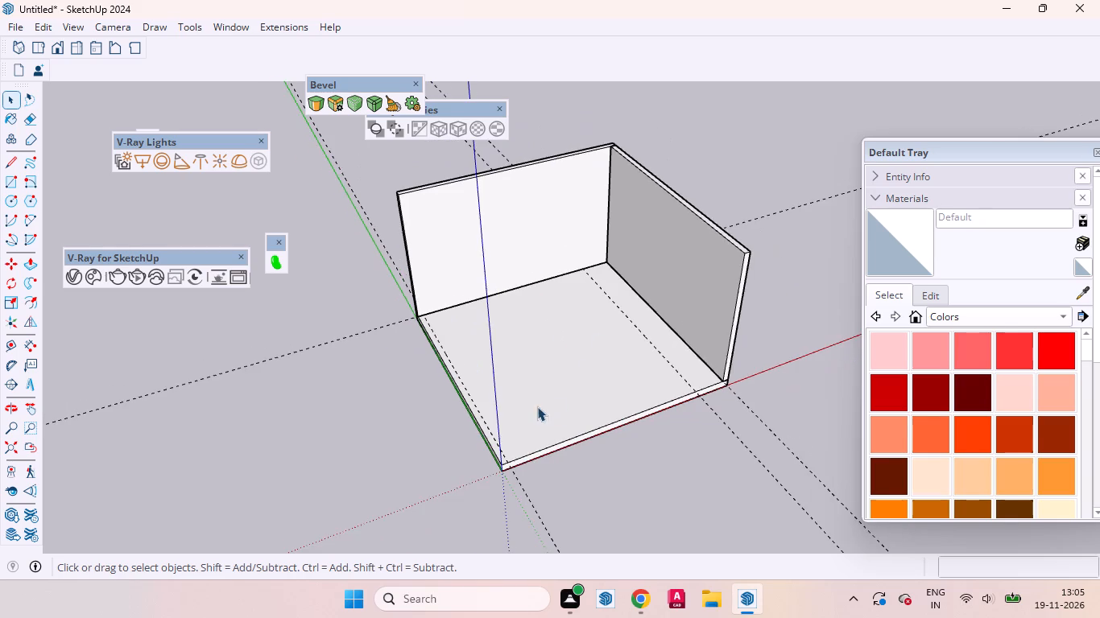
middle_click_drag(537, 405, 575, 324)
scroll(593, 295, "up", 3)
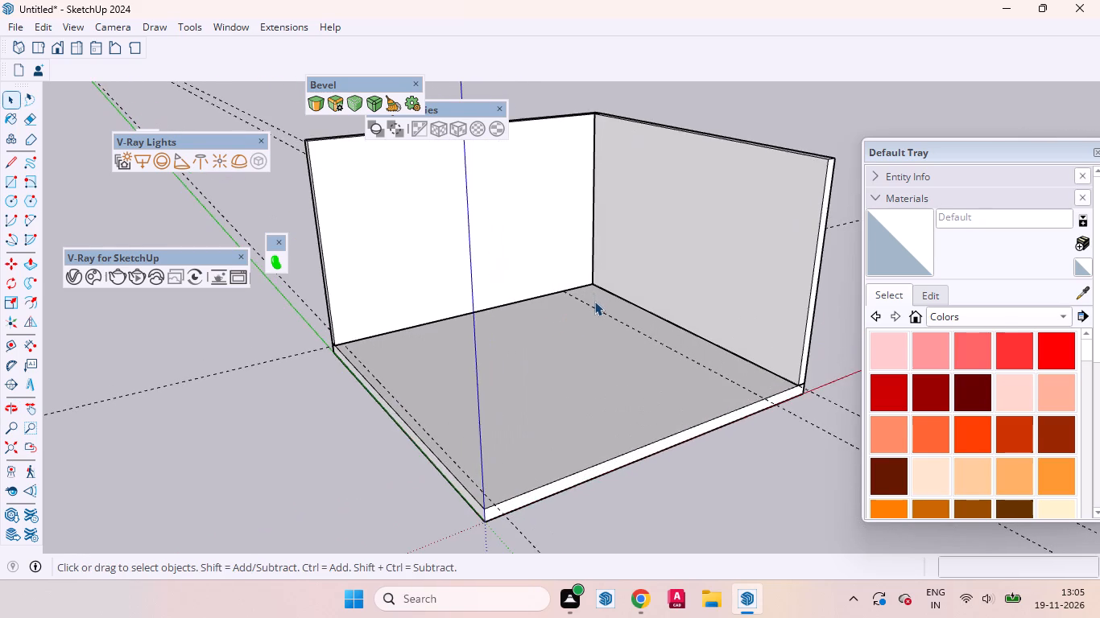
scroll(594, 301, "up", 1)
middle_click_drag(587, 317, 605, 264)
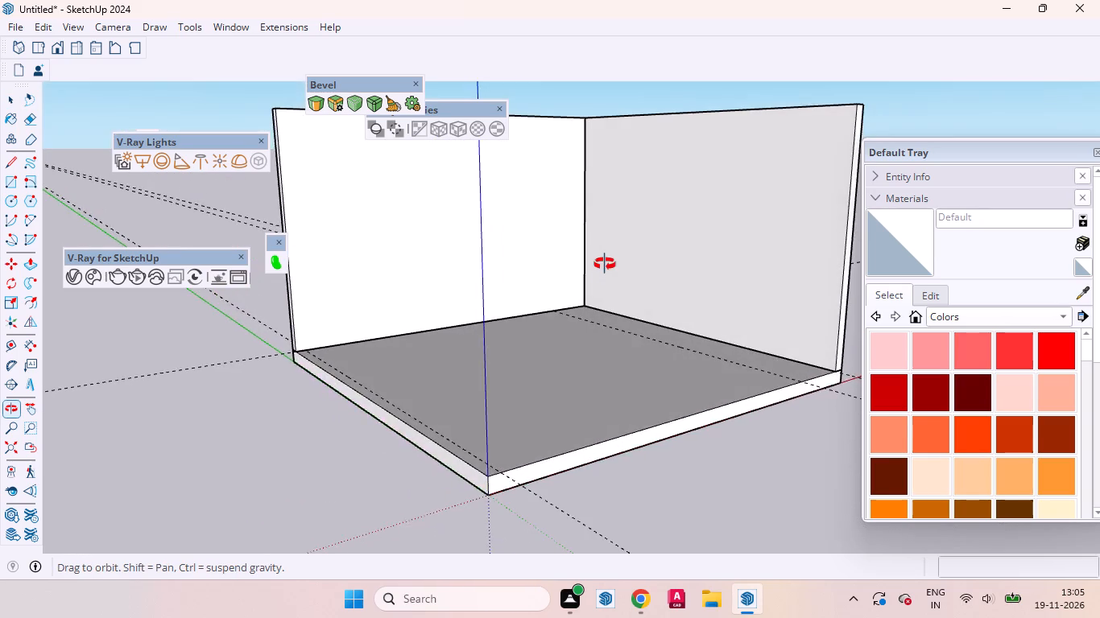
middle_click_drag(605, 264, 568, 439)
scroll(560, 449, "down", 8)
middle_click_drag(602, 490, 503, 542)
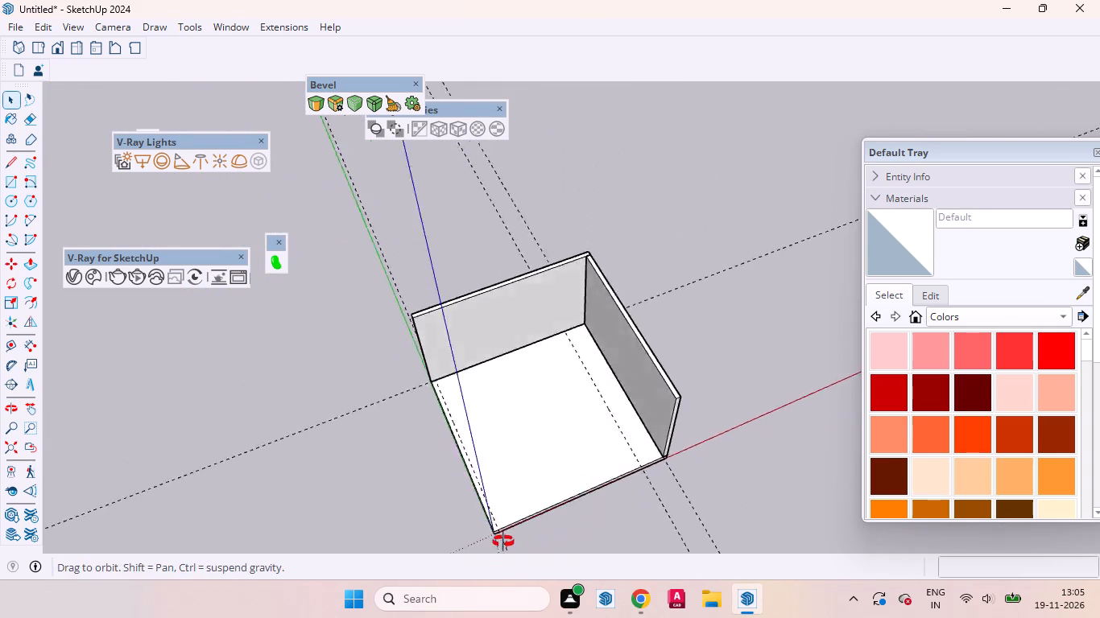
middle_click_drag(503, 542, 501, 542)
In a new group, draw a 2' by about 12' 4 3/16" rectangle from the inner back corner along the side wall, up to the guide.
right_click(694, 354)
left_click(745, 412)
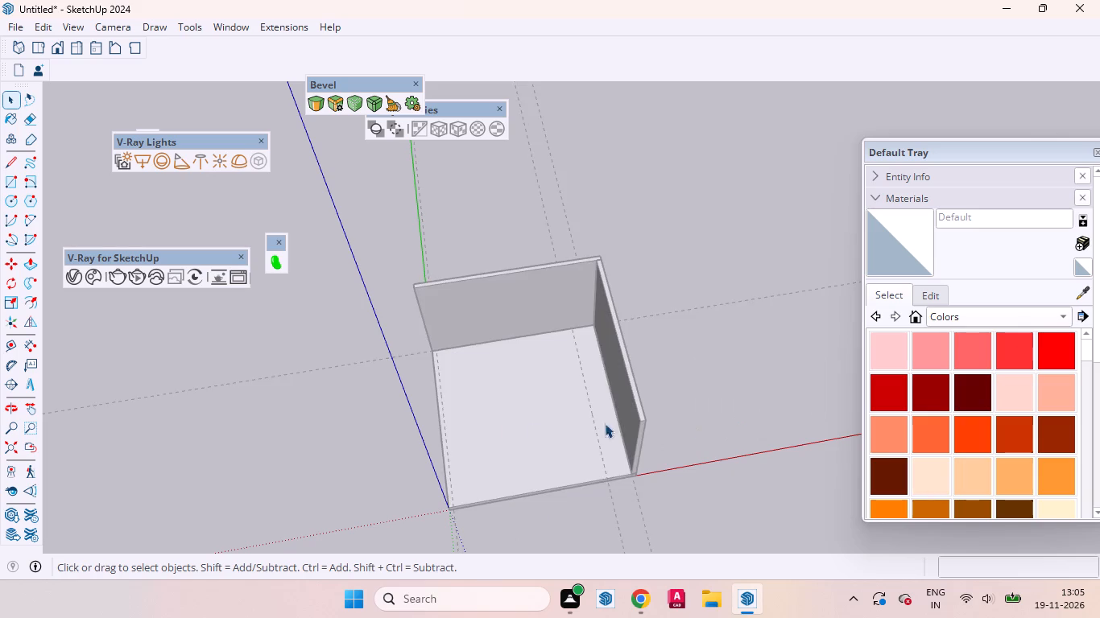
middle_click_drag(503, 413, 579, 395)
scroll(579, 395, "up", 1)
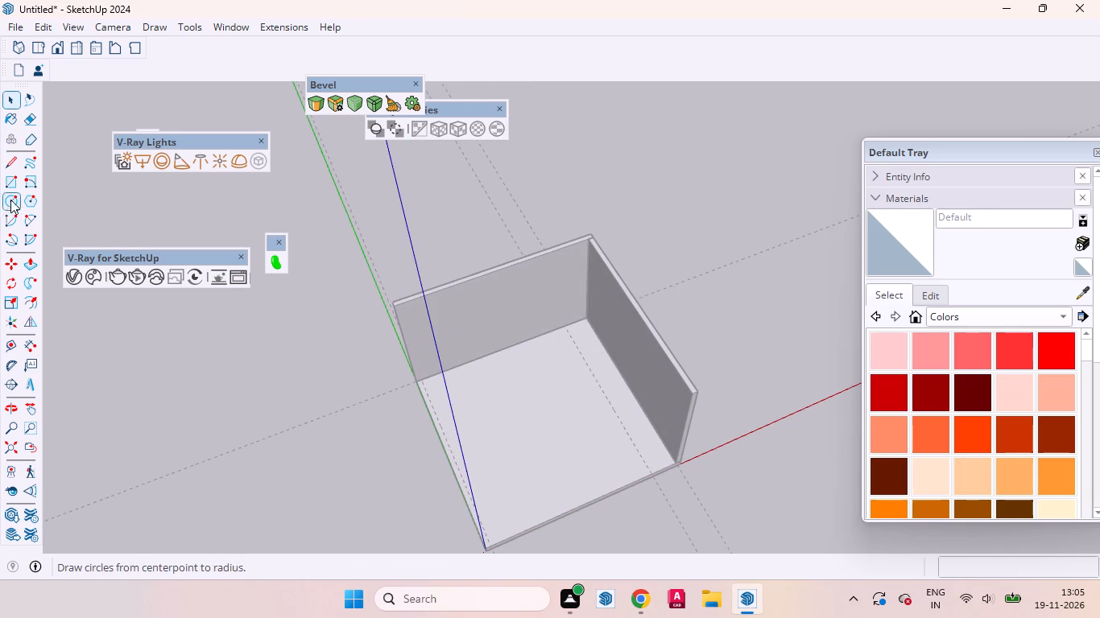
left_click(14, 183)
middle_click_drag(574, 403, 587, 377)
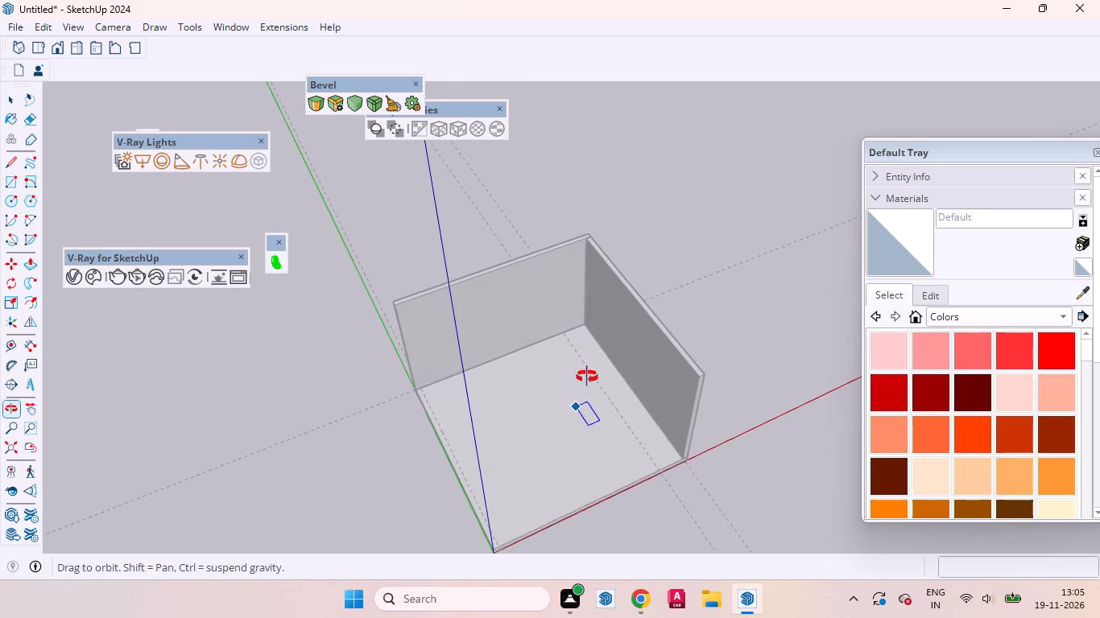
middle_click_drag(587, 377, 587, 376)
left_click(586, 327)
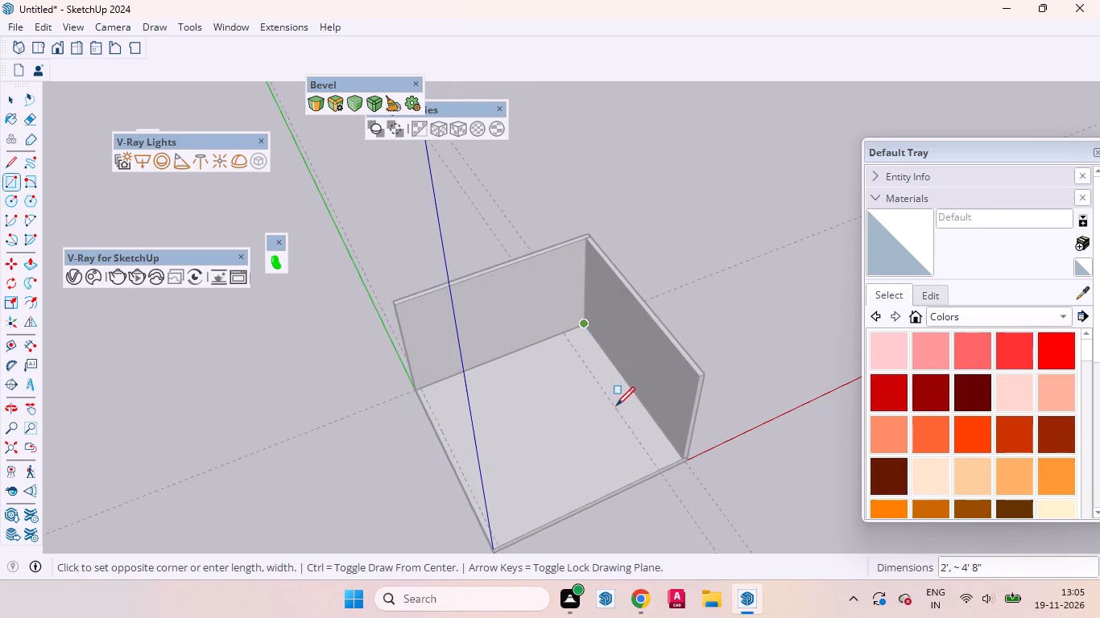
left_click(641, 447)
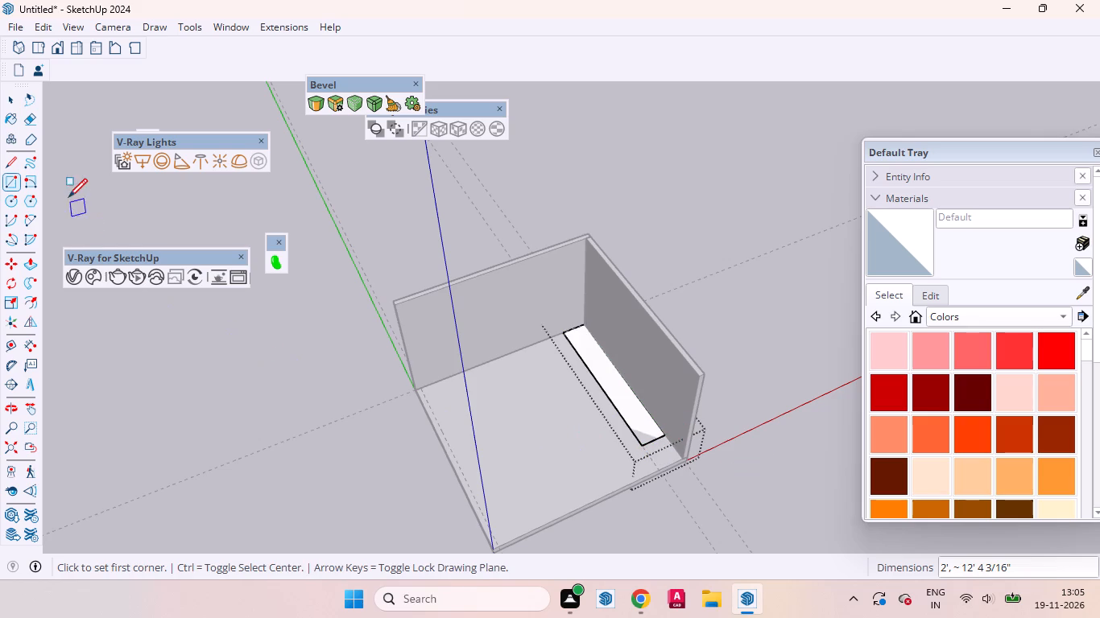
Extrude the 2' wide floor strip upward with Push/Pull by the same height as the walls, forming a block.
left_click(31, 266)
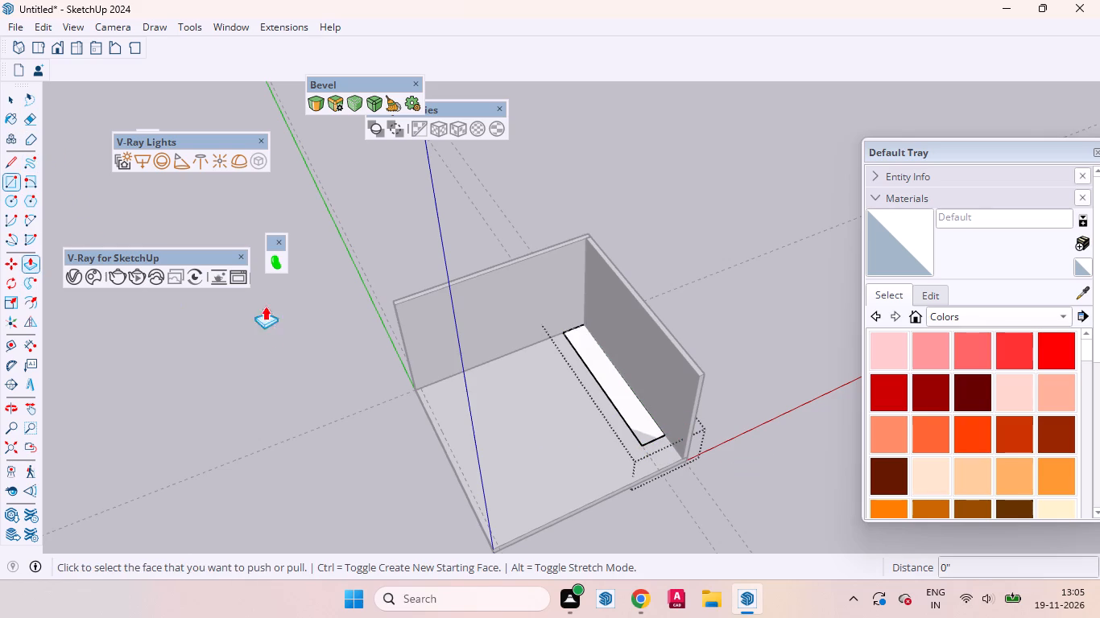
double_click(633, 409)
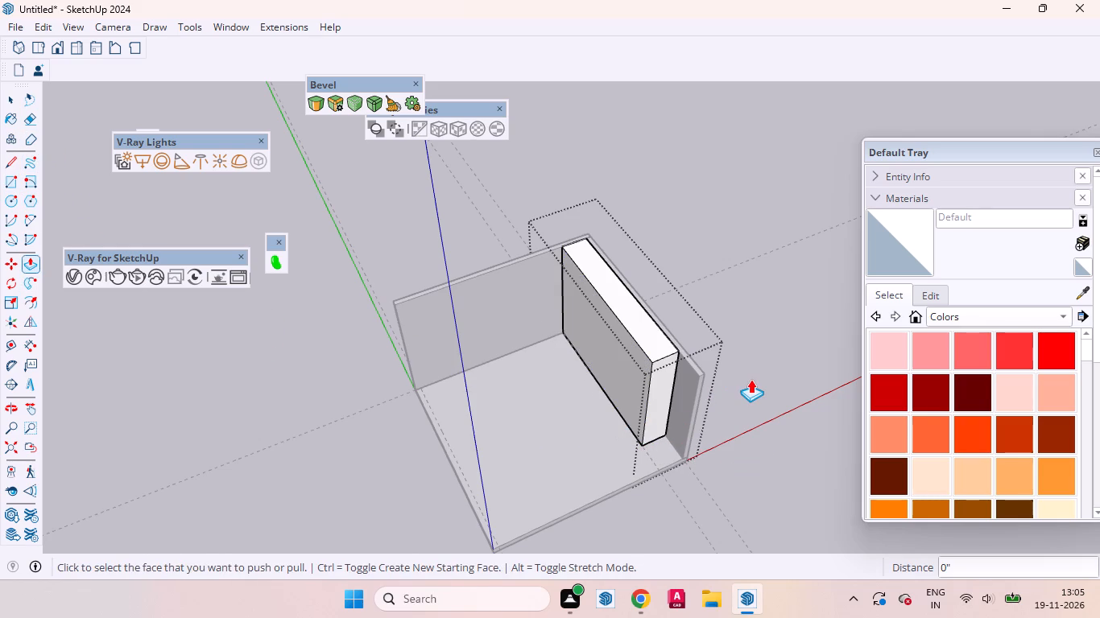
key("space")
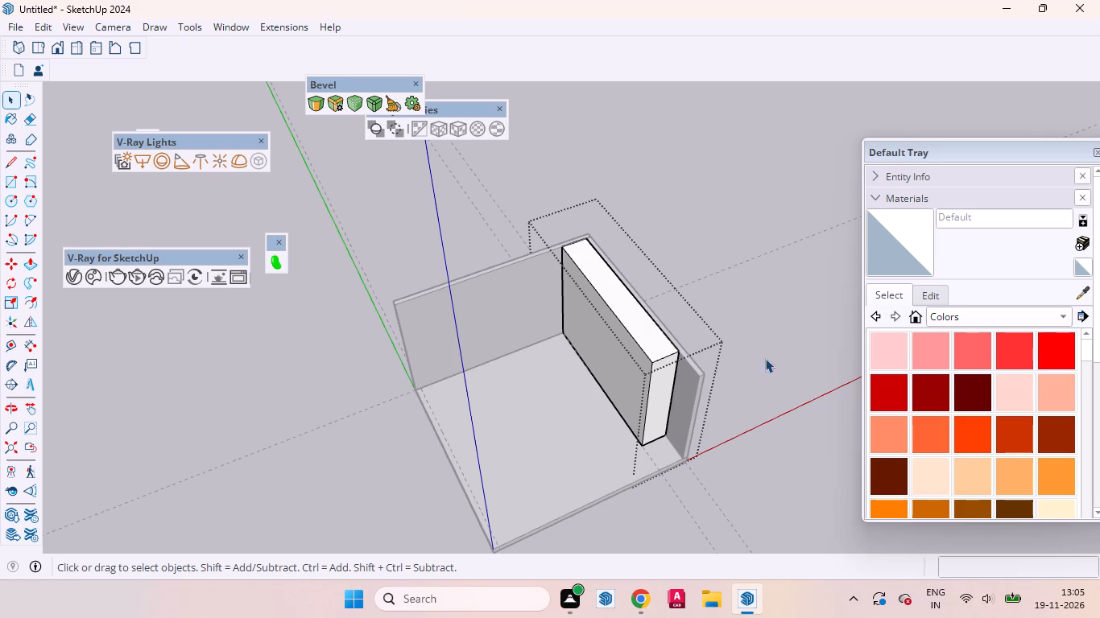
Examine the block's front, end and top faces from an angled view.
scroll(666, 352, "down", 3)
middle_click_drag(697, 362, 758, 286)
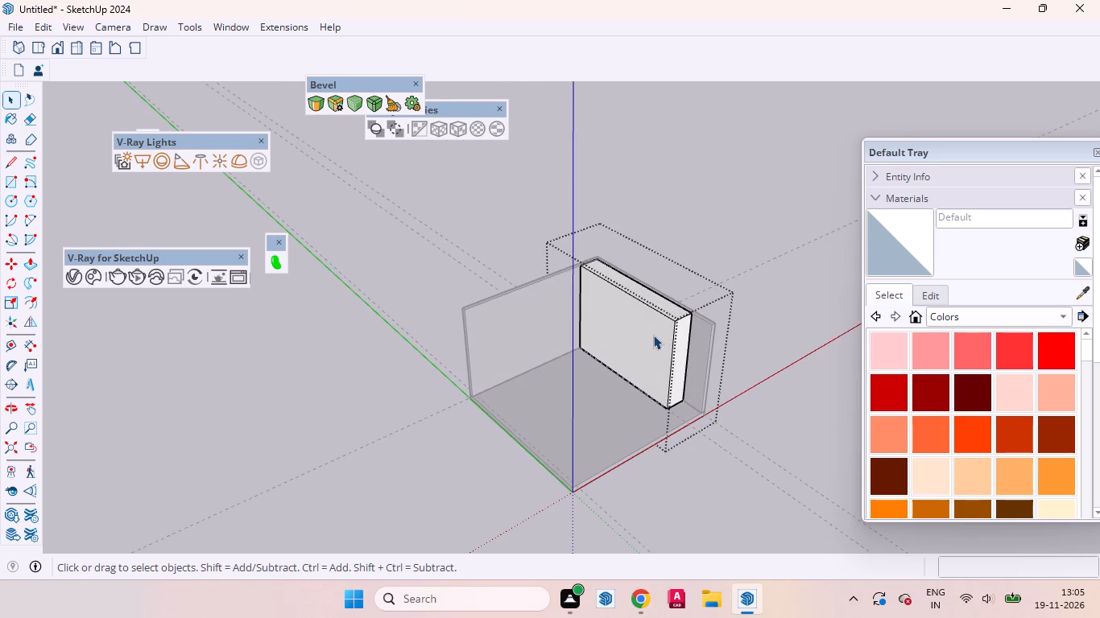
left_click(653, 335)
scroll(664, 322, "up", 7)
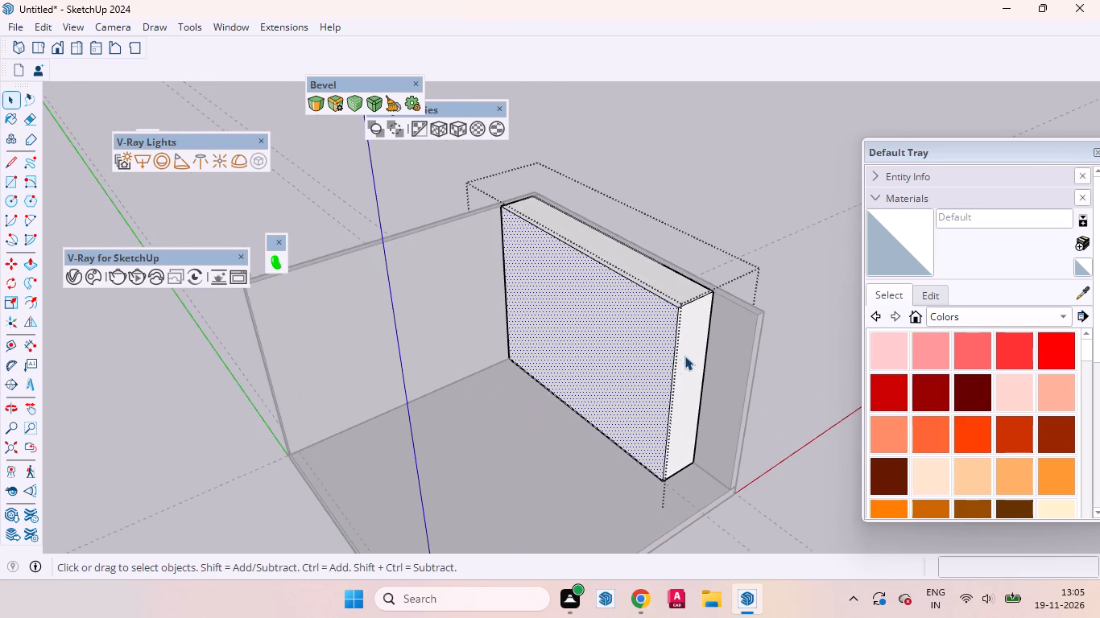
left_click(684, 356)
left_click(680, 295)
middle_click_drag(677, 379, 676, 367)
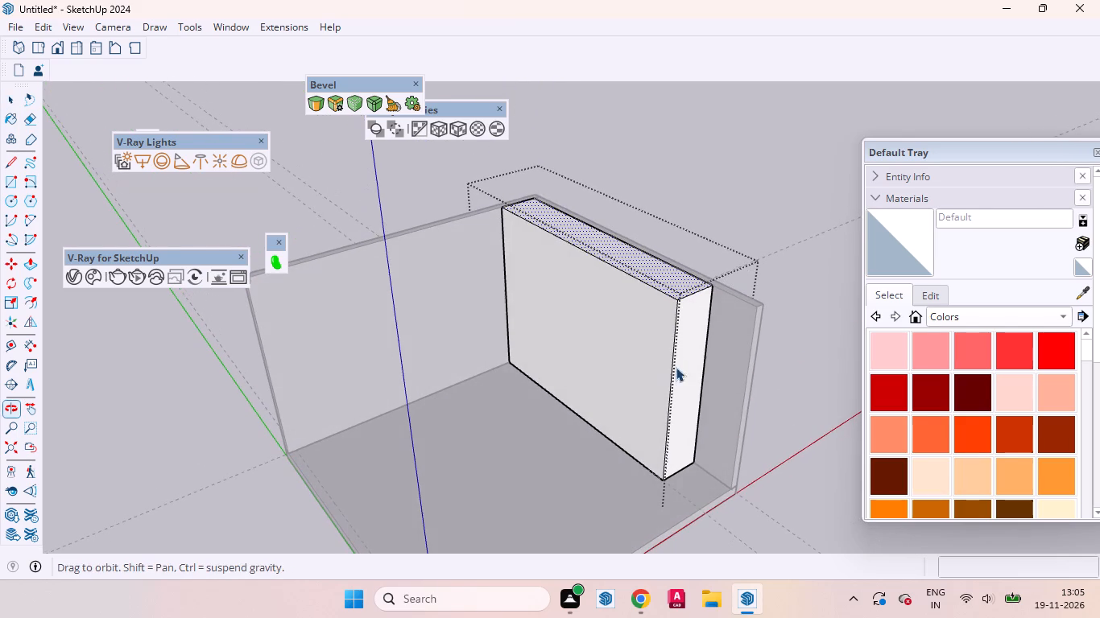
left_click(651, 360)
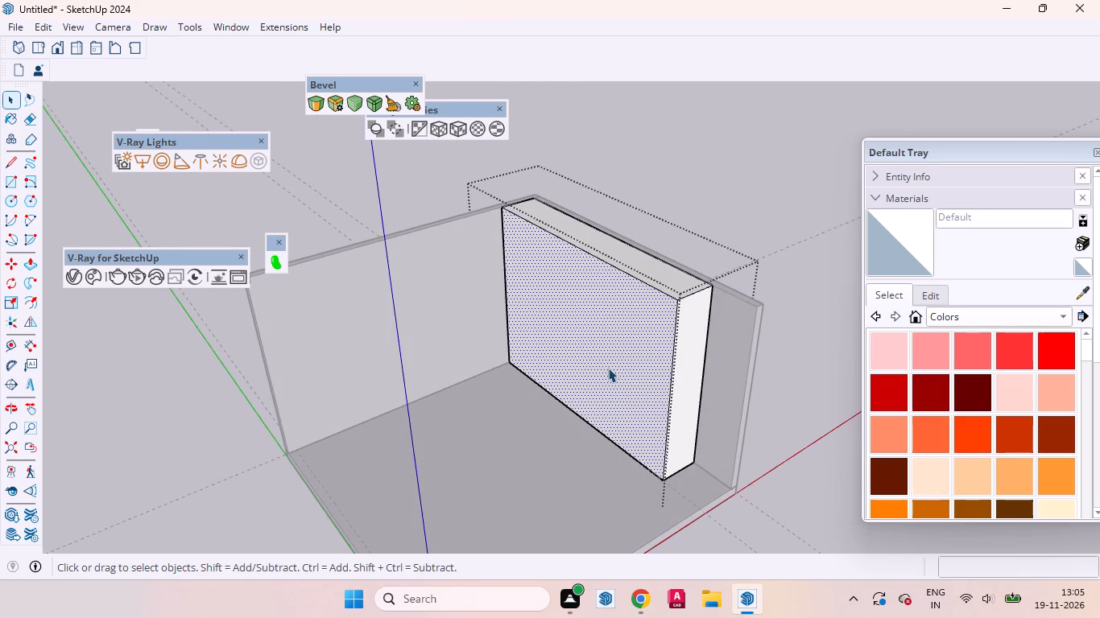
Copy the block's bottom front edge 4" upward on the front face to mark off a skirting strip.
left_click(606, 435)
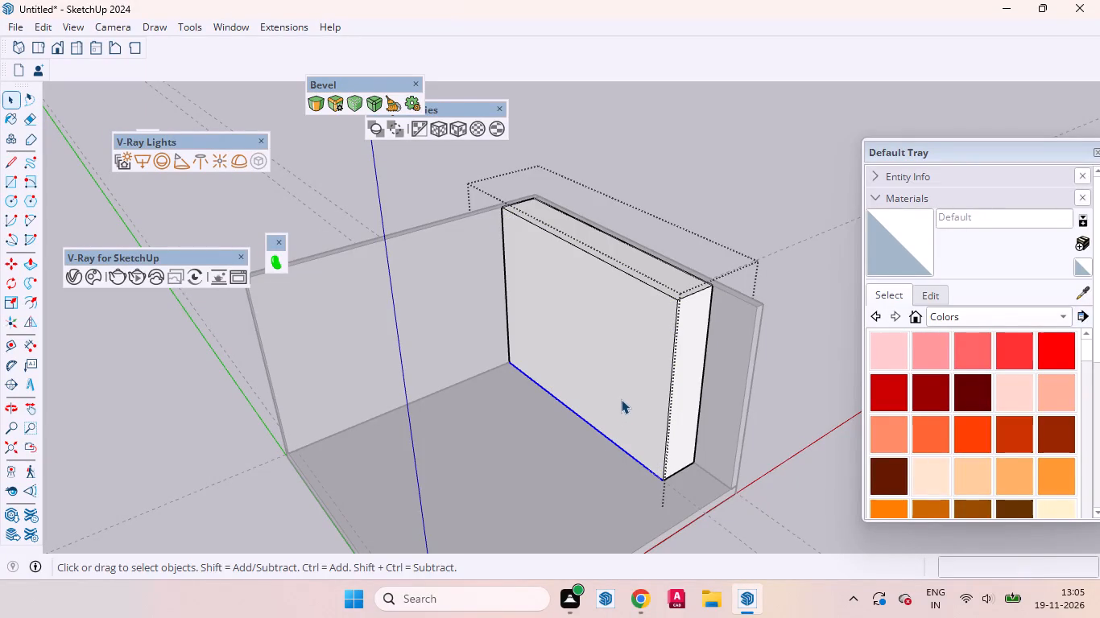
key("m")
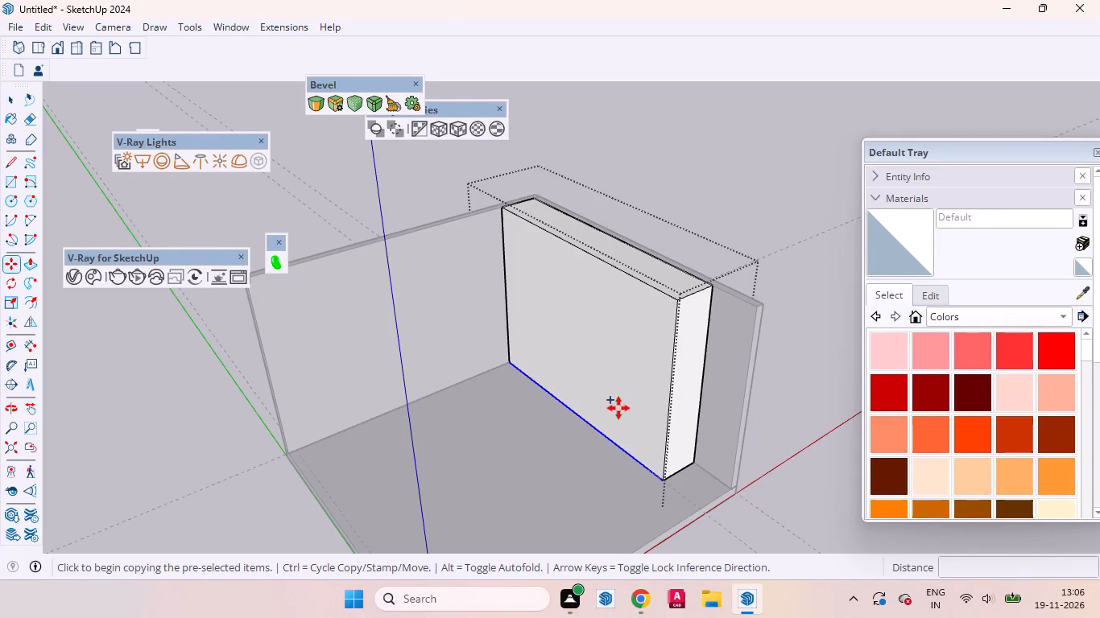
scroll(561, 446, "up", 4)
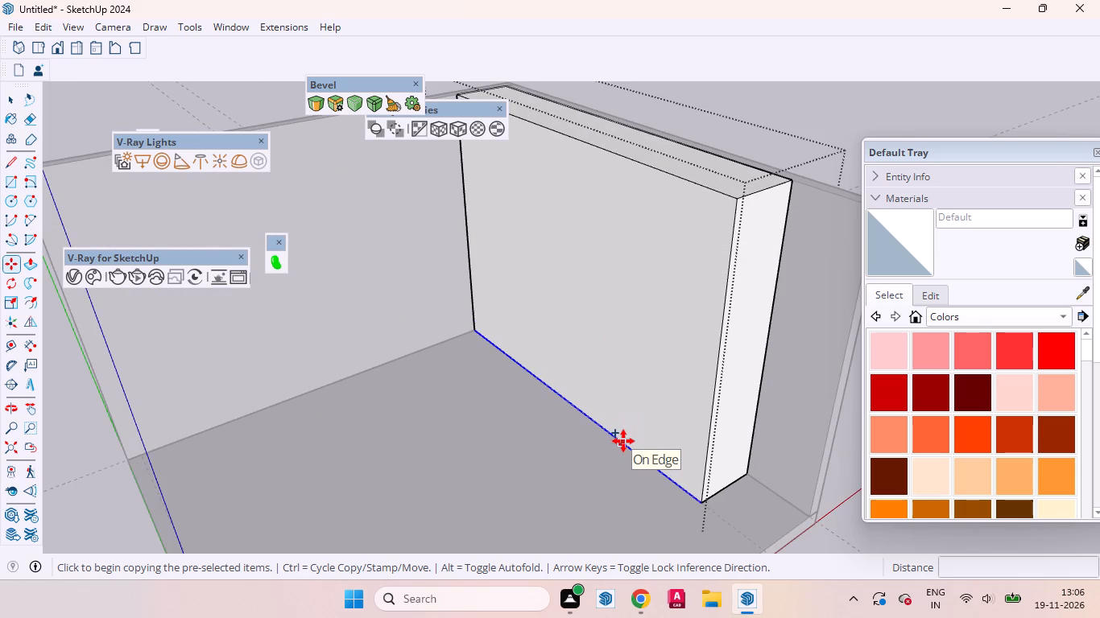
left_click(623, 441)
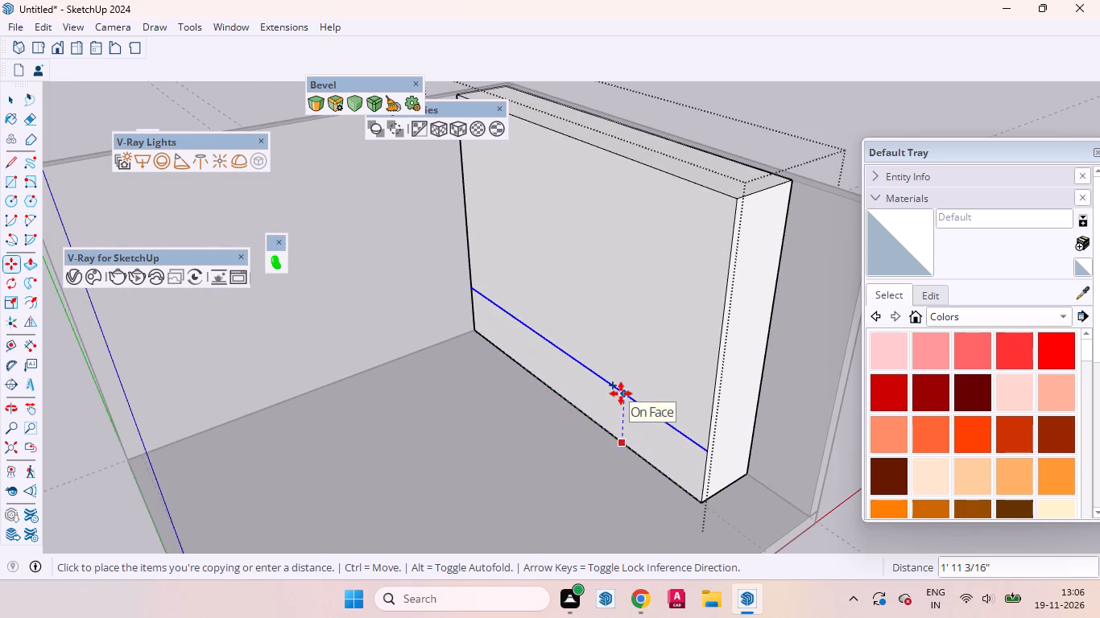
key("4")
key("Return")
key("space")
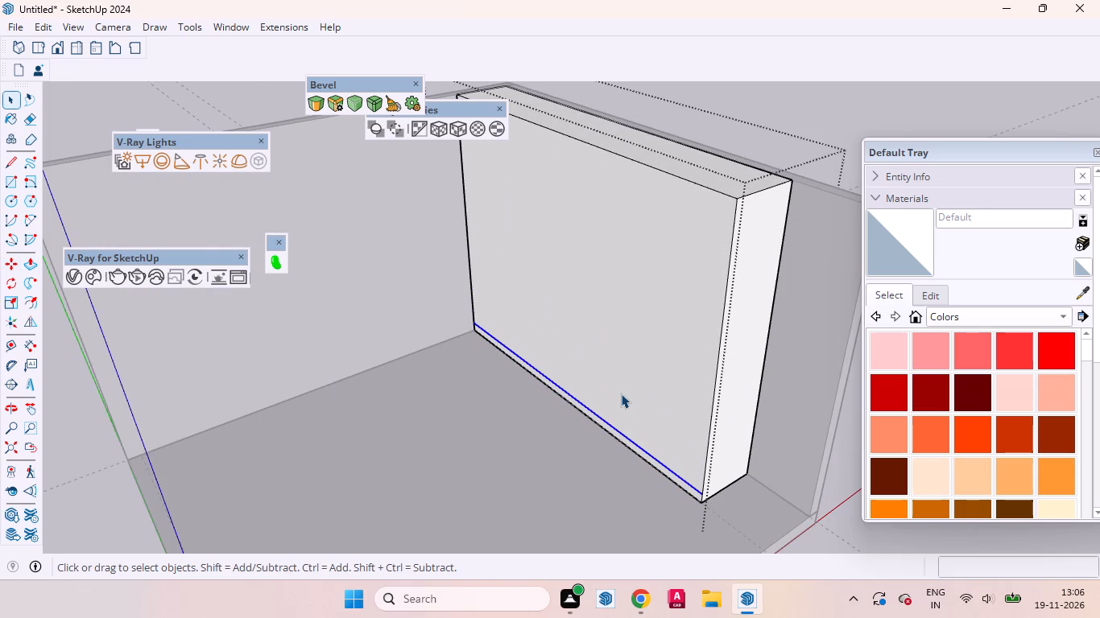
left_click(621, 393)
scroll(615, 447, "up", 3)
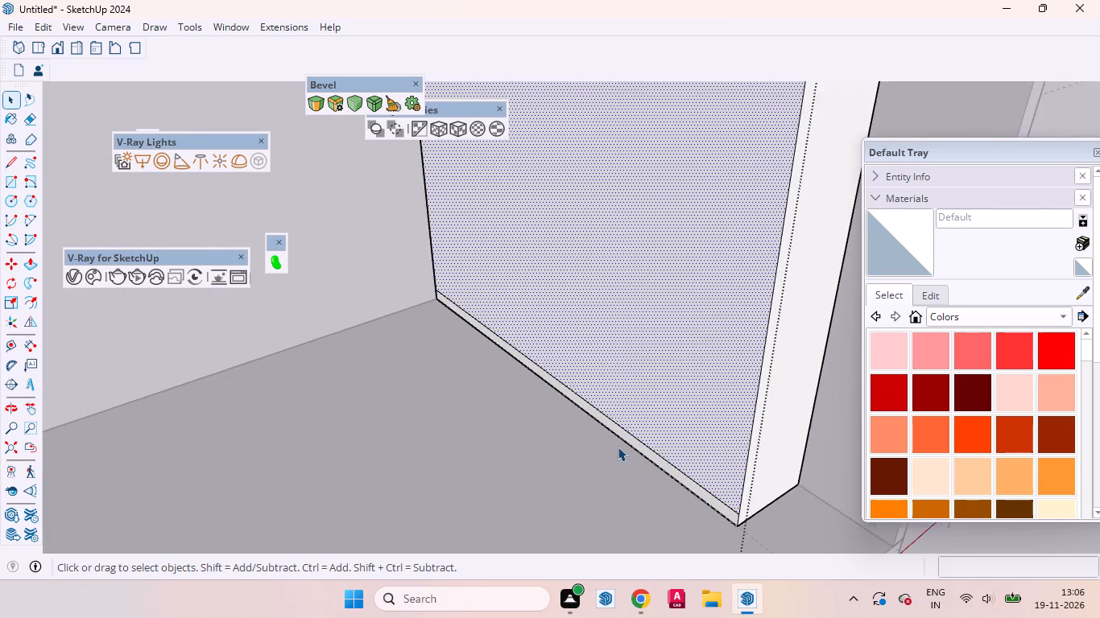
scroll(618, 447, "up", 1)
left_click(639, 445)
Copy the block's top front edge 40mm downward on the front face to mark off a narrow top strip.
middle_click_drag(585, 423, 738, 473)
scroll(677, 484, "down", 5)
middle_click_drag(567, 430, 567, 400)
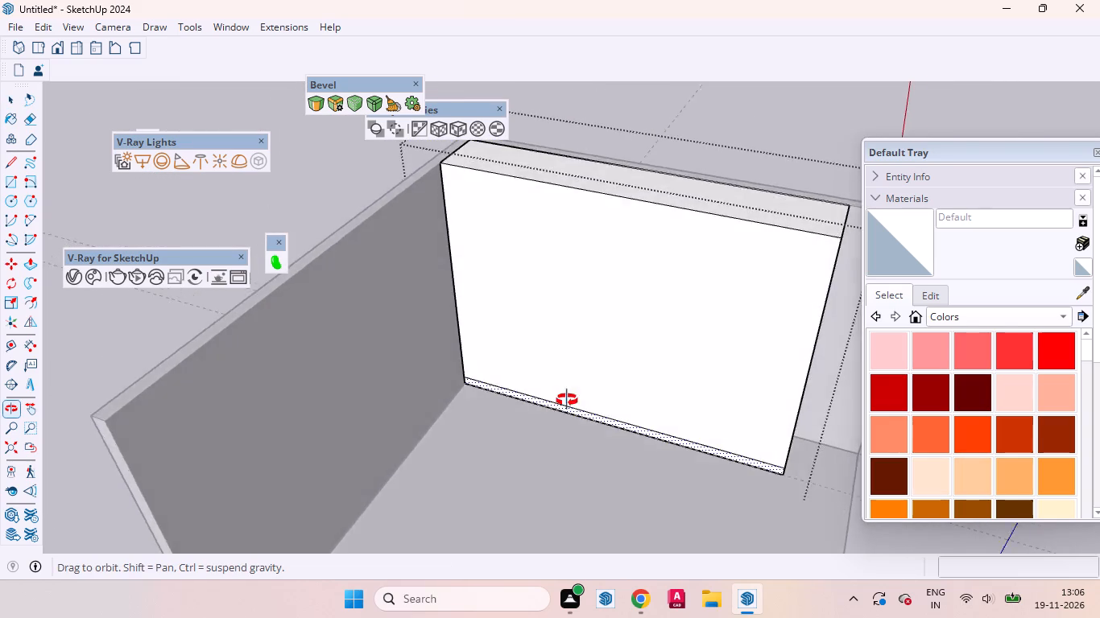
middle_click_drag(567, 400, 589, 332)
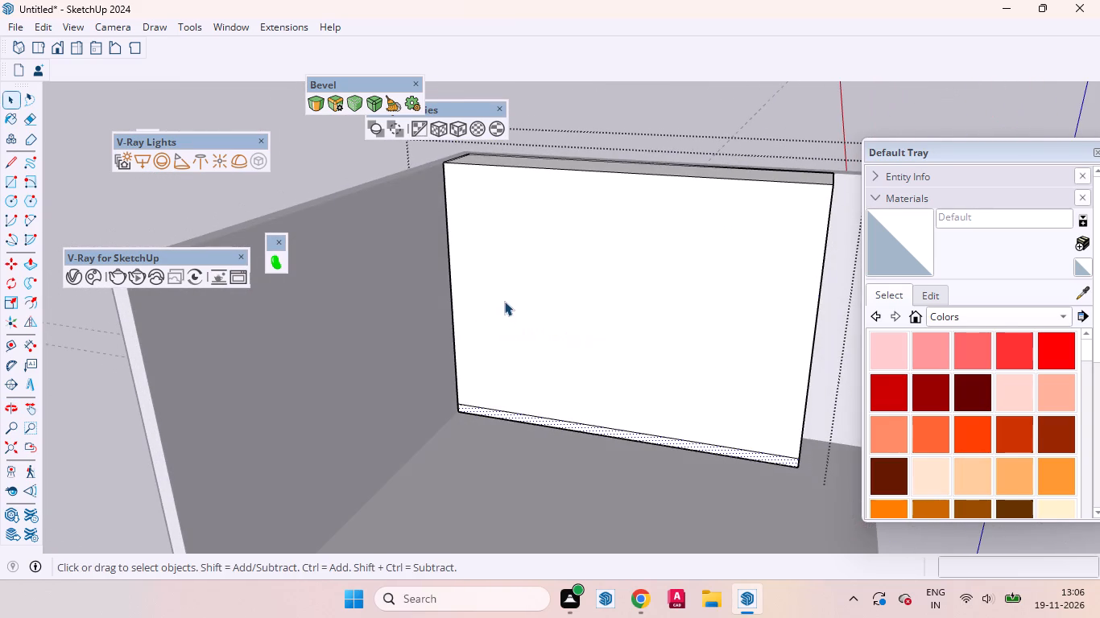
left_click(632, 174)
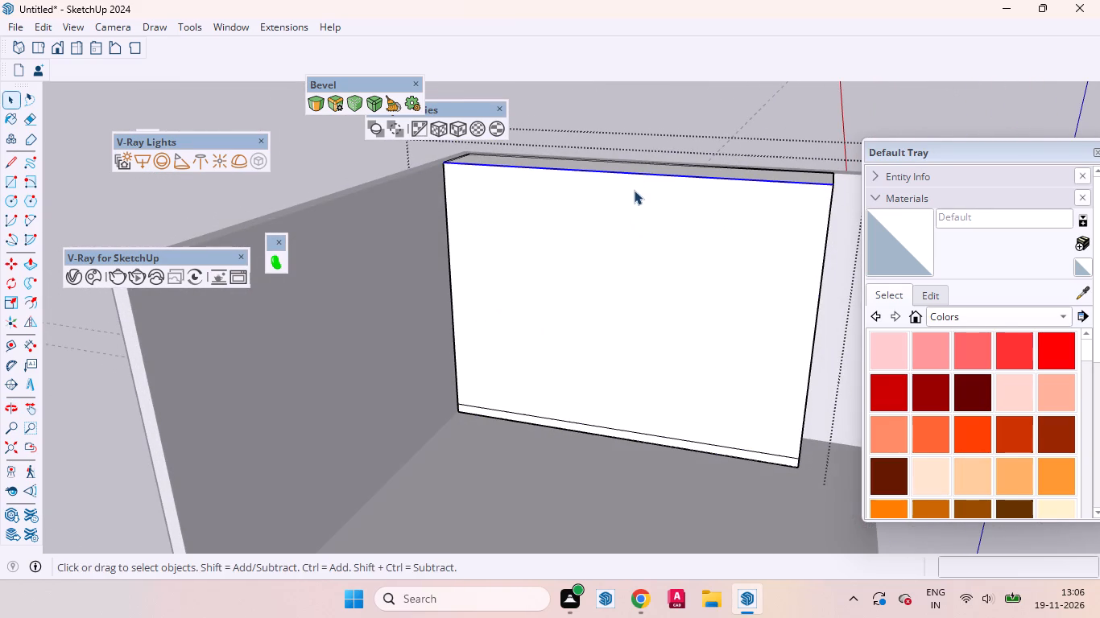
key("m")
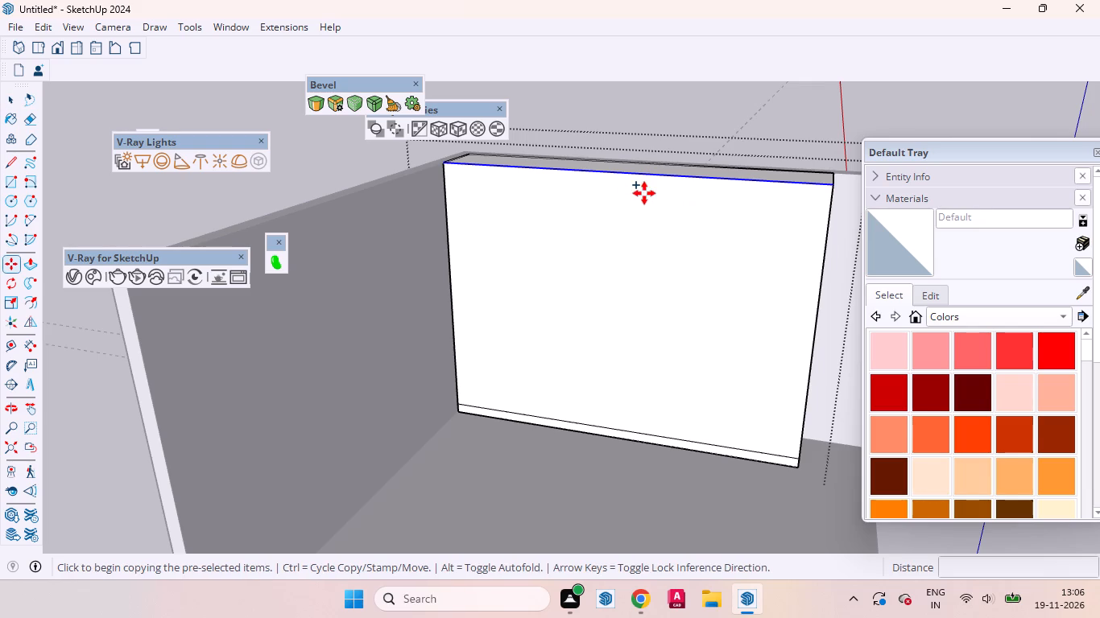
scroll(655, 202, "up", 2)
left_click(643, 201)
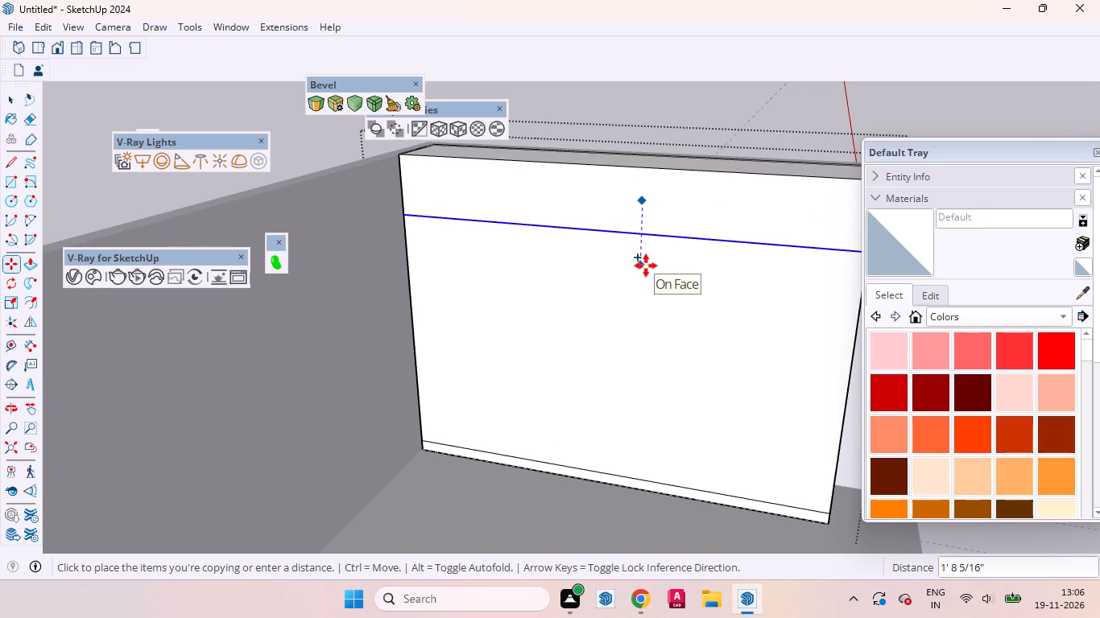
type("40mm")
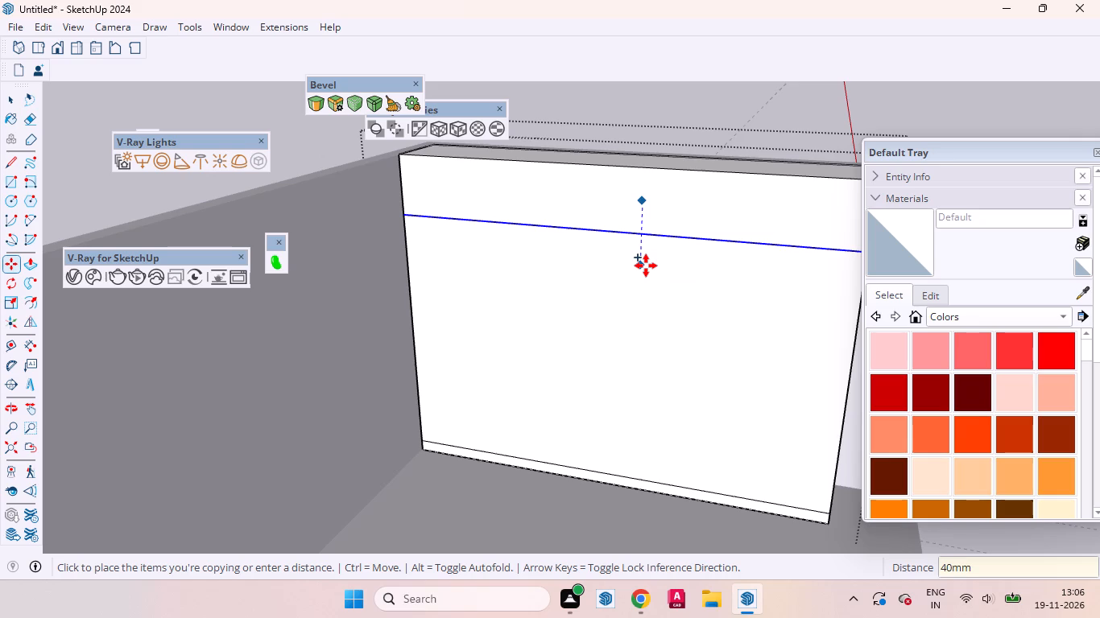
key("Return")
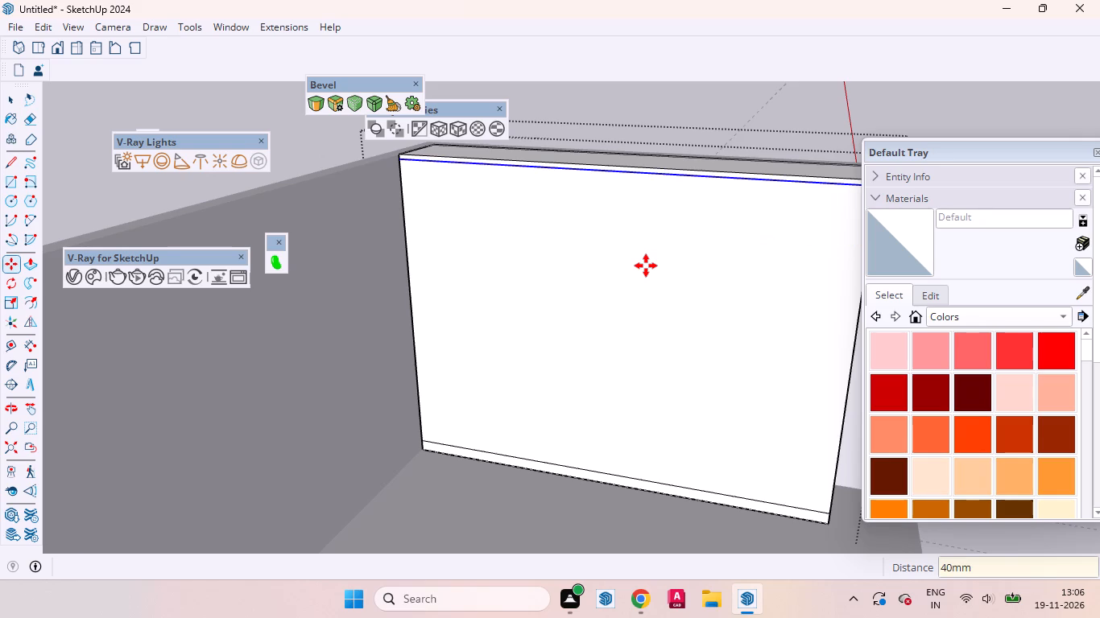
key("space")
left_click(639, 266)
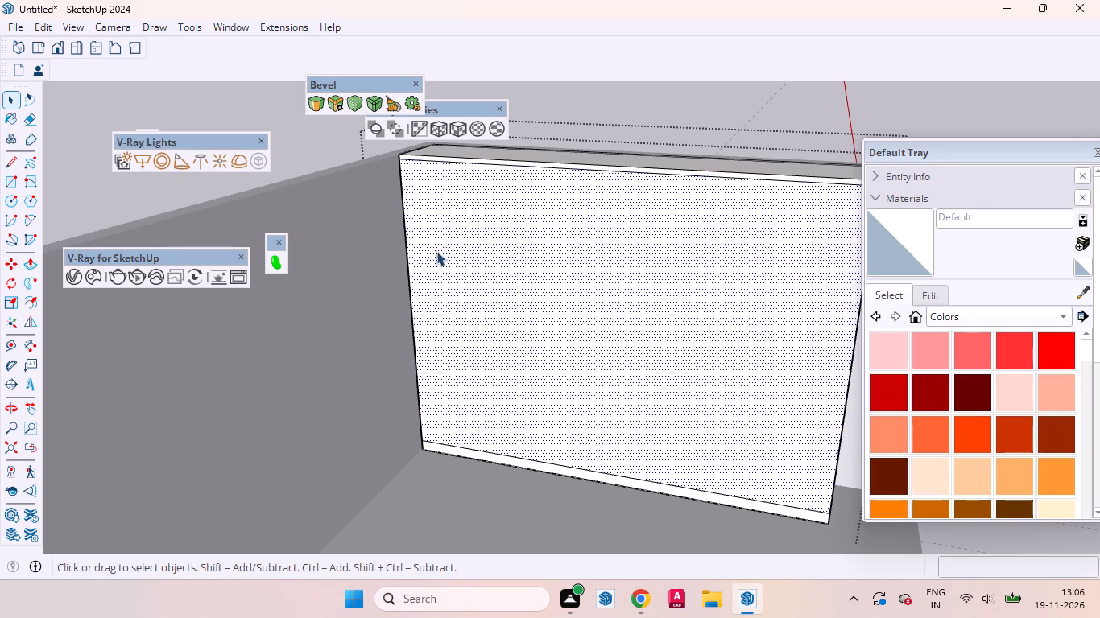
Move a copy of the front face's vertical edge at the inner wall corner 2" inward along the face.
left_click(406, 247)
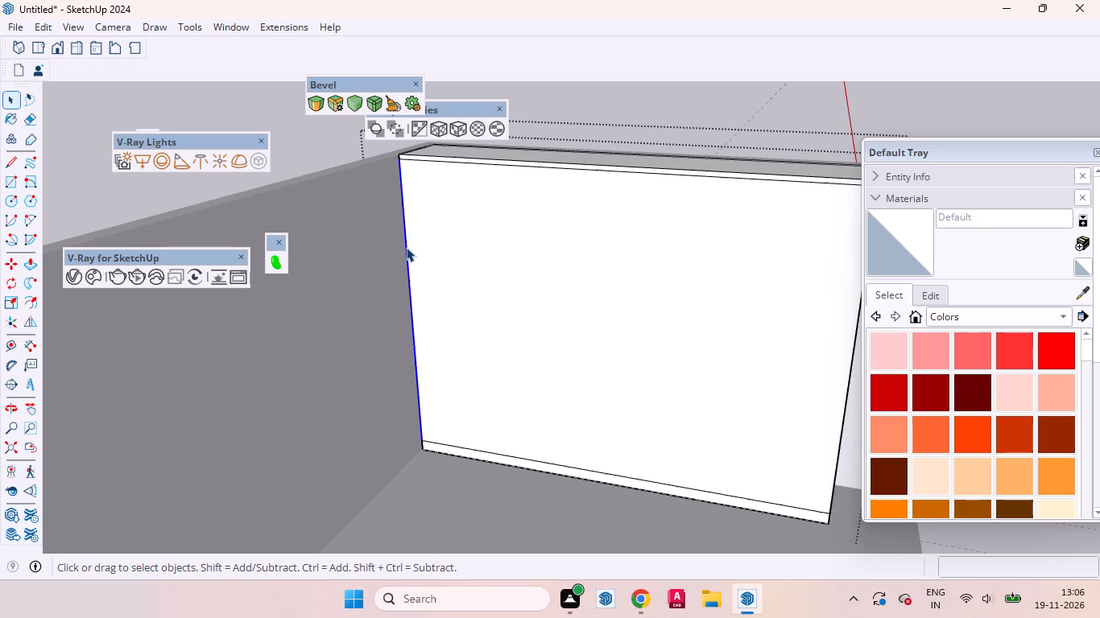
key("m")
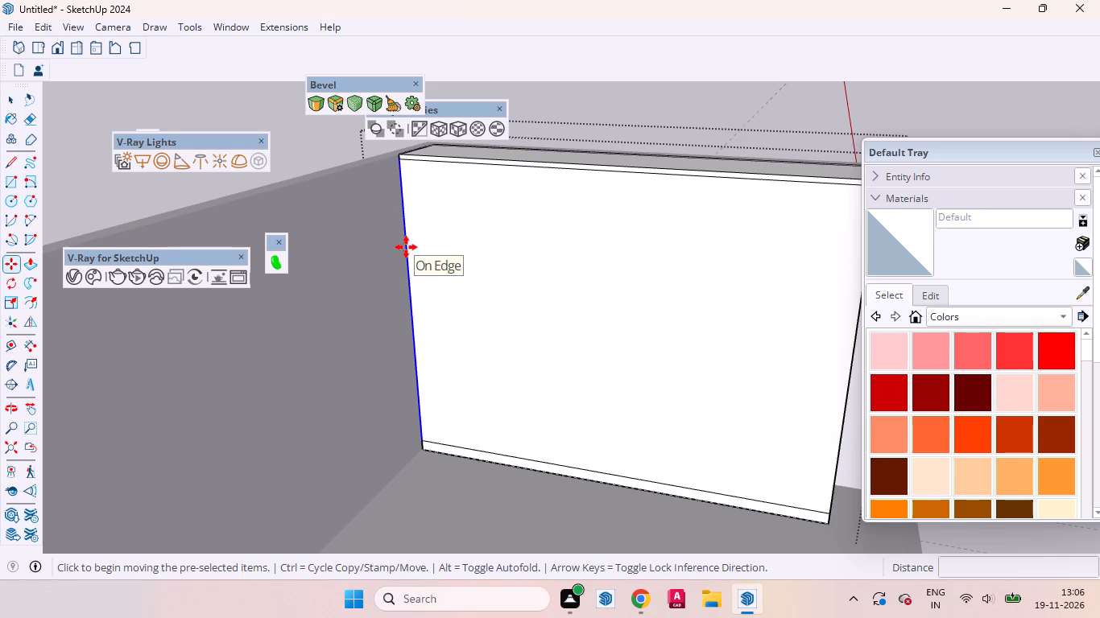
left_click(406, 247)
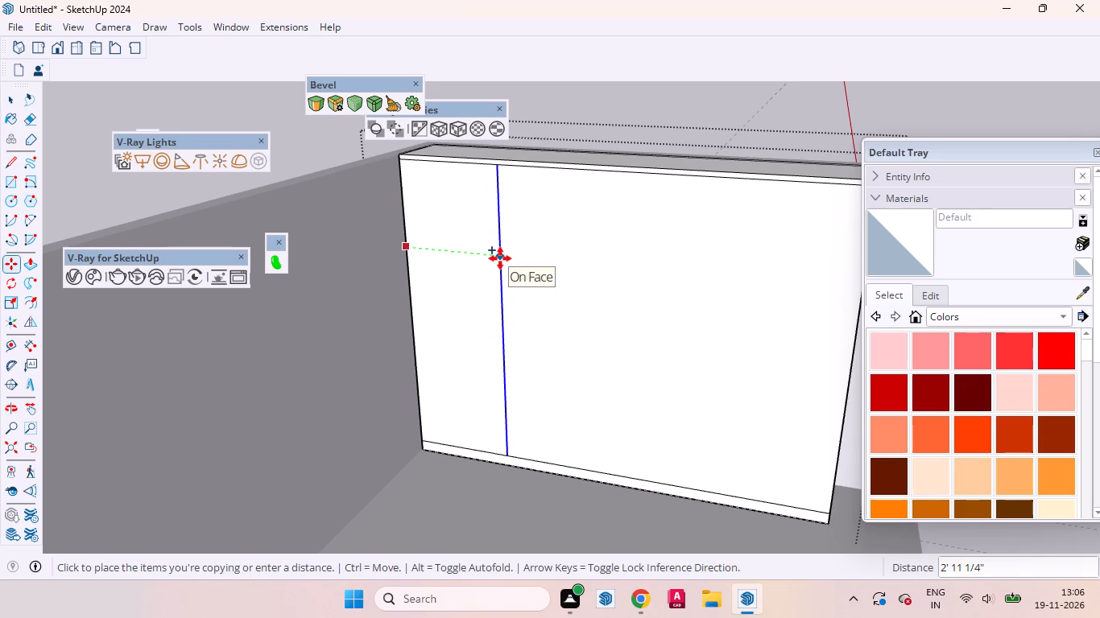
key("2")
key("Return")
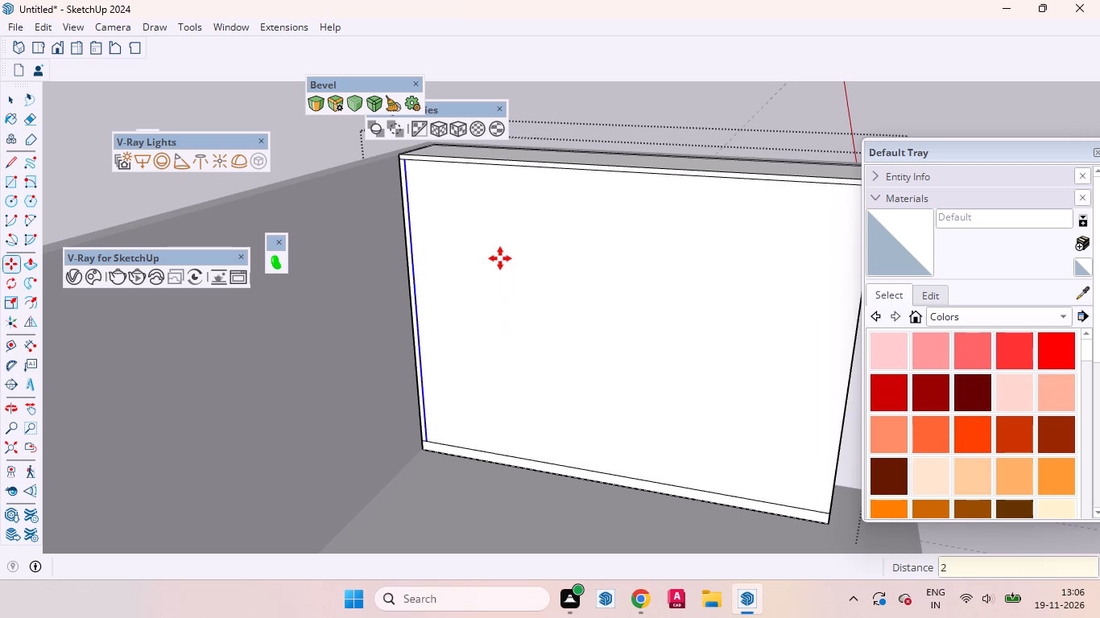
key("space")
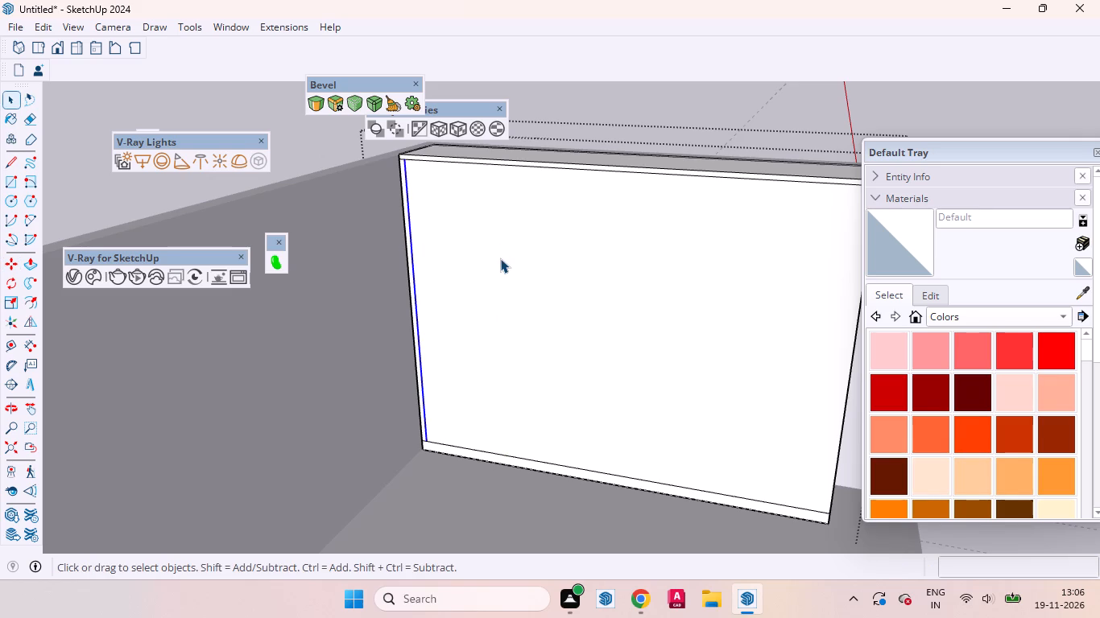
left_click(500, 258)
Check the front panel's width with the Dimension tool, from the offset vertical line to the block's free end.
scroll(490, 311, "down", 6)
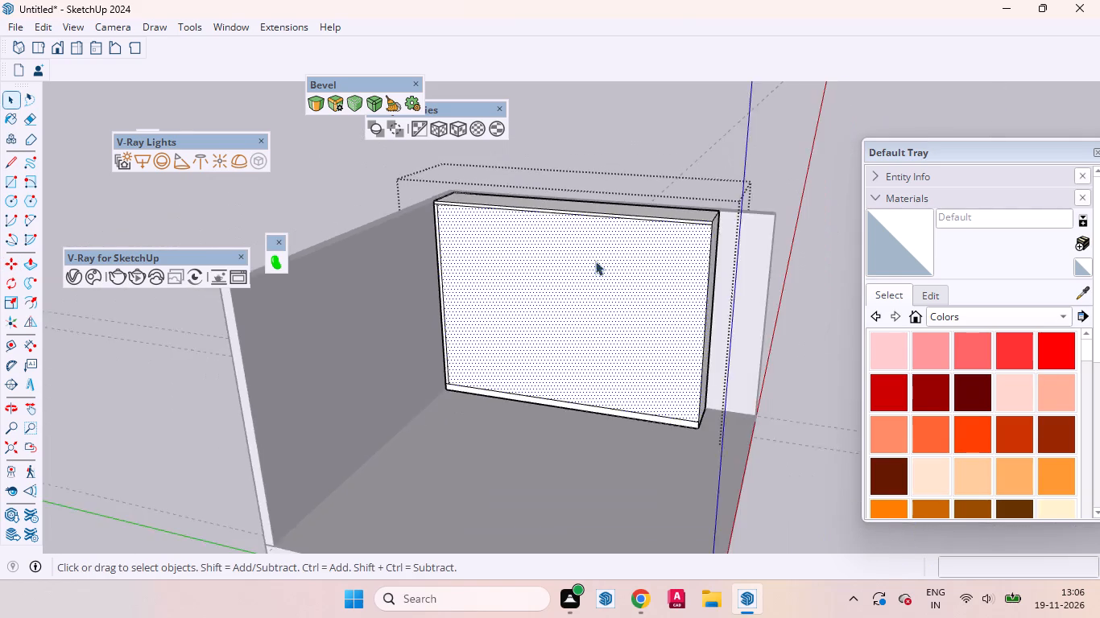
middle_click_drag(632, 337, 725, 409)
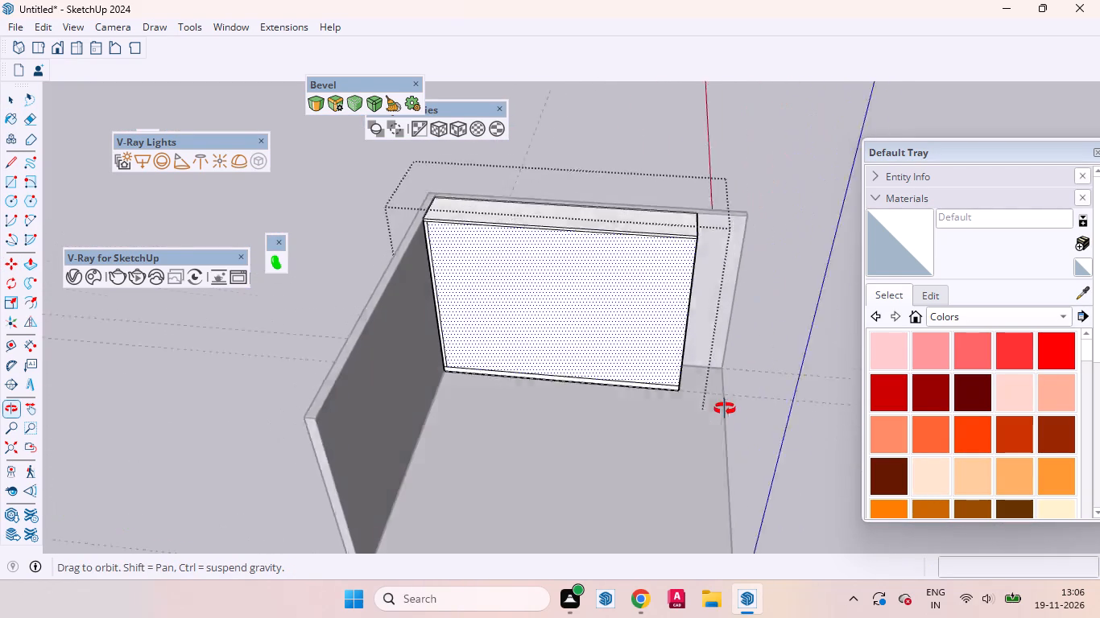
middle_click_drag(725, 409, 747, 345)
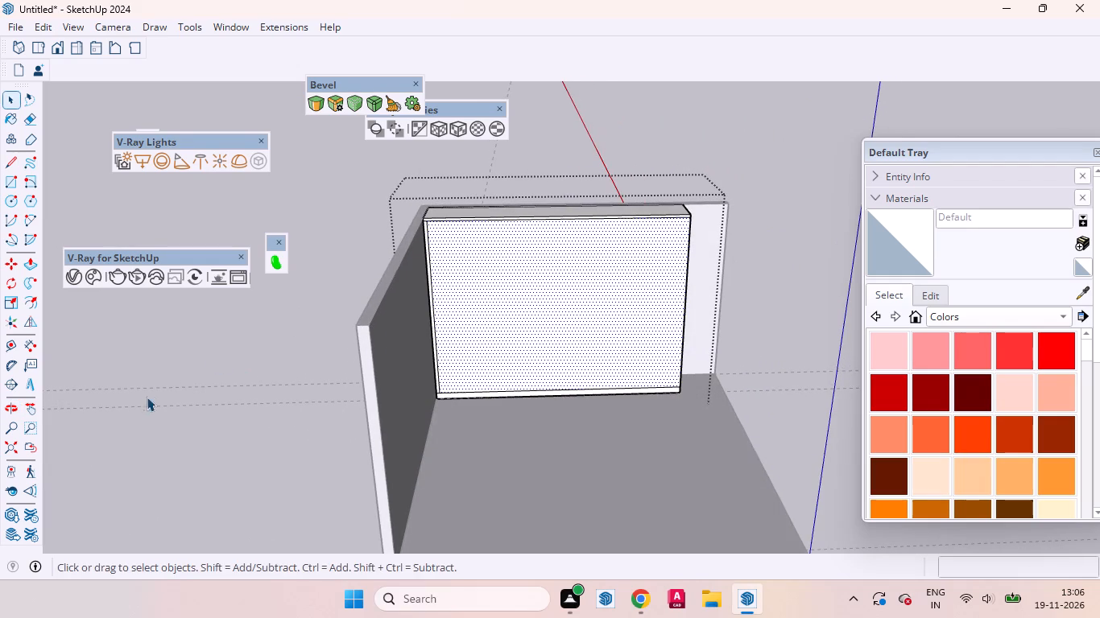
left_click(23, 339)
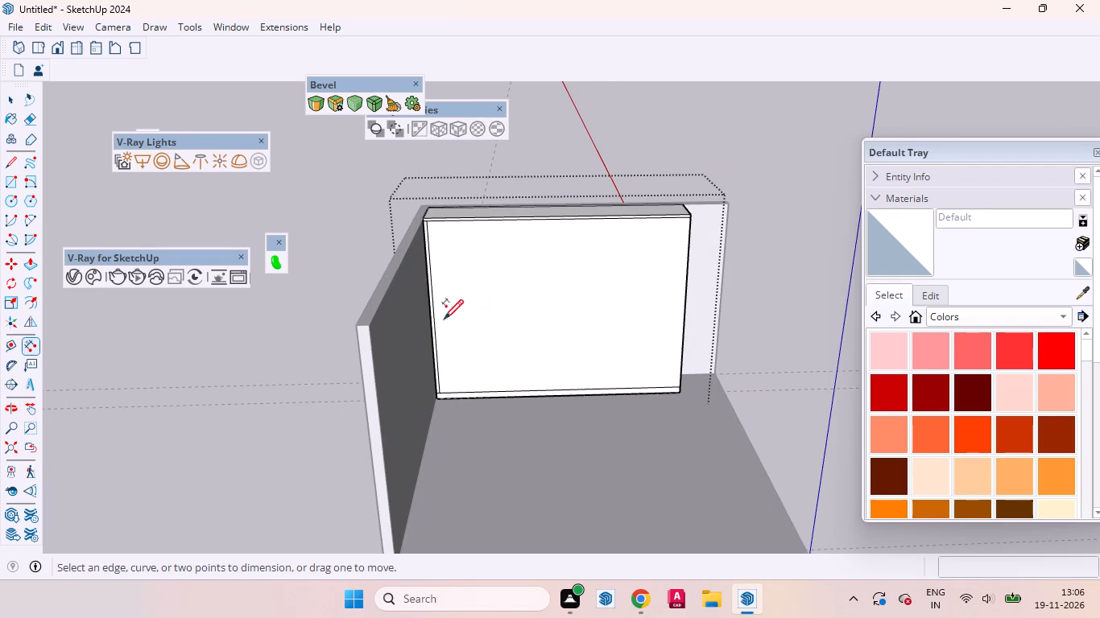
left_click(442, 393)
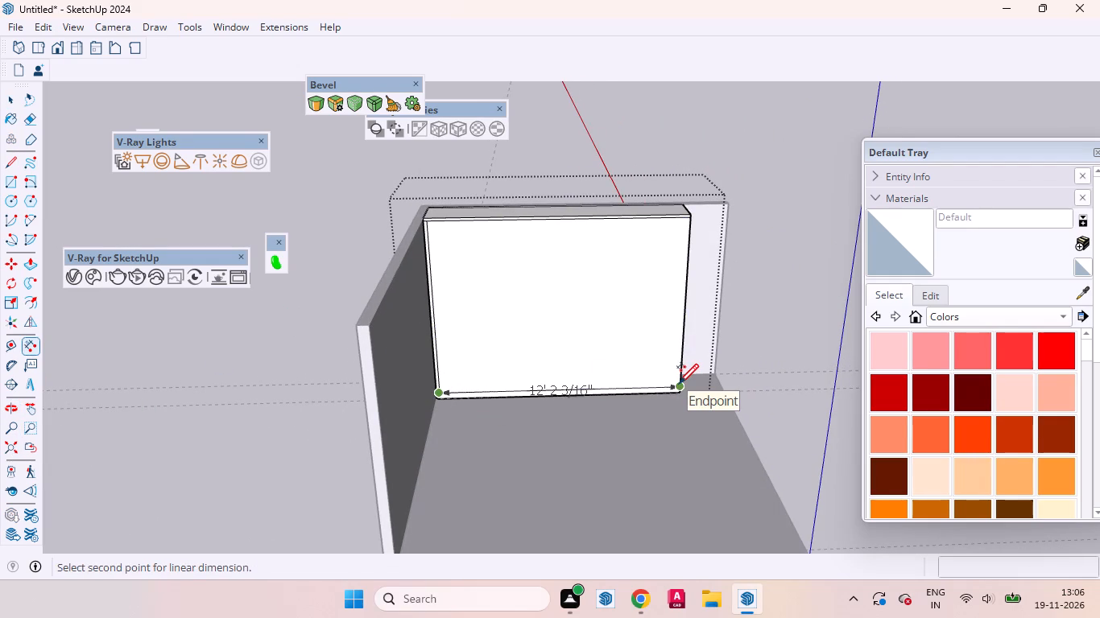
key("space")
scroll(490, 310, "up", 2)
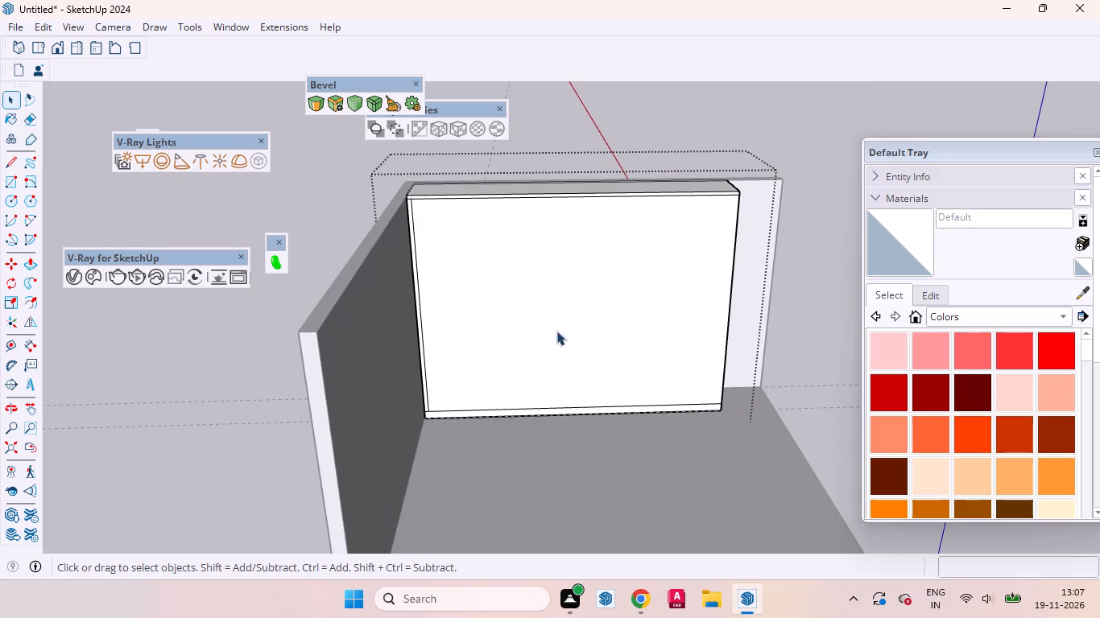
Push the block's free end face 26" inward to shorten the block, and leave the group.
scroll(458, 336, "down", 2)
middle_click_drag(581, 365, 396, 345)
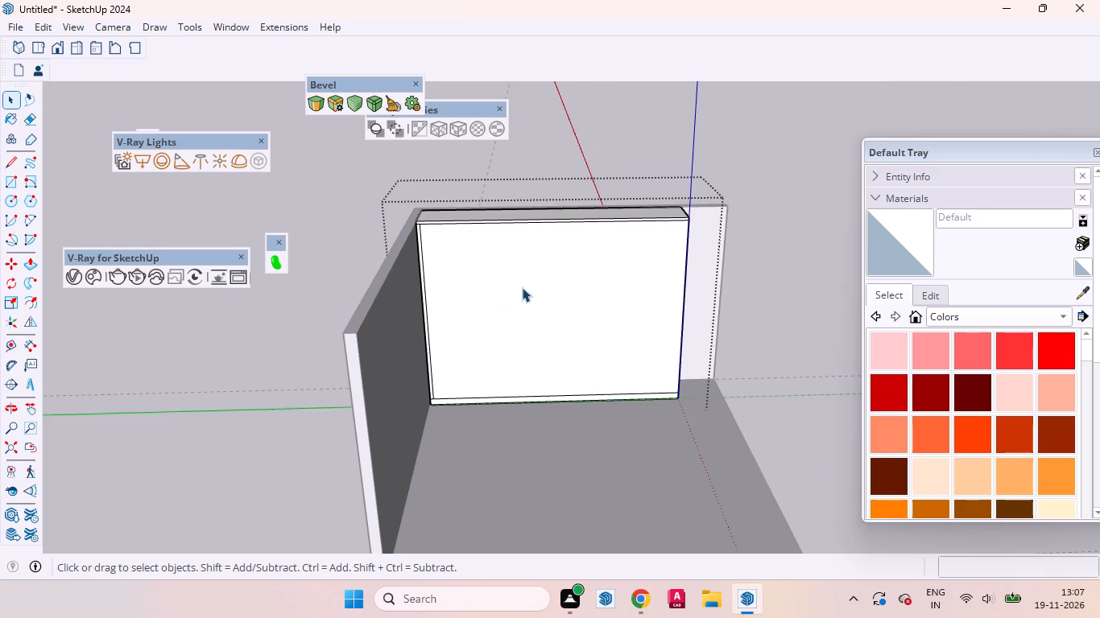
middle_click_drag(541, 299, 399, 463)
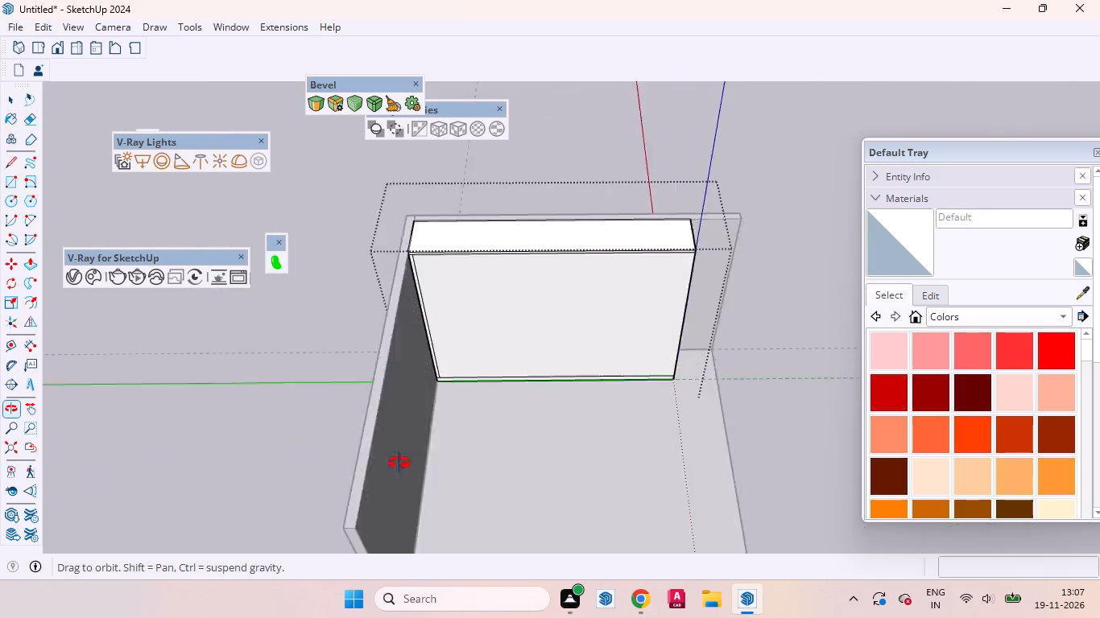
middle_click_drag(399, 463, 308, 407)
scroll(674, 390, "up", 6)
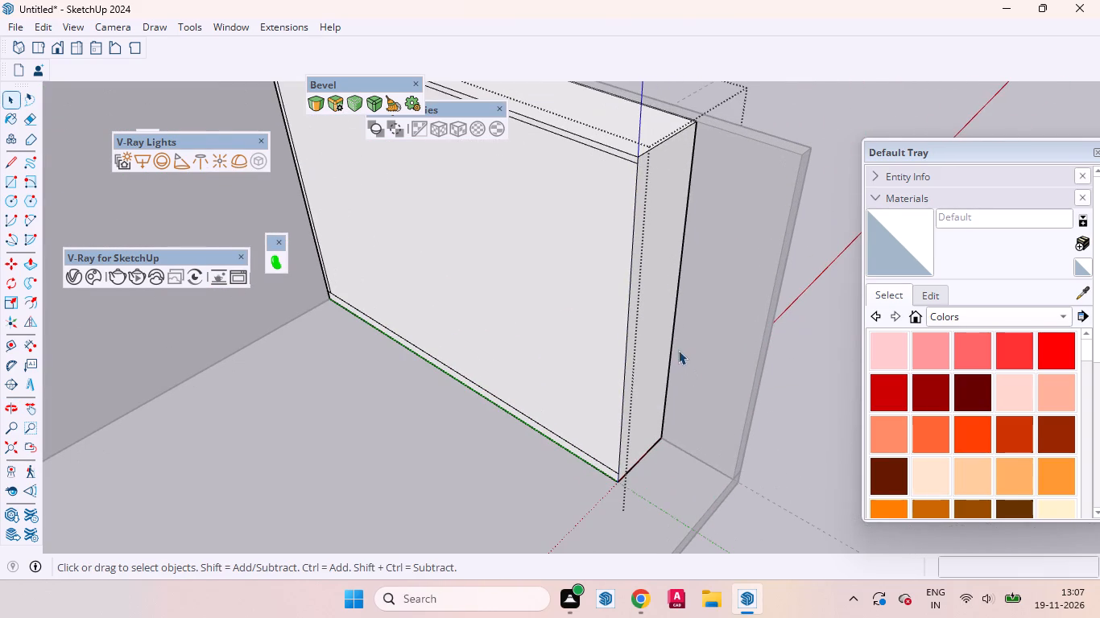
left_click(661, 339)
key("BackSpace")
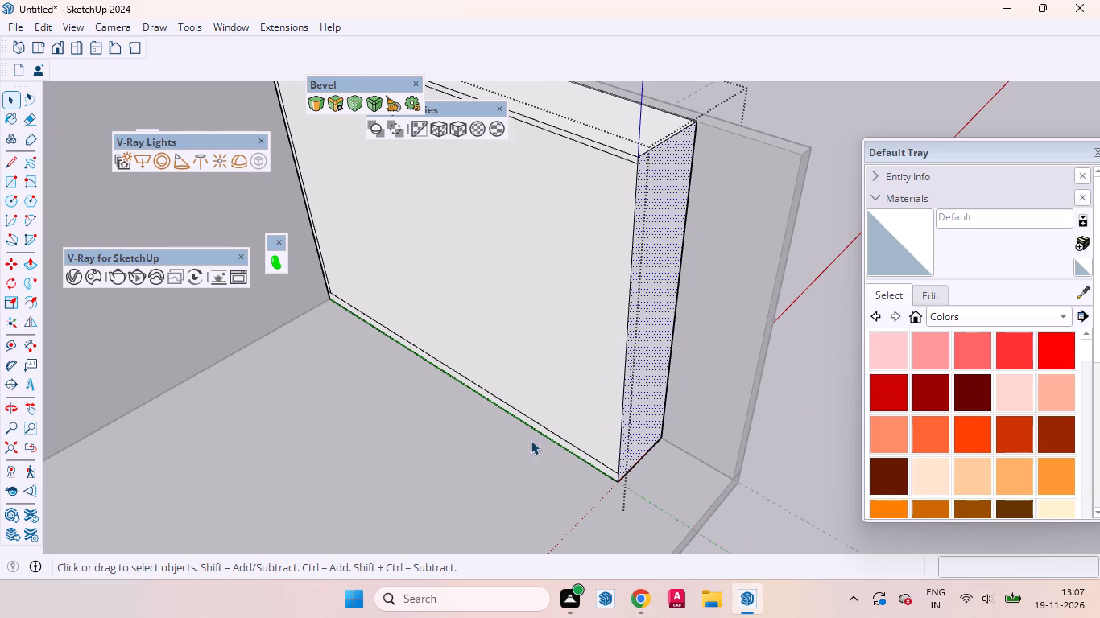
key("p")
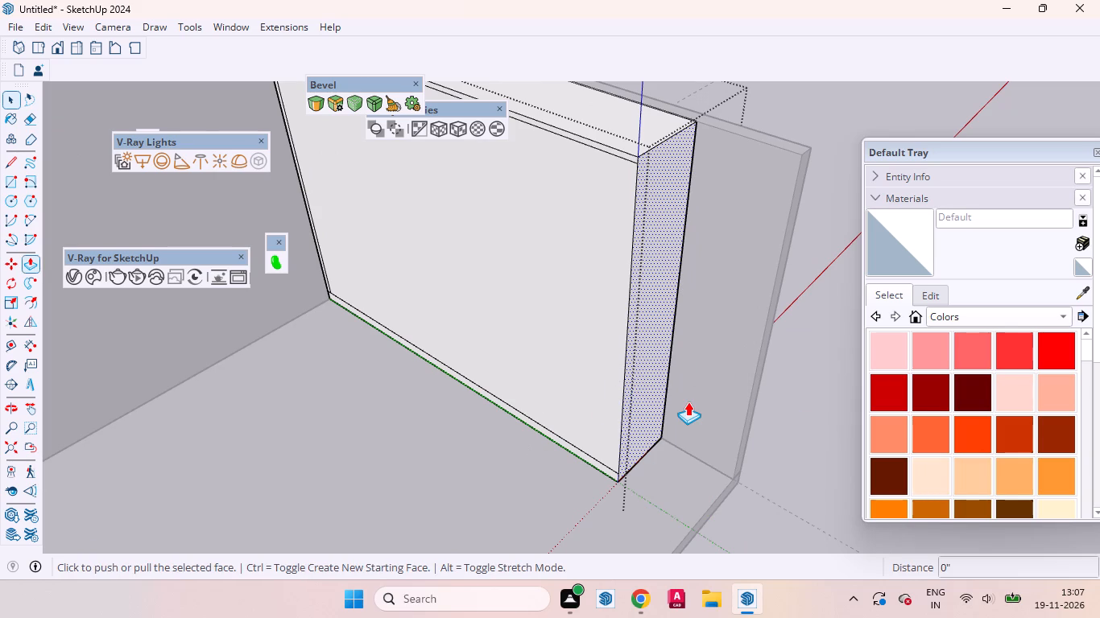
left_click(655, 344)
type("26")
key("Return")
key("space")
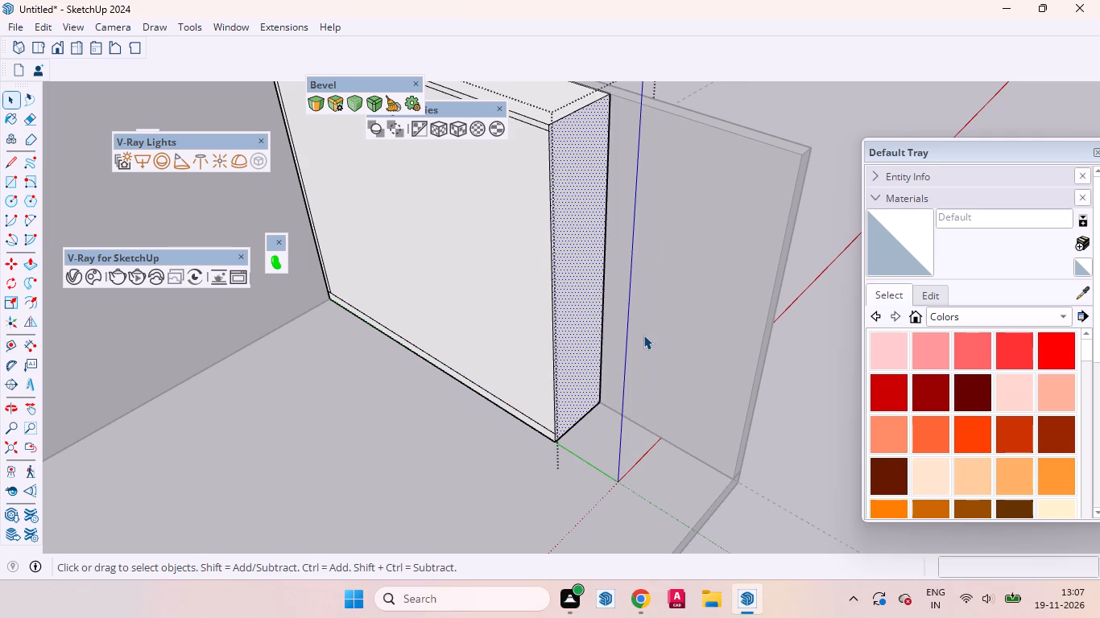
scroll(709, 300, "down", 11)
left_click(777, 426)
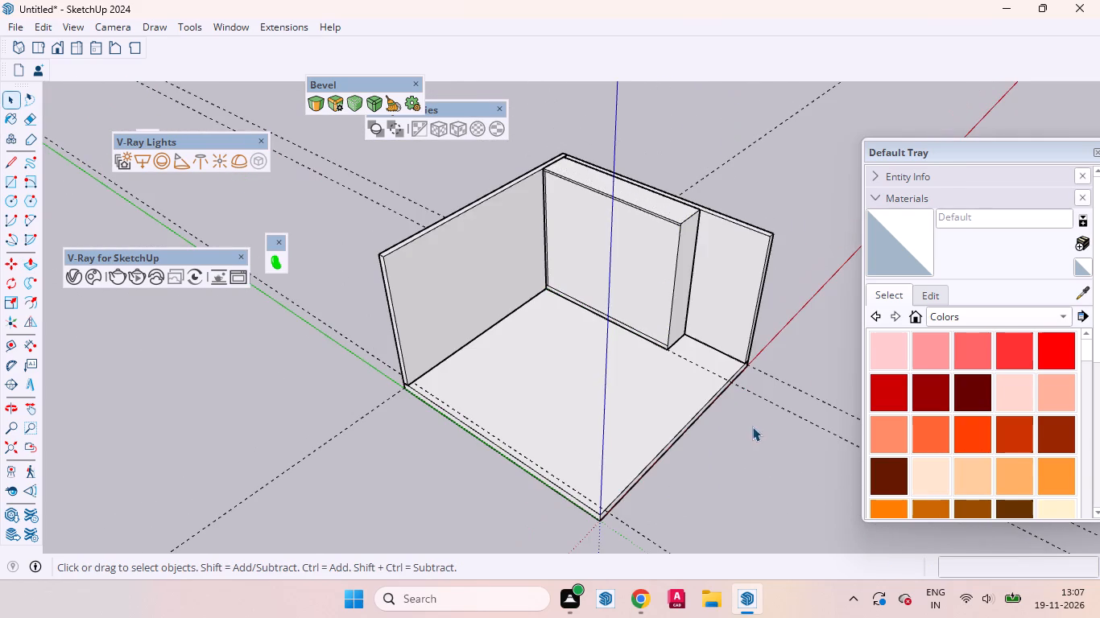
Check the shortened block's front width with the Dimension tool, from the inner wall corner to its free end.
middle_click_drag(674, 453, 853, 487)
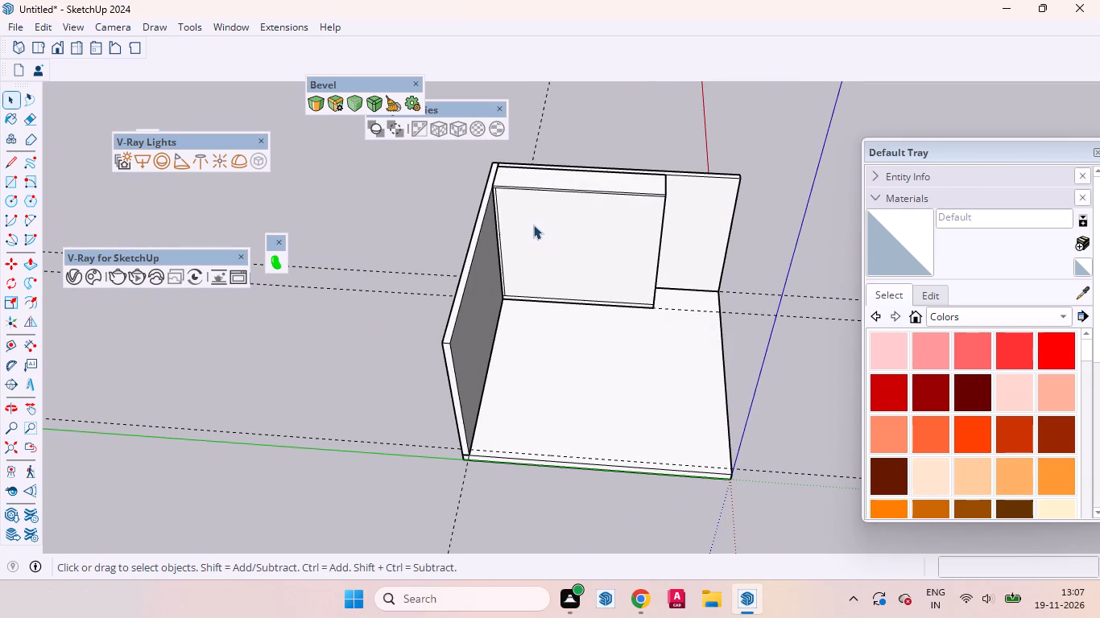
left_click(29, 351)
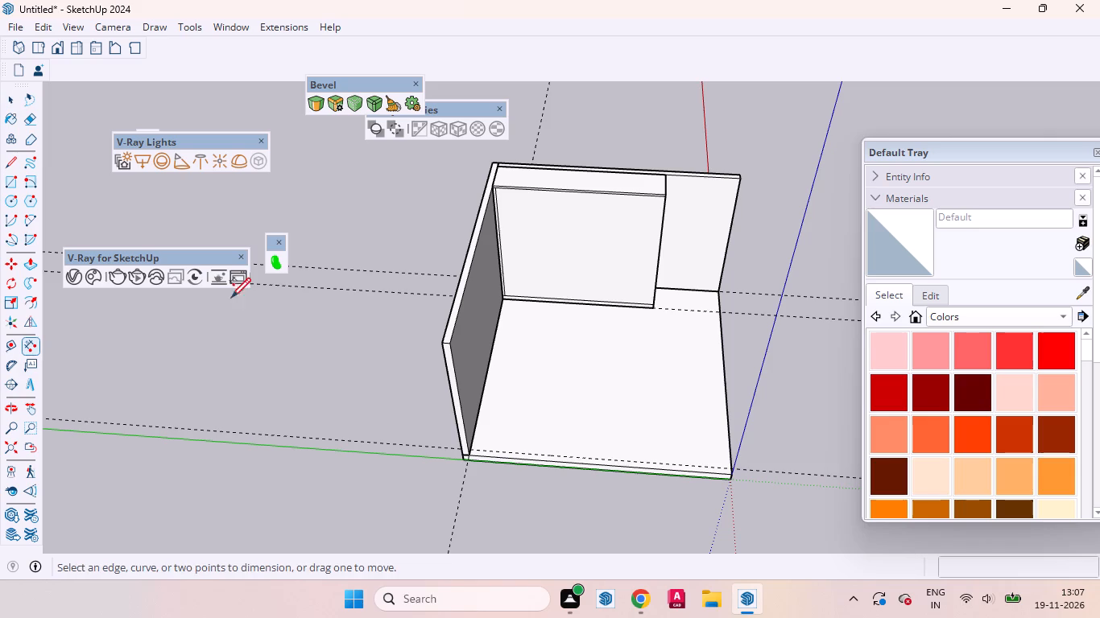
scroll(486, 200, "up", 10)
left_click(490, 185)
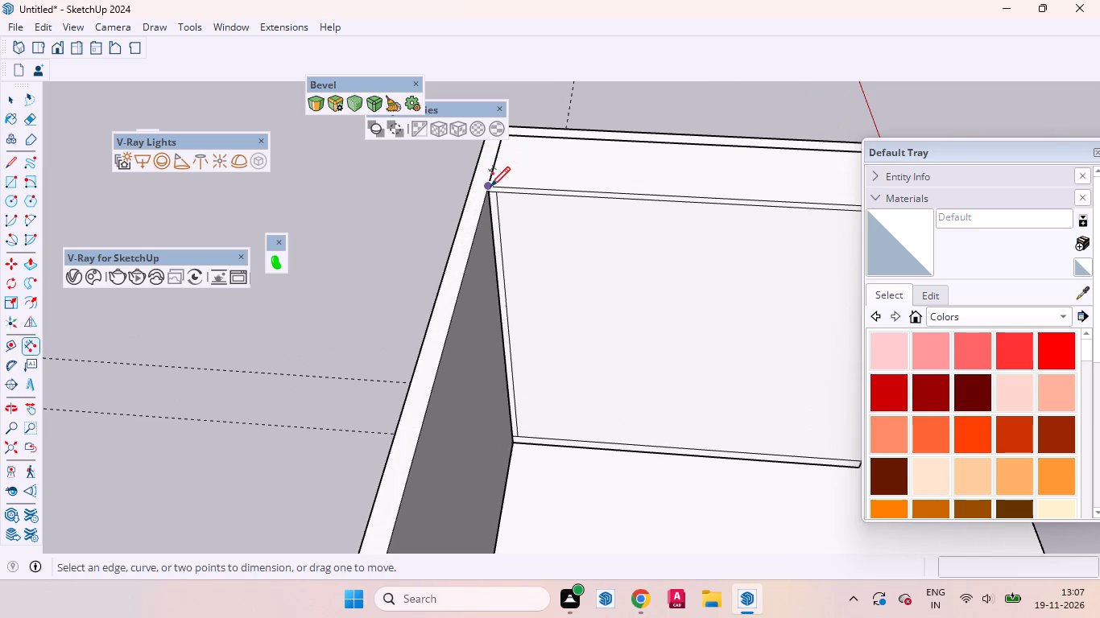
scroll(434, 232, "down", 10)
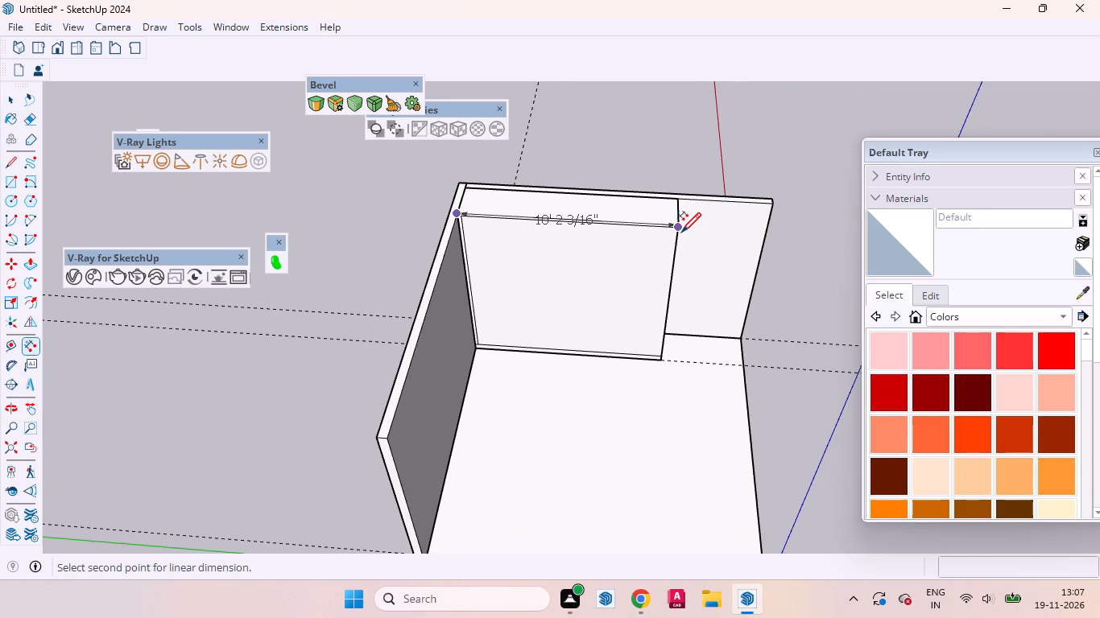
key("space")
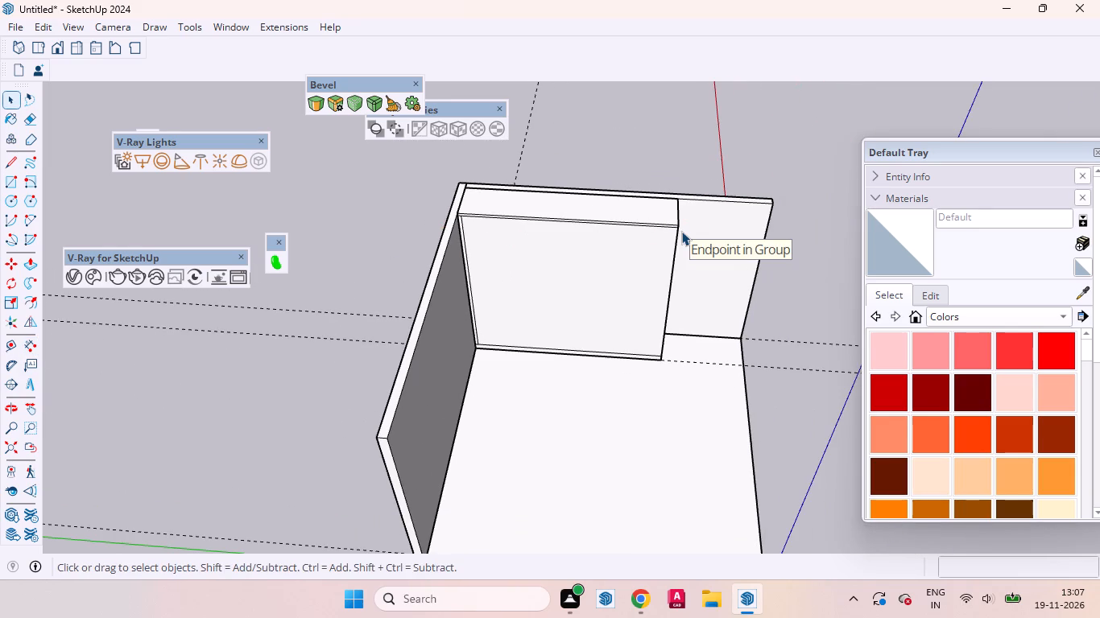
scroll(538, 301, "down", 2)
middle_click_drag(557, 345, 507, 320)
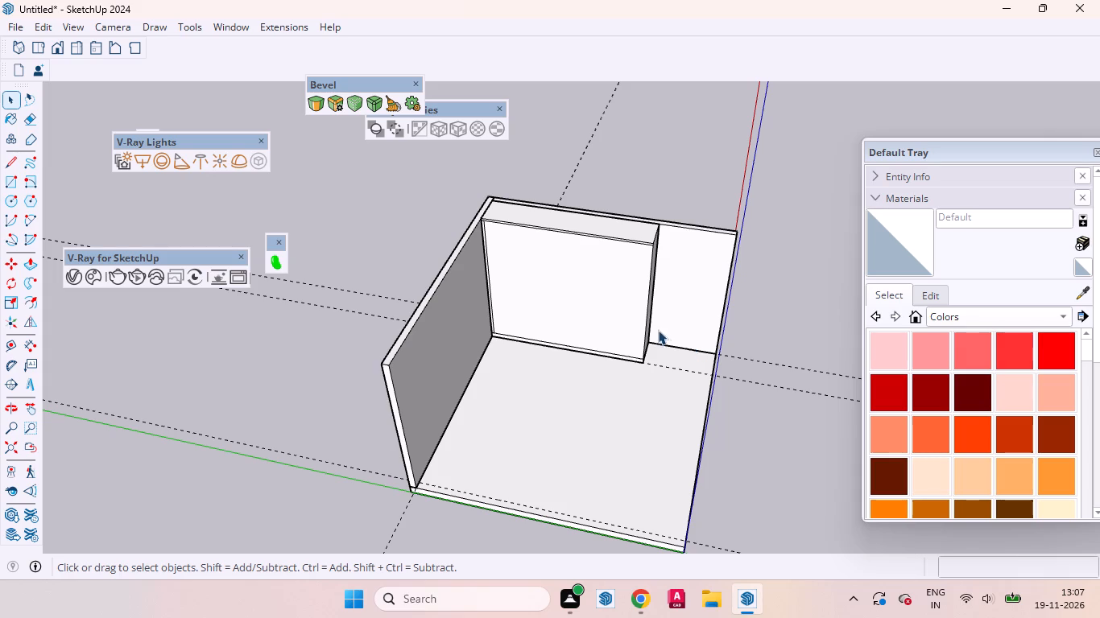
scroll(614, 332, "down", 3)
Undo the shortening of the block, the 2" vertical line copy and the 40mm top strip line.
key("ctrl+z")
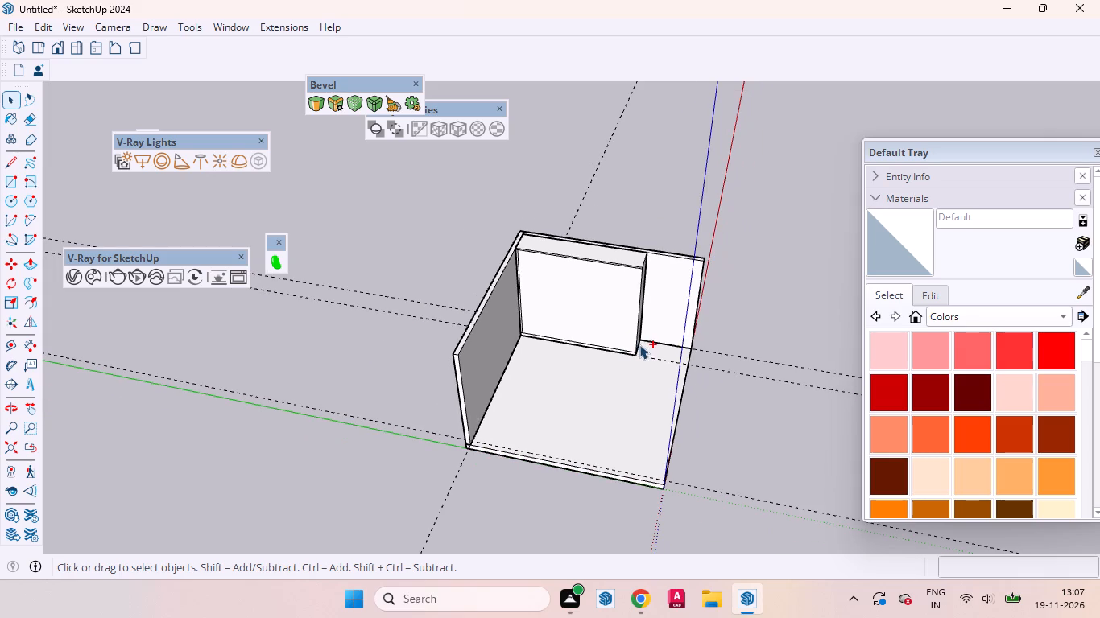
key("ctrl+z")
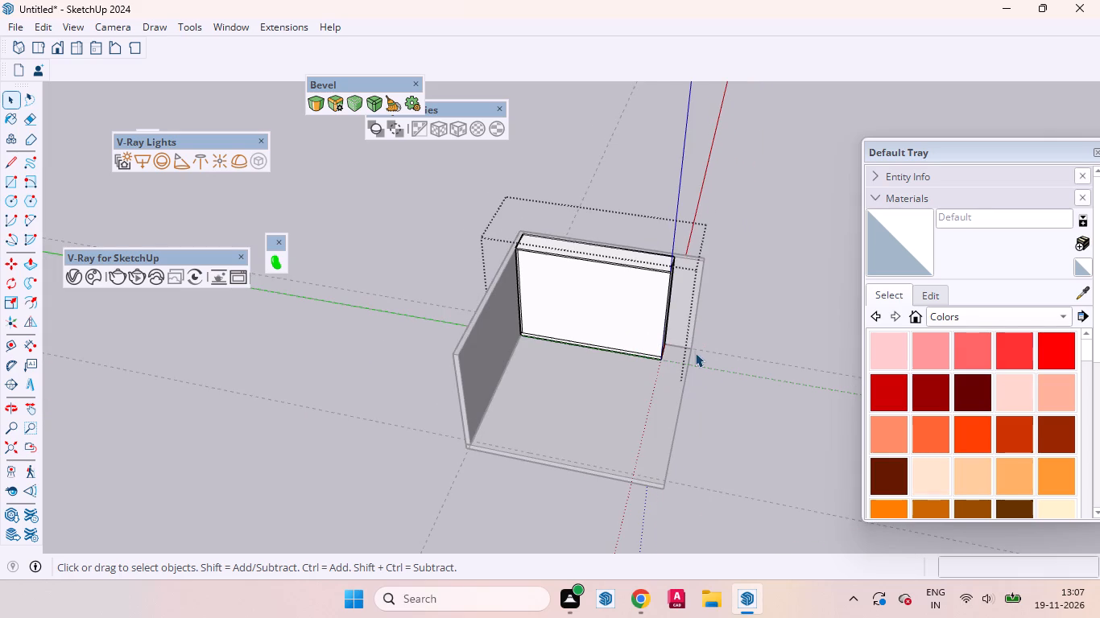
key("ctrl+z")
key("ctrl+z")
key("ctrl+z")
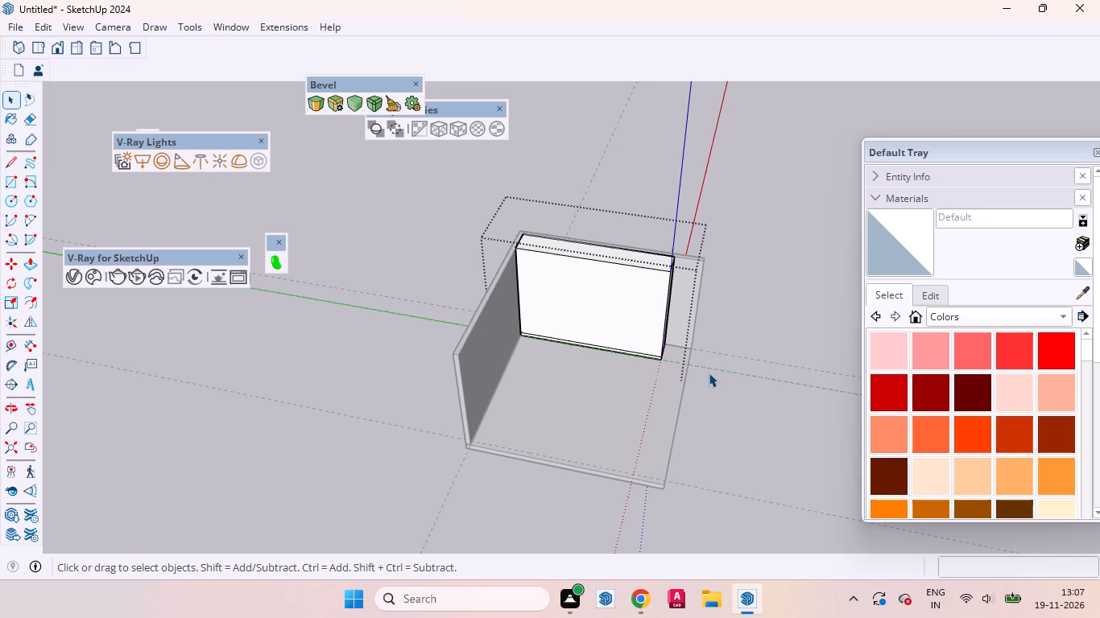
Push the skirting strip at the bottom of the block's front face 2" inward.
scroll(610, 355, "up", 3)
scroll(666, 330, "down", 1)
middle_click_drag(651, 358, 636, 354)
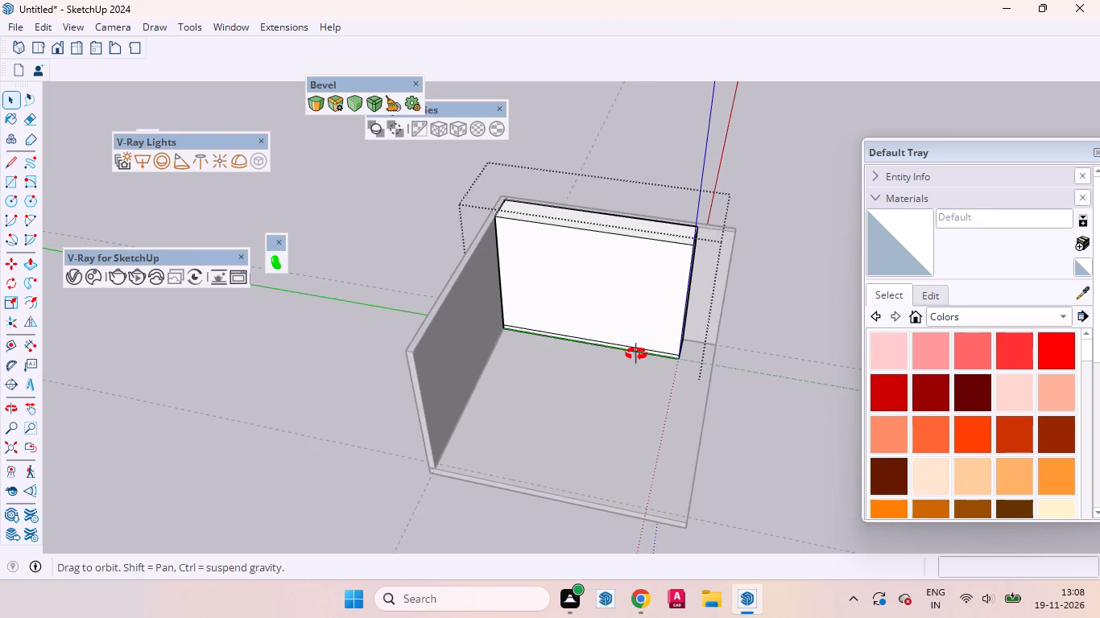
middle_click_drag(636, 354, 563, 278)
left_click(606, 298)
scroll(656, 373, "up", 9)
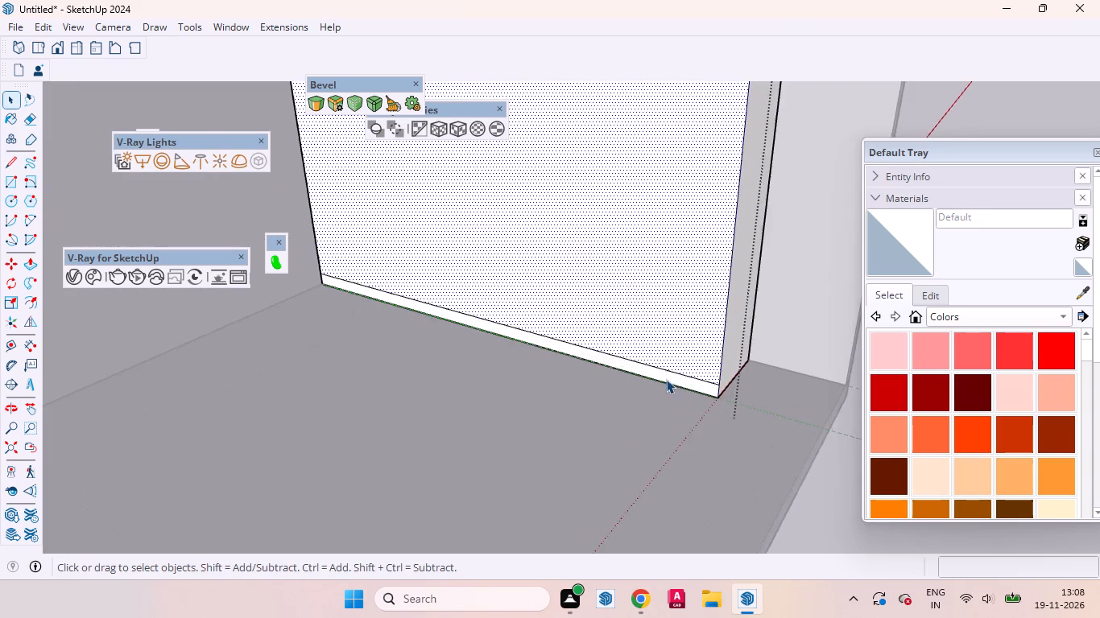
scroll(666, 379, "up", 4)
left_click(673, 383)
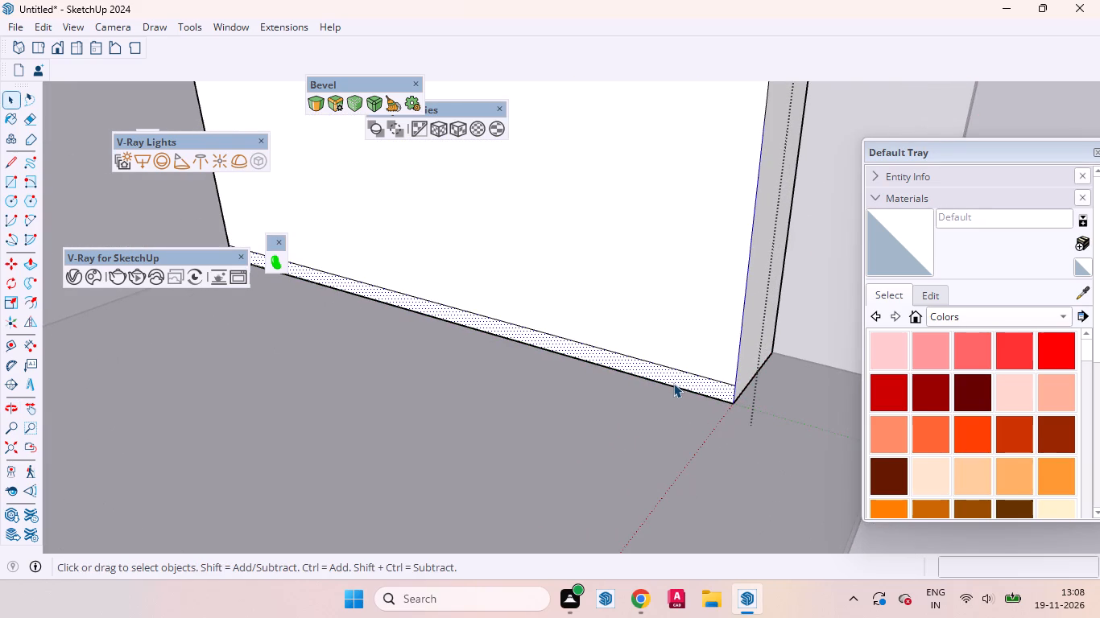
key("p")
left_click(673, 383)
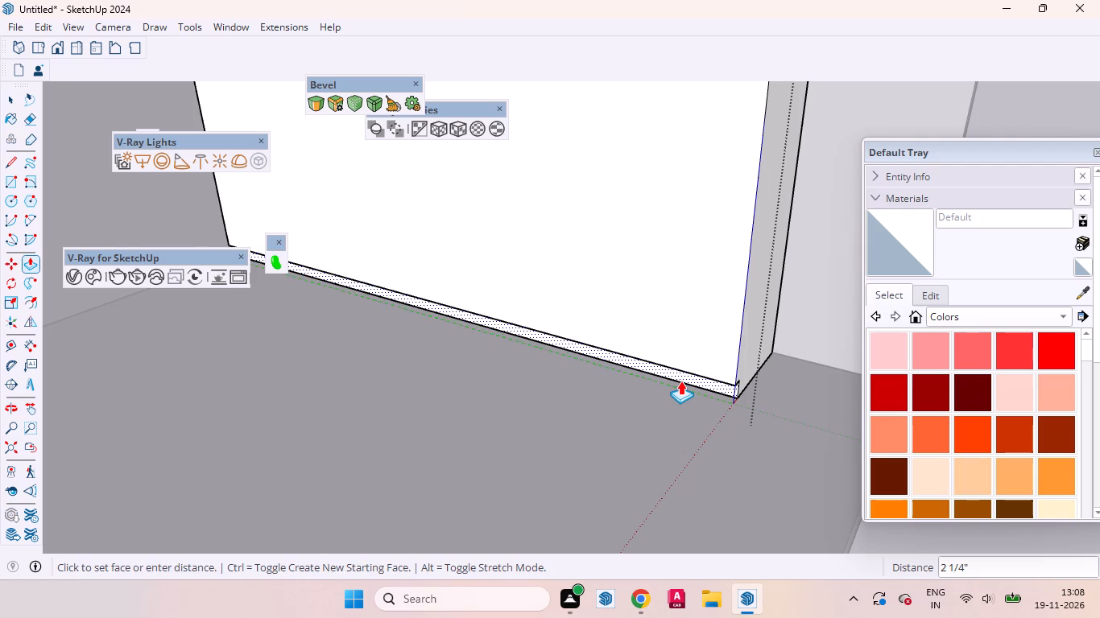
key("2")
key("Return")
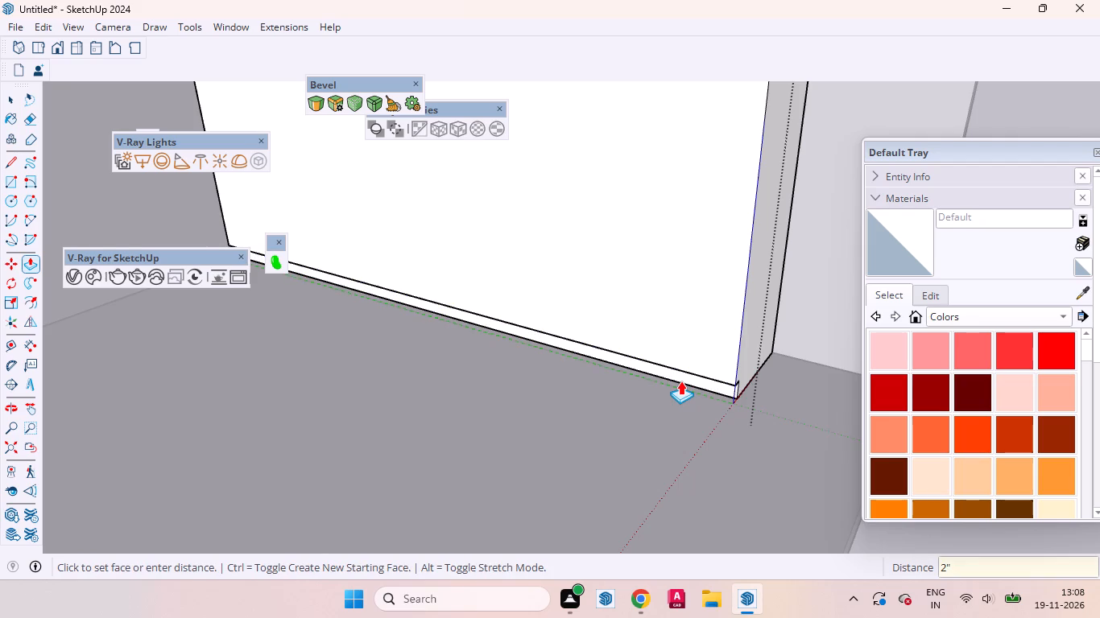
key("space")
Place a horizontal guide on the front panel 18" above its bottom edge with the Tape Measure tool.
scroll(759, 455, "down", 12)
middle_click_drag(636, 396, 636, 392)
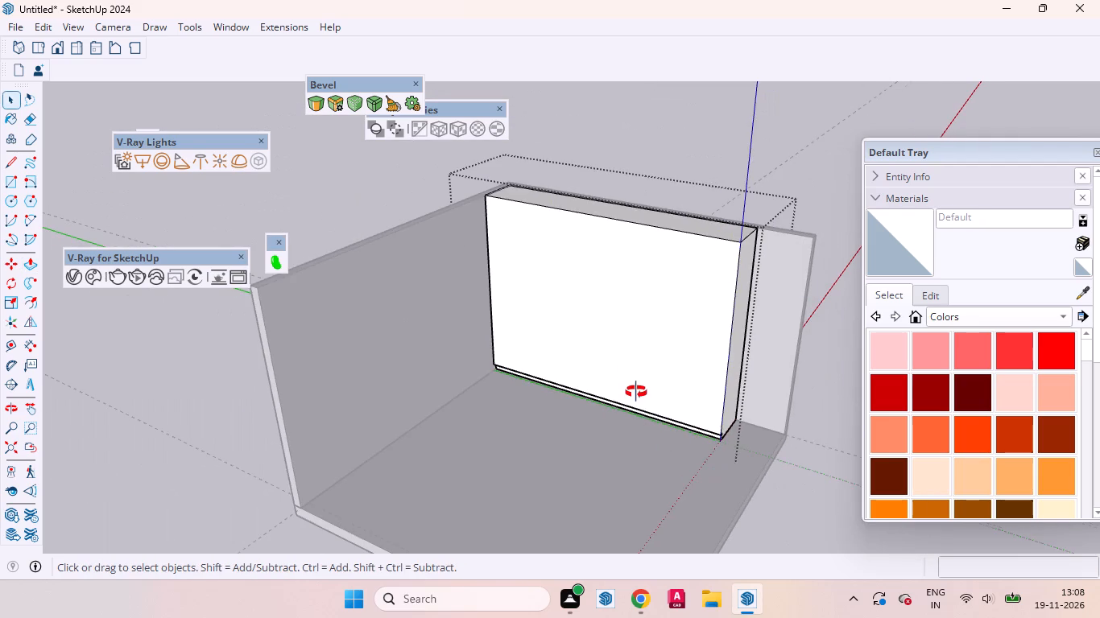
middle_click_drag(636, 392, 619, 323)
scroll(548, 340, "up", 5)
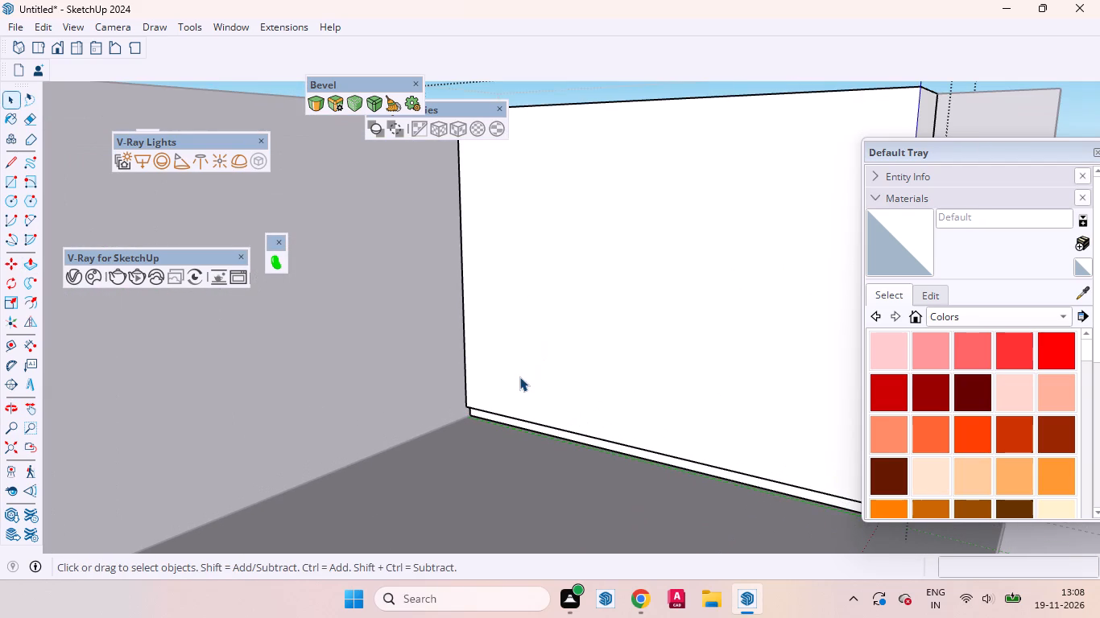
key("t")
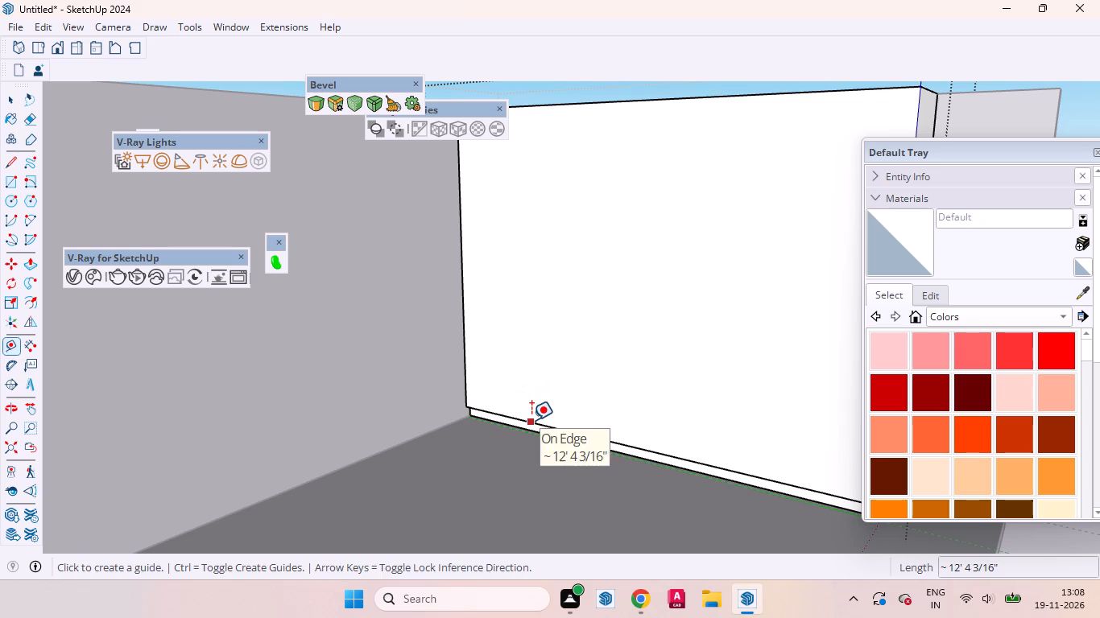
left_click(531, 420)
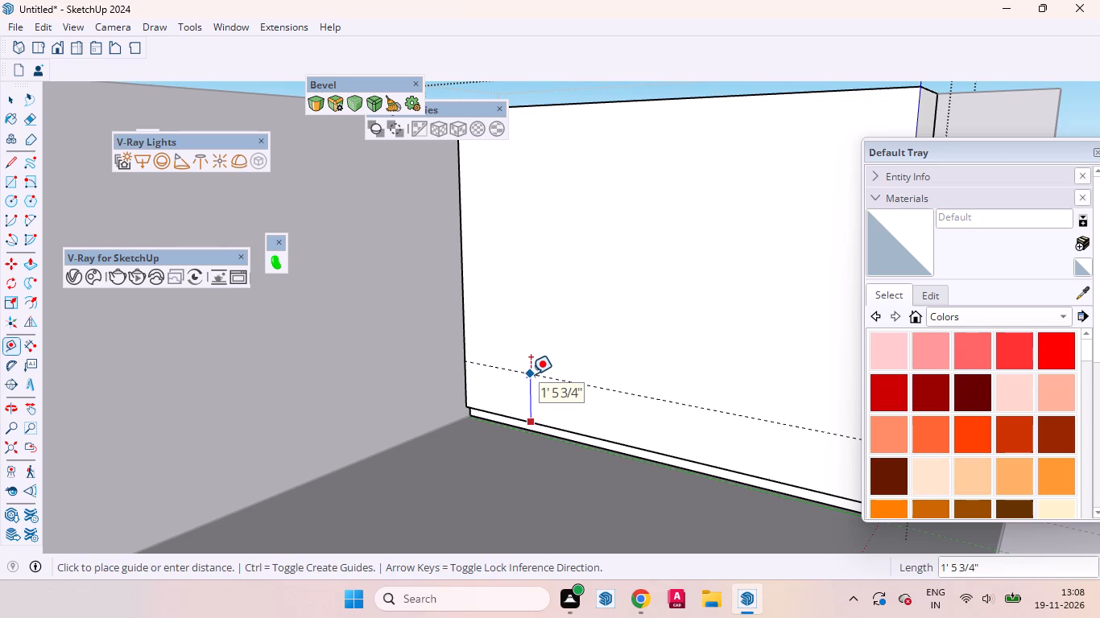
type("18")
key("Return")
key("space")
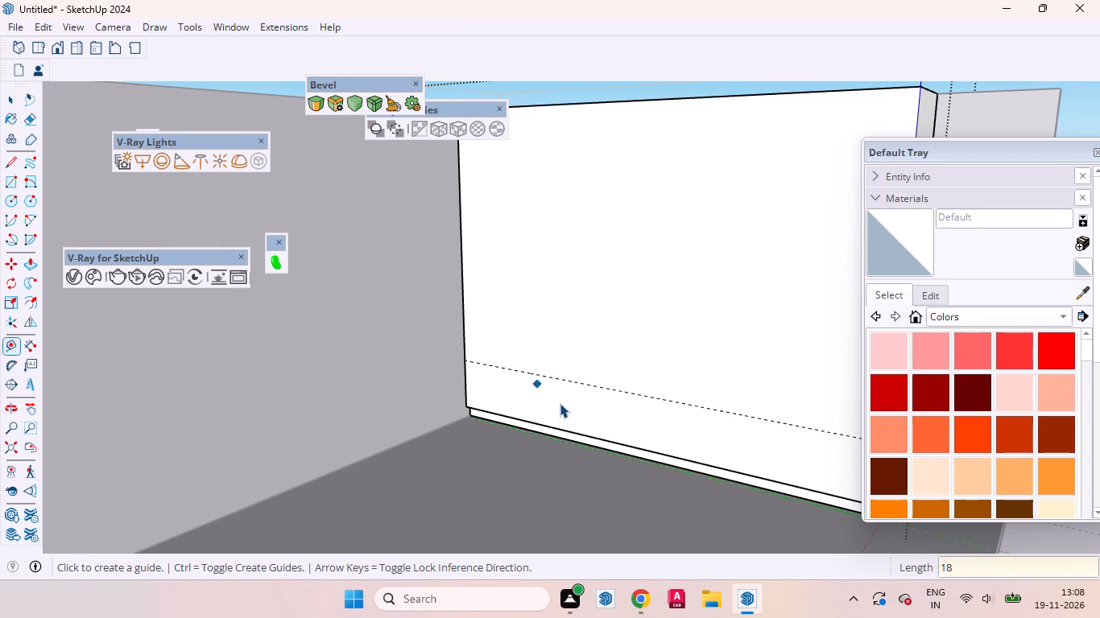
Place a vertical guide on the front panel 17" from its edge at the inner wall corner.
scroll(579, 416, "down", 2)
middle_click_drag(578, 414, 573, 406)
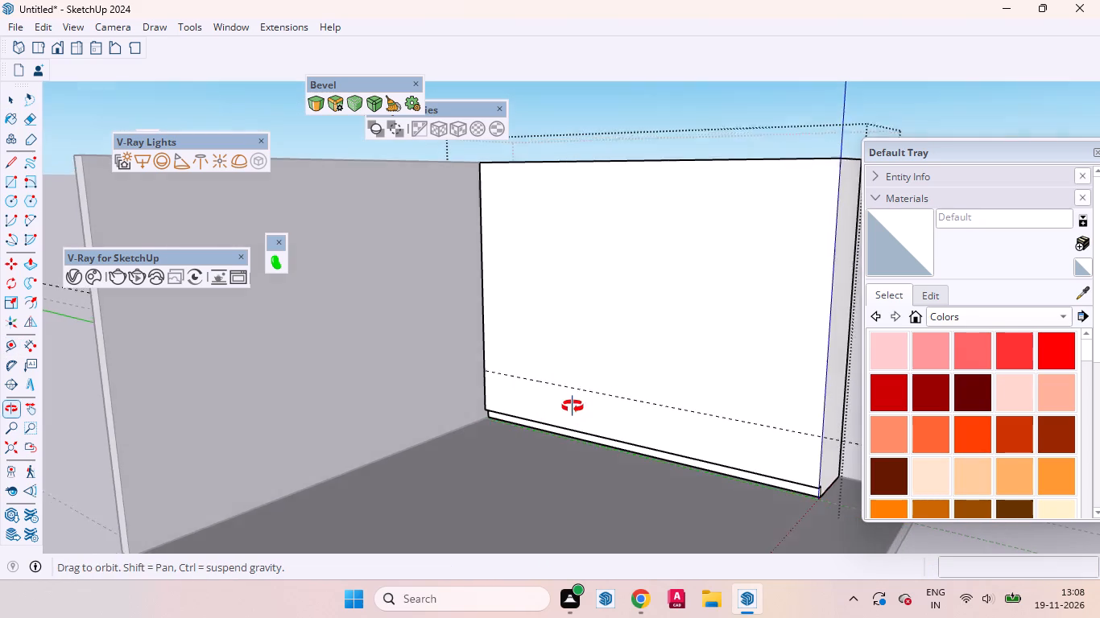
middle_click_drag(573, 406, 709, 473)
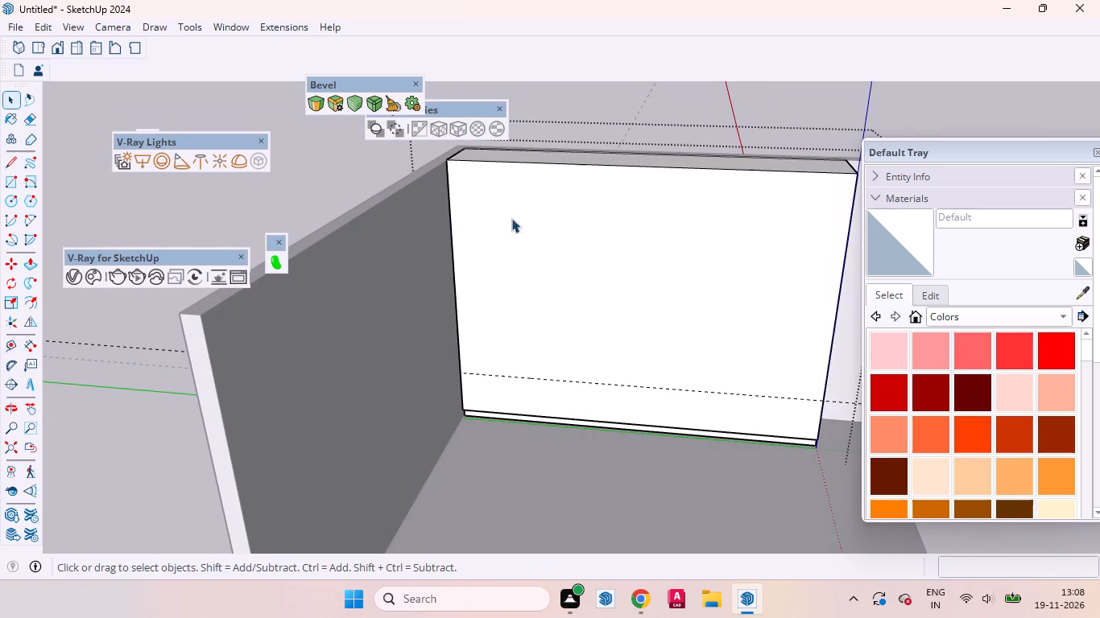
scroll(465, 166, "up", 3)
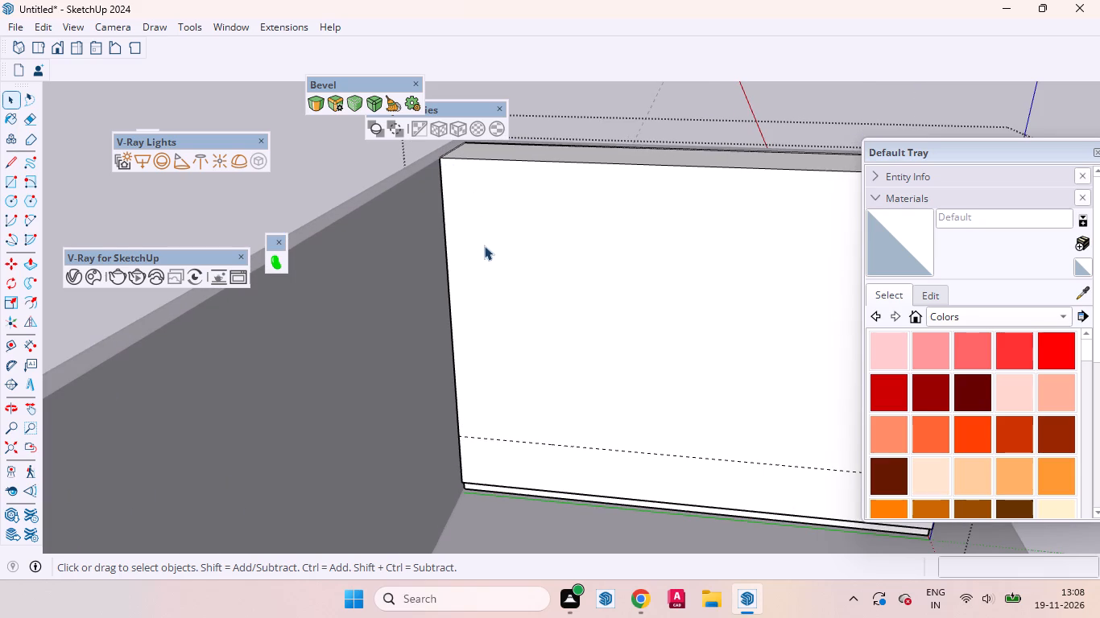
left_click(484, 245)
key("t")
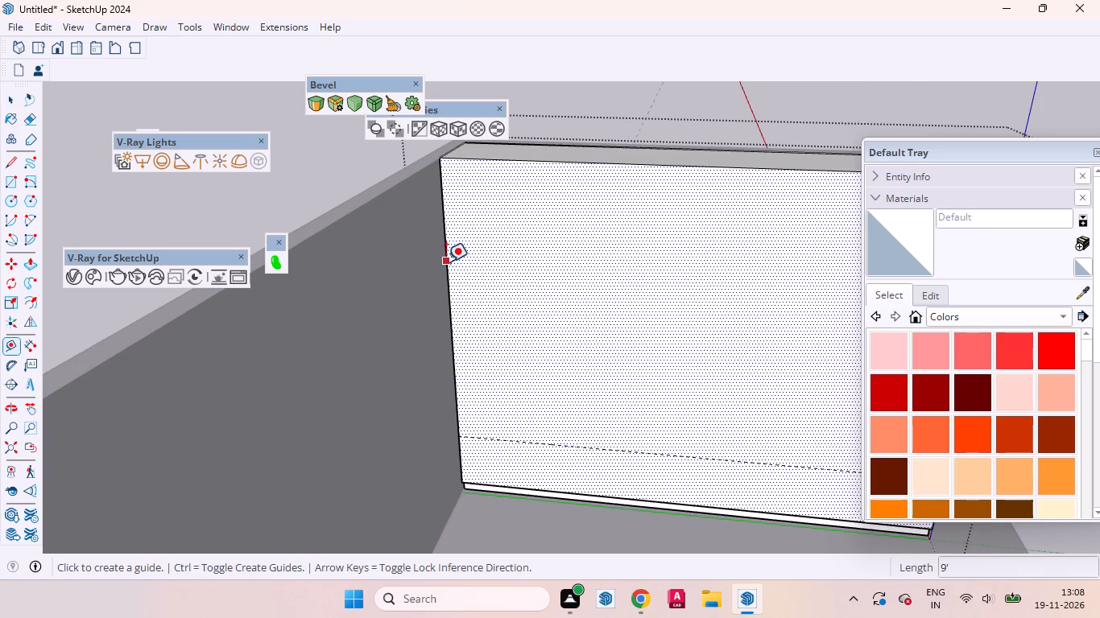
left_click(446, 262)
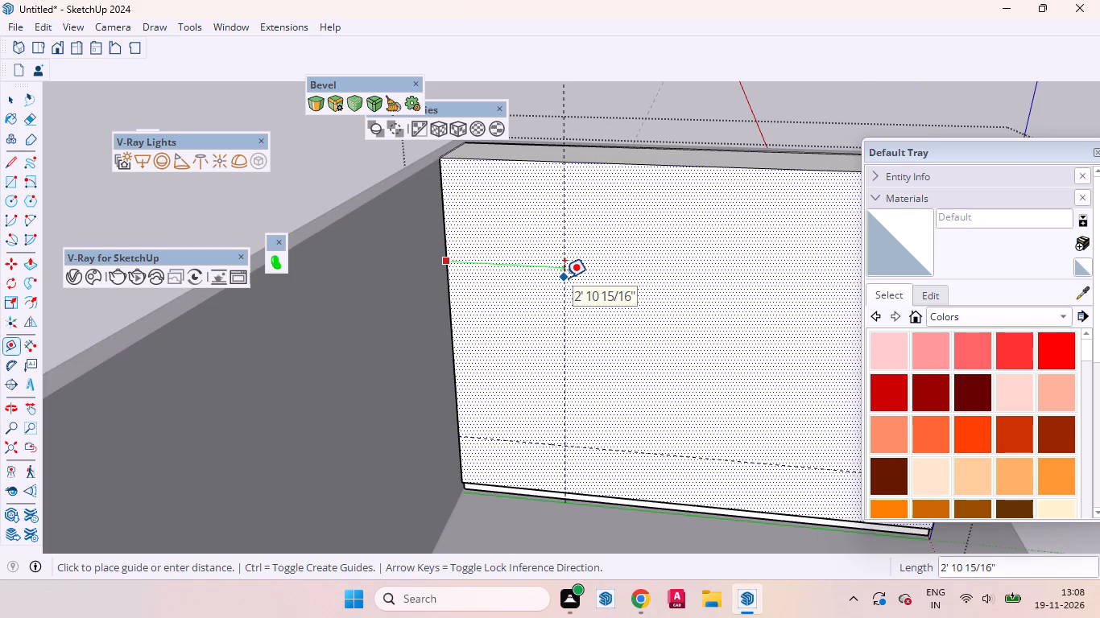
type("17")
key("Return")
key("space")
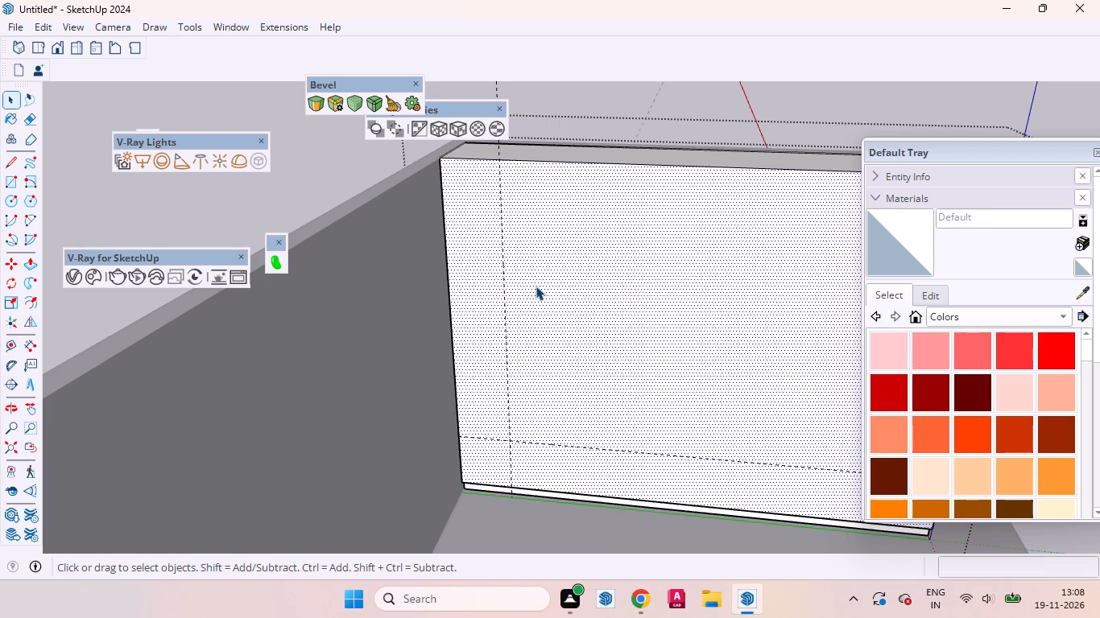
scroll(560, 245, "down", 3)
middle_click_drag(660, 334, 411, 265)
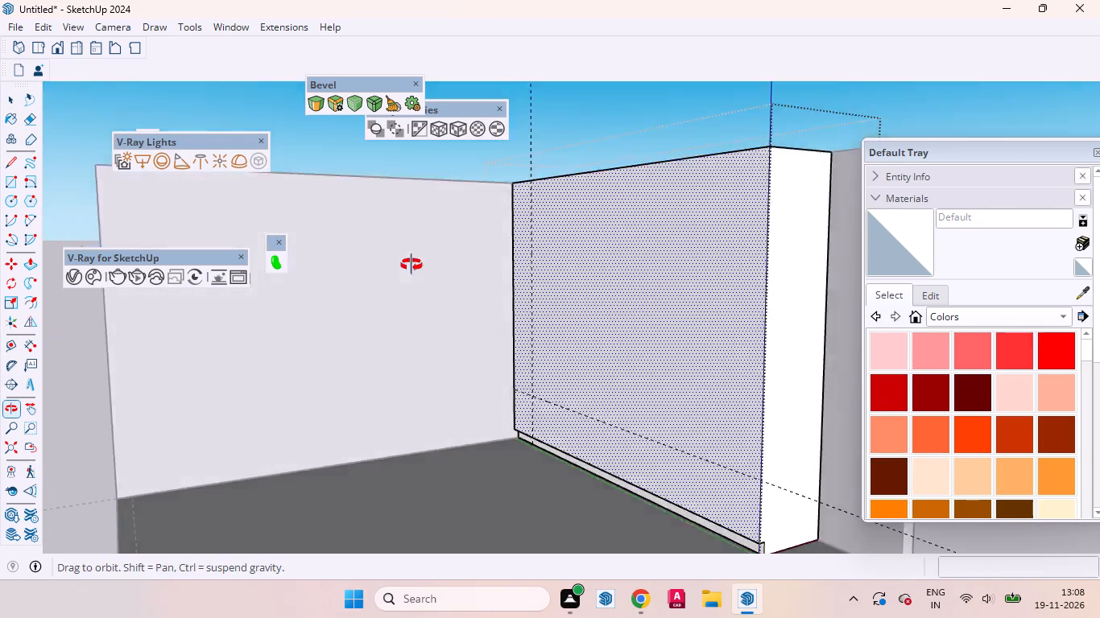
Undo the 17" vertical guide and place one 500 mm from the front panel's edge at the inner wall corner.
middle_click_drag(411, 265, 578, 290)
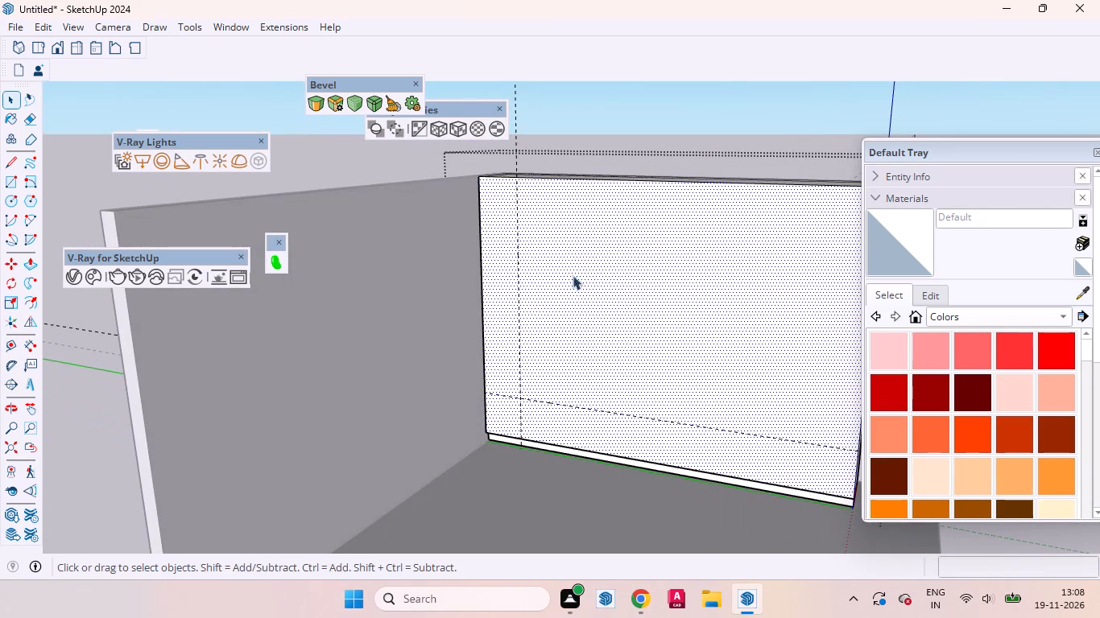
scroll(608, 249, "down", 1)
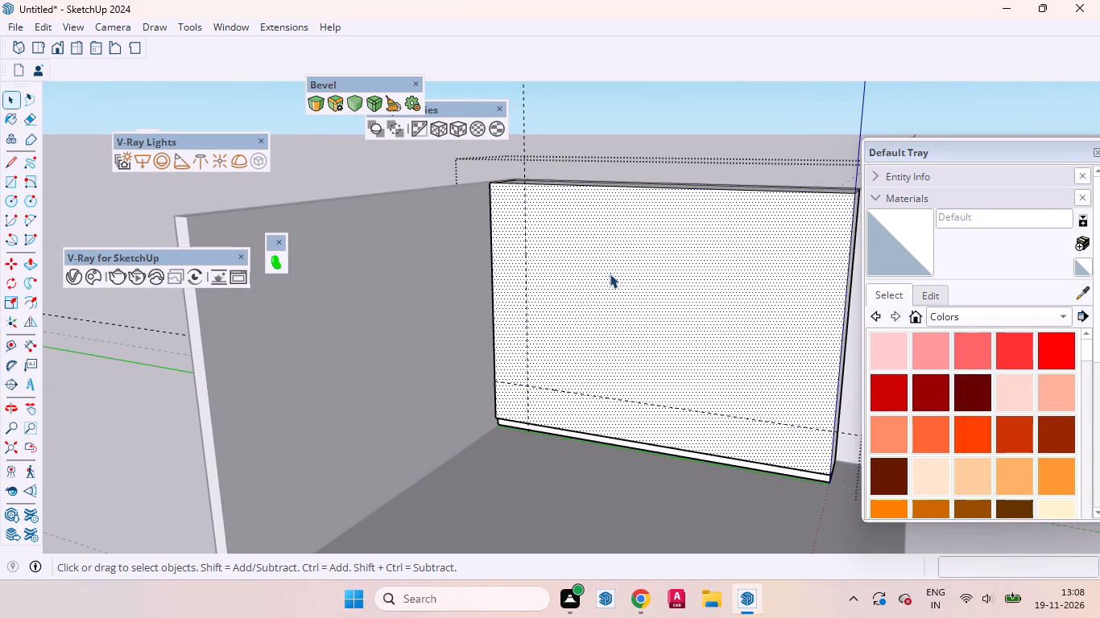
key("ctrl+z")
key("t")
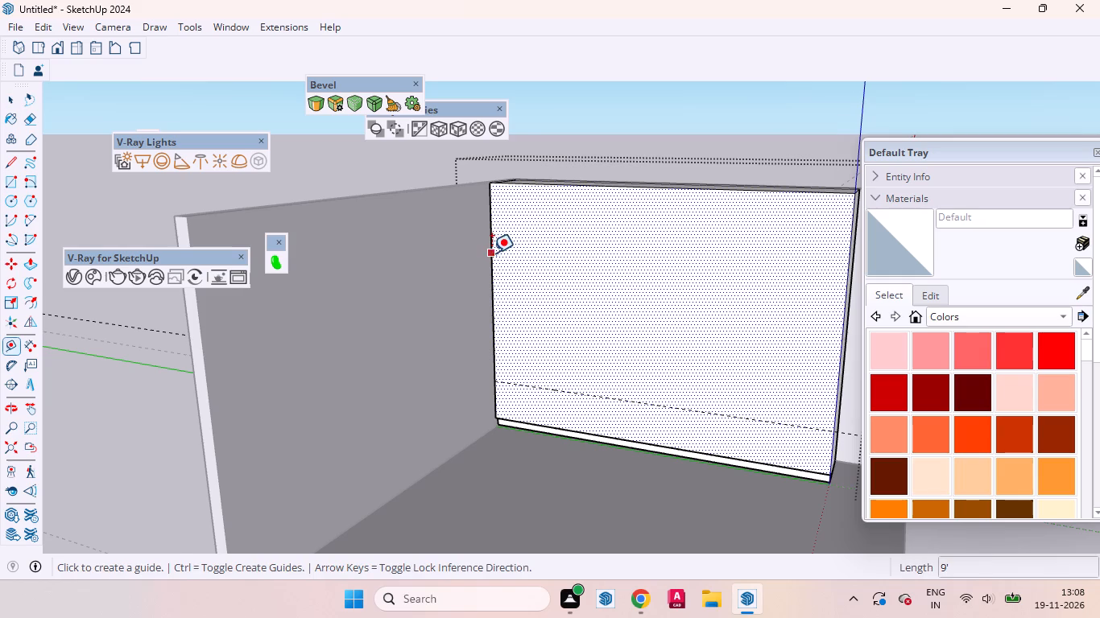
left_click(492, 253)
key("5")
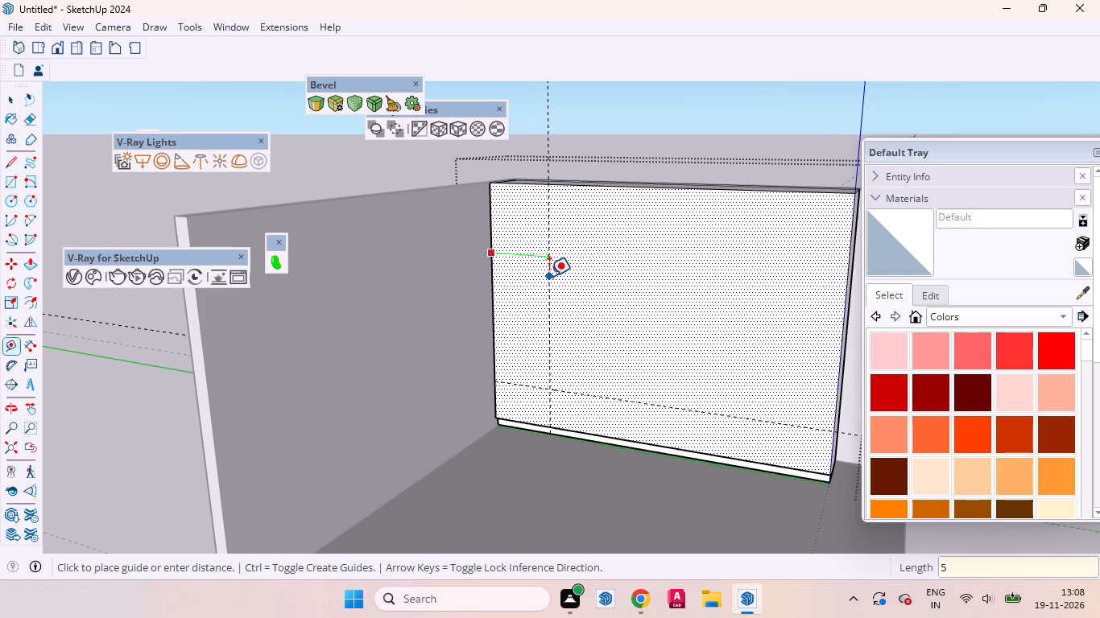
type("0mm")
key("BackSpace")
key("BackSpace")
key("0")
type("mm")
key("Return")
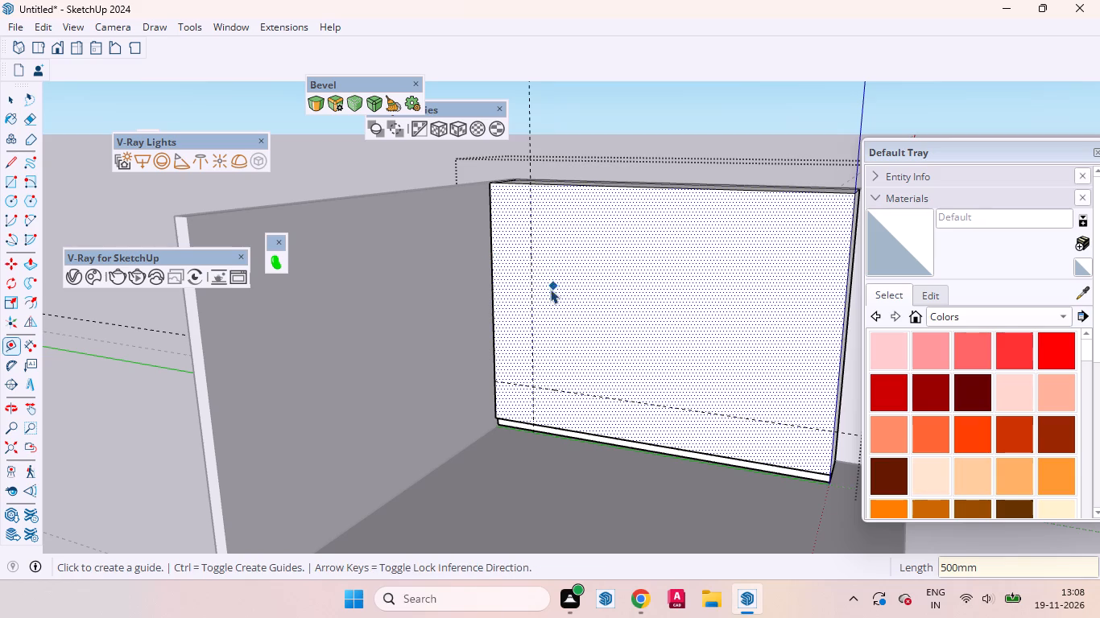
key("space")
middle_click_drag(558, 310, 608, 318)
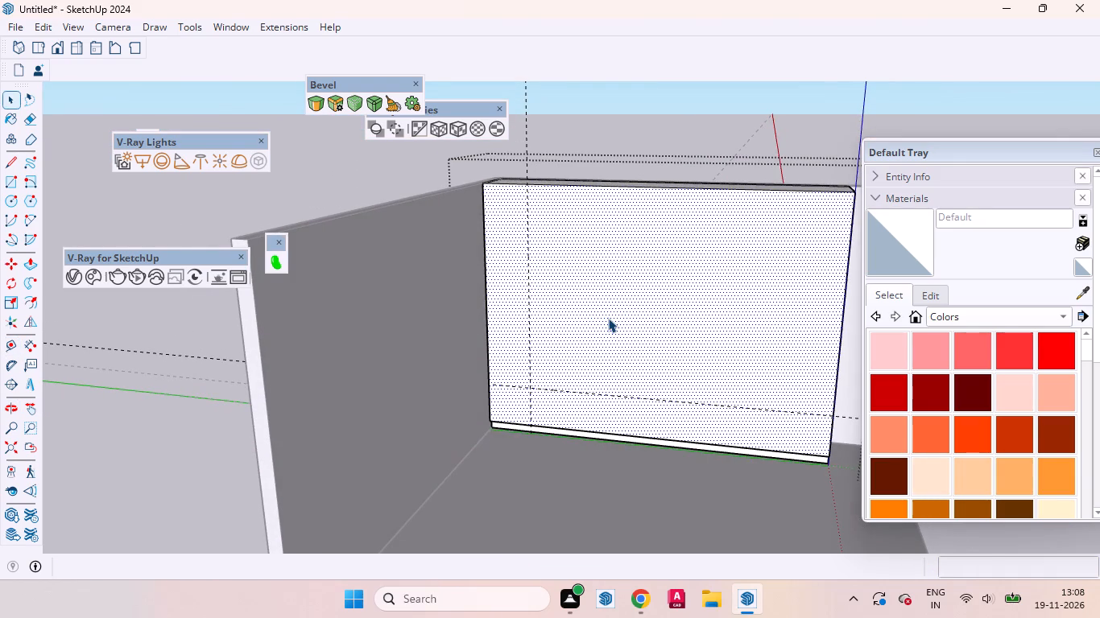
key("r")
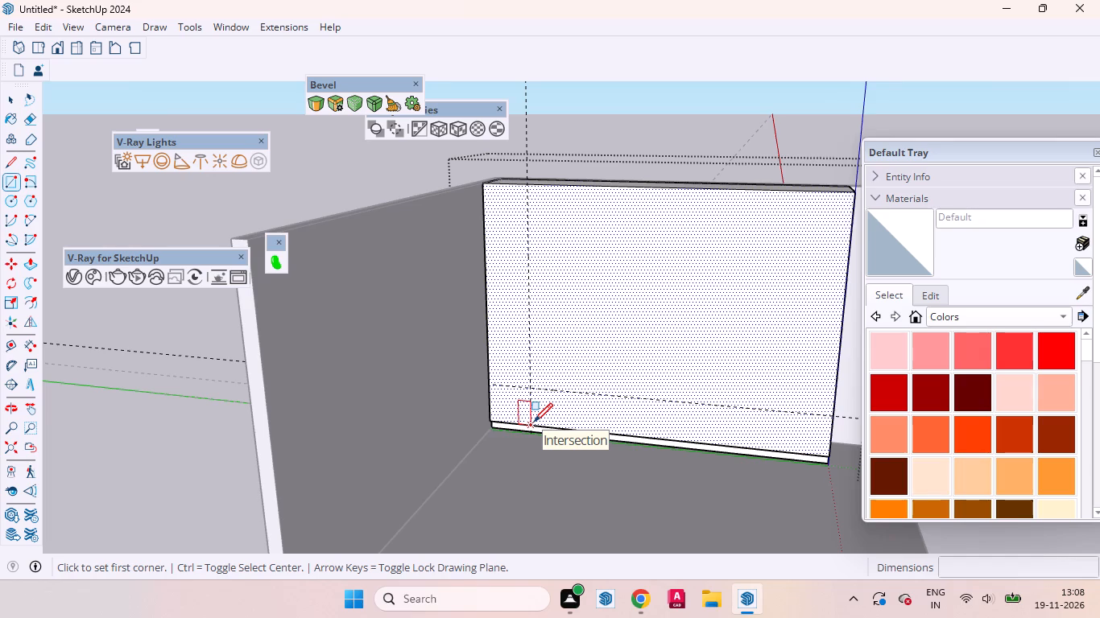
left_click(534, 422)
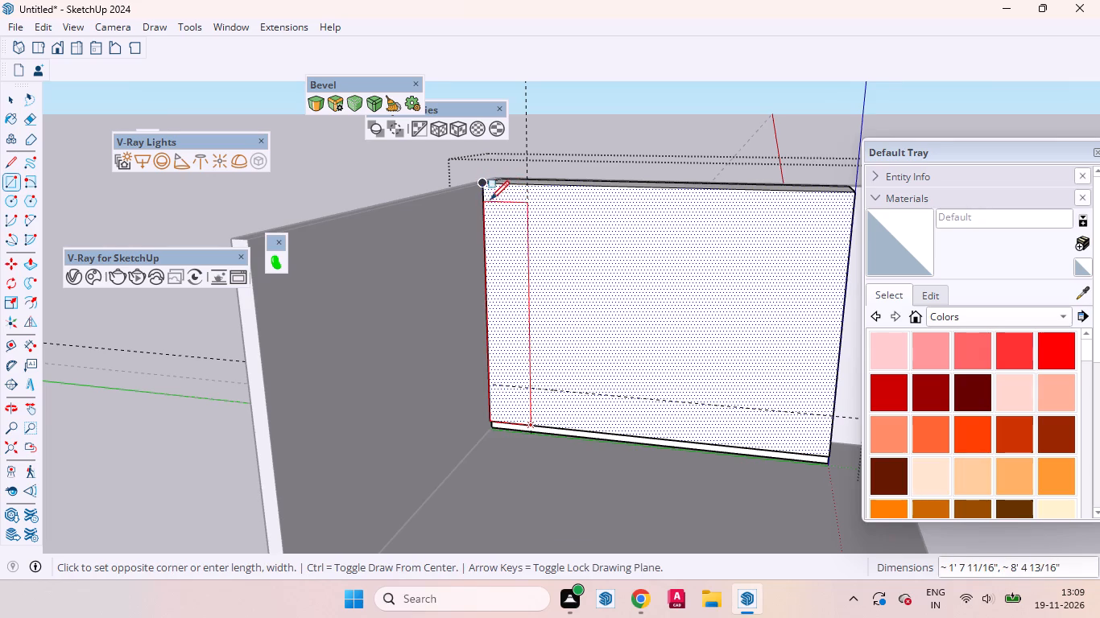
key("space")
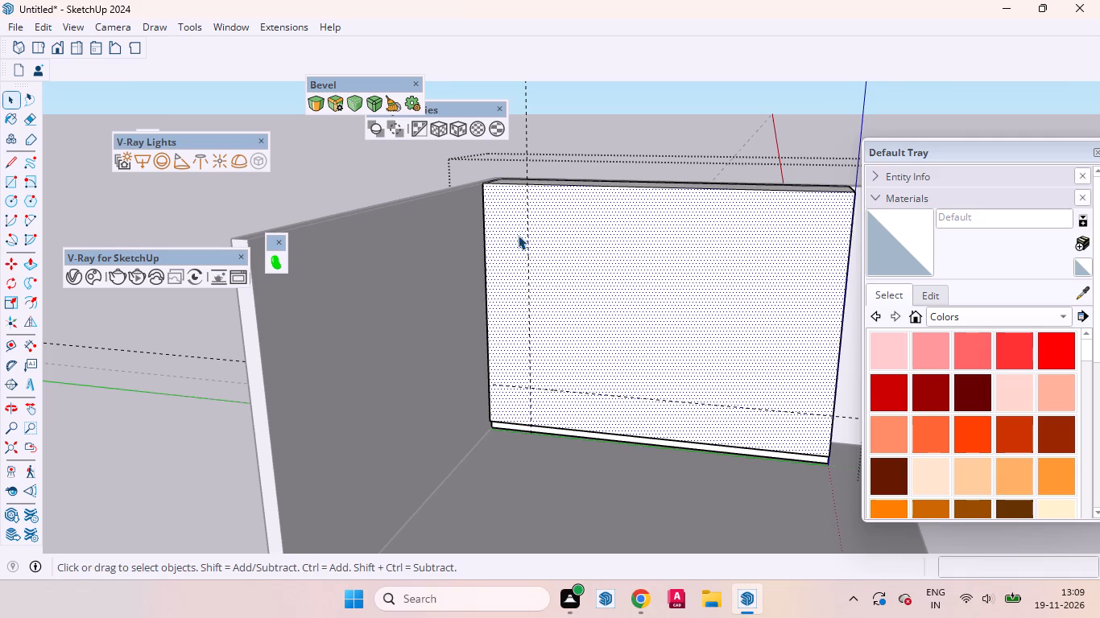
Place a horizontal guide on the front panel 6 mm below its top edge with the Tape Measure tool.
key("t")
left_click(591, 187)
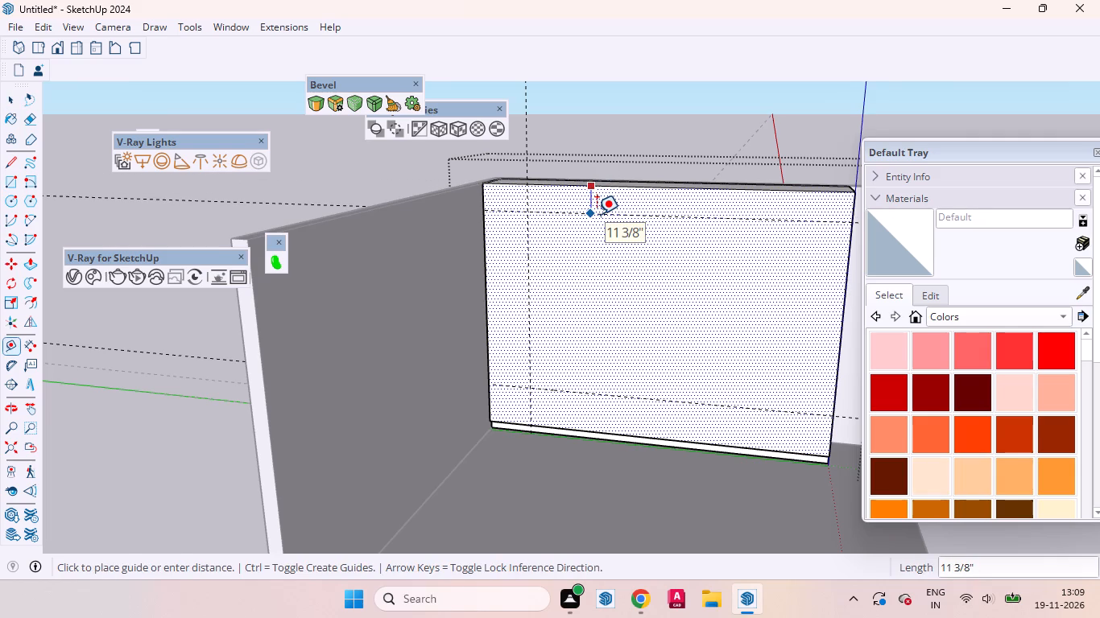
type("6mm")
key("Return")
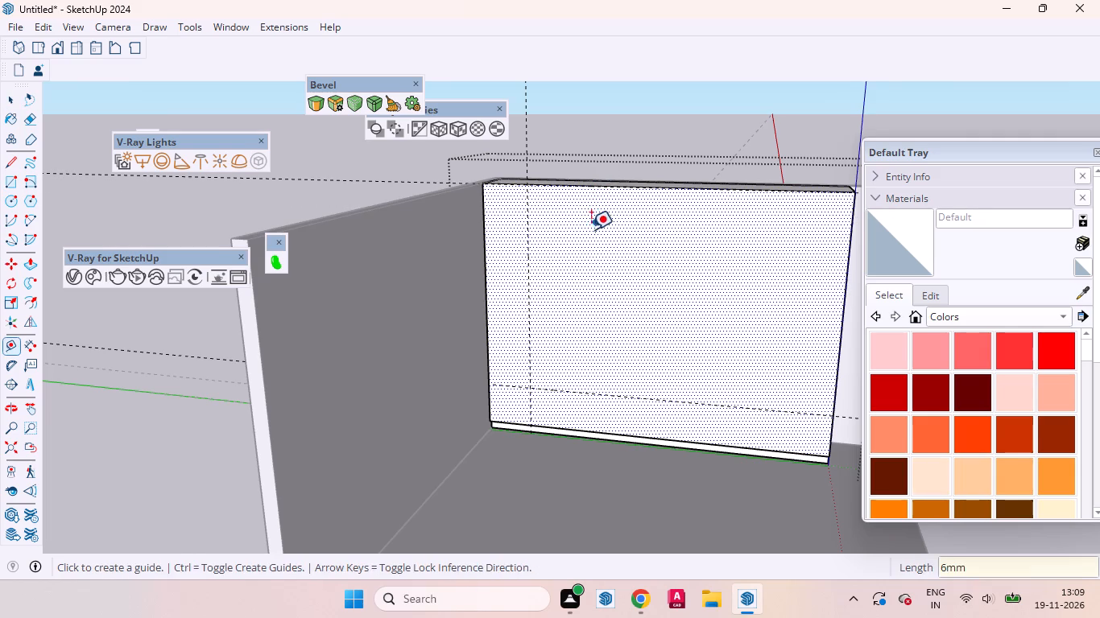
key("space")
Draw a rectangle about 7' 5 3/4" by 1' 7 11/16" from the 6 mm guide at the wall-corner edge to the crossing of the 18" and 500 mm guides.
scroll(506, 177, "up", 16)
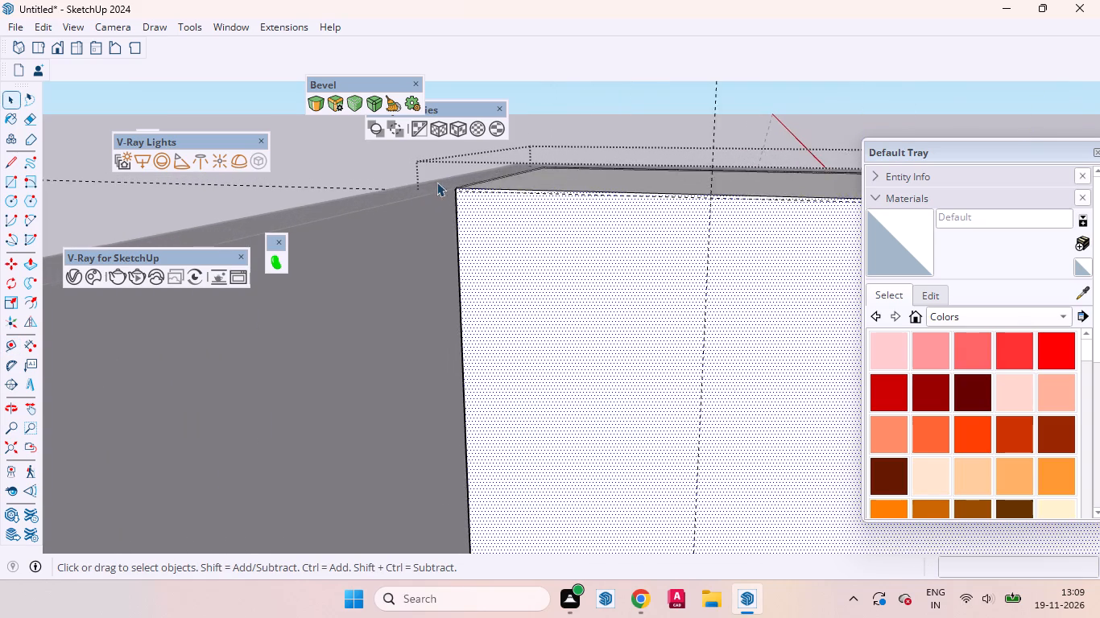
scroll(436, 182, "up", 7)
key("r")
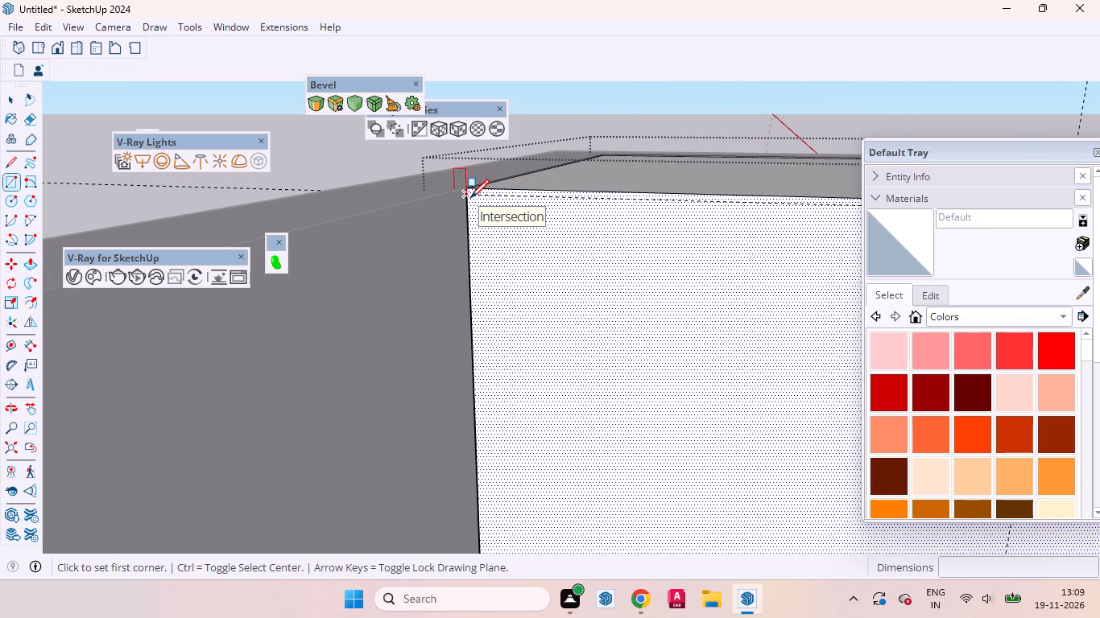
left_click(470, 198)
scroll(544, 272, "down", 14)
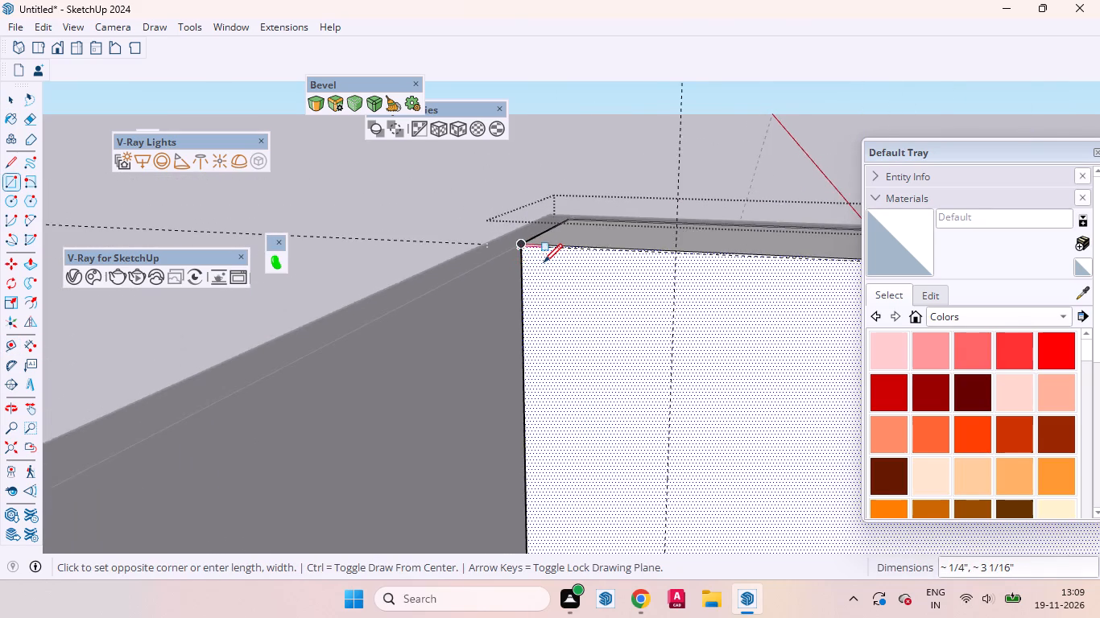
scroll(544, 262, "down", 9)
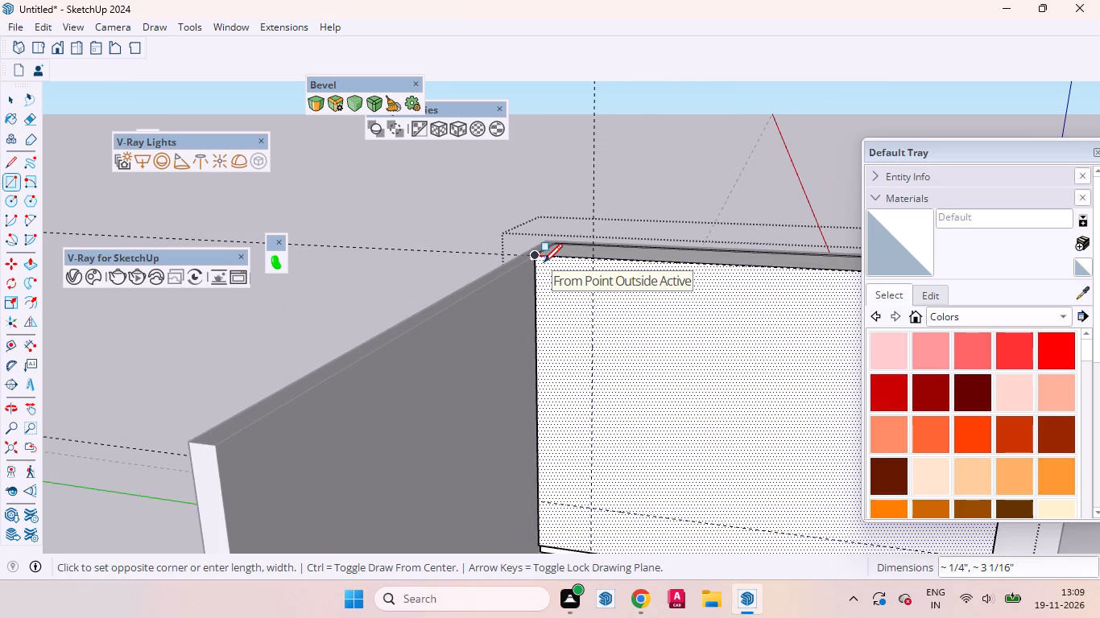
scroll(544, 256, "down", 3)
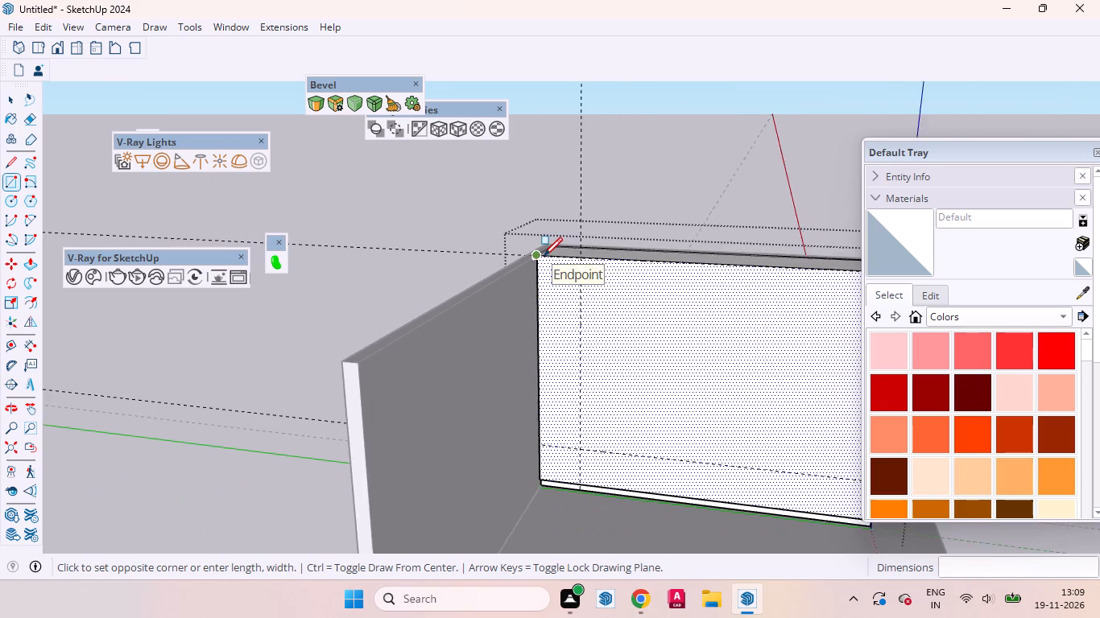
scroll(544, 256, "down", 2)
scroll(544, 256, "up", 1)
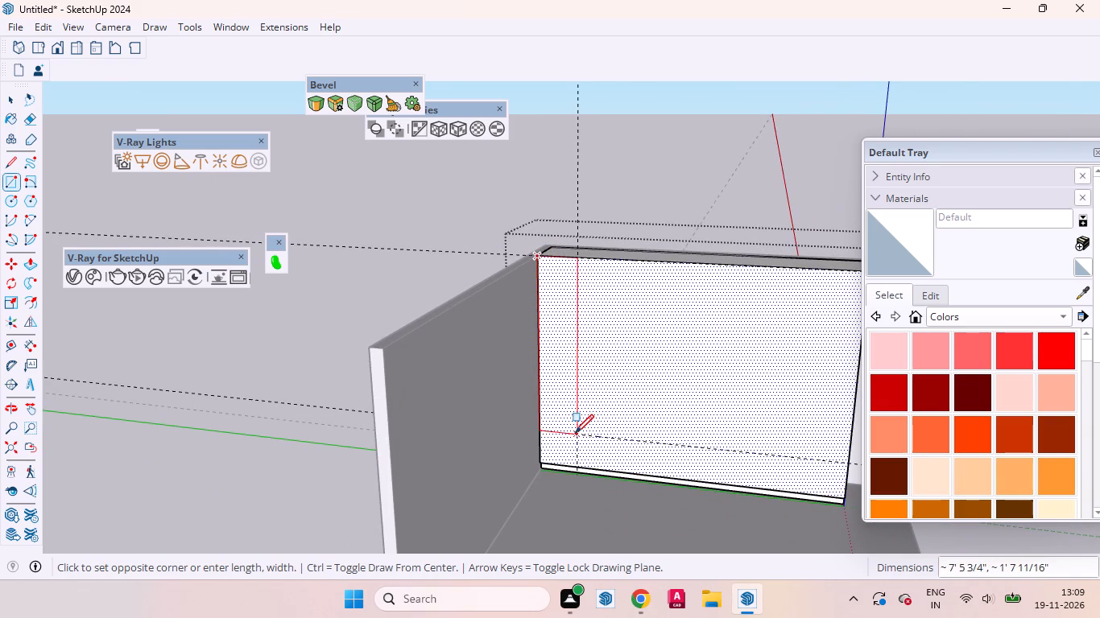
left_click(575, 433)
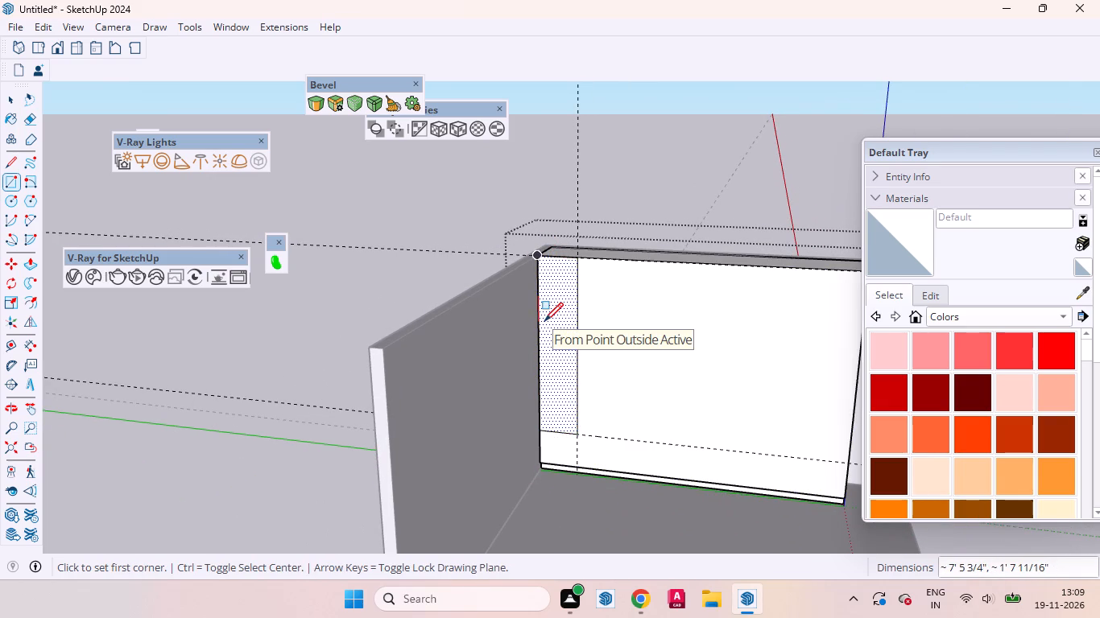
key("space")
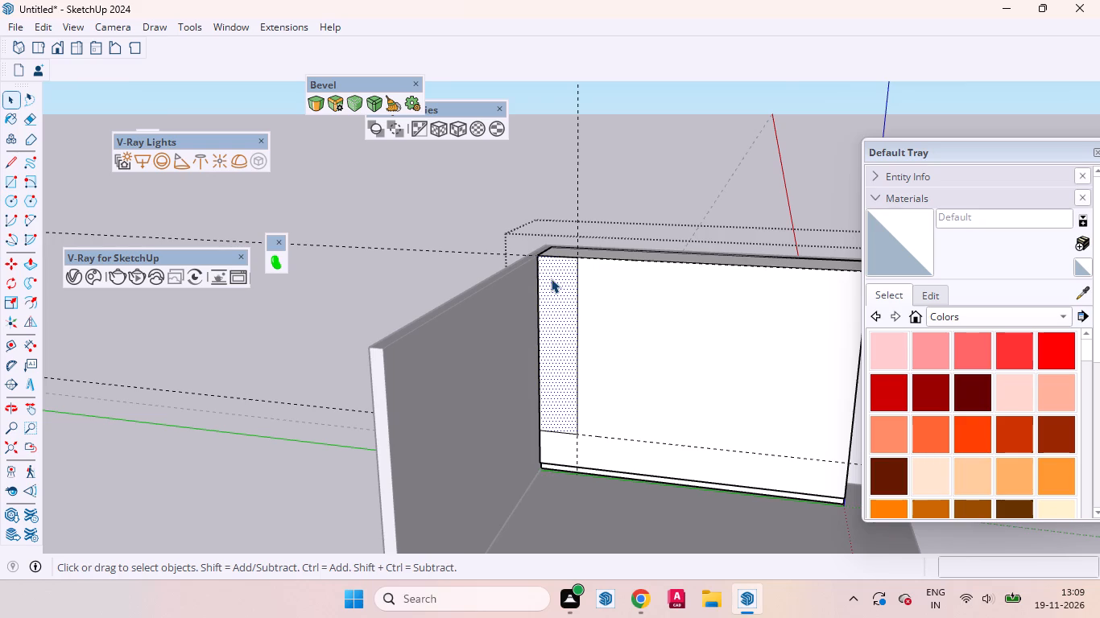
Offset the tall rectangle's outline 18 mm inward to form the compartment frame.
key("f")
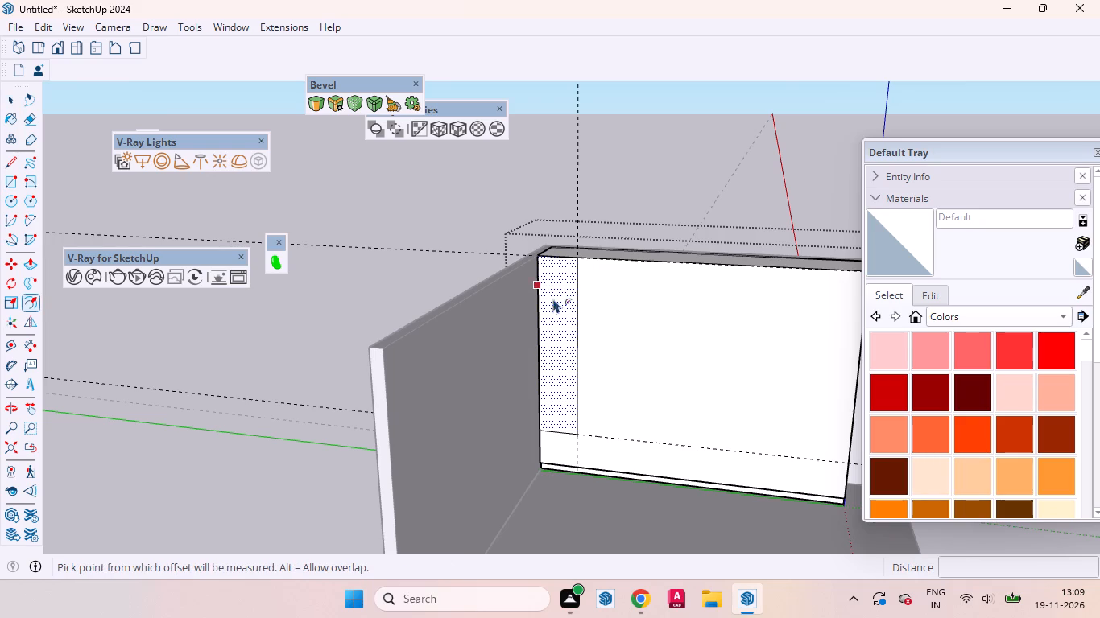
scroll(551, 300, "up", 6)
left_click(544, 294)
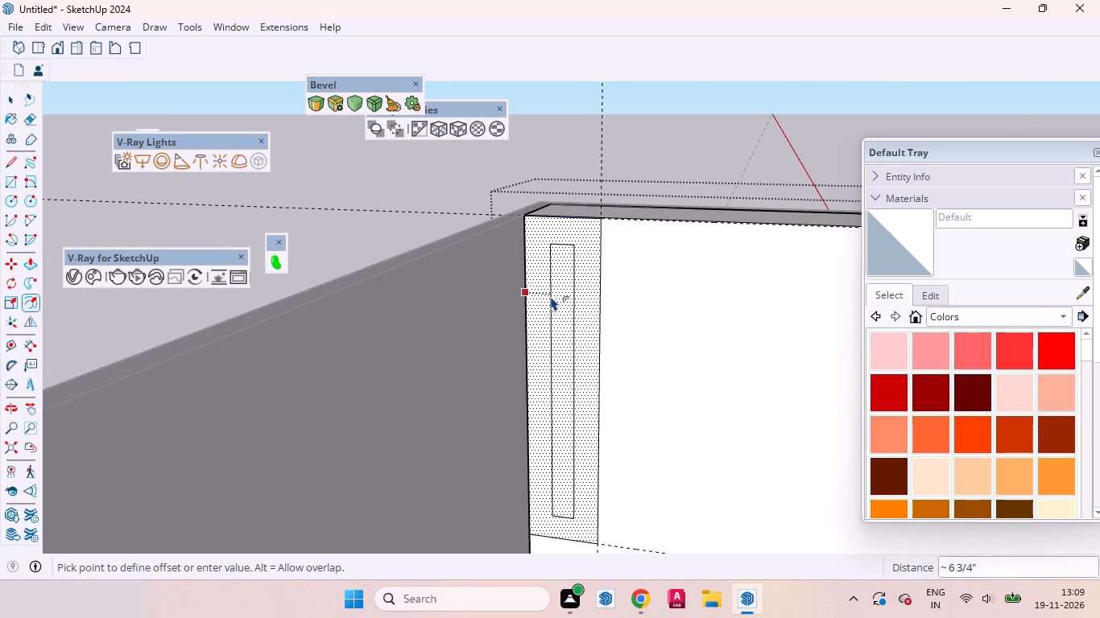
type("18mm")
key("Return")
key("space")
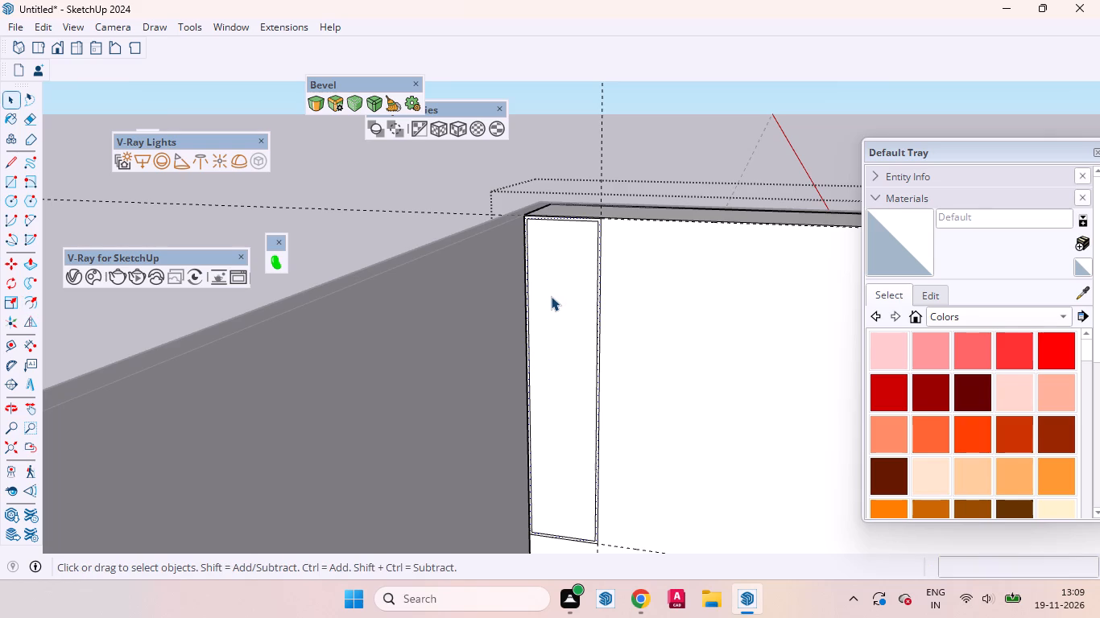
Push the face inside the 18 mm frame 580 mm inward to hollow out the tall compartment.
left_click(554, 328)
key("p")
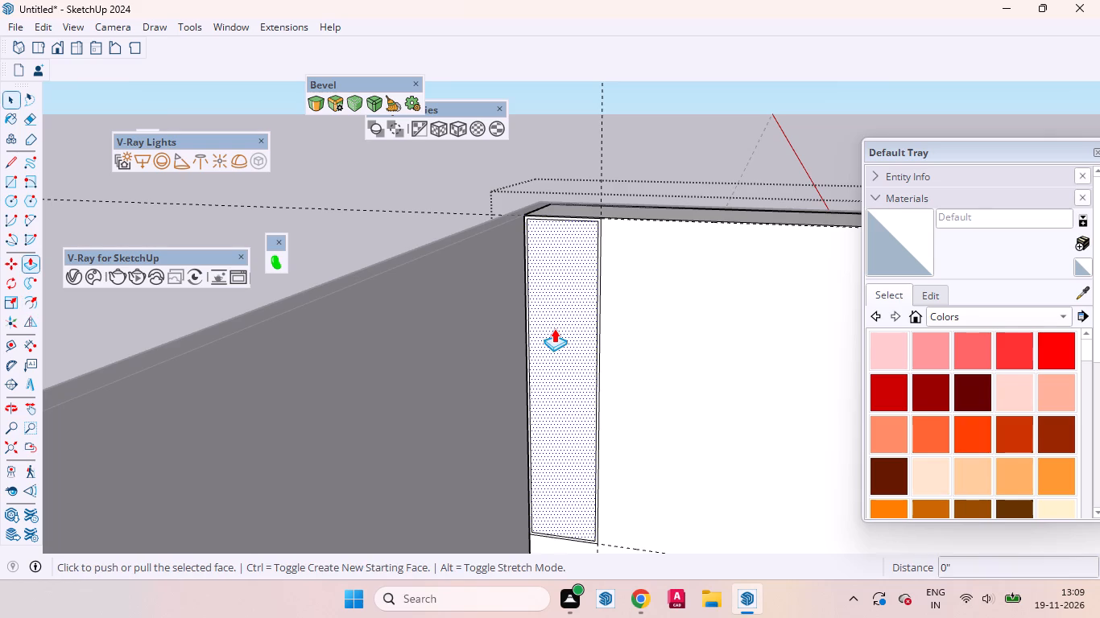
left_click(554, 328)
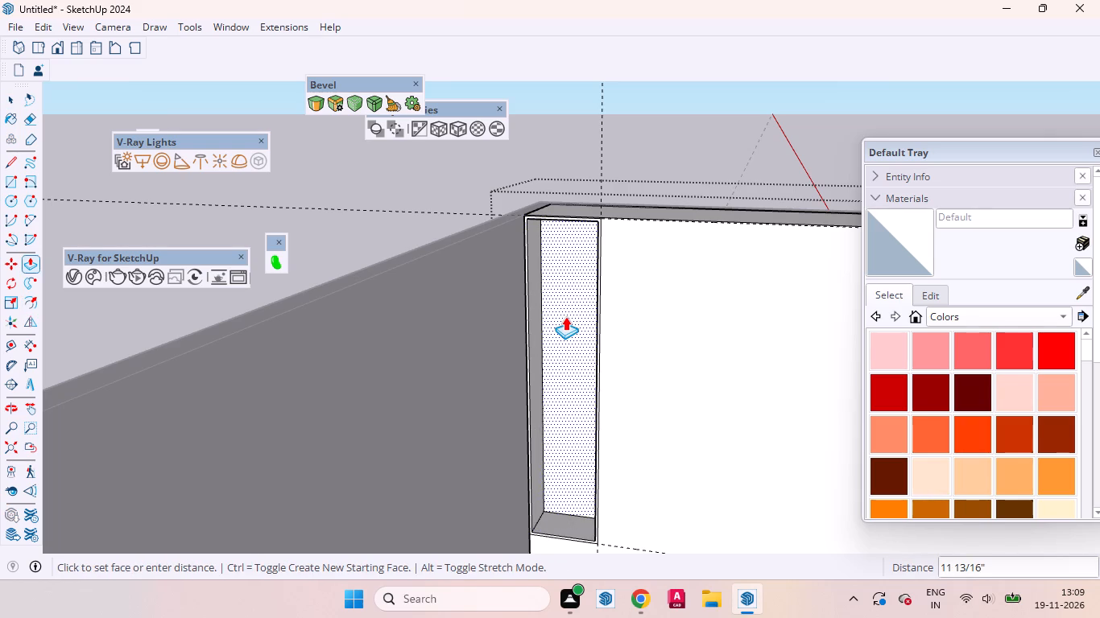
type("580mm")
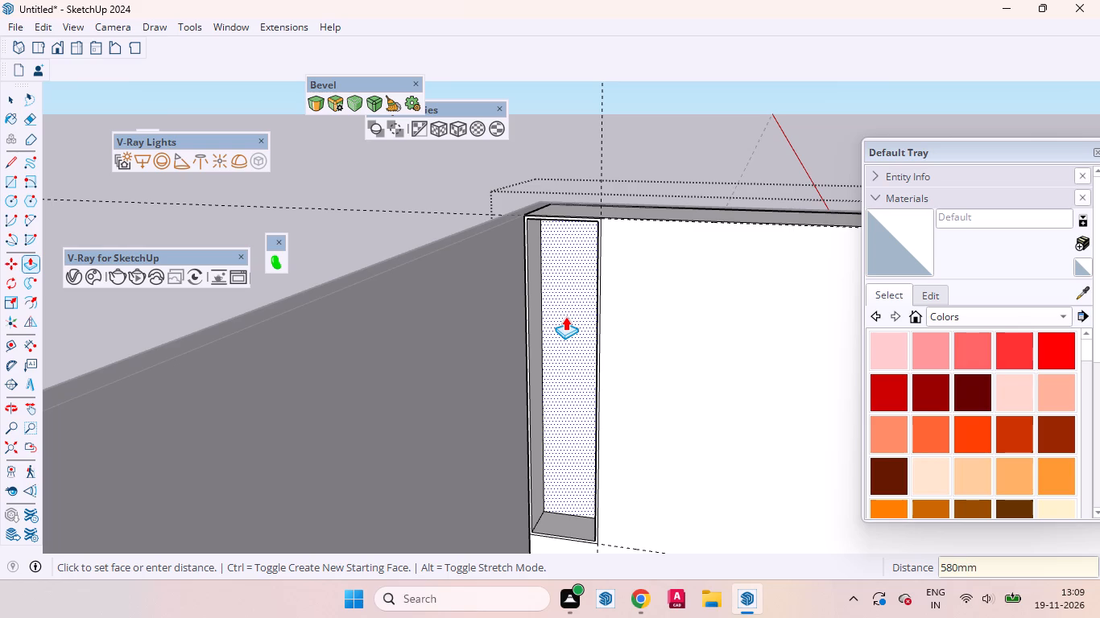
key("Return")
key("space")
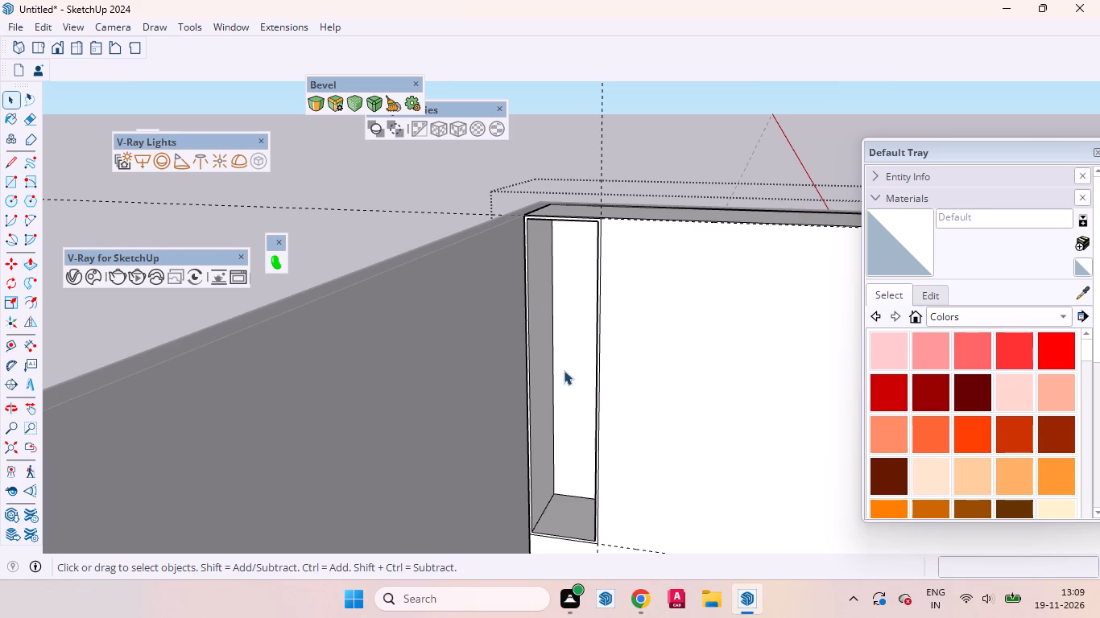
Draw a 1' 6" vertical line on the front panel from the tall compartment's outer bottom corner down to the panel's bottom edge.
scroll(564, 388, "down", 8)
scroll(600, 470, "up", 11)
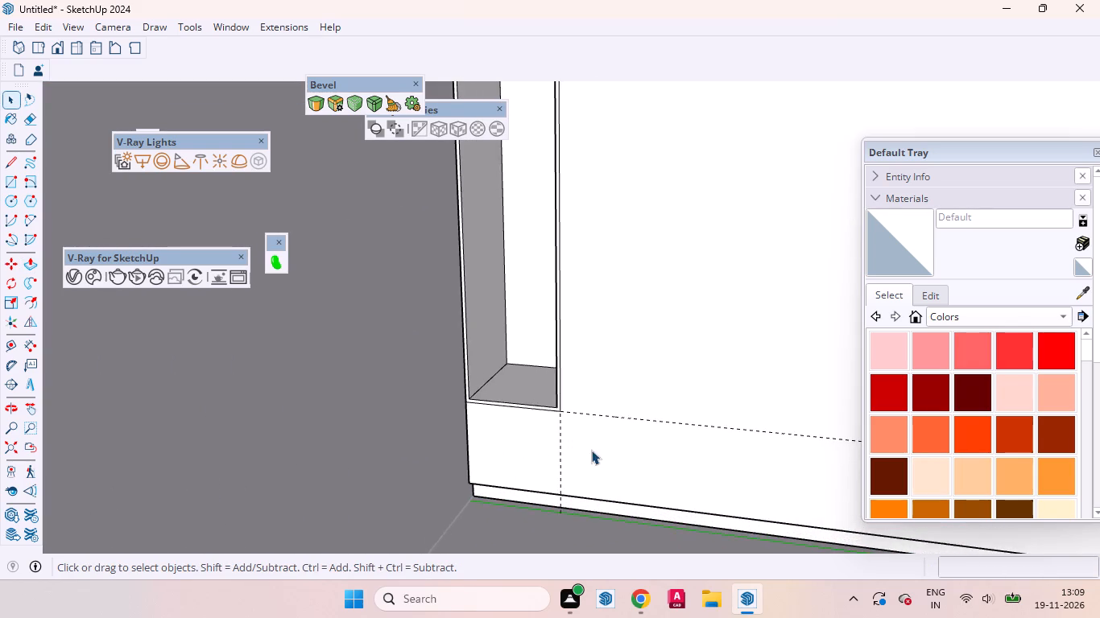
middle_click_drag(591, 450, 545, 451)
scroll(614, 469, "down", 3)
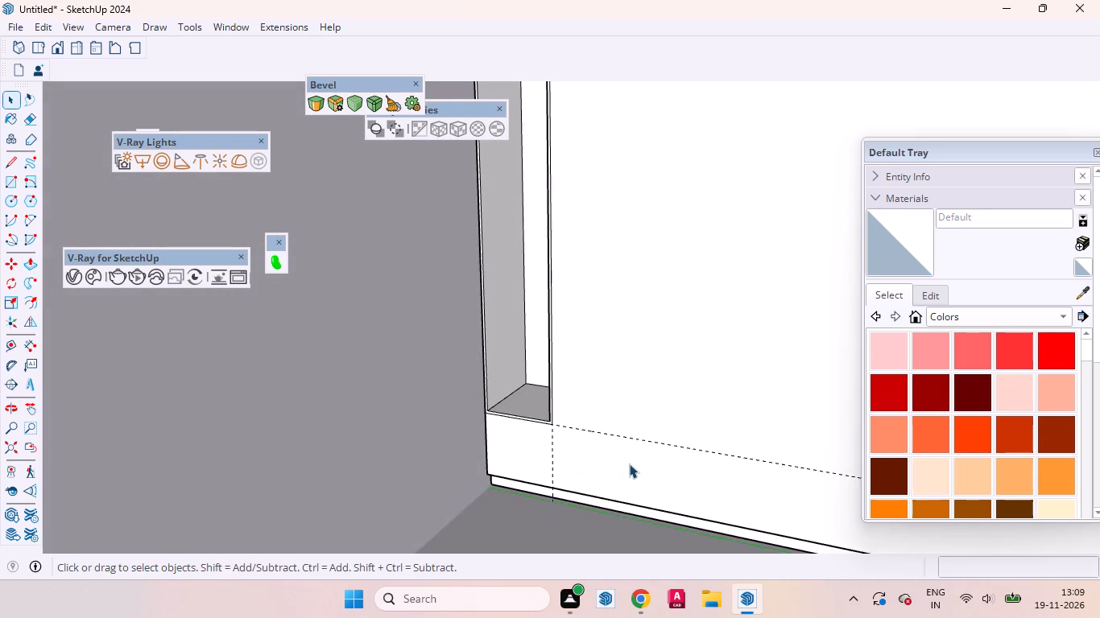
scroll(632, 454, "down", 5)
scroll(645, 442, "up", 1)
scroll(548, 438, "up", 1)
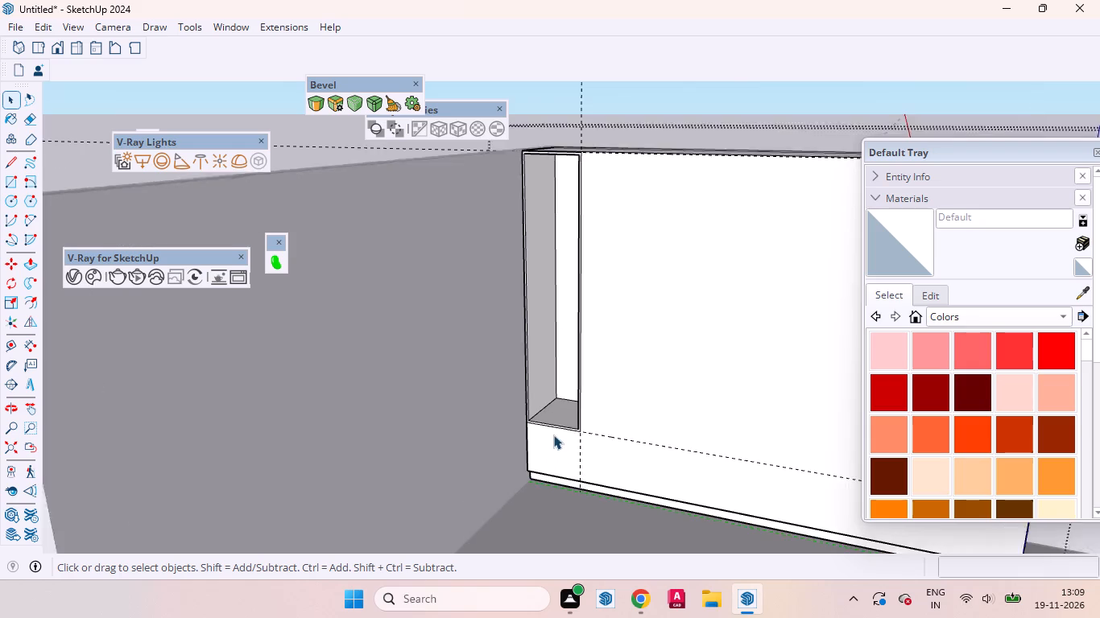
scroll(553, 435, "up", 1)
scroll(574, 416, "down", 1)
scroll(575, 414, "up", 1)
scroll(577, 414, "down", 4)
scroll(569, 419, "up", 6)
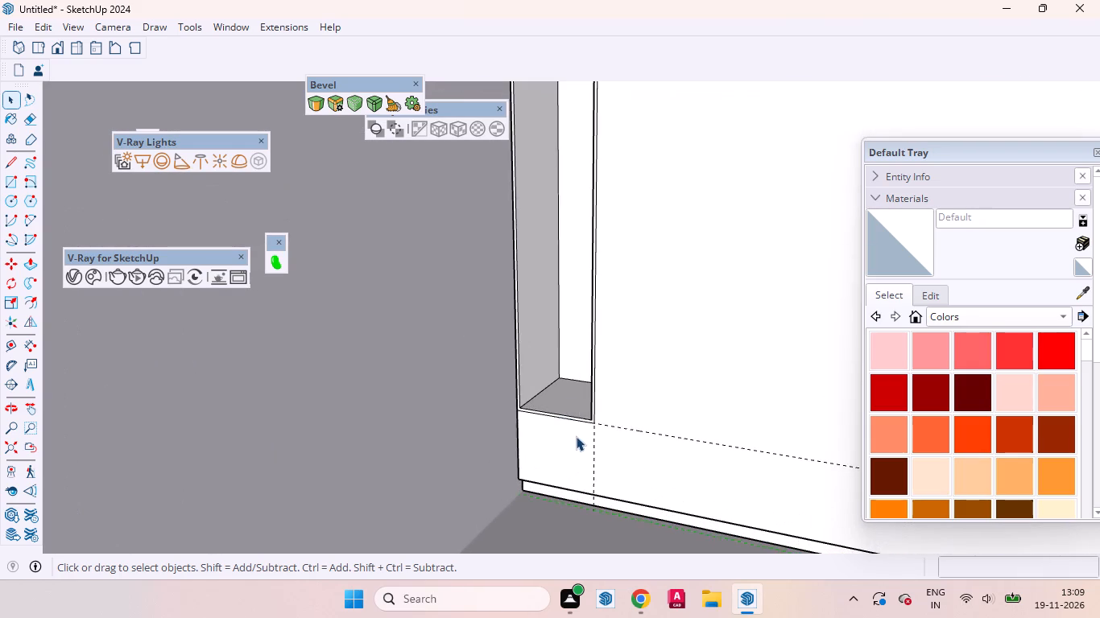
scroll(585, 430, "up", 3)
left_click(570, 447)
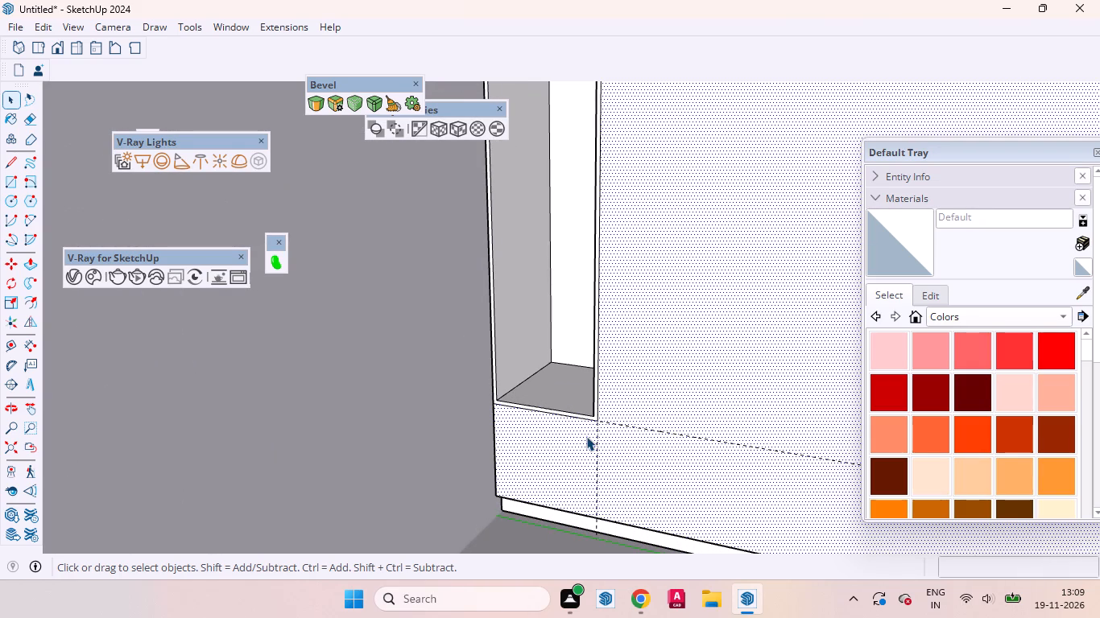
key("l")
scroll(574, 431, "up", 3)
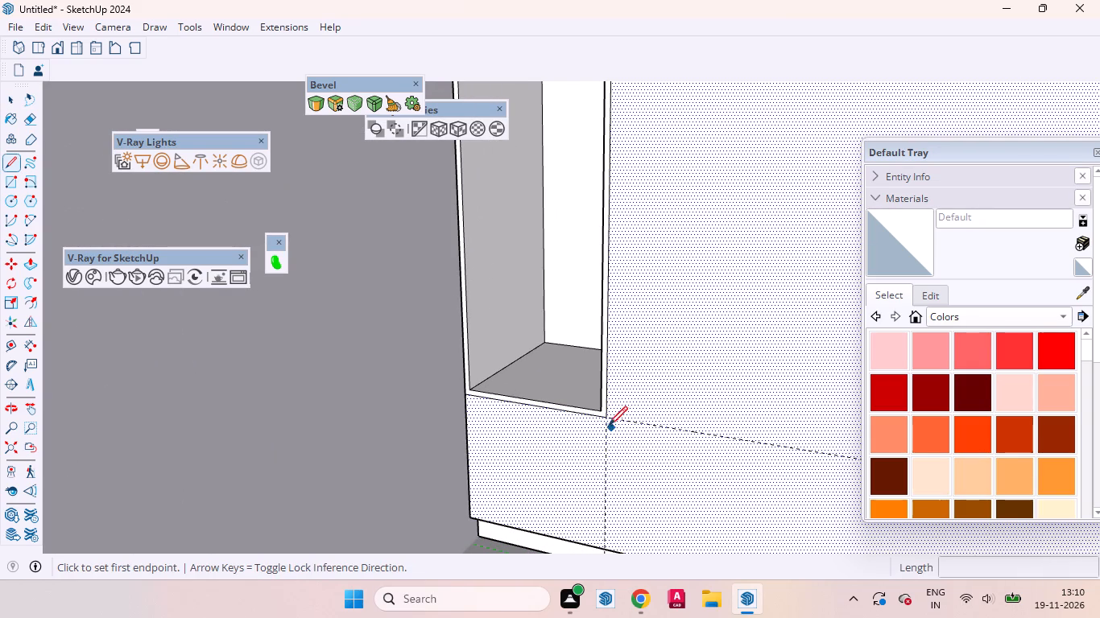
left_click(605, 419)
scroll(597, 439, "down", 5)
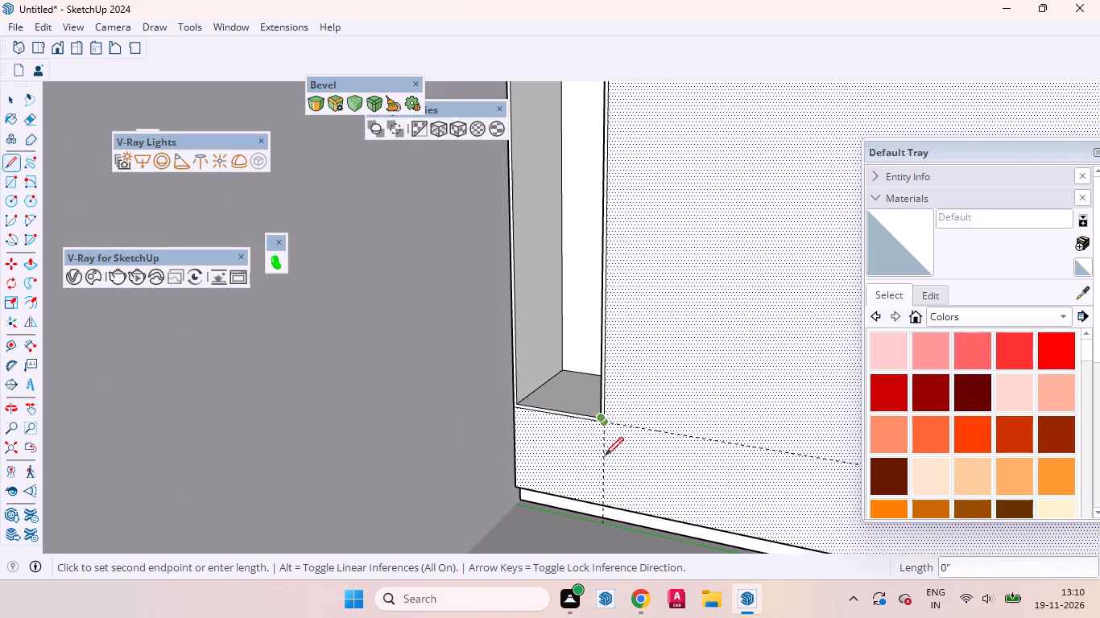
left_click(601, 508)
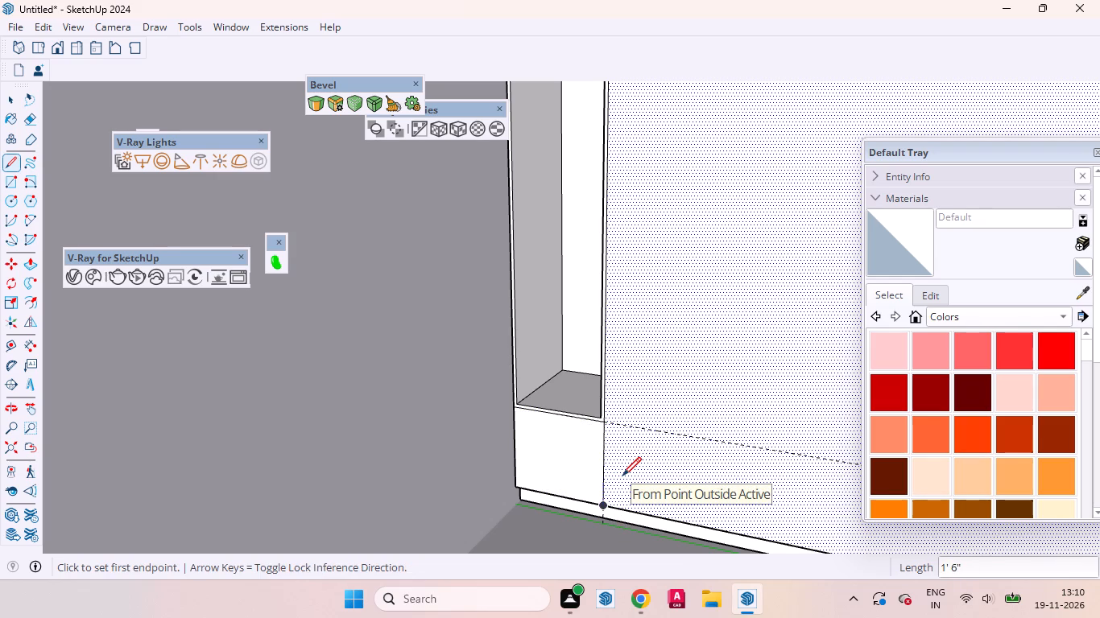
key("space")
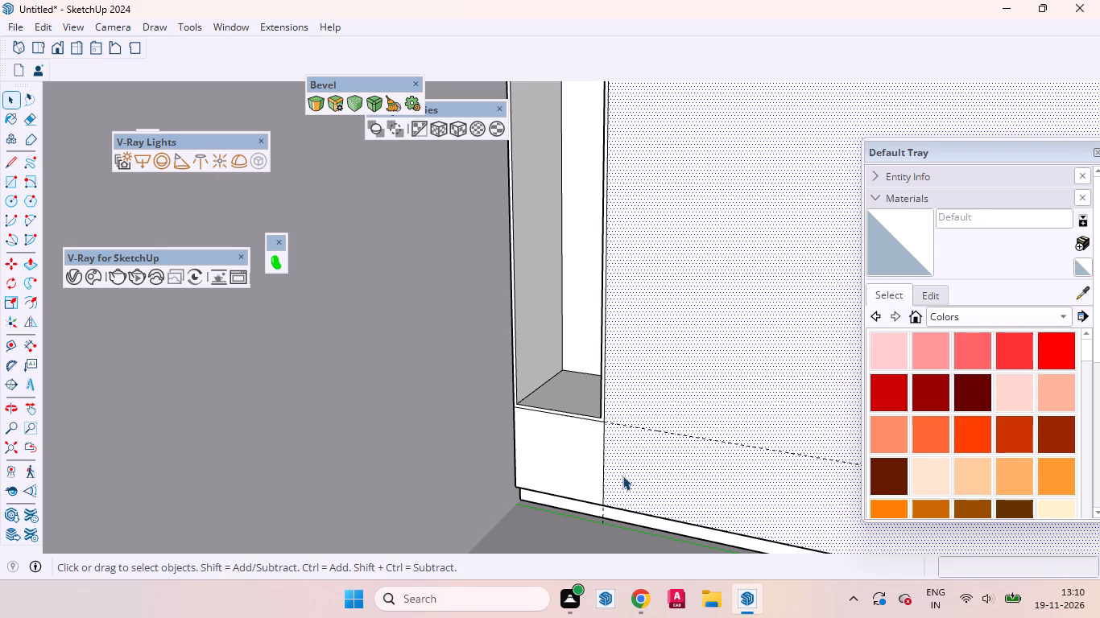
Place a horizontal guide 7" below the compartment frame's bottom edge with the Tape Measure tool.
scroll(568, 464, "up", 3)
left_click(569, 458)
middle_click_drag(547, 452, 531, 443)
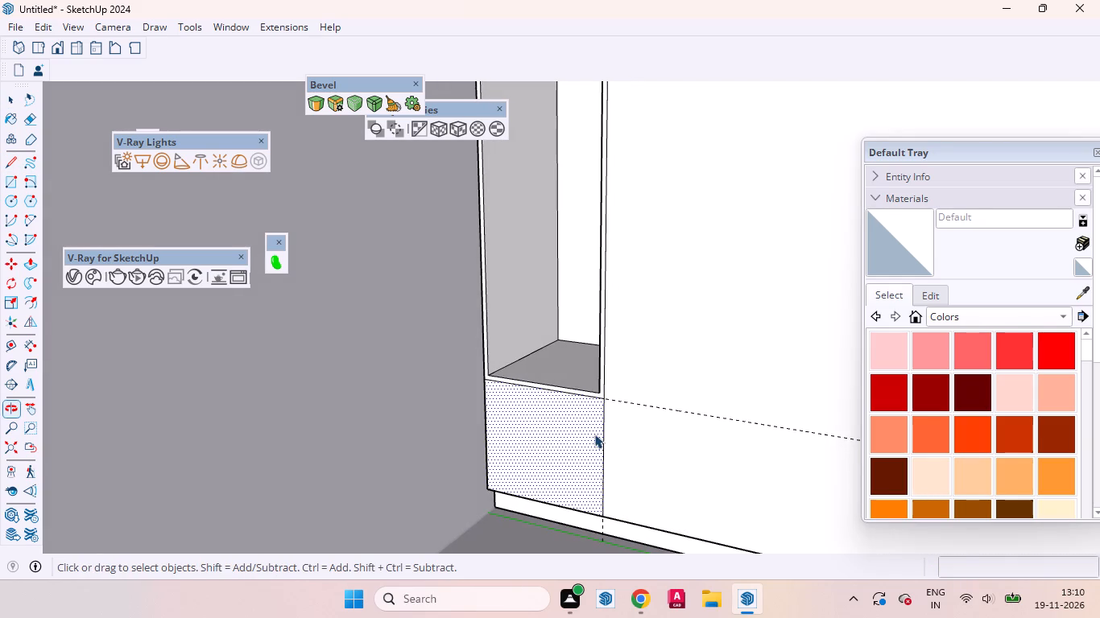
key("t")
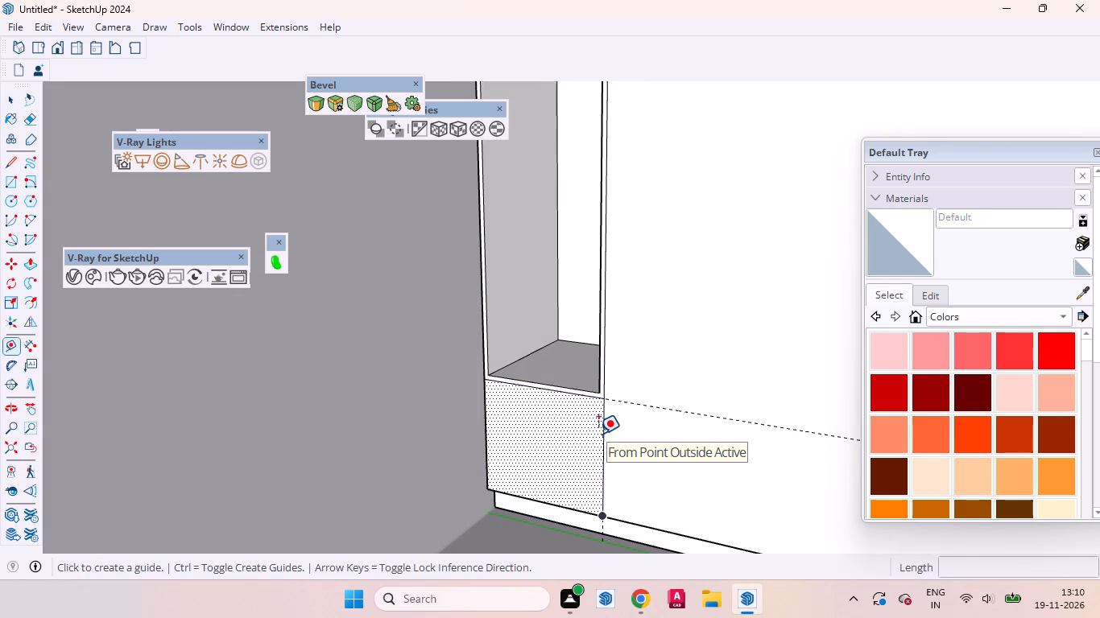
scroll(554, 439, "up", 3)
left_click(565, 377)
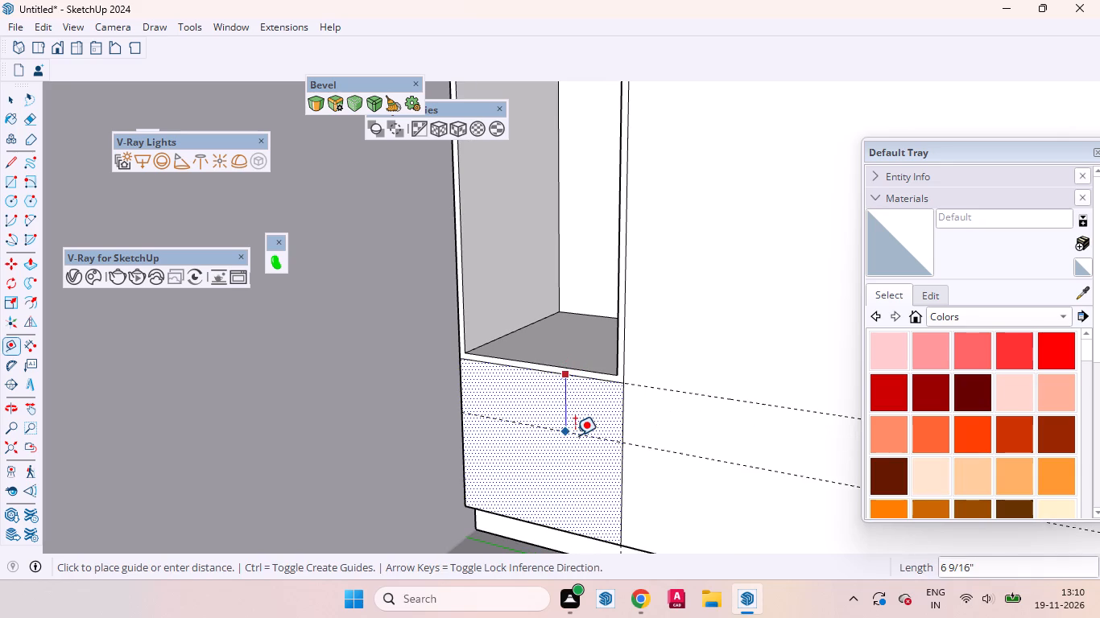
key("7")
key("Return")
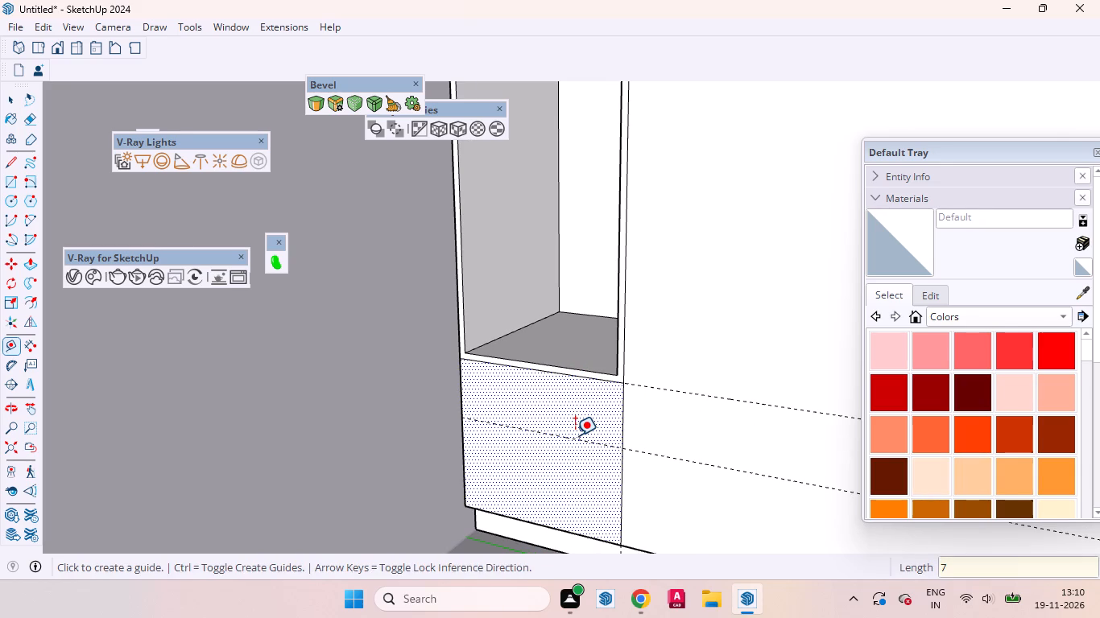
key("space")
Draw a rectangle of 7" by about 1' 7 11/16" between the 7" guide and the compartment frame's bottom edge.
scroll(614, 381, "down", 4)
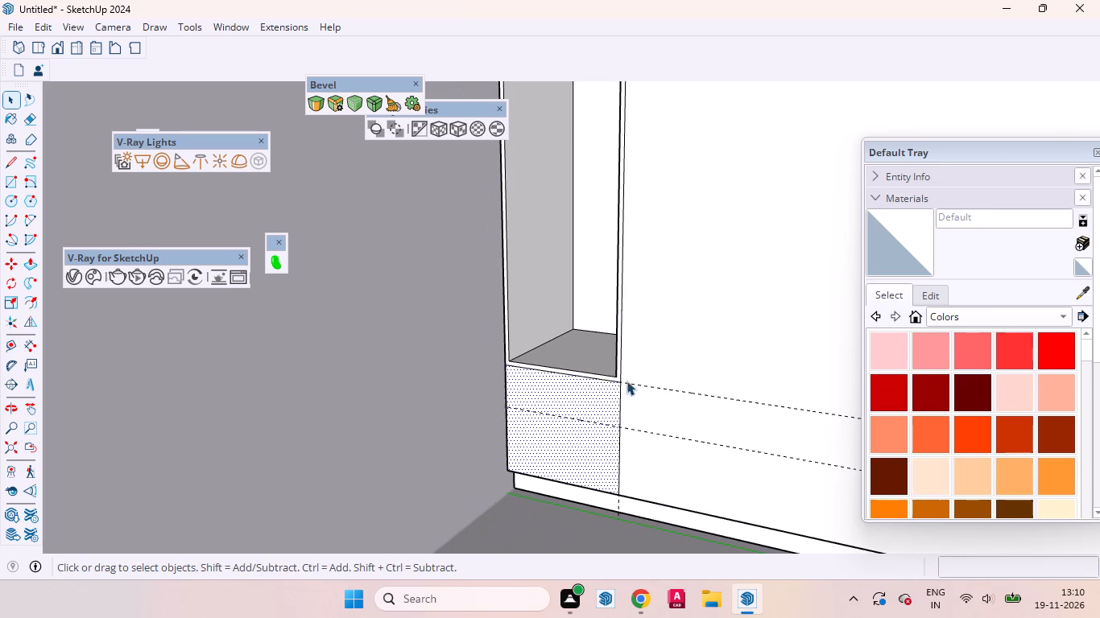
middle_click_drag(598, 423, 607, 437)
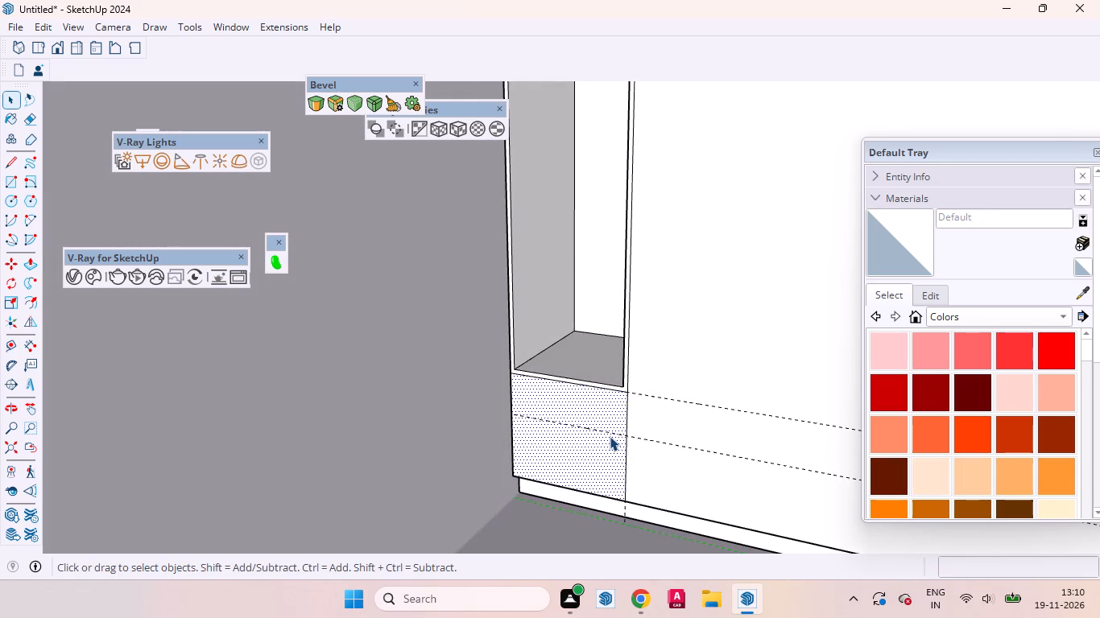
left_click(13, 183)
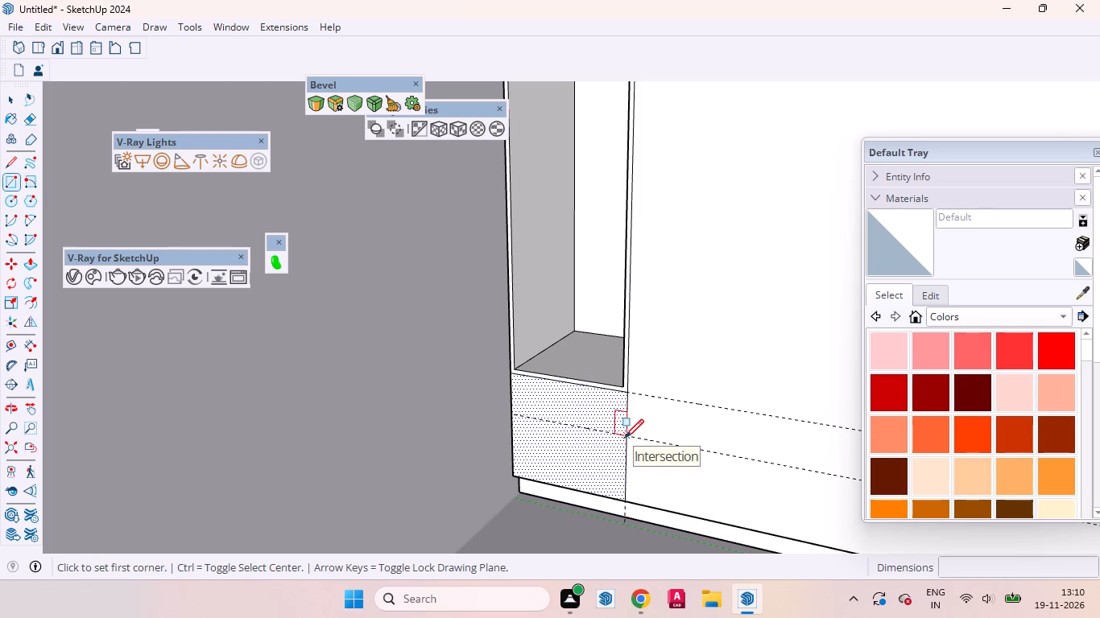
left_click(625, 438)
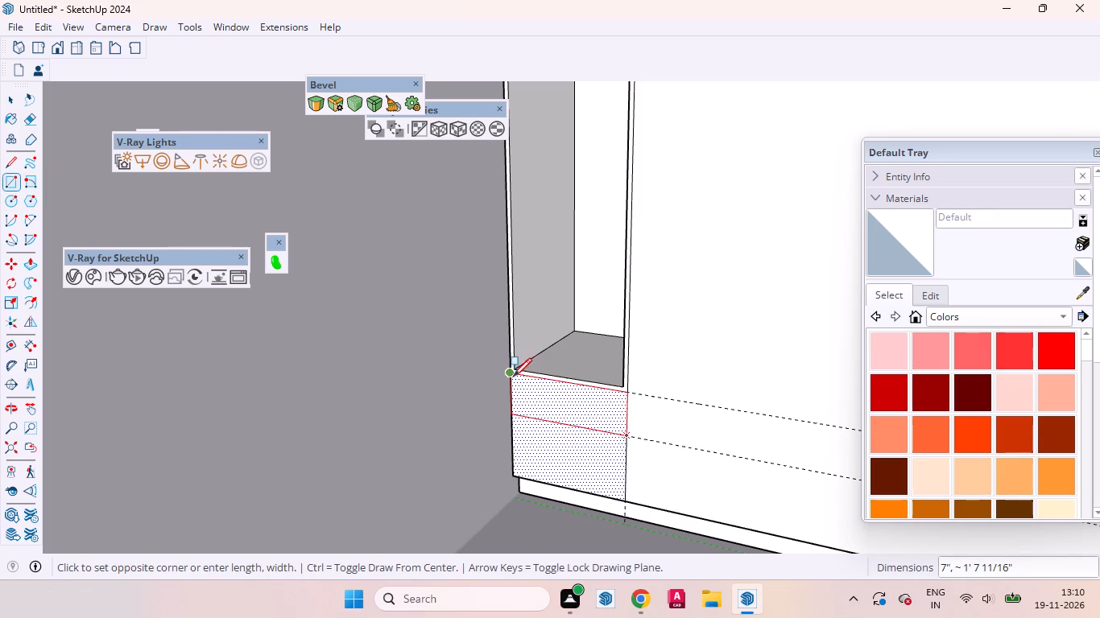
left_click(511, 377)
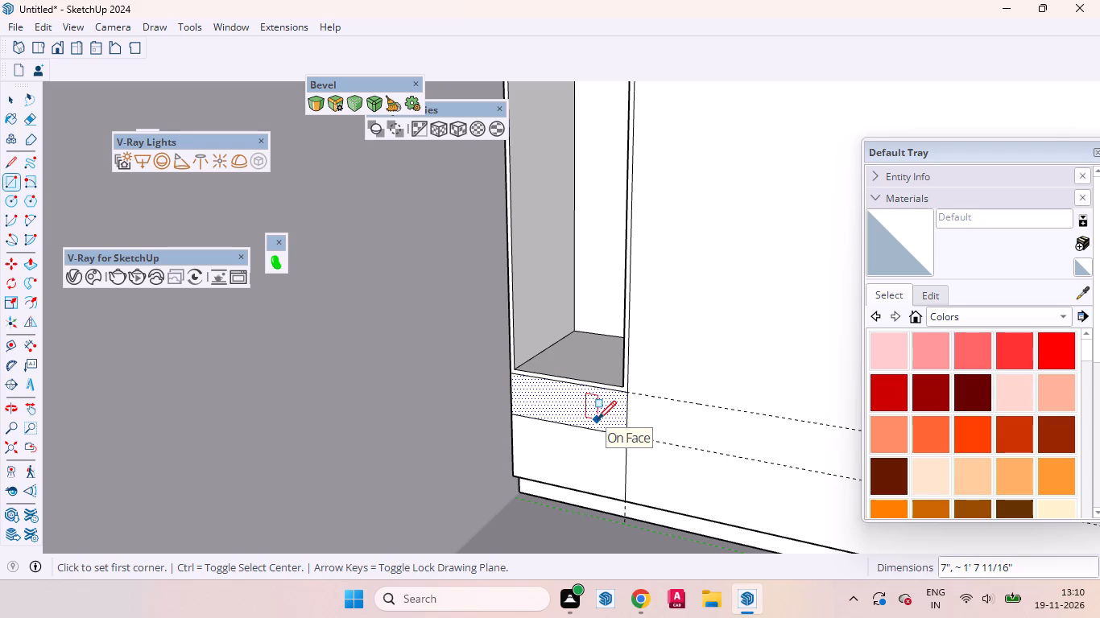
scroll(627, 392, "up", 6)
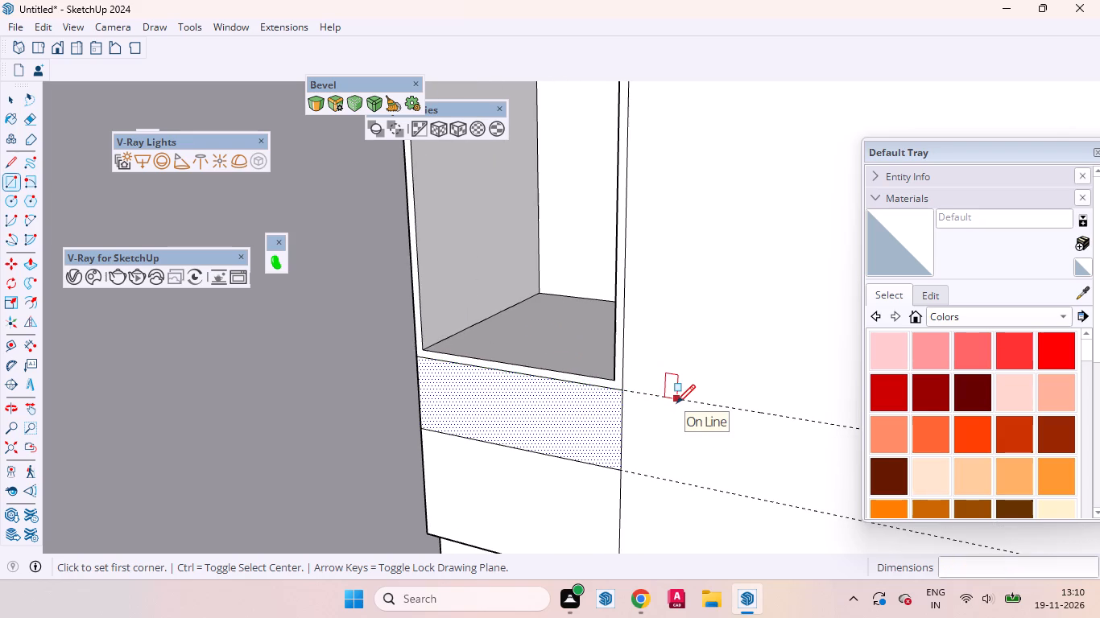
key("space")
Move the shared edge between the compartment frame and the 7" drawer rectangle 18 mm up to the compartment floor.
scroll(565, 344, "up", 7)
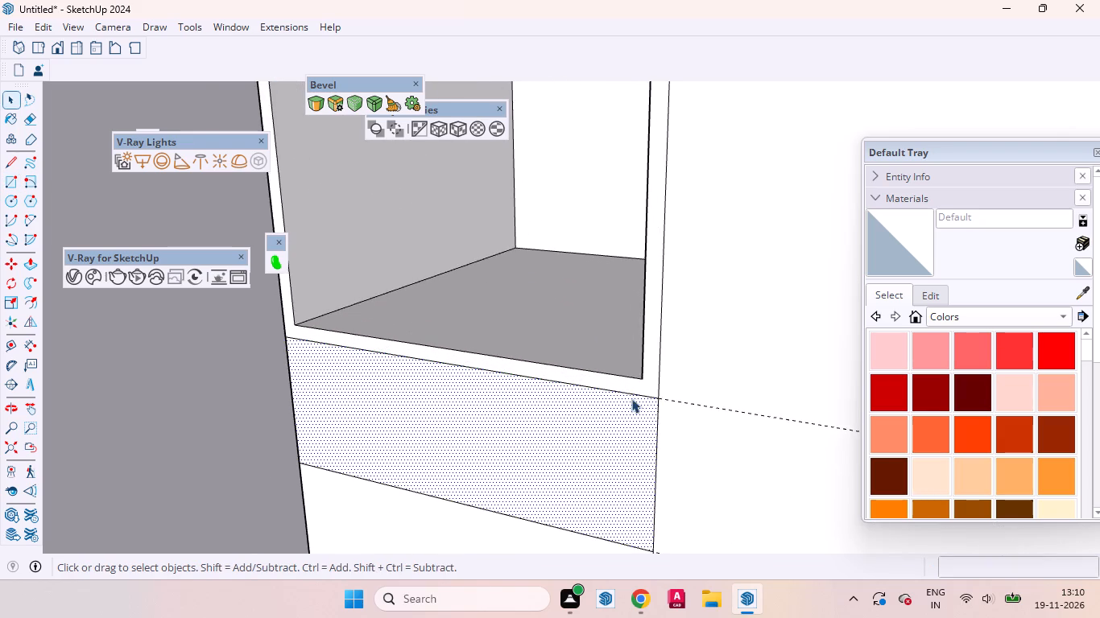
scroll(631, 398, "up", 1)
left_click(631, 392)
key("m")
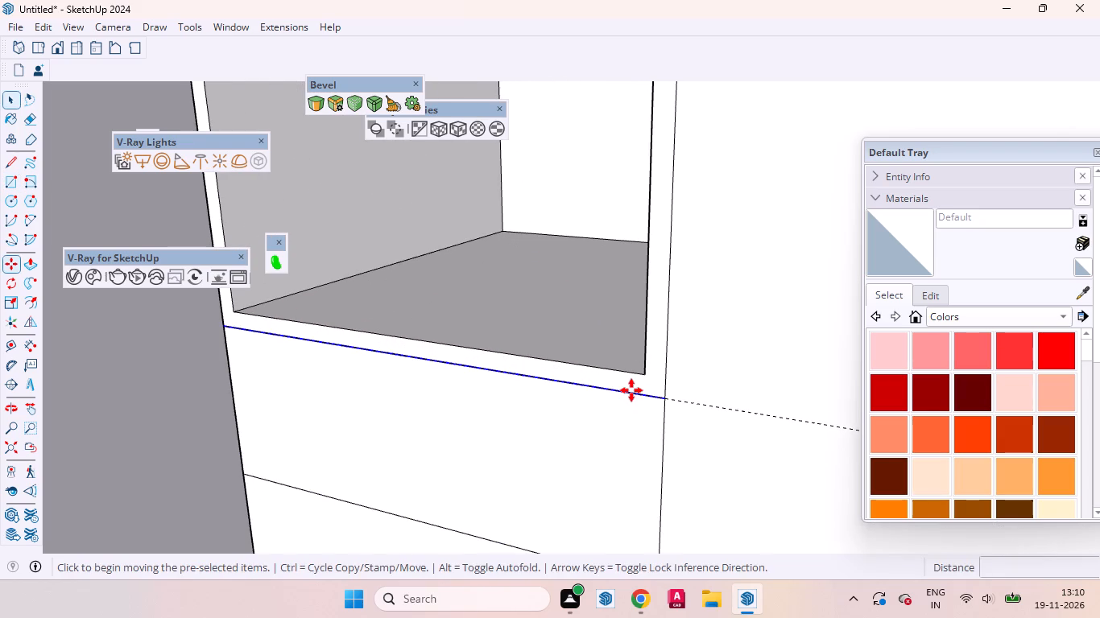
scroll(651, 390, "up", 6)
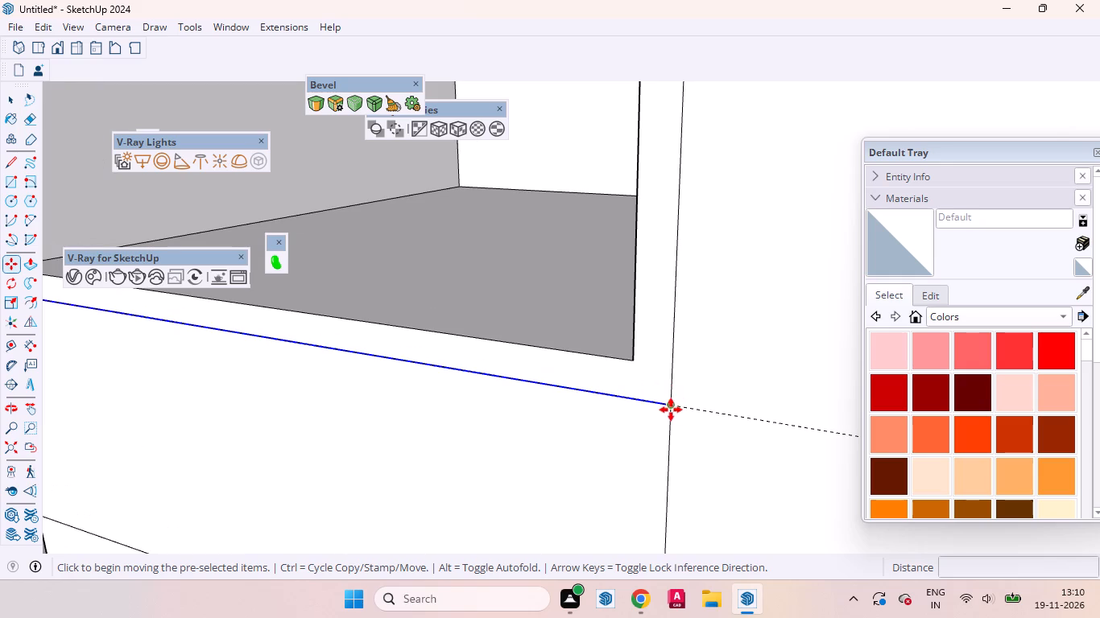
left_click(673, 407)
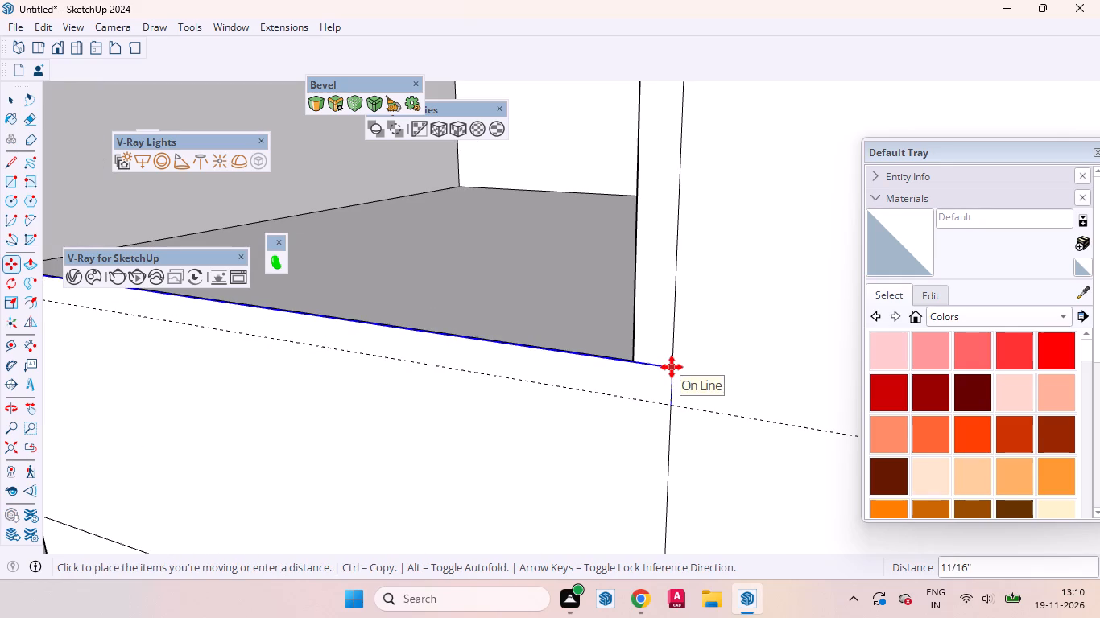
type("18mm")
key("Return")
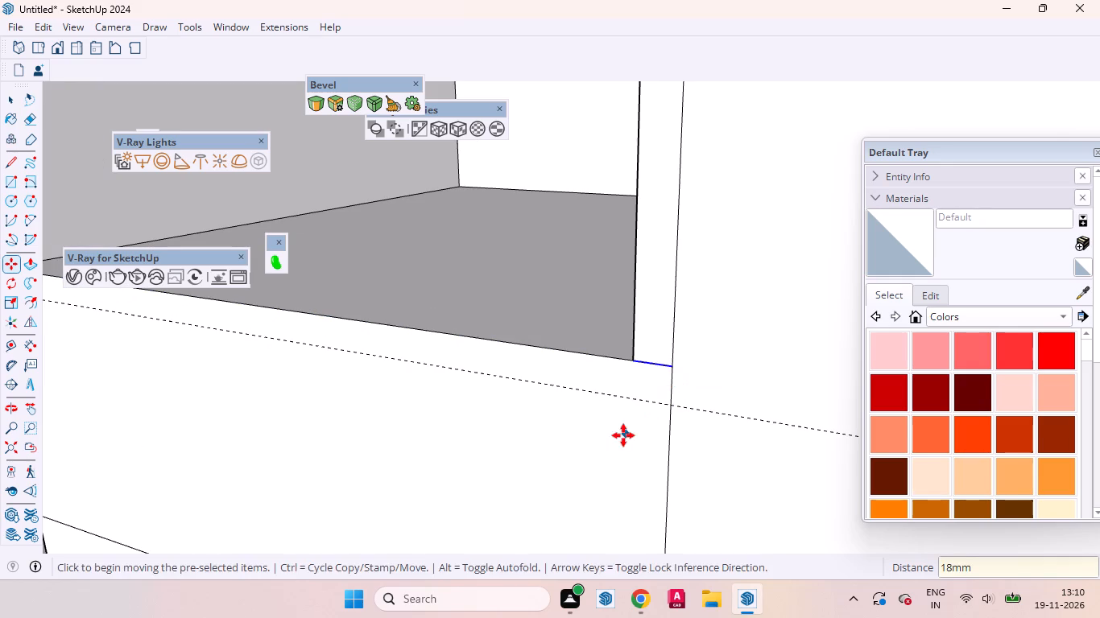
key("space")
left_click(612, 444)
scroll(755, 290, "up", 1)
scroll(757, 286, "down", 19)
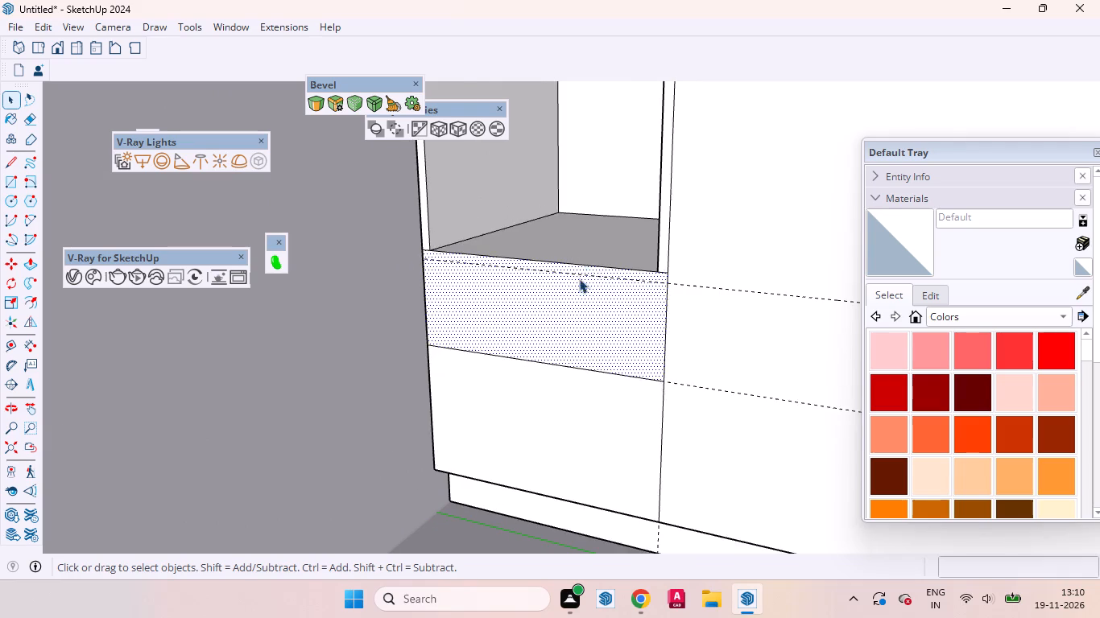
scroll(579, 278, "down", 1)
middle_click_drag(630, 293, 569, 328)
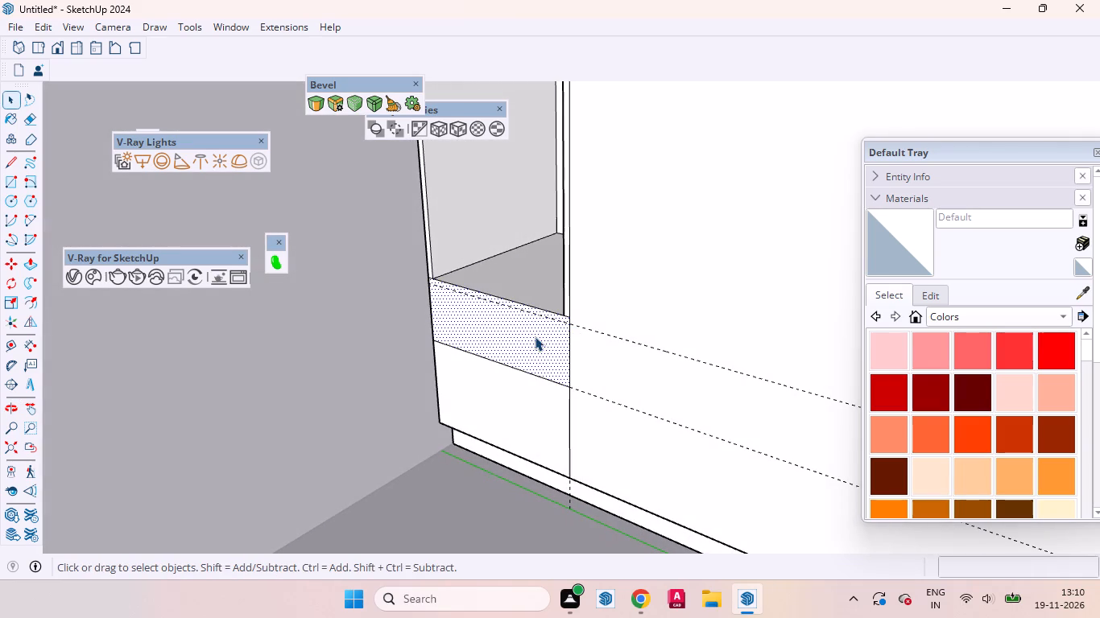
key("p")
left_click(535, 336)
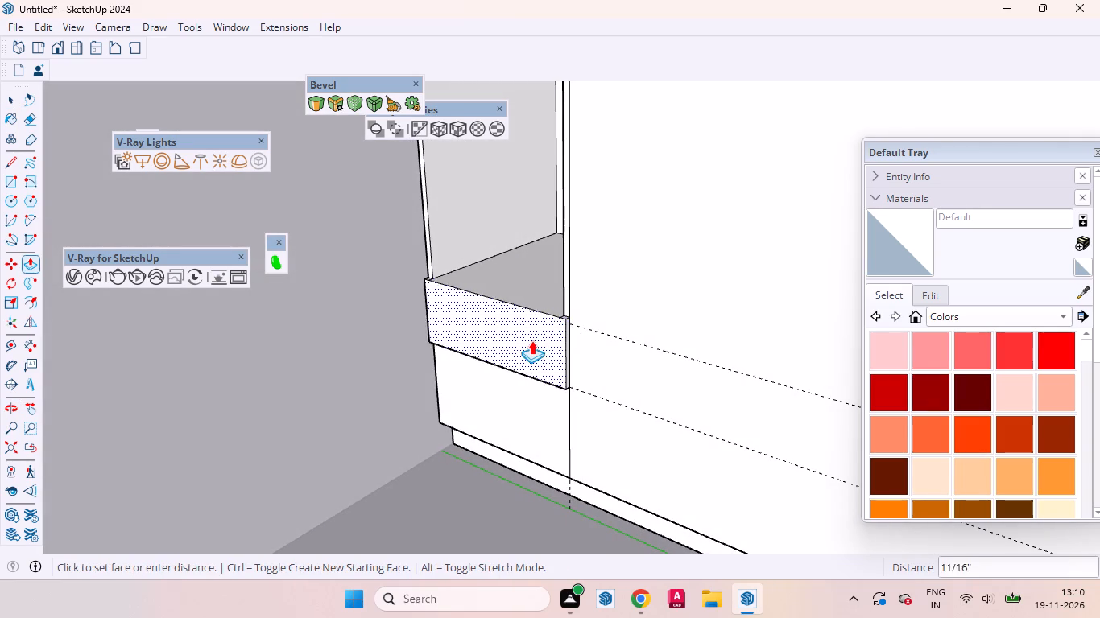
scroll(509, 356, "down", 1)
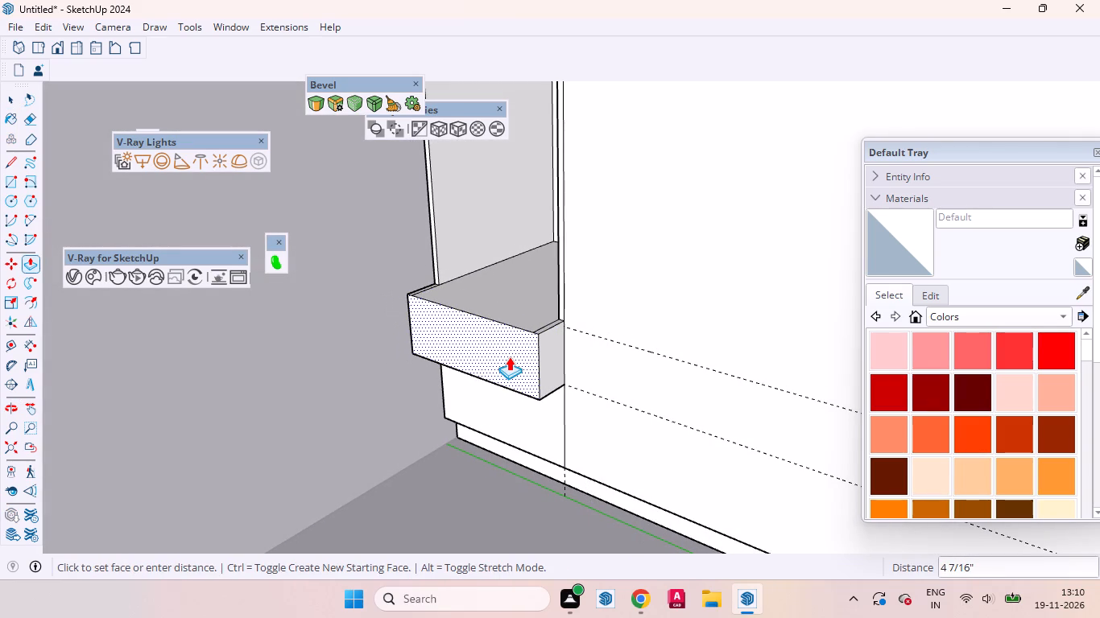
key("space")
Pull the drawer face below the tall compartment outward 24" with Push/Pull.
scroll(438, 291, "up", 3)
left_click(519, 332)
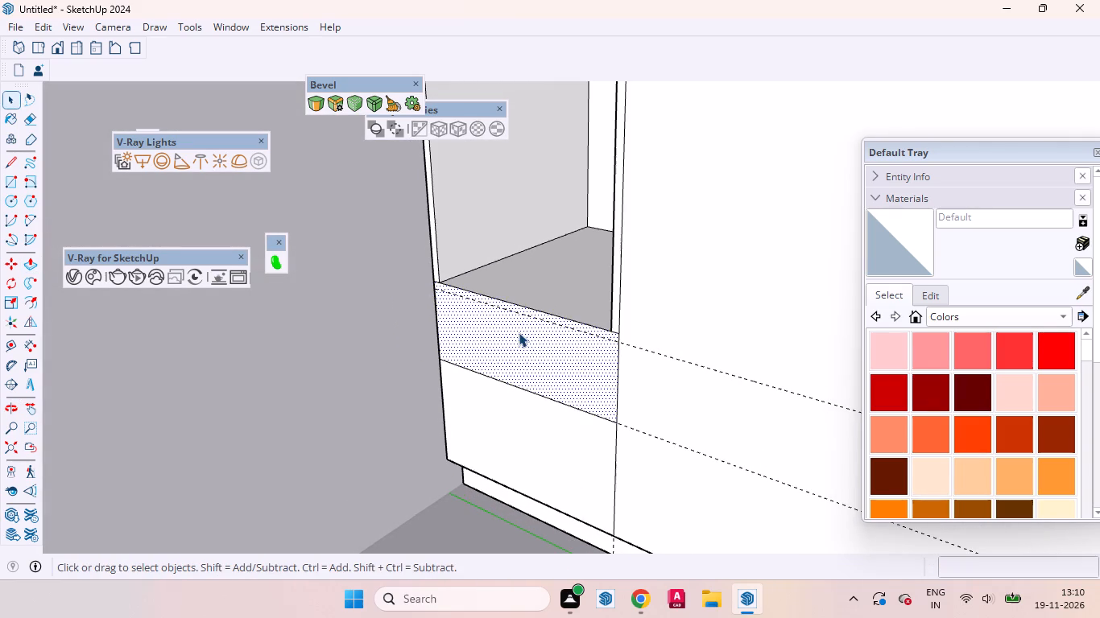
key("p")
left_click(519, 332)
scroll(526, 334, "down", 3)
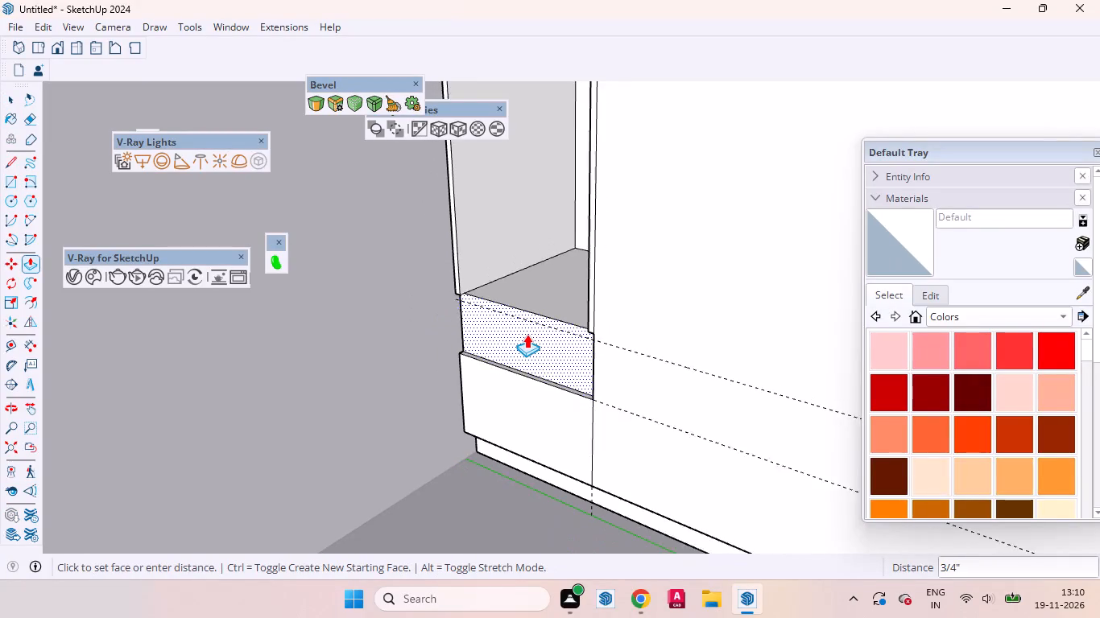
scroll(527, 334, "down", 2)
scroll(527, 334, "up", 1)
scroll(527, 334, "down", 4)
type("24")
key("Return")
key("space")
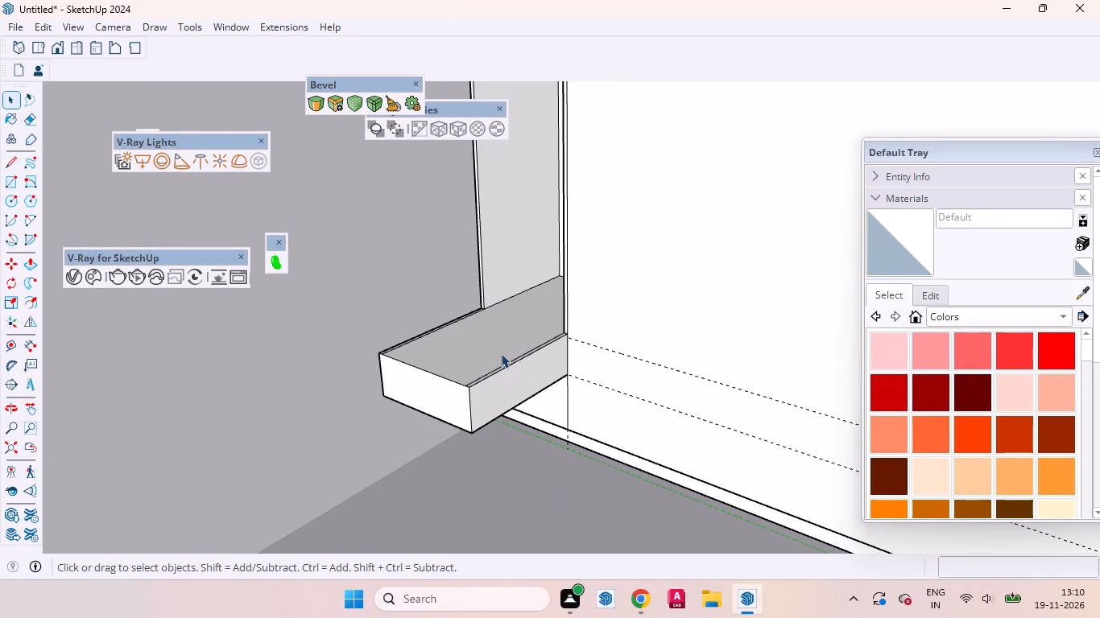
Erase the two leftover lines running along the side edges of the extruded drawer box's top face.
middle_click_drag(510, 357, 578, 410)
left_click(554, 393)
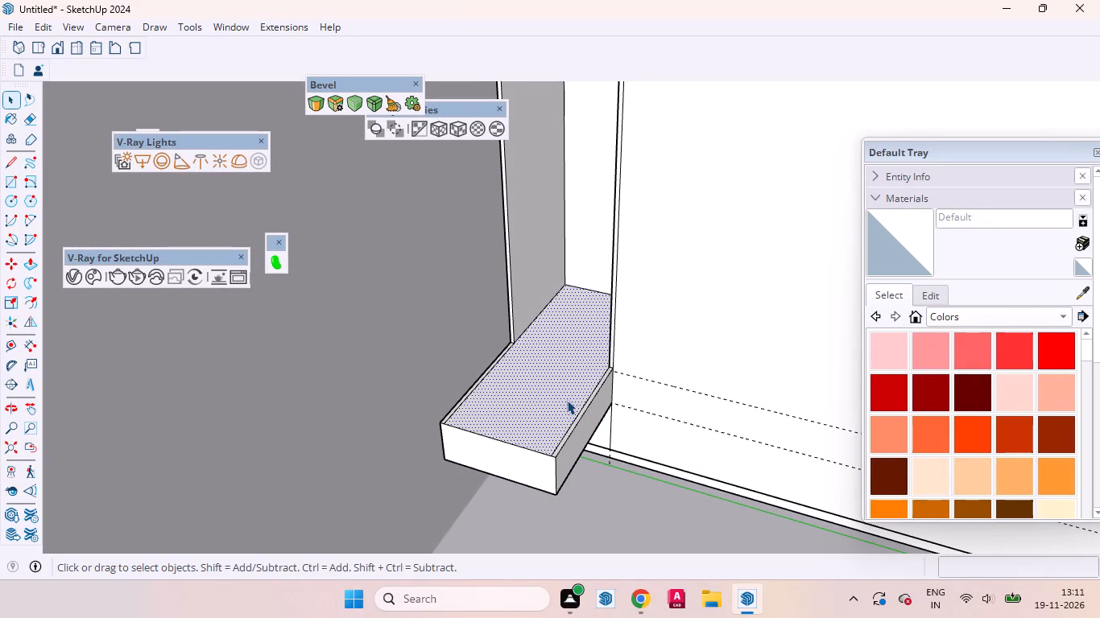
left_click(29, 118)
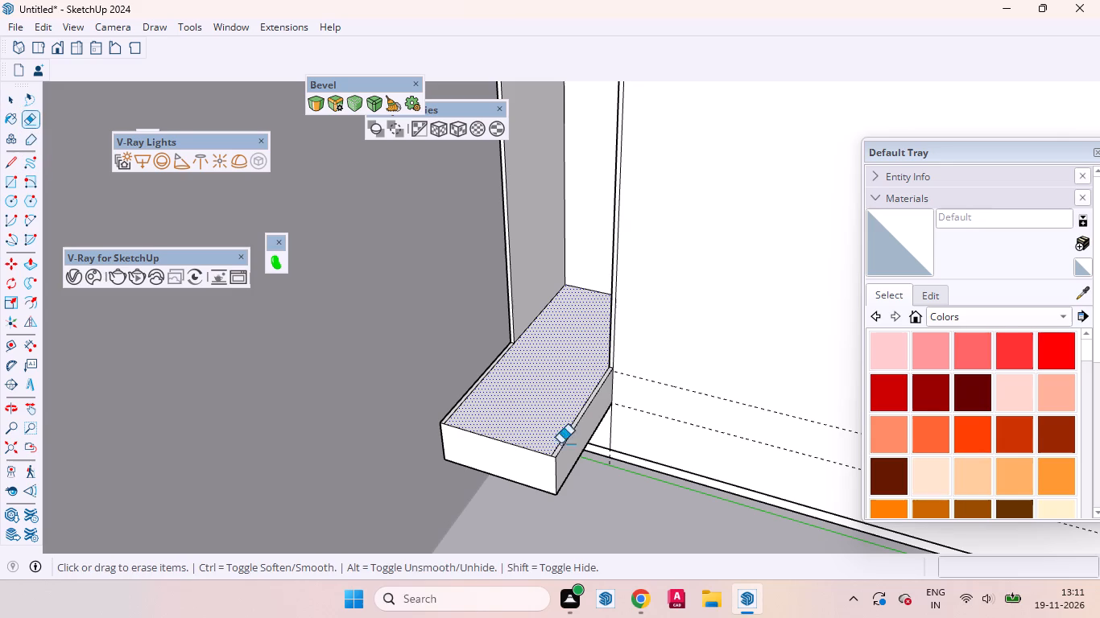
scroll(621, 471, "up", 3)
scroll(490, 356, "up", 3)
middle_click_drag(441, 336, 559, 348)
left_click(578, 343)
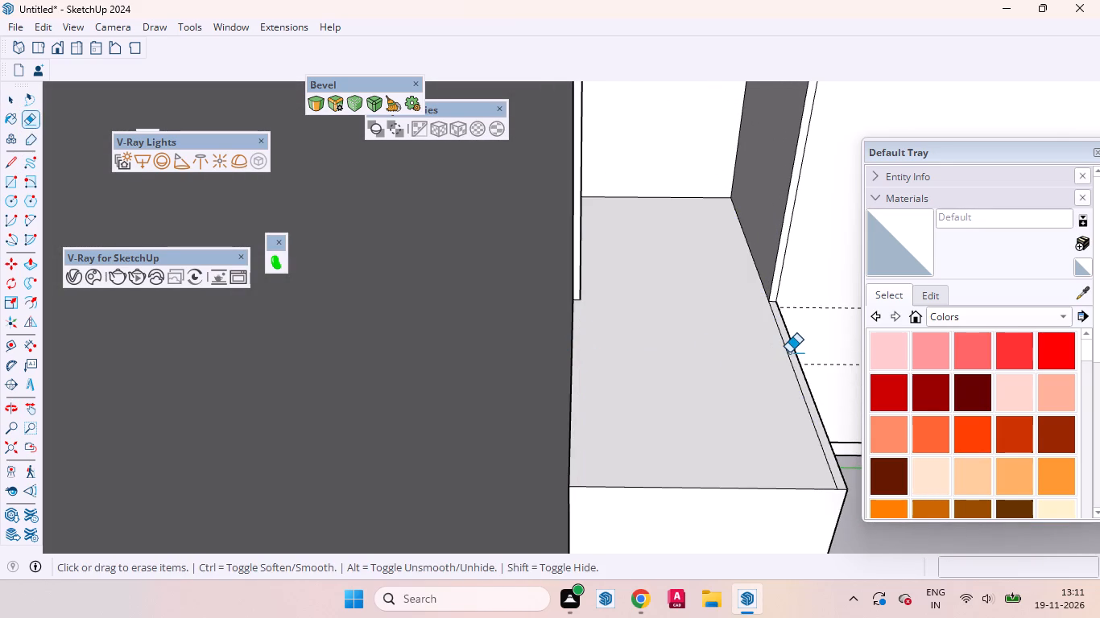
left_click(787, 352)
middle_click_drag(773, 366, 620, 347)
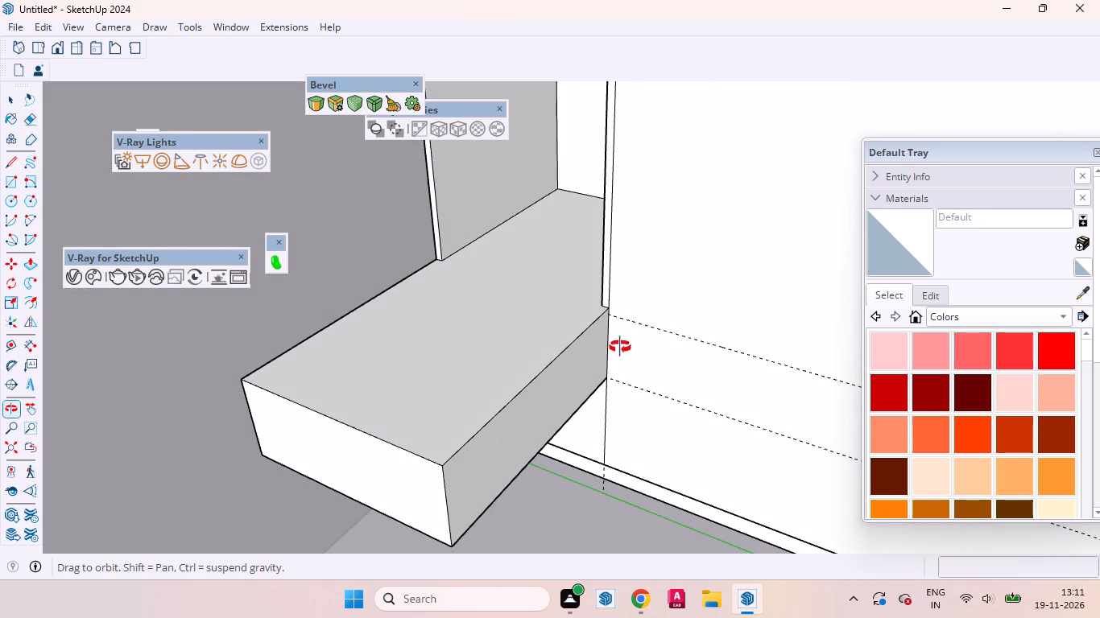
Divide the tall compartment's inner rear vertical edge beside the side wall into 4 equal segments.
middle_click_drag(620, 347, 620, 346)
scroll(639, 340, "down", 18)
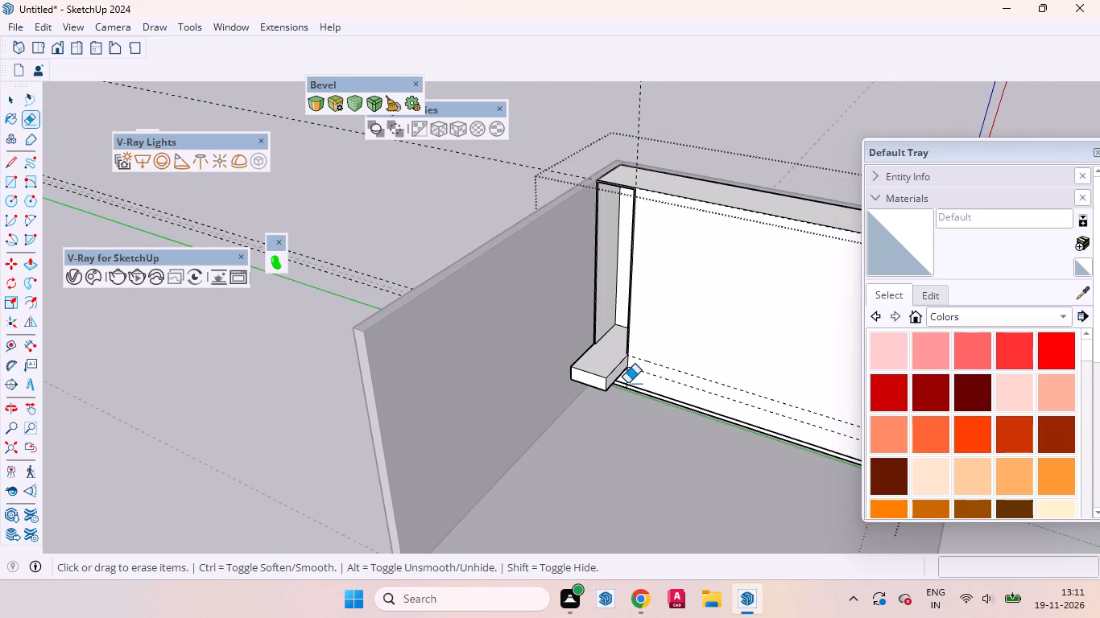
key("space")
middle_click_drag(590, 314, 590, 308)
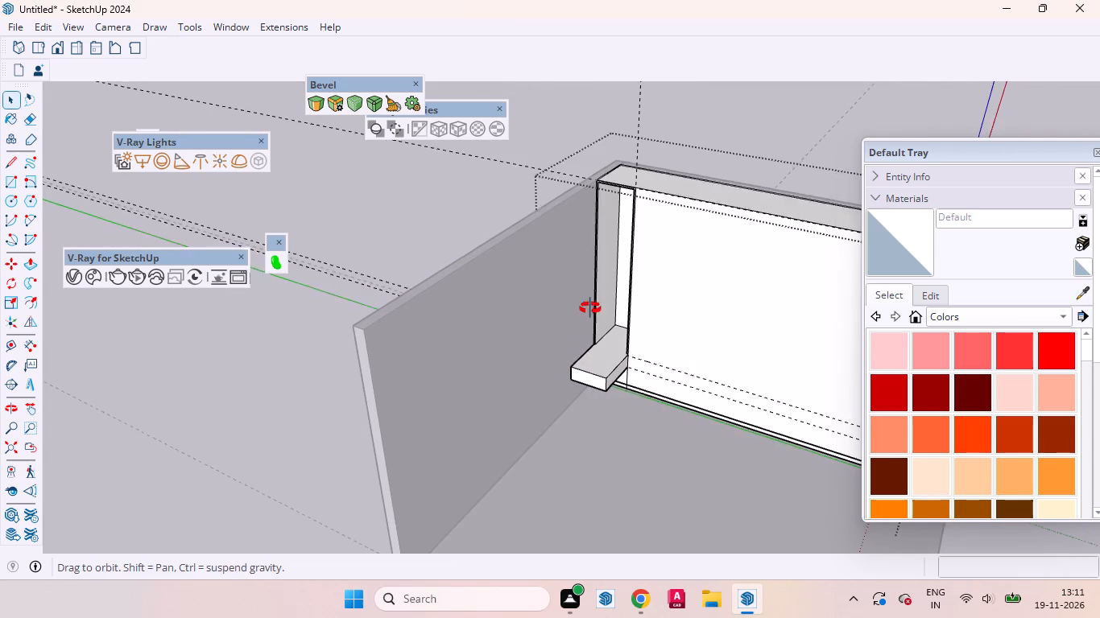
middle_click_drag(590, 308, 606, 237)
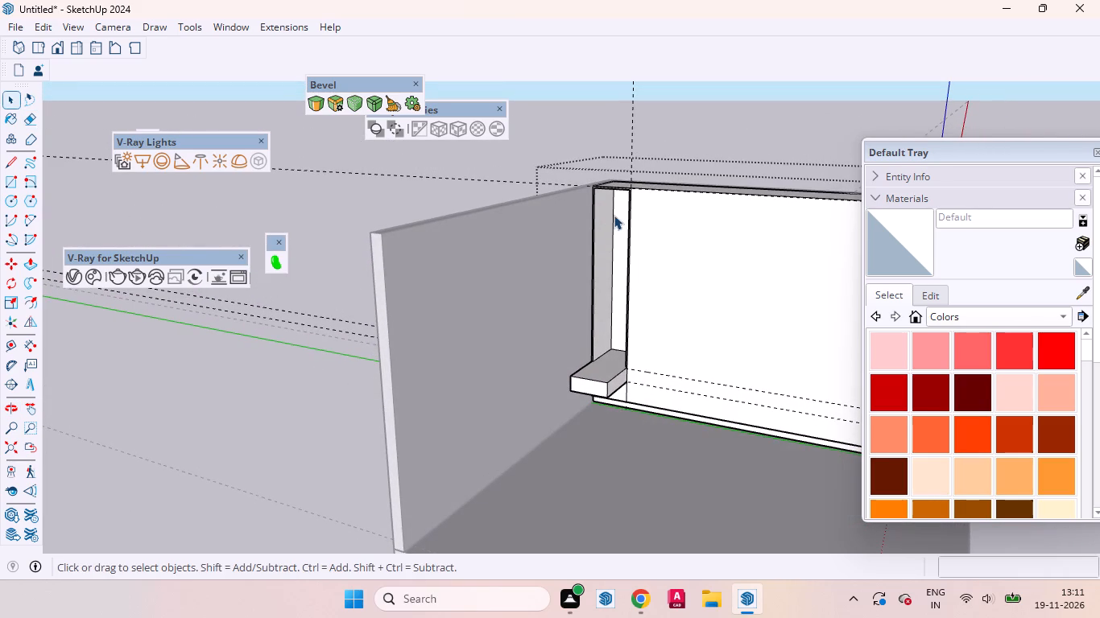
scroll(623, 184, "up", 3)
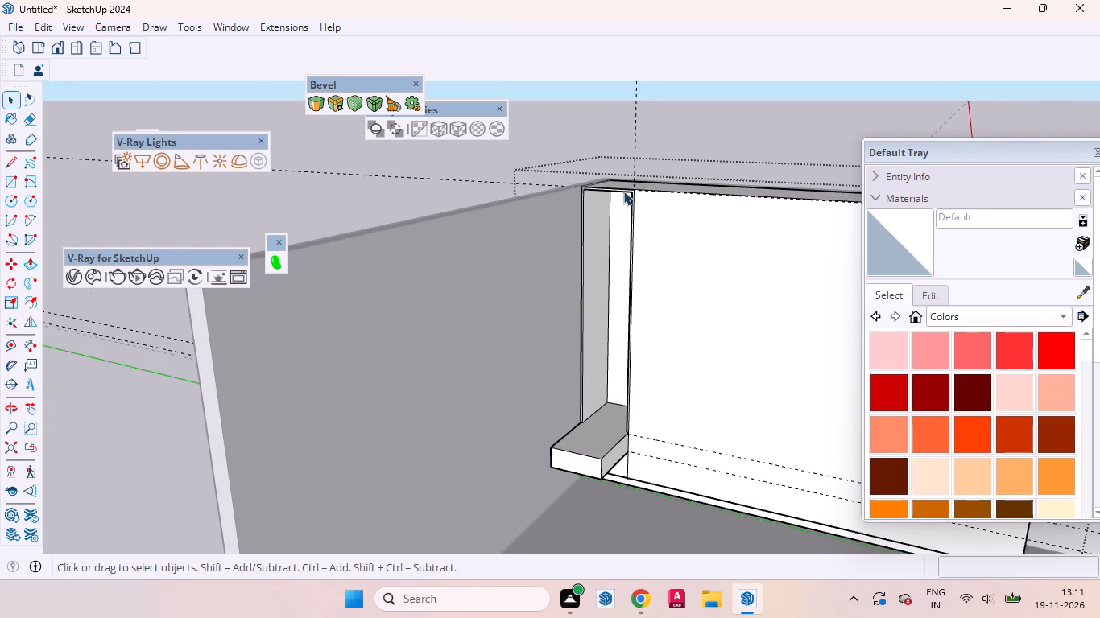
left_click(608, 304)
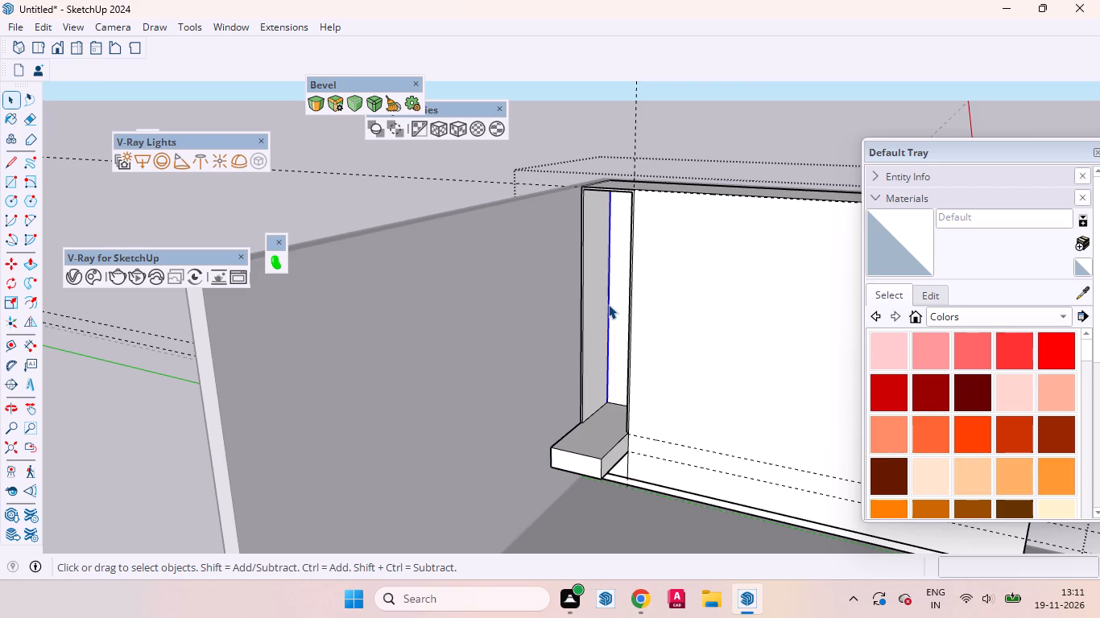
right_click(608, 304)
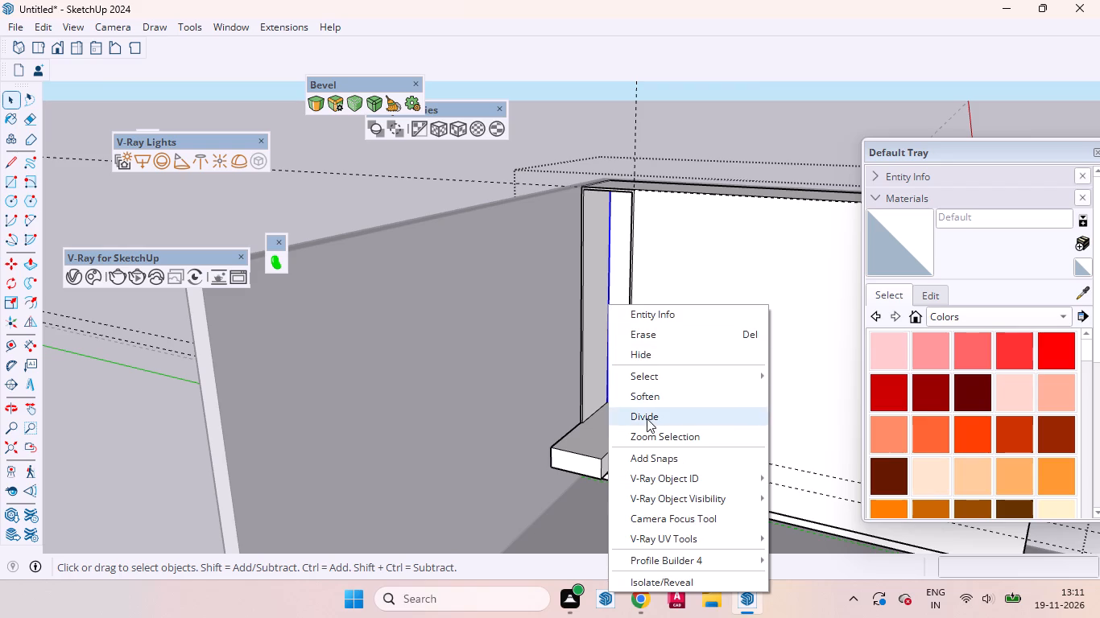
left_click(647, 421)
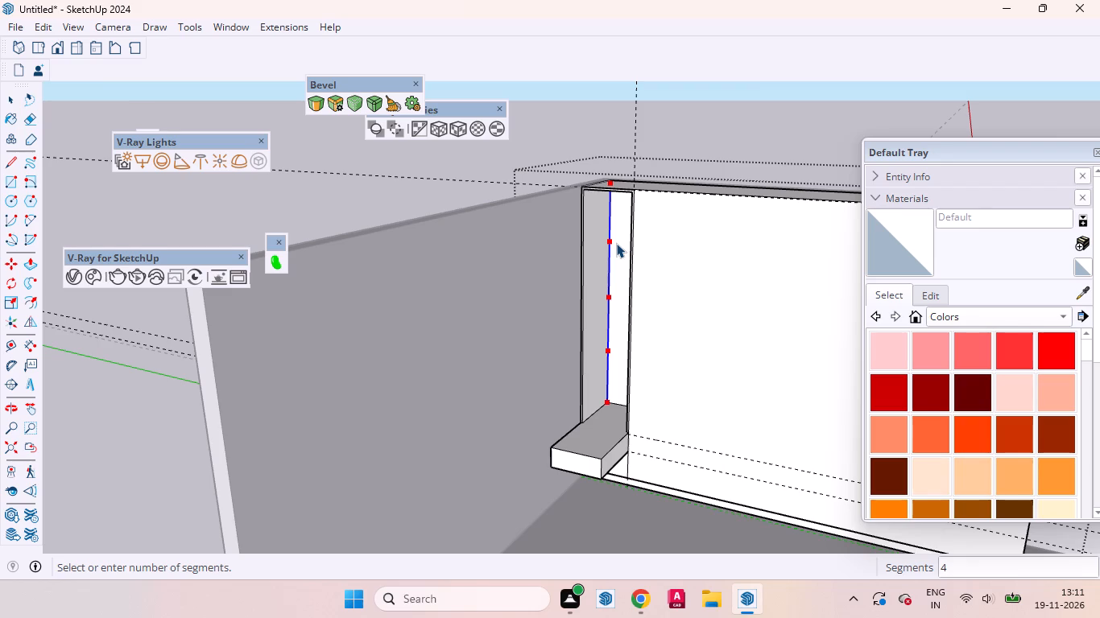
left_click(616, 243)
Copy the compartment's inner top face about 1' 10 1/16" straight down to the first division point on the rear edge.
scroll(614, 212, "up", 3)
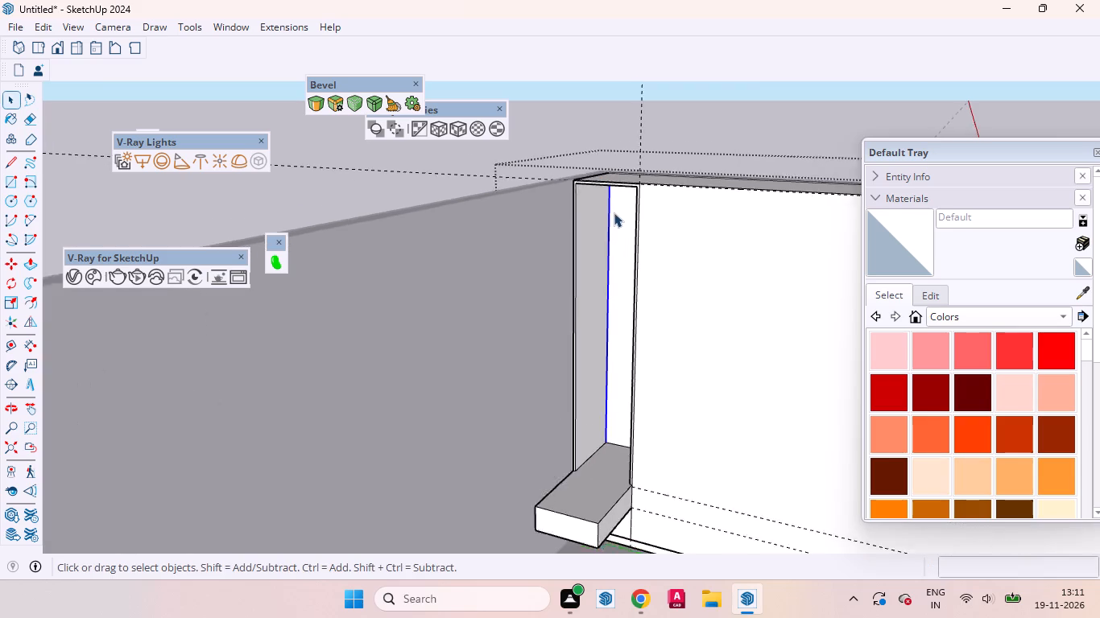
scroll(614, 212, "up", 1)
middle_click_drag(610, 214, 647, 150)
scroll(621, 169, "up", 3)
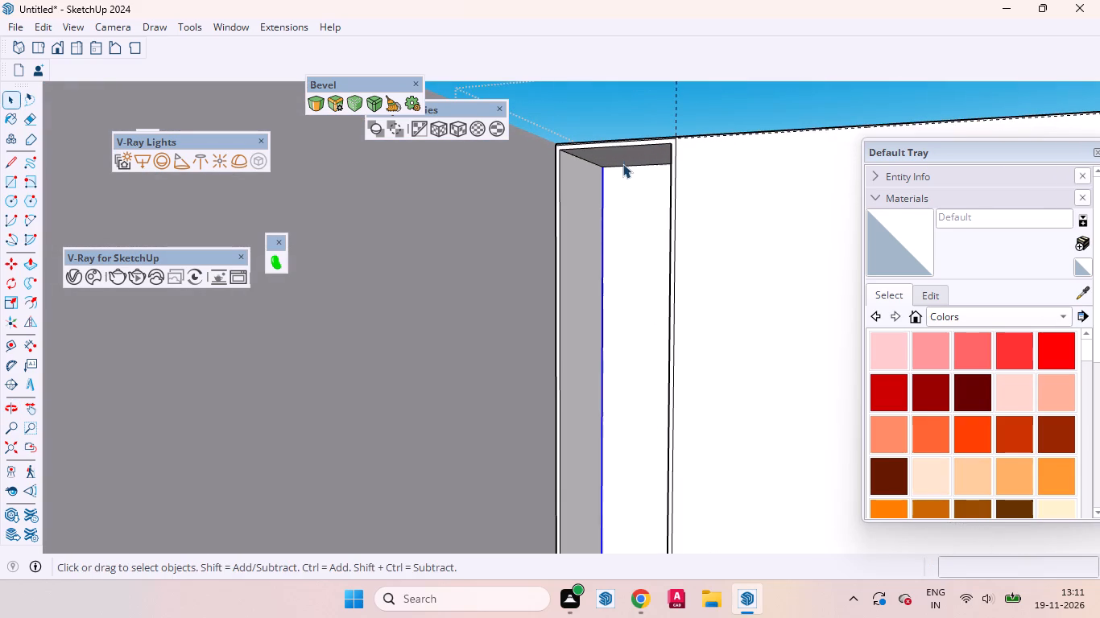
left_click(622, 155)
scroll(622, 158, "up", 2)
key("m")
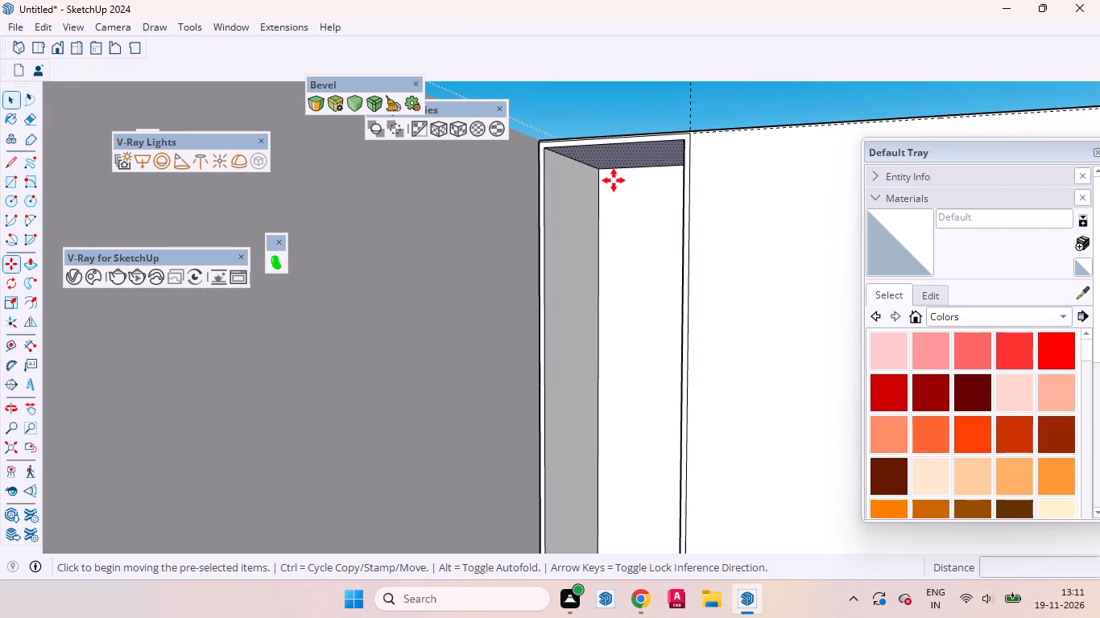
left_click(599, 173)
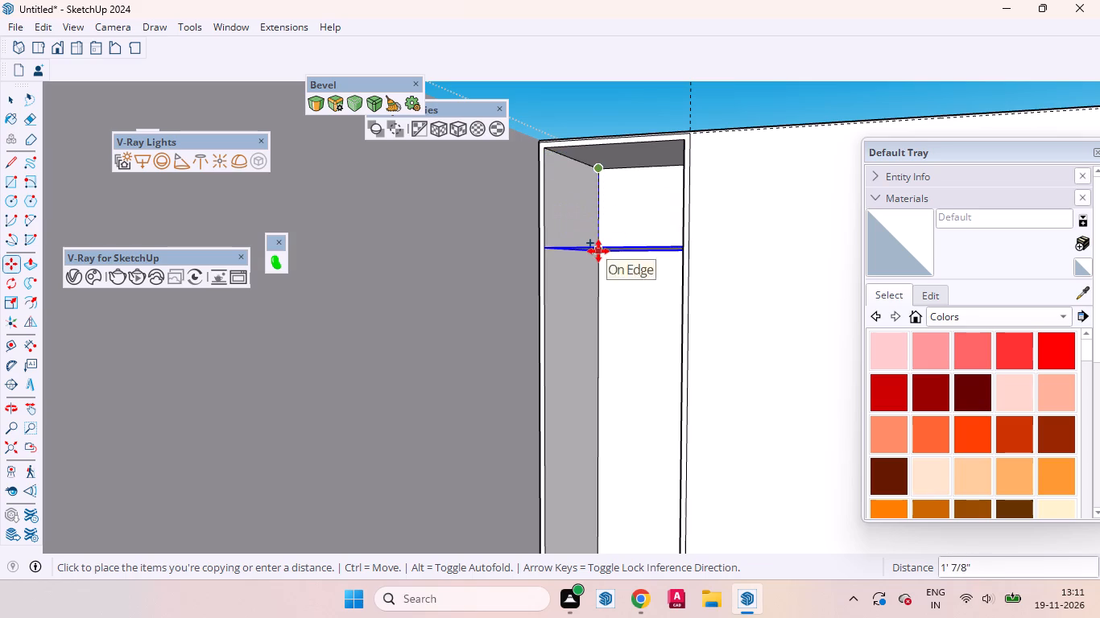
left_click(598, 308)
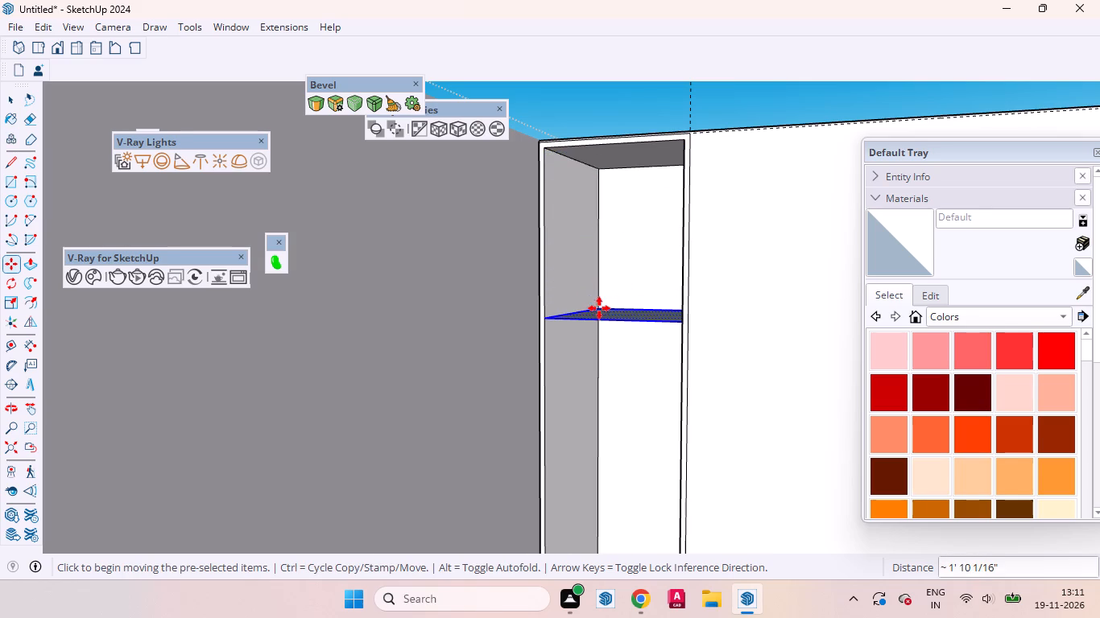
key("space")
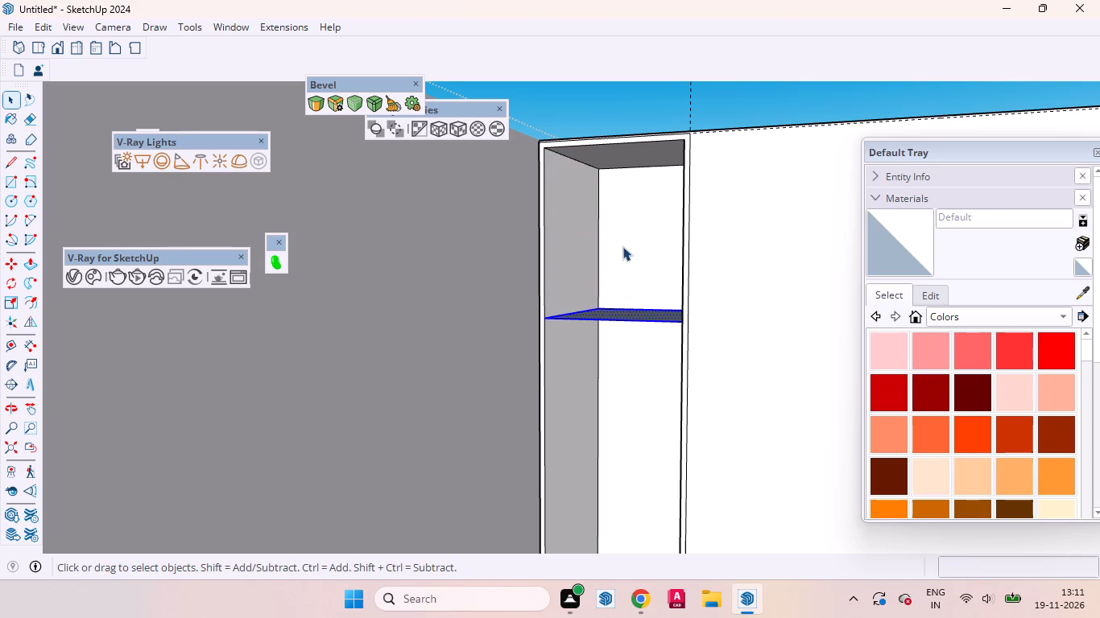
Make the copied shelf face a group.
scroll(625, 240, "down", 2)
middle_click_drag(621, 295, 584, 265)
scroll(584, 265, "down", 3)
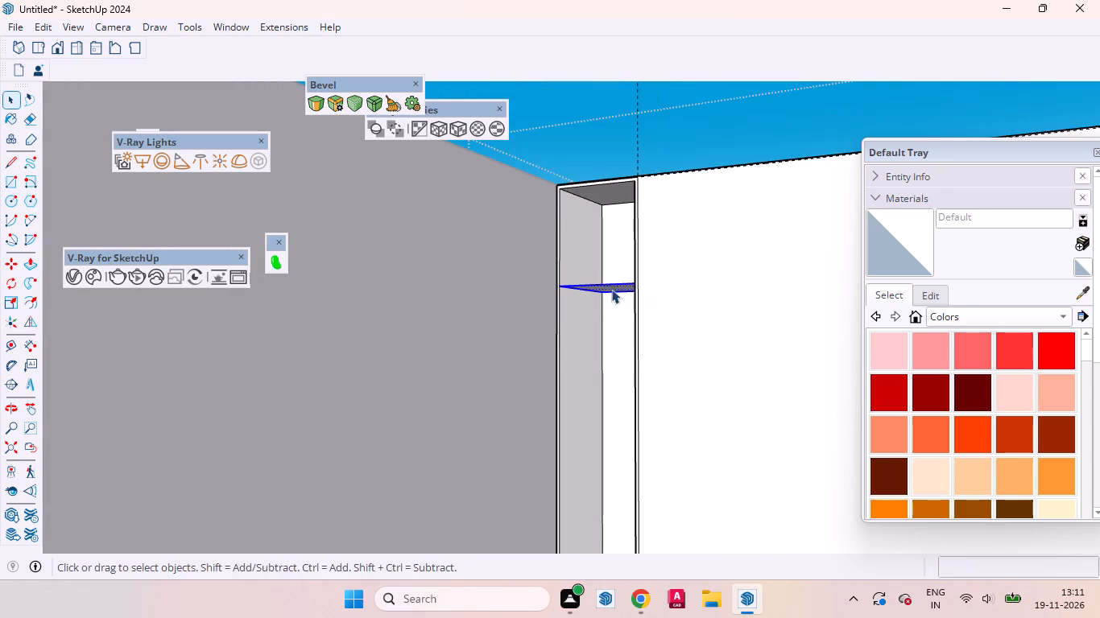
middle_click_drag(613, 292, 658, 417)
right_click(618, 308)
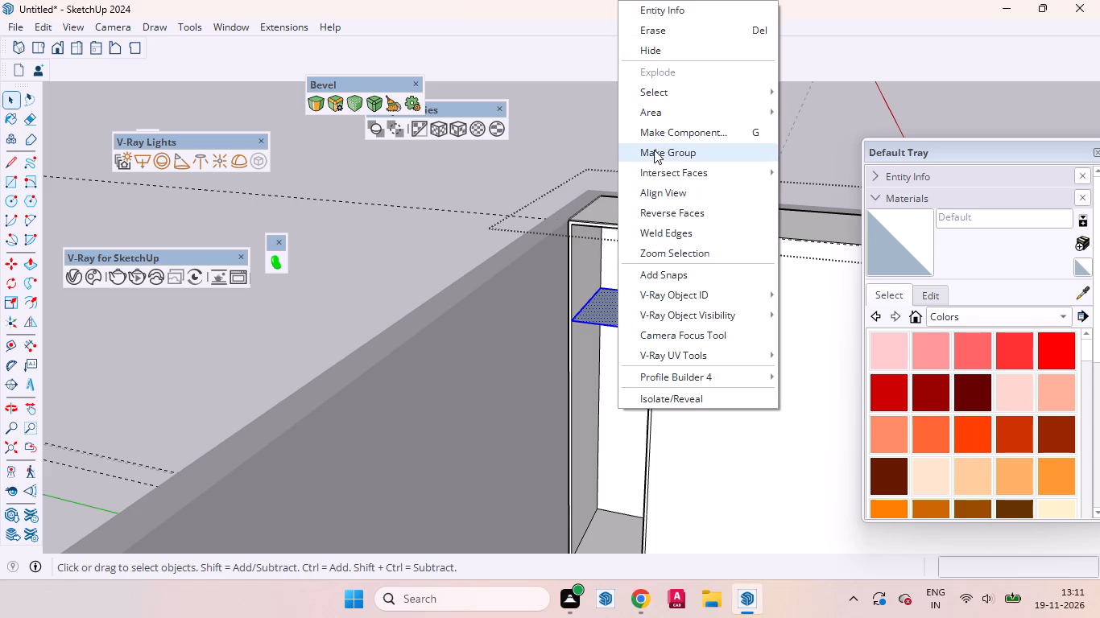
left_click(654, 150)
Pull the face inside the shelf group up 18 mm with Push/Pull and leave the group.
scroll(618, 303, "up", 2)
middle_click_drag(619, 319, 628, 324)
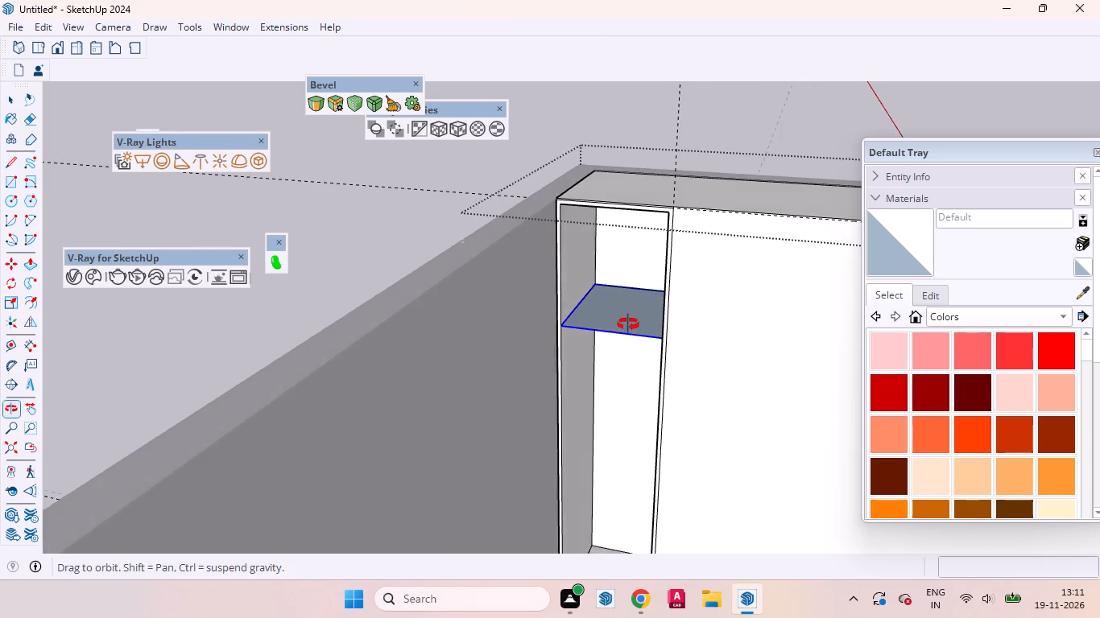
middle_click_drag(628, 324, 632, 329)
scroll(601, 309, "up", 3)
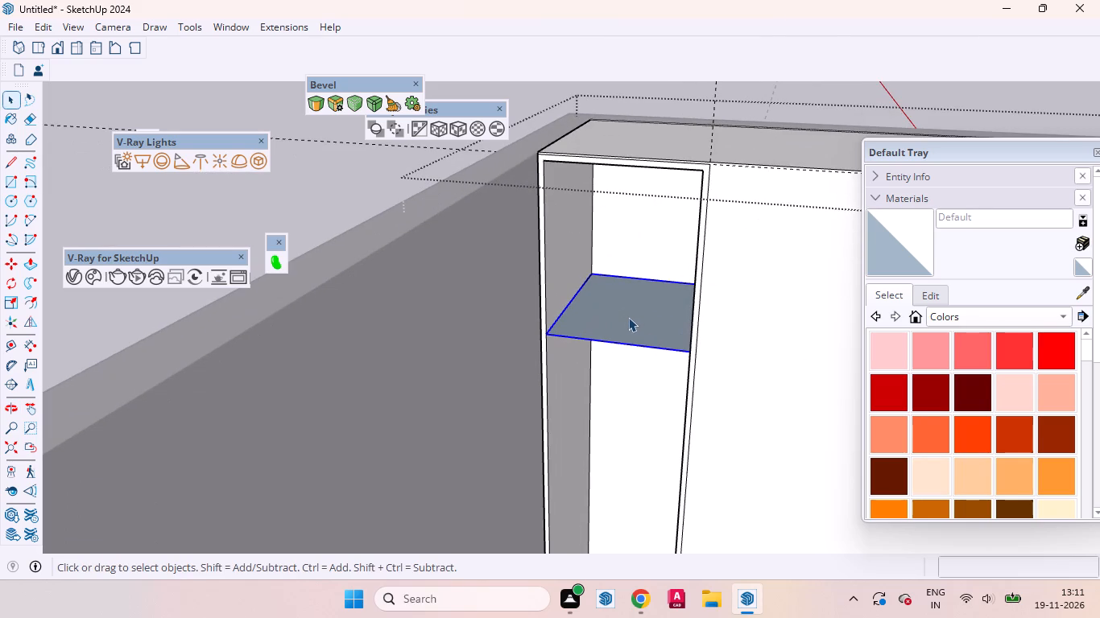
double_click(628, 317)
left_click(626, 321)
key("p")
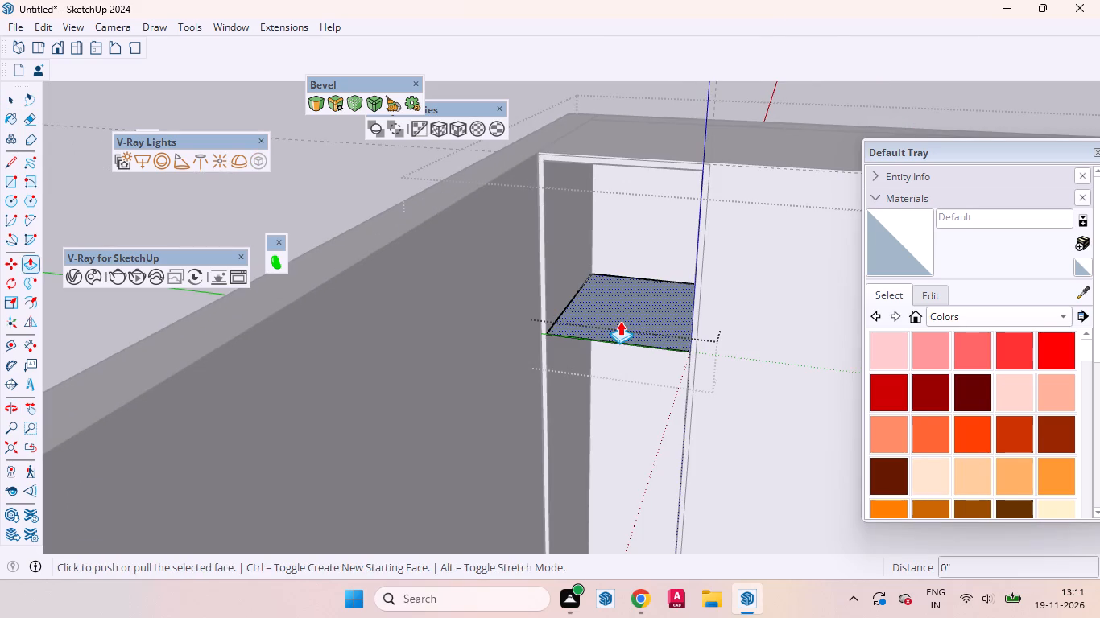
left_click(620, 321)
type("18mm")
key("Return")
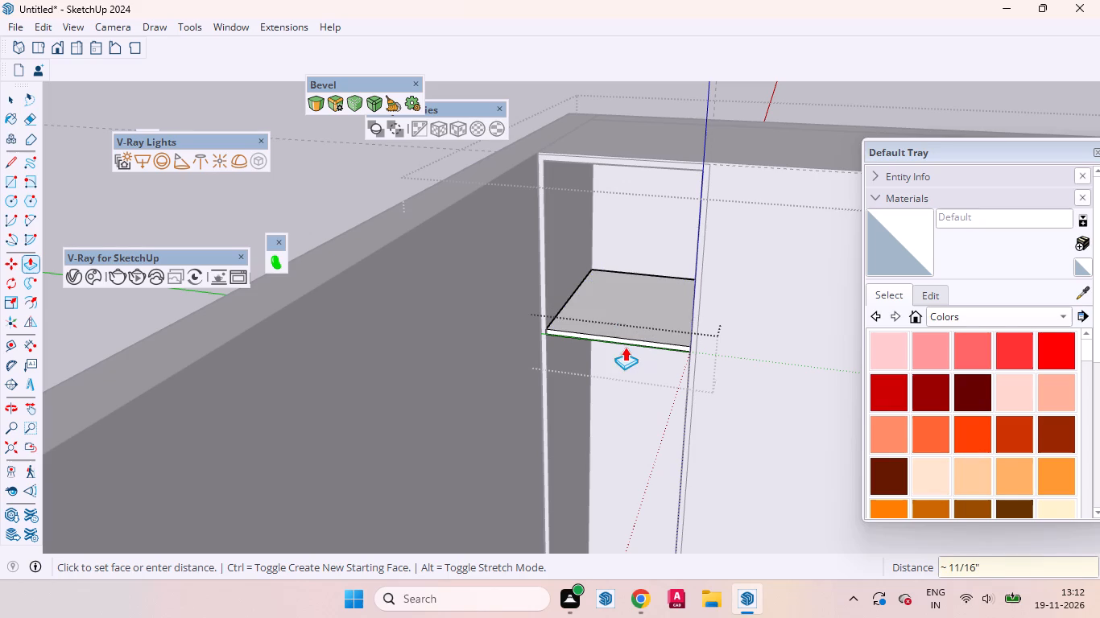
key("space")
scroll(528, 207, "down", 3)
scroll(470, 253, "down", 10)
left_click(354, 201)
Copy the 18 mm shelf group about 1' 10 1/16" down to the middle division point of the compartment's rear edge.
middle_click_drag(577, 328, 576, 299)
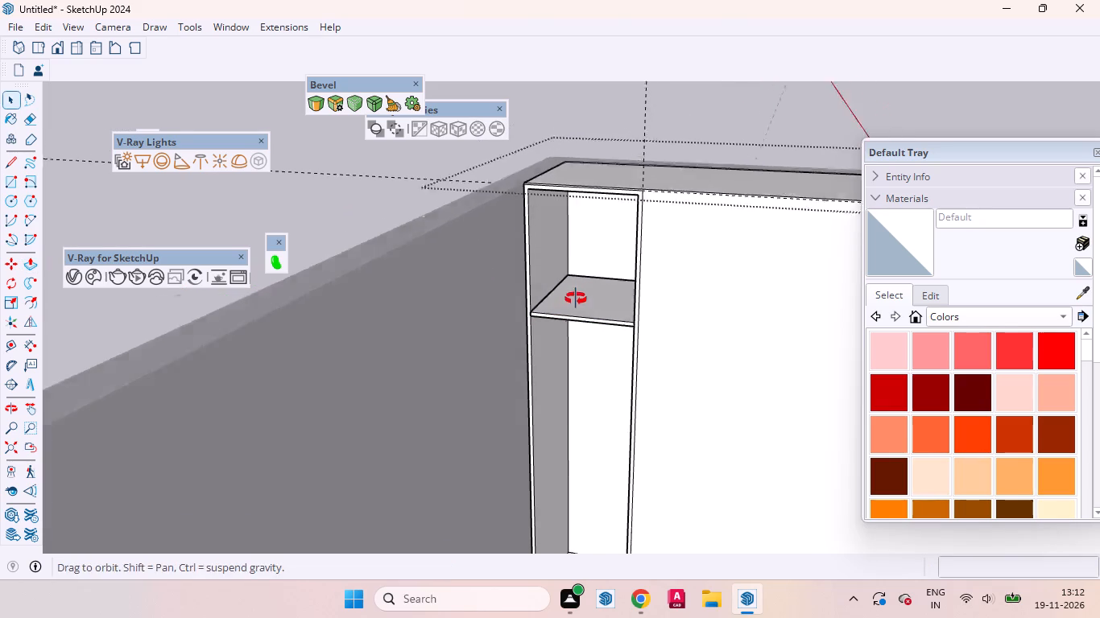
middle_click_drag(576, 299, 576, 298)
left_click(578, 292)
middle_click_drag(574, 282, 573, 205)
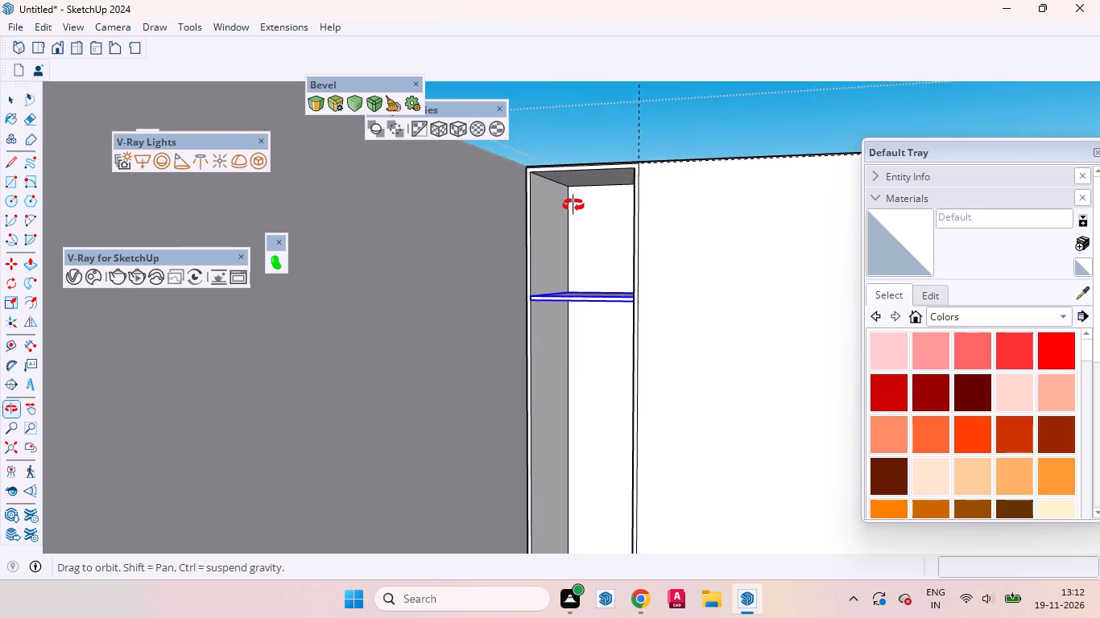
middle_click_drag(573, 205, 567, 159)
scroll(605, 390, "up", 3)
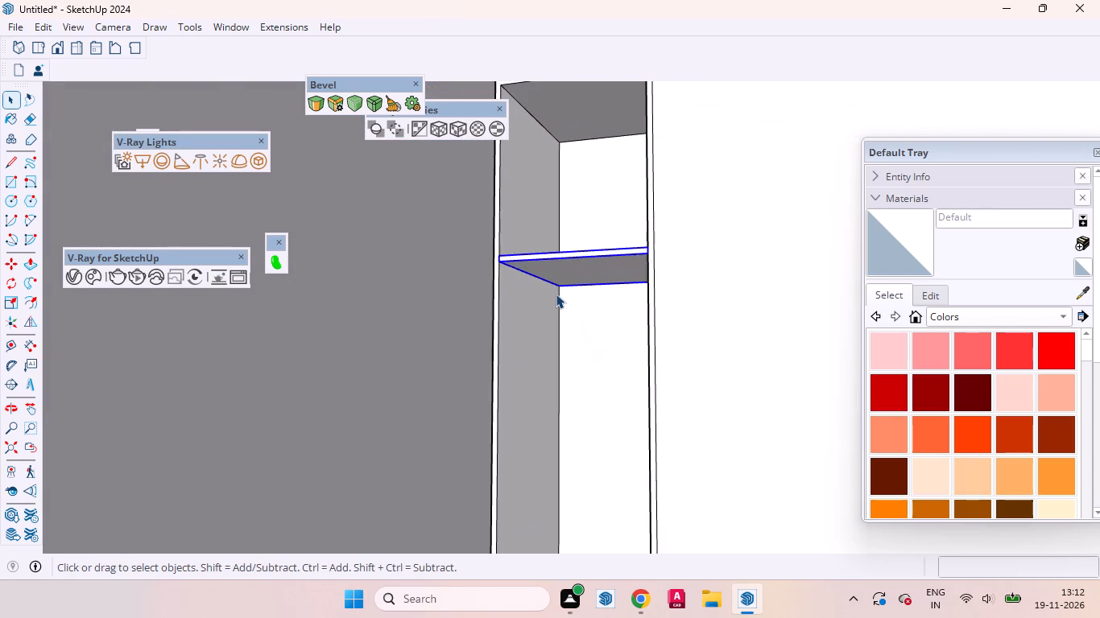
scroll(556, 294, "up", 2)
key("m")
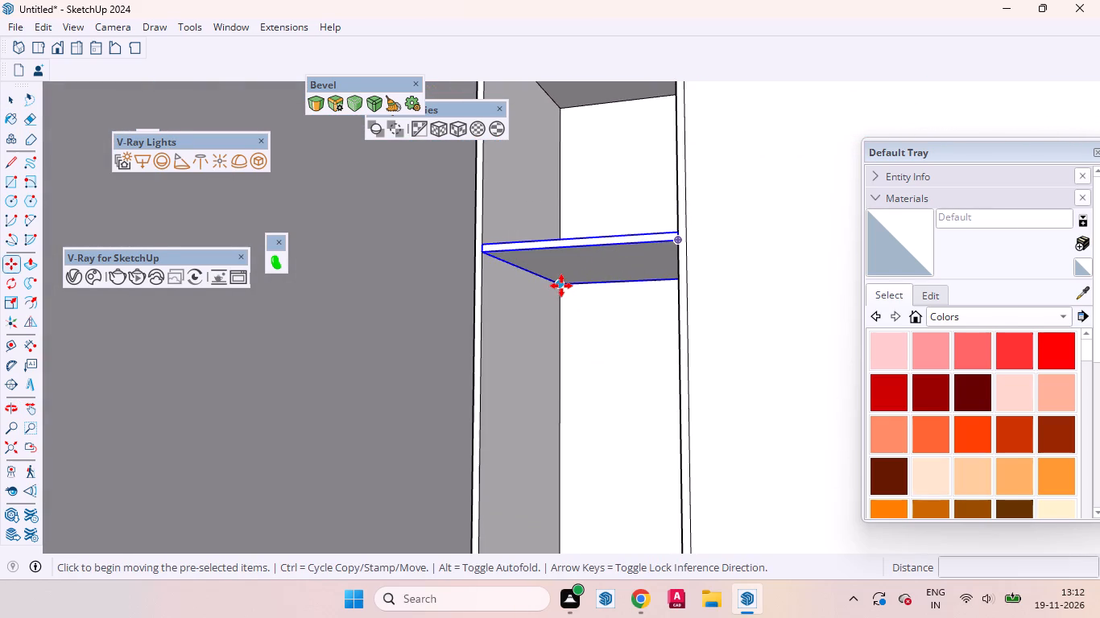
left_click(561, 286)
scroll(564, 325, "down", 7)
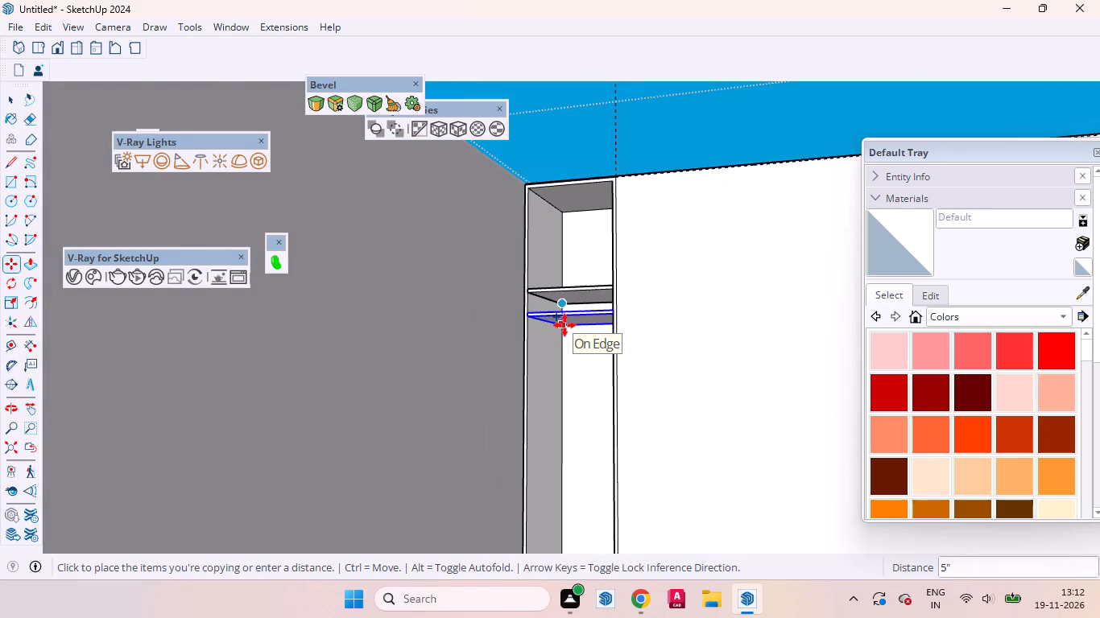
scroll(564, 325, "down", 4)
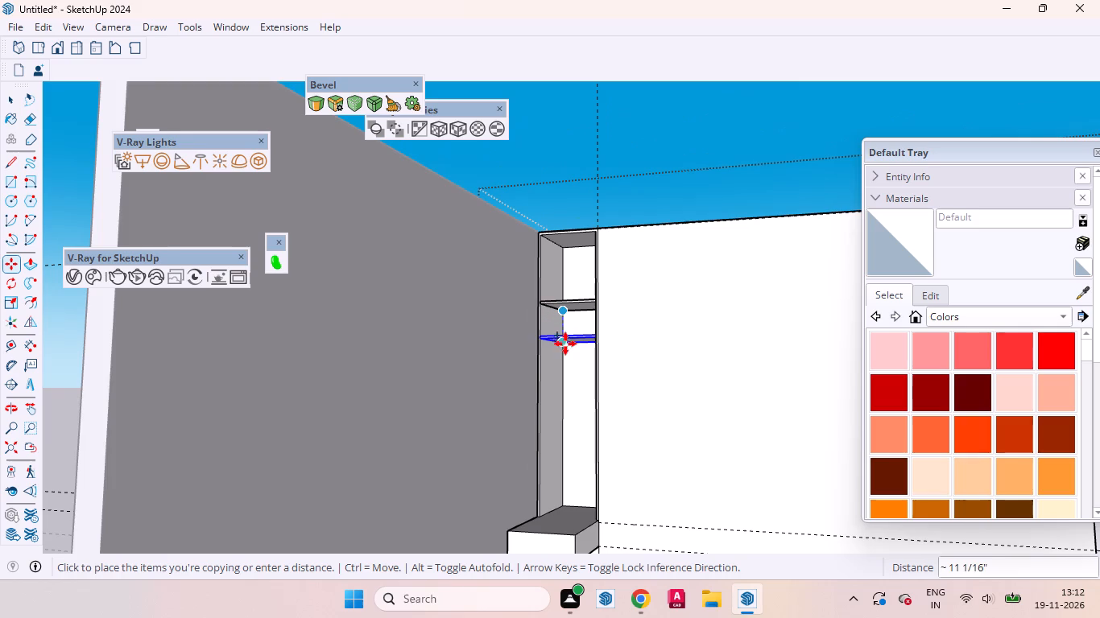
left_click(565, 377)
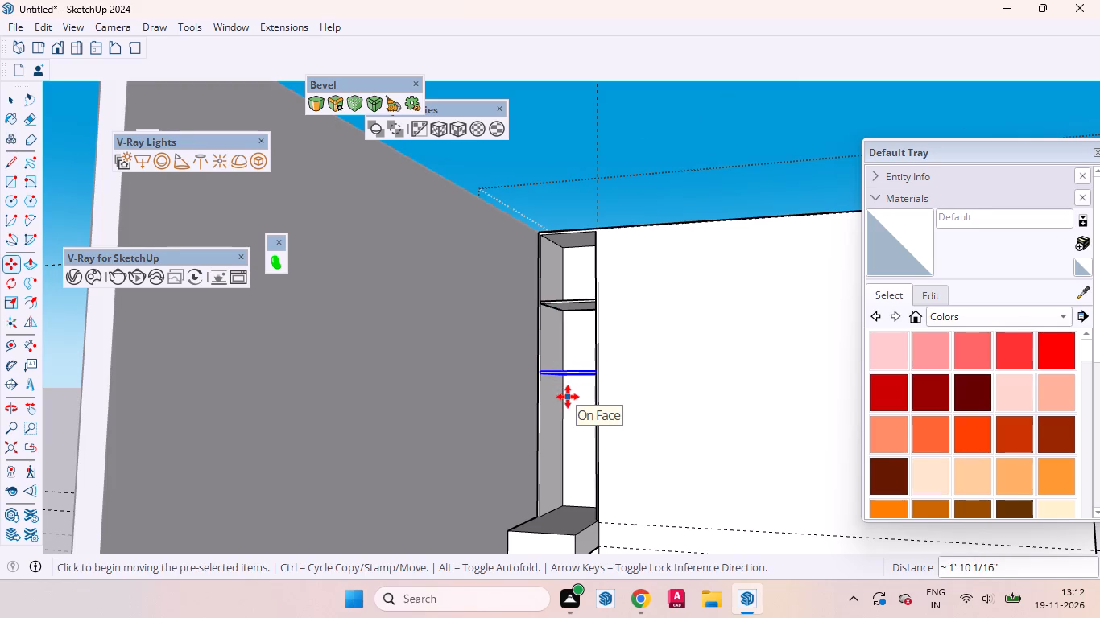
Copy the middle shelf about 1' 10 1/16" further down to the lowest division point above the drawer.
scroll(568, 397, "up", 1)
middle_click_drag(564, 398, 557, 378)
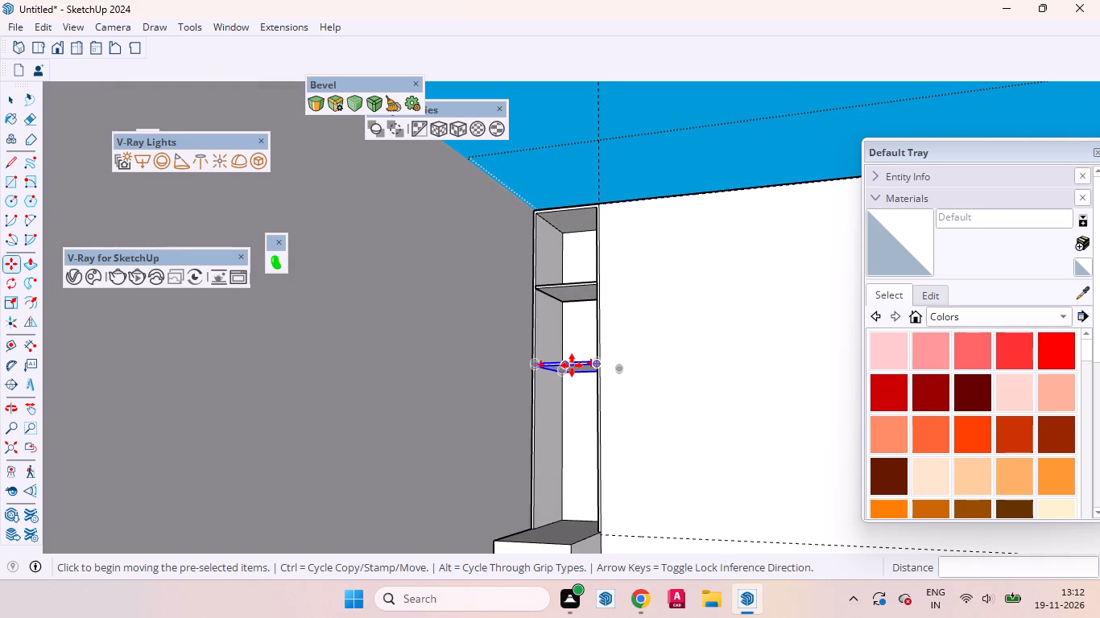
scroll(572, 365, "up", 4)
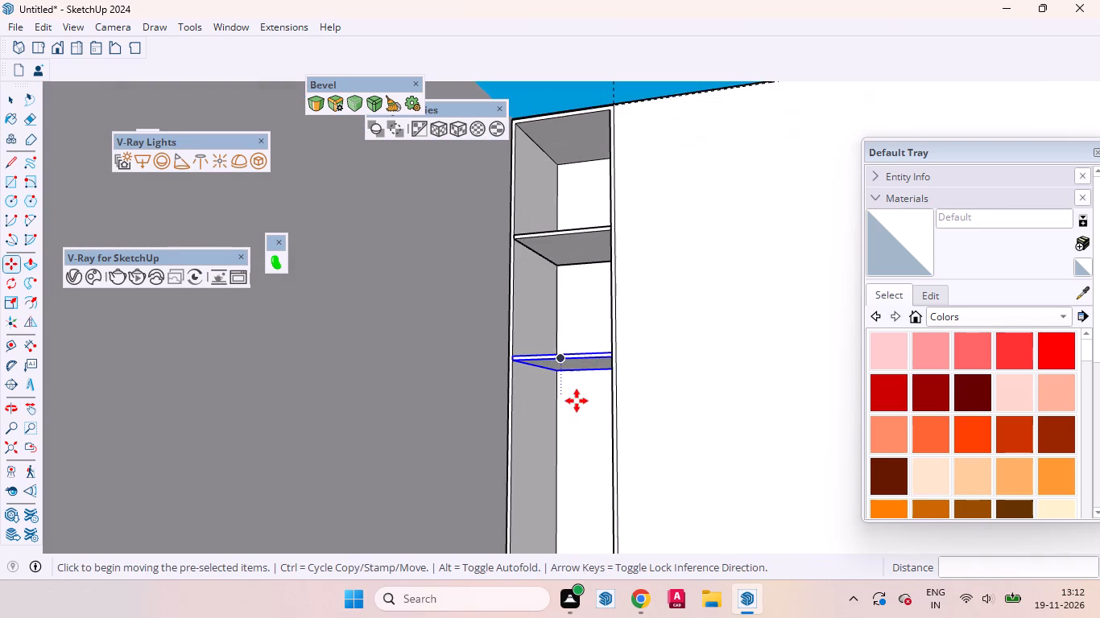
middle_click_drag(576, 406, 573, 389)
scroll(627, 222, "down", 5)
scroll(623, 237, "up", 1)
scroll(619, 343, "up", 3)
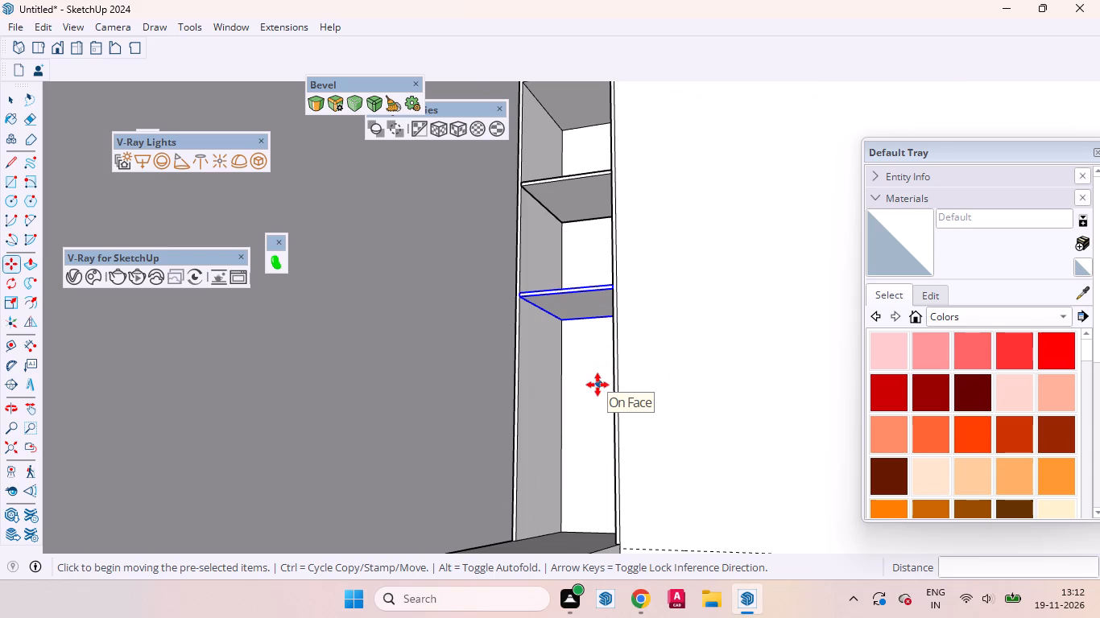
left_click(565, 324)
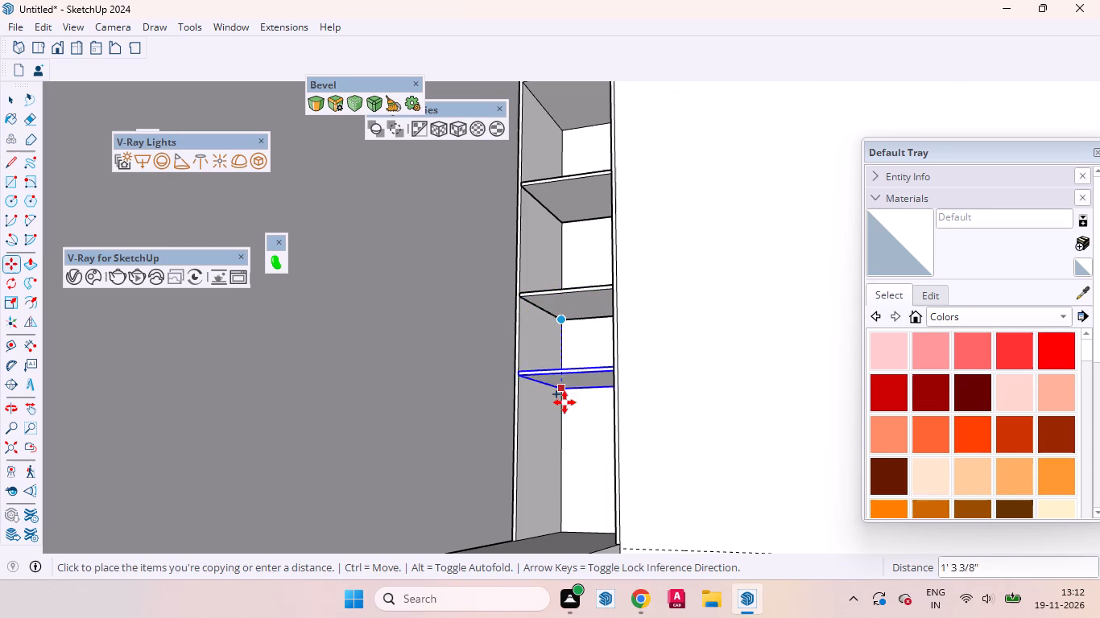
left_click(564, 422)
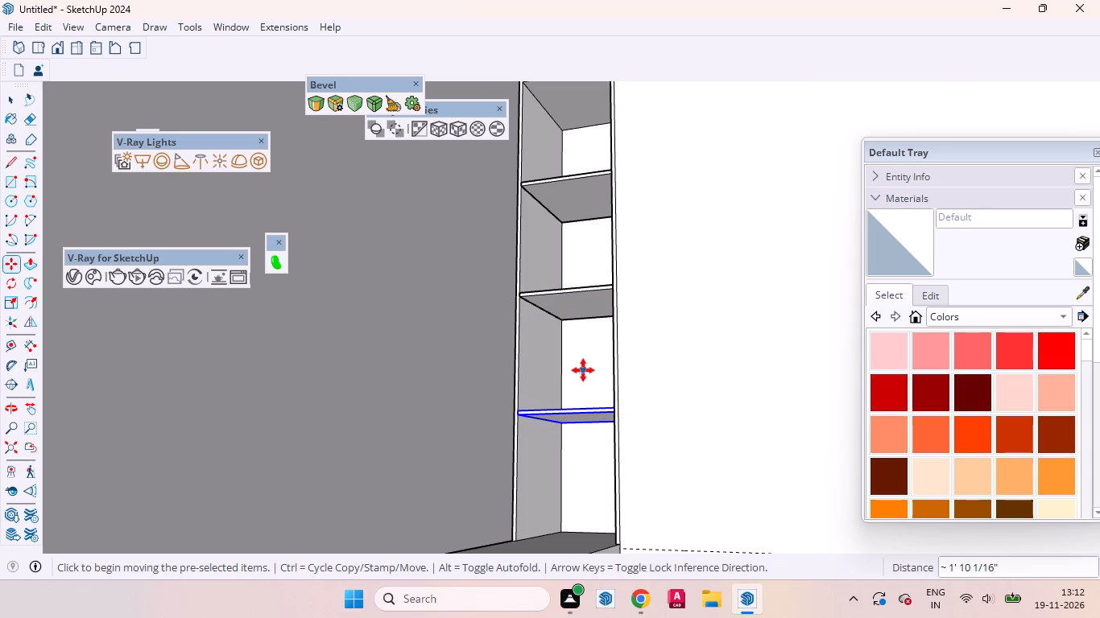
key("space")
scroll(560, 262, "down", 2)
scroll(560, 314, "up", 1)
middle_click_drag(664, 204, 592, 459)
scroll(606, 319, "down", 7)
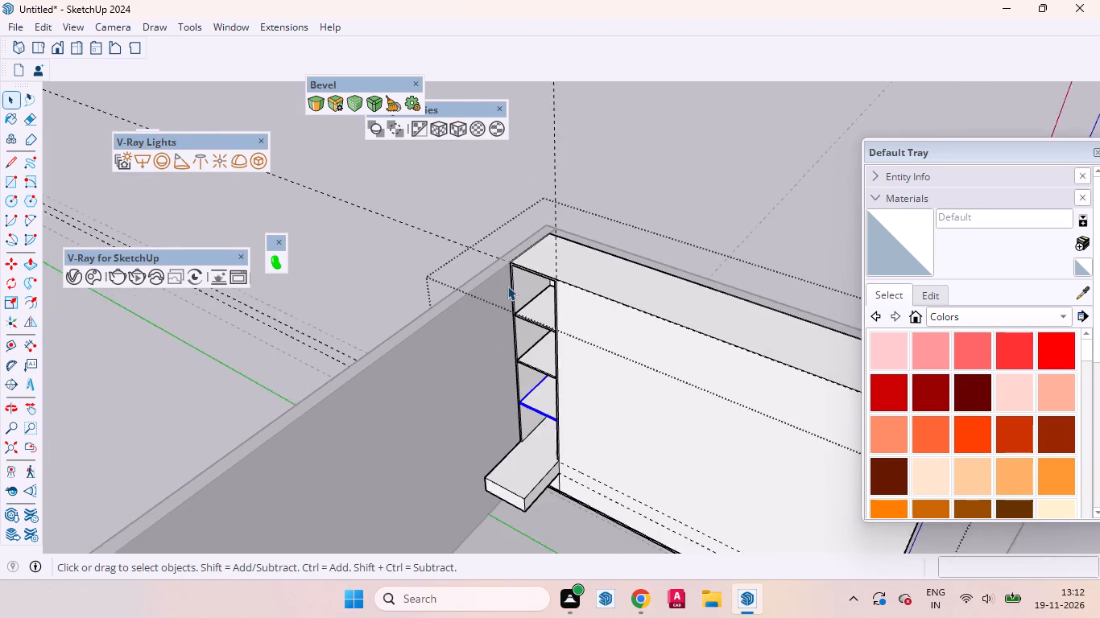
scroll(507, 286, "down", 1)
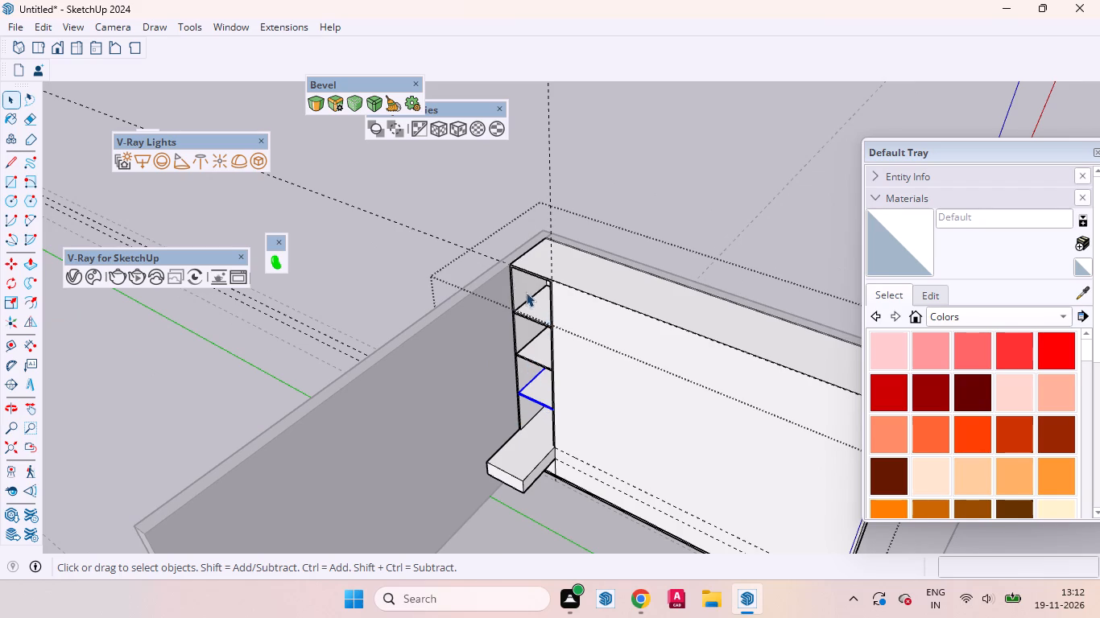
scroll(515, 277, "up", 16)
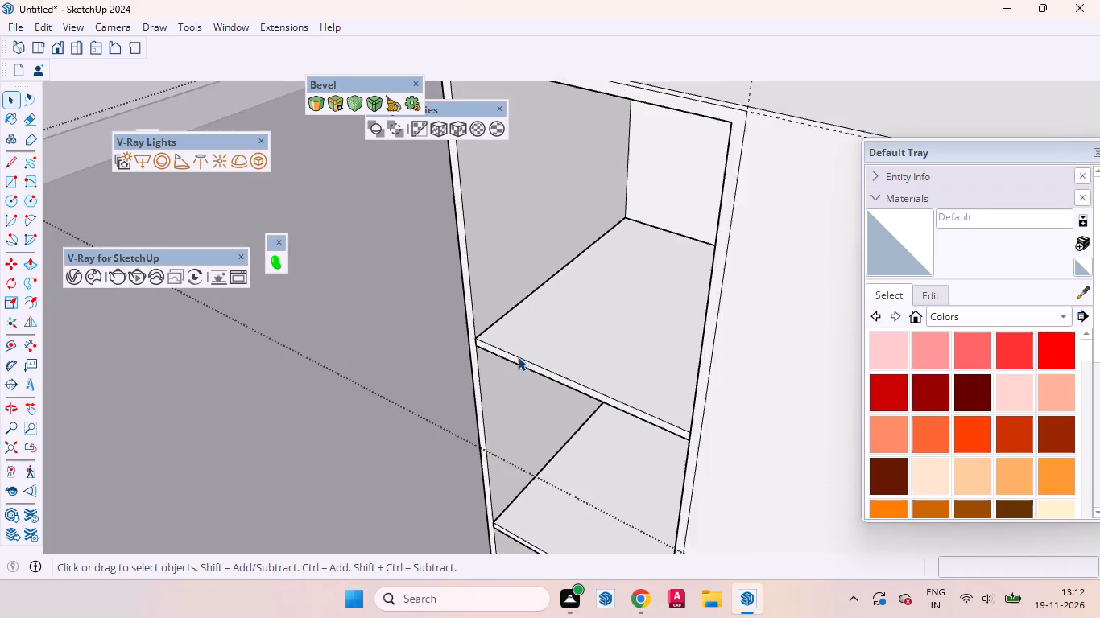
Push the top shelf's front face back 18 mm inside its group and leave the group.
scroll(518, 356, "up", 5)
middle_click_drag(505, 364, 507, 322)
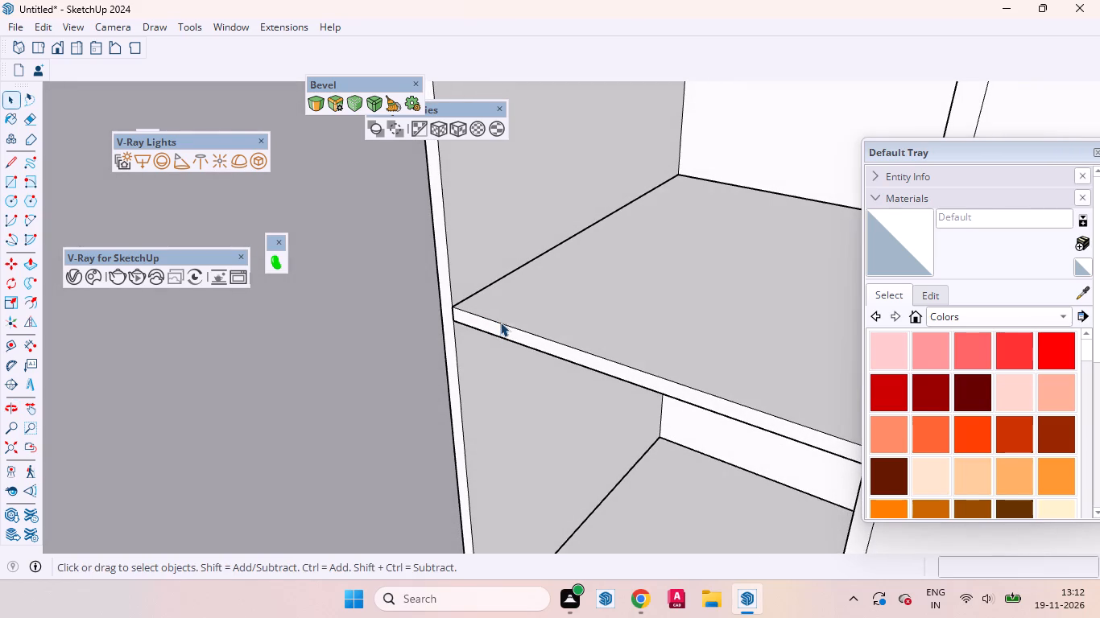
left_click(499, 327)
double_click(499, 332)
left_click(499, 332)
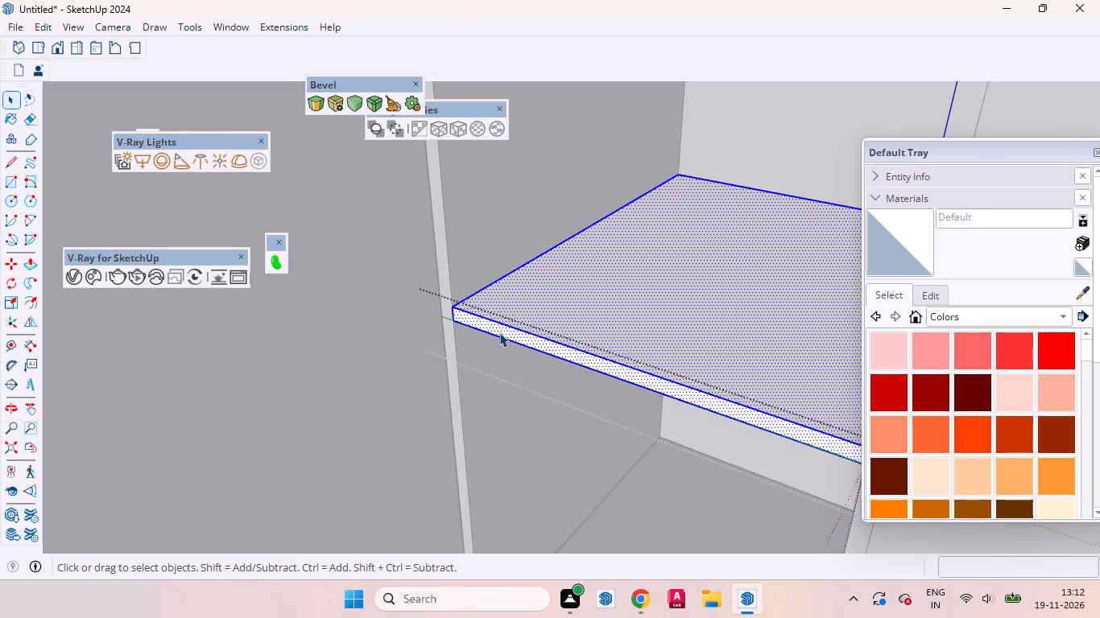
key("p")
scroll(511, 336, "up", 2)
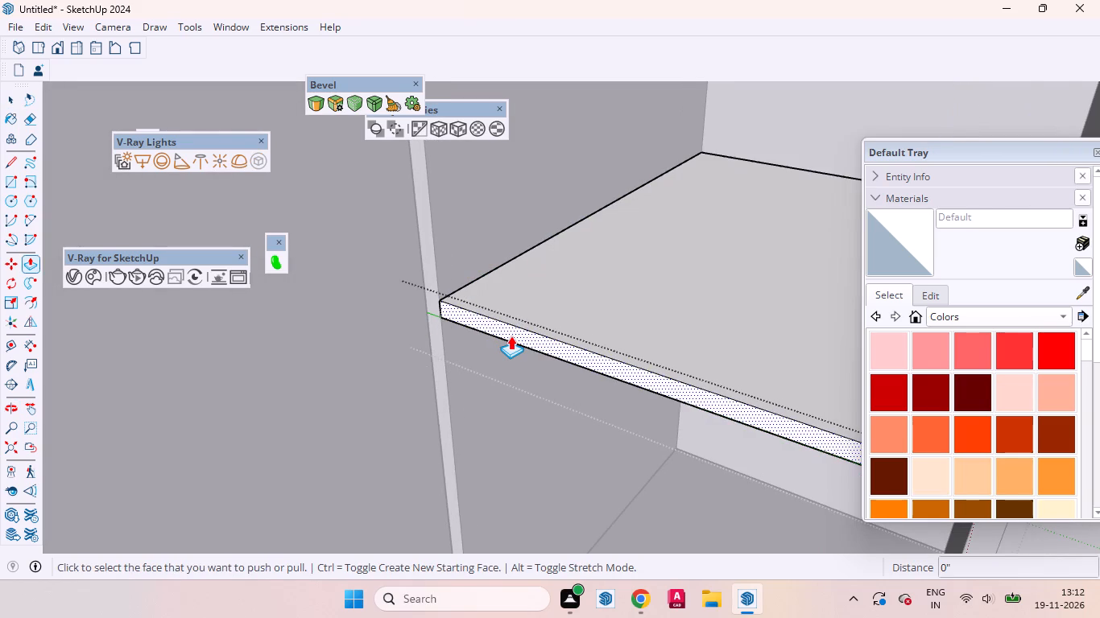
left_click(511, 336)
key("1")
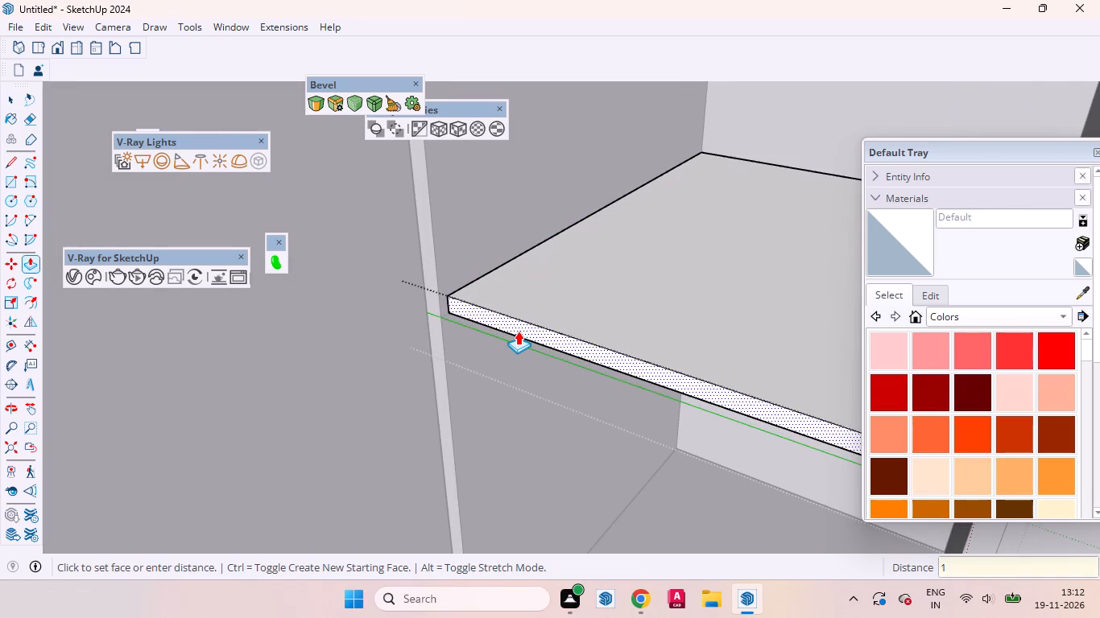
type("8mm")
key("Return")
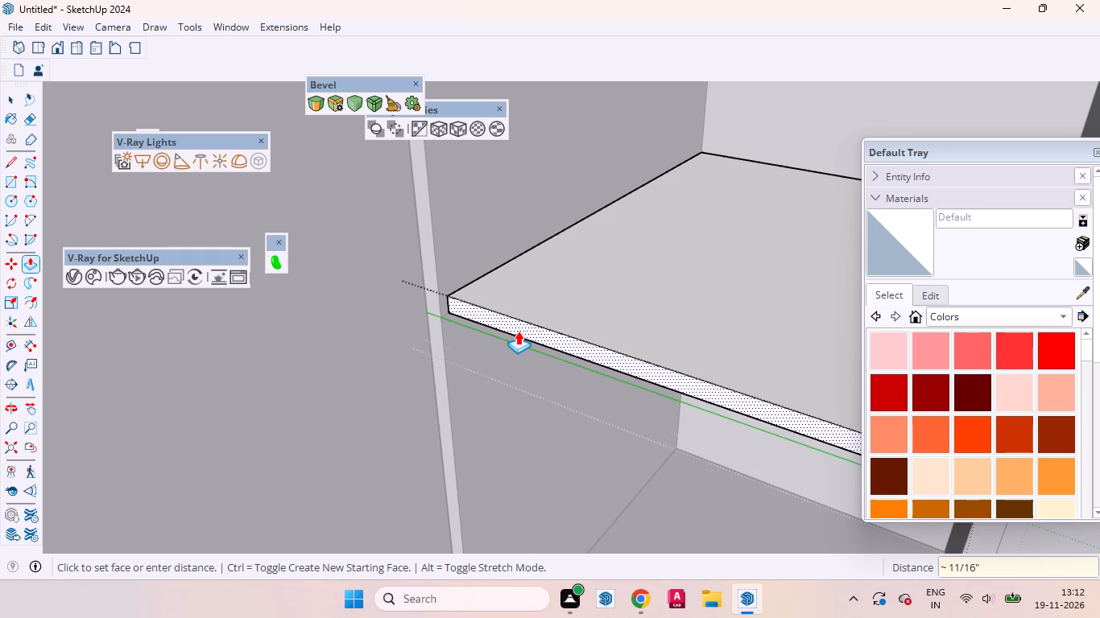
key("space")
scroll(548, 220, "down", 12)
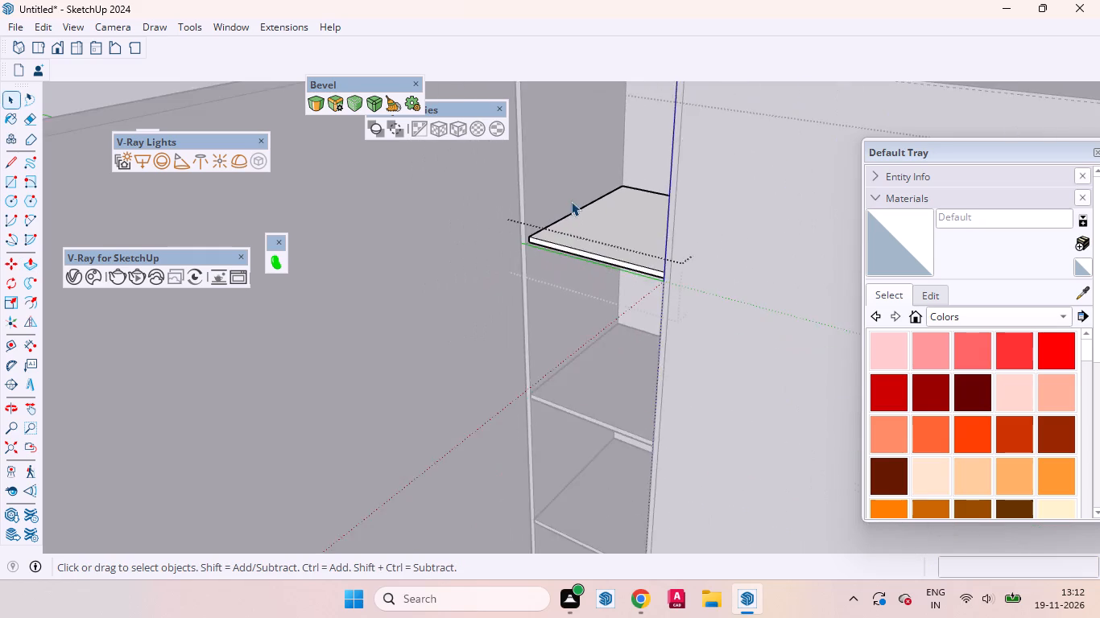
scroll(571, 201, "down", 3)
left_click(593, 364)
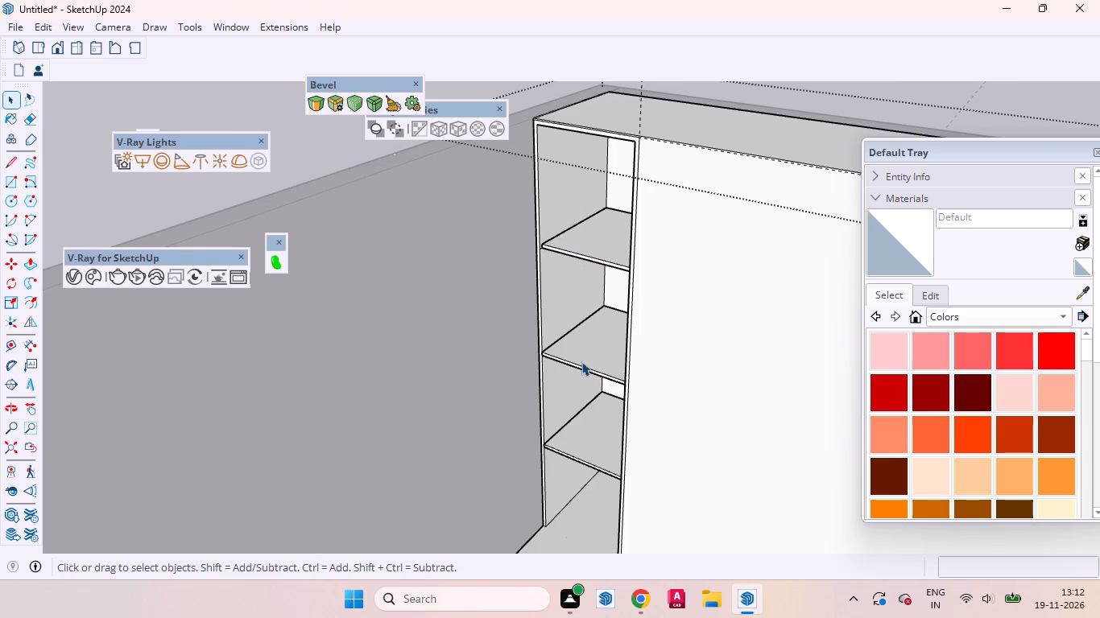
Push the front face of the shelf compartment's surrounding frame back by the same 18 mm.
scroll(581, 360, "up", 13)
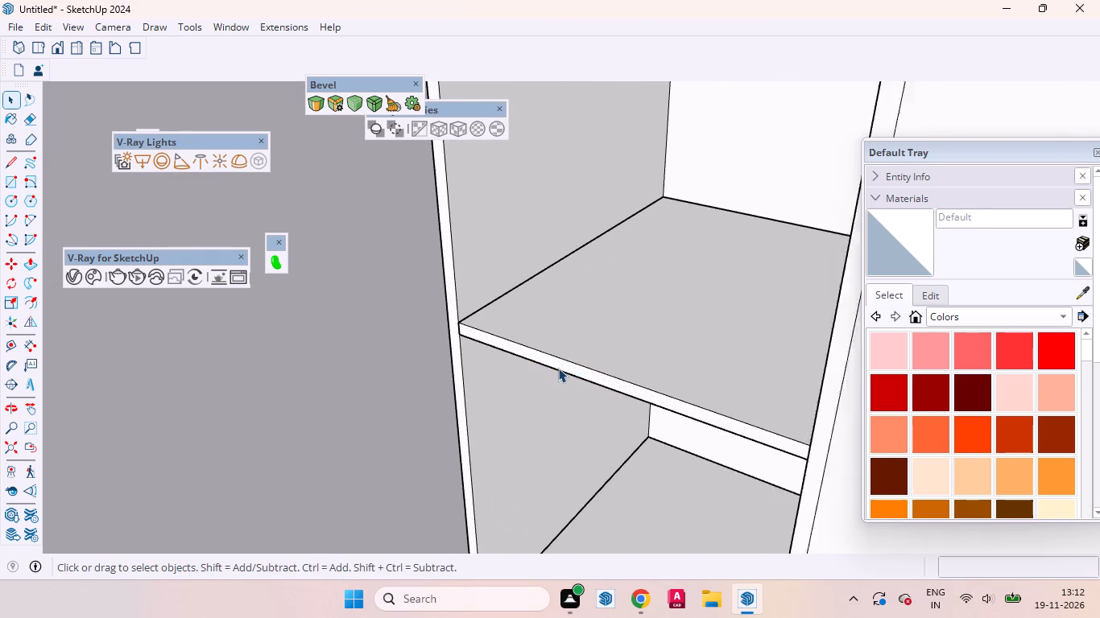
scroll(558, 368, "up", 1)
left_click(444, 315)
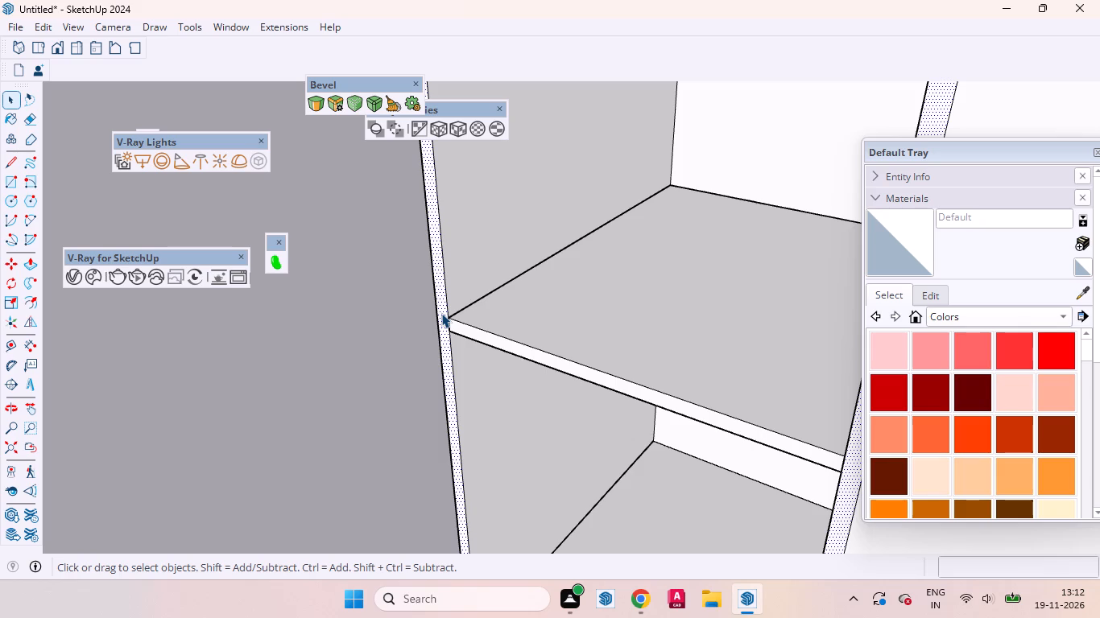
key("p")
double_click(441, 313)
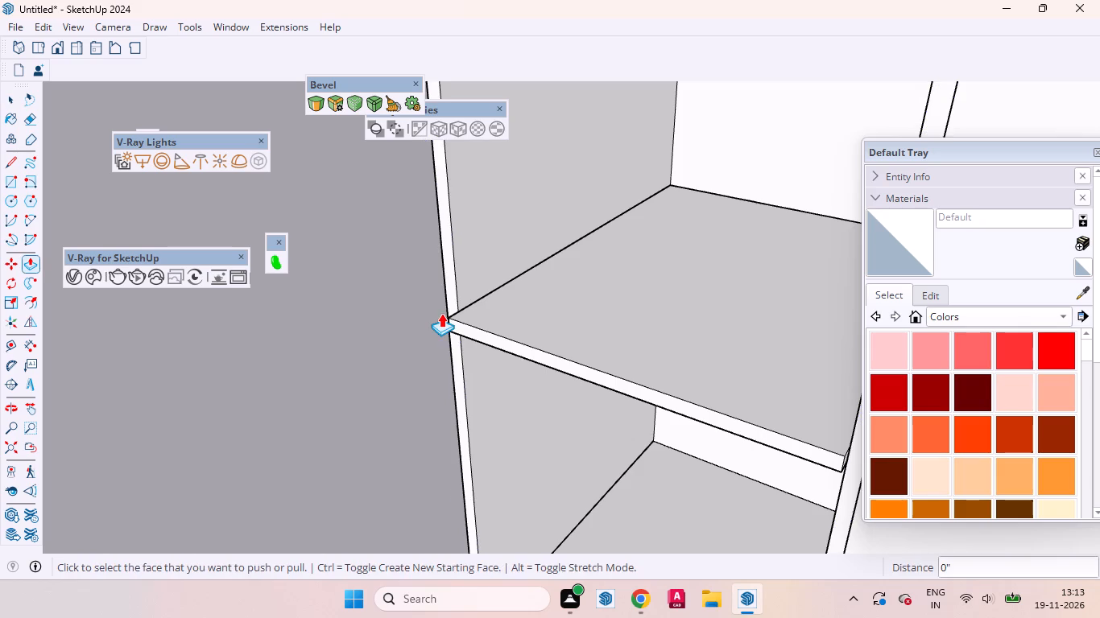
key("space")
Push the middle shelf's front face back by the same 18 mm inside its group and leave the group.
scroll(516, 299, "down", 3)
scroll(516, 299, "up", 1)
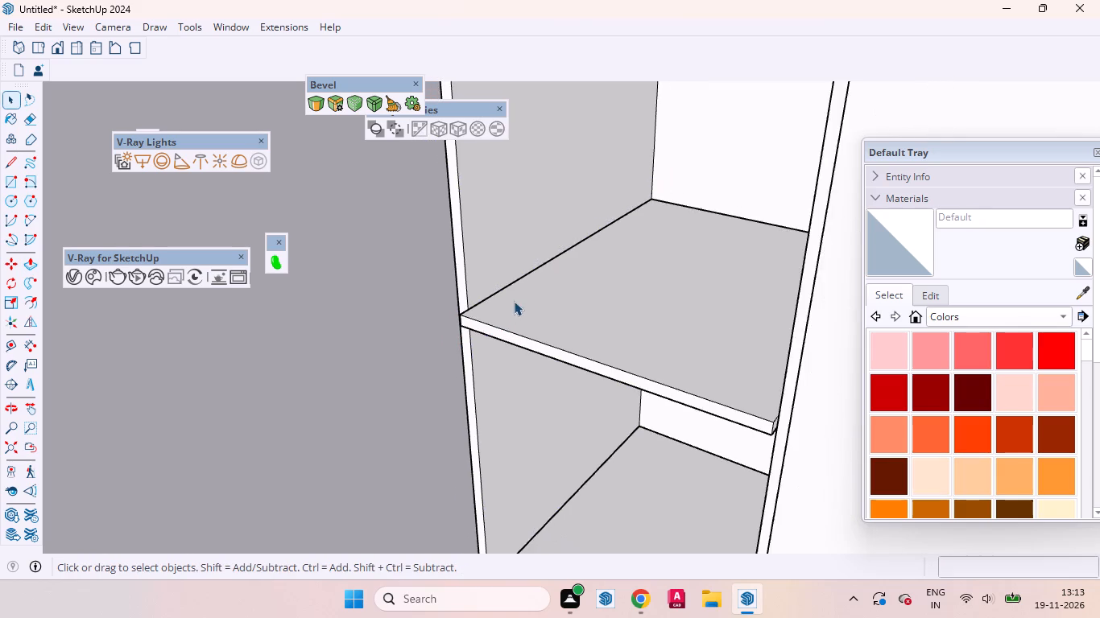
scroll(514, 305, "down", 7)
scroll(624, 349, "up", 6)
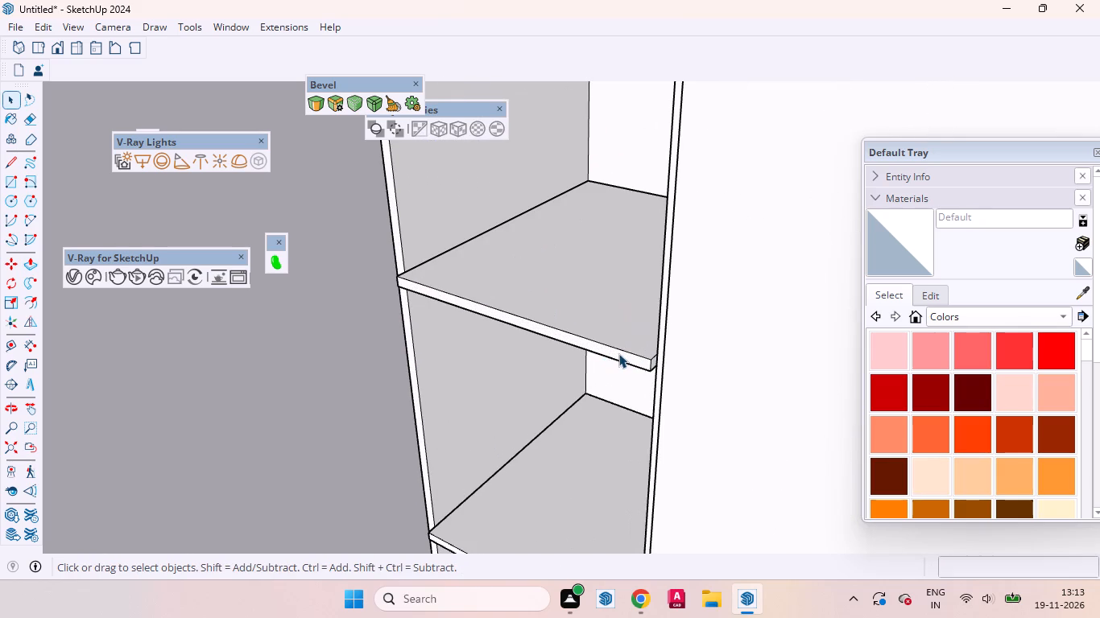
left_click(618, 353)
double_click(610, 353)
left_click(610, 353)
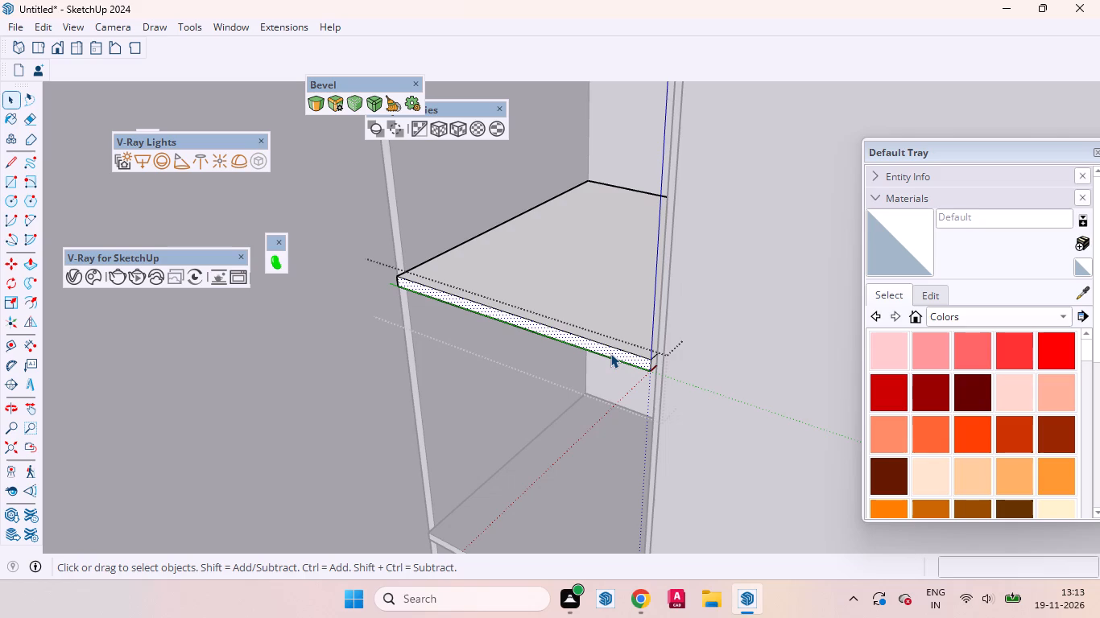
key("p")
double_click(610, 353)
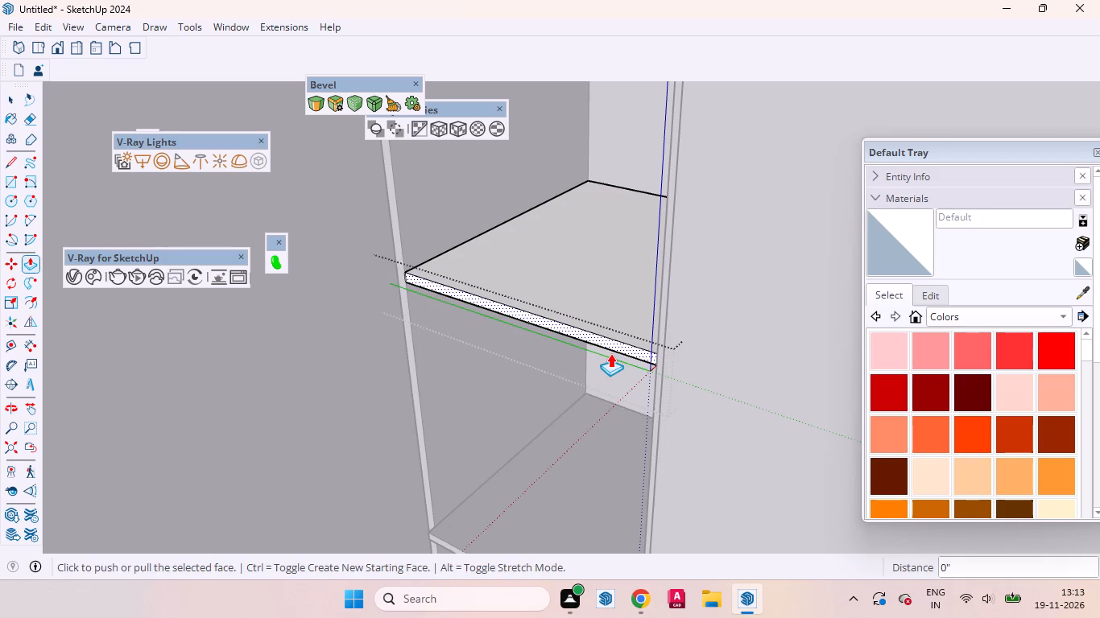
key("space")
scroll(637, 270, "down", 10)
scroll(602, 457, "up", 4)
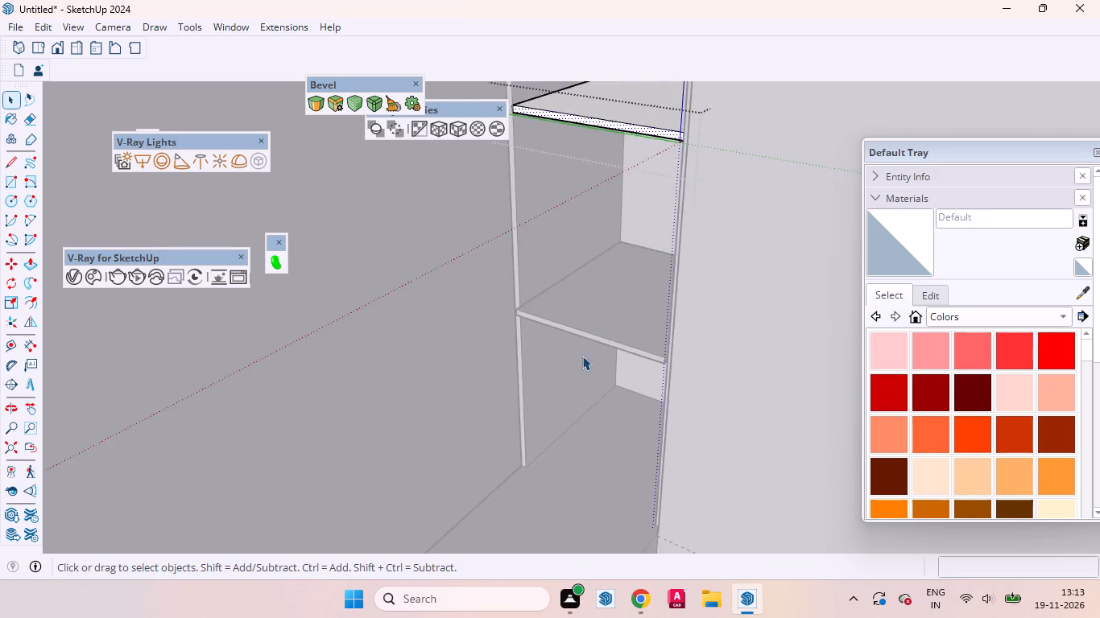
scroll(582, 356, "up", 3)
left_click(627, 307)
Push the lowest shelf's front face back by the same 18 mm inside its group and leave the group.
left_click(578, 323)
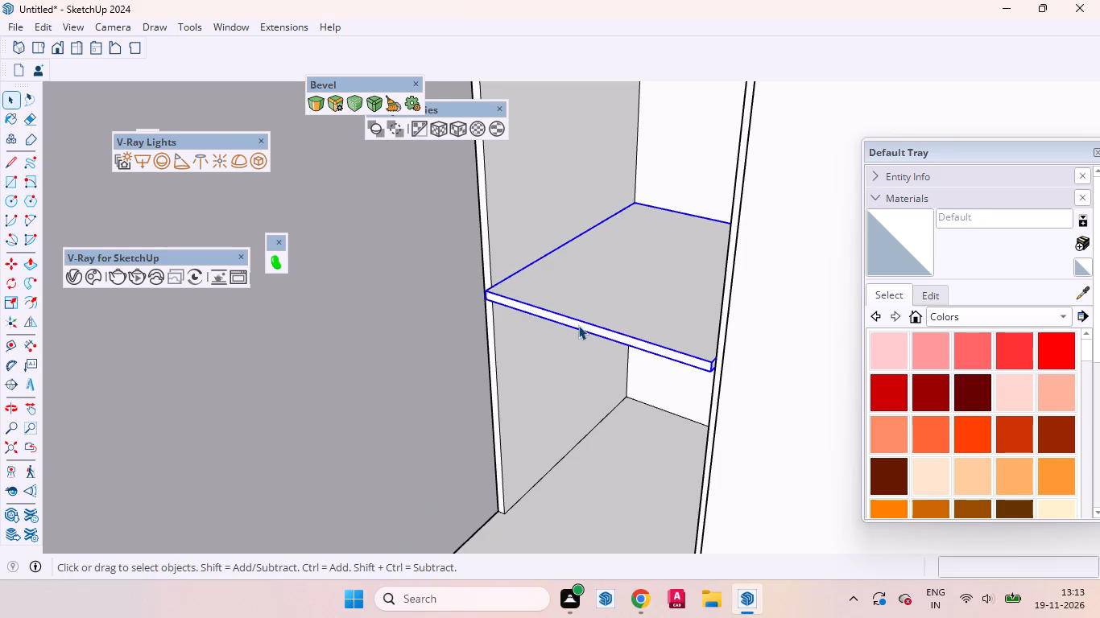
double_click(578, 325)
left_click(574, 327)
left_click(581, 327)
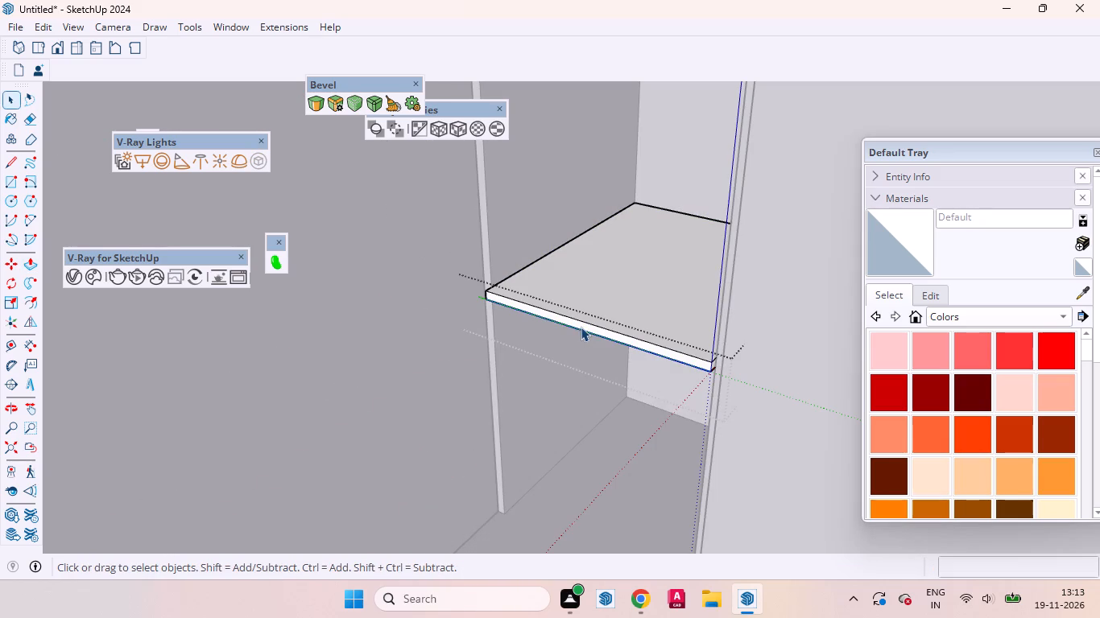
left_click(584, 326)
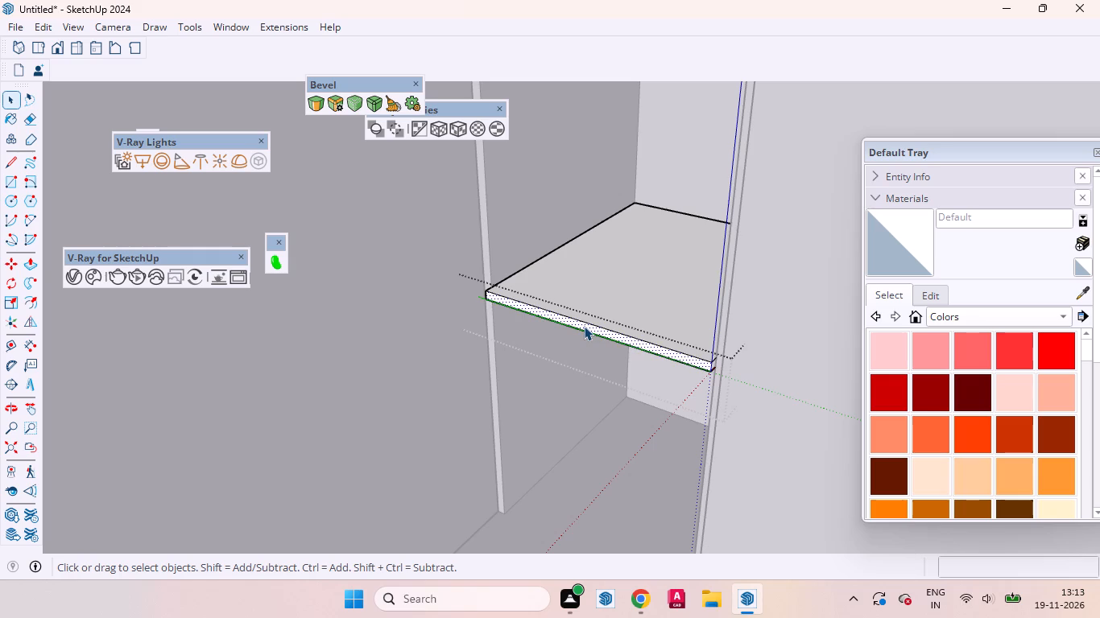
key("p")
double_click(584, 326)
key("space")
scroll(568, 386, "down", 2)
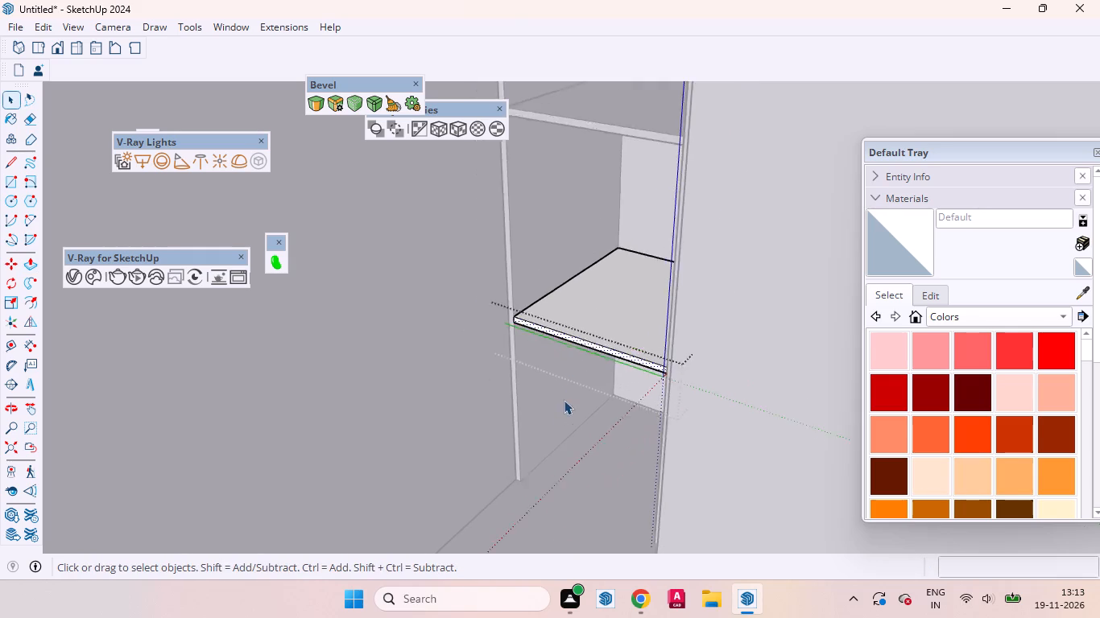
scroll(564, 400, "down", 3)
scroll(556, 418, "up", 1)
scroll(555, 419, "down", 13)
left_click(639, 200)
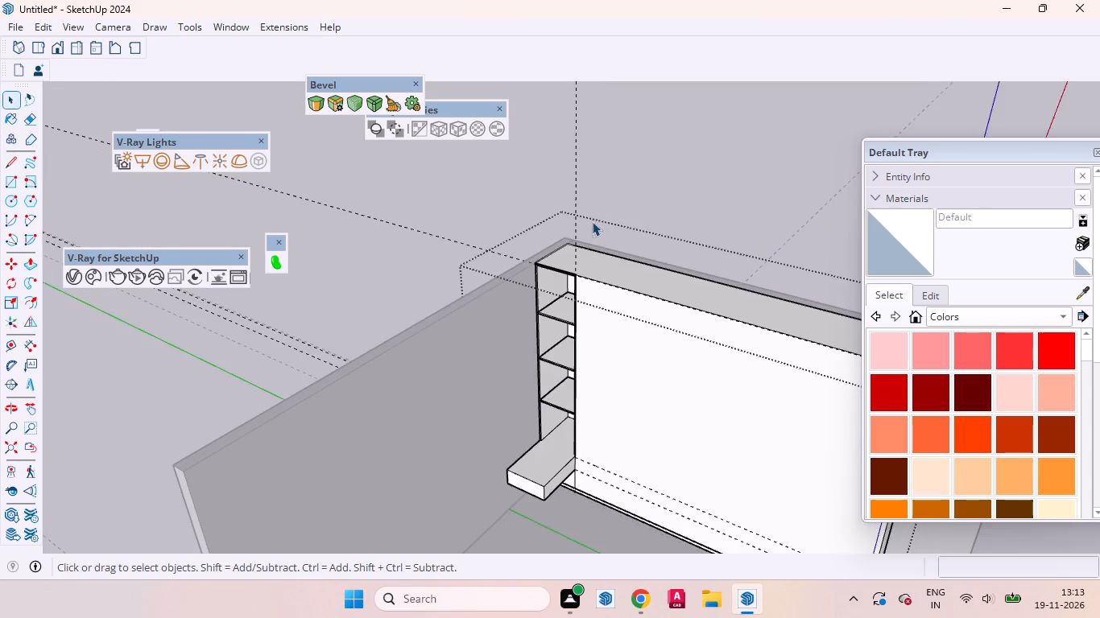
Examine the compartment's upper front corner from above and below, where its frame meets the wardrobe top.
scroll(587, 233, "up", 20)
scroll(587, 233, "up", 3)
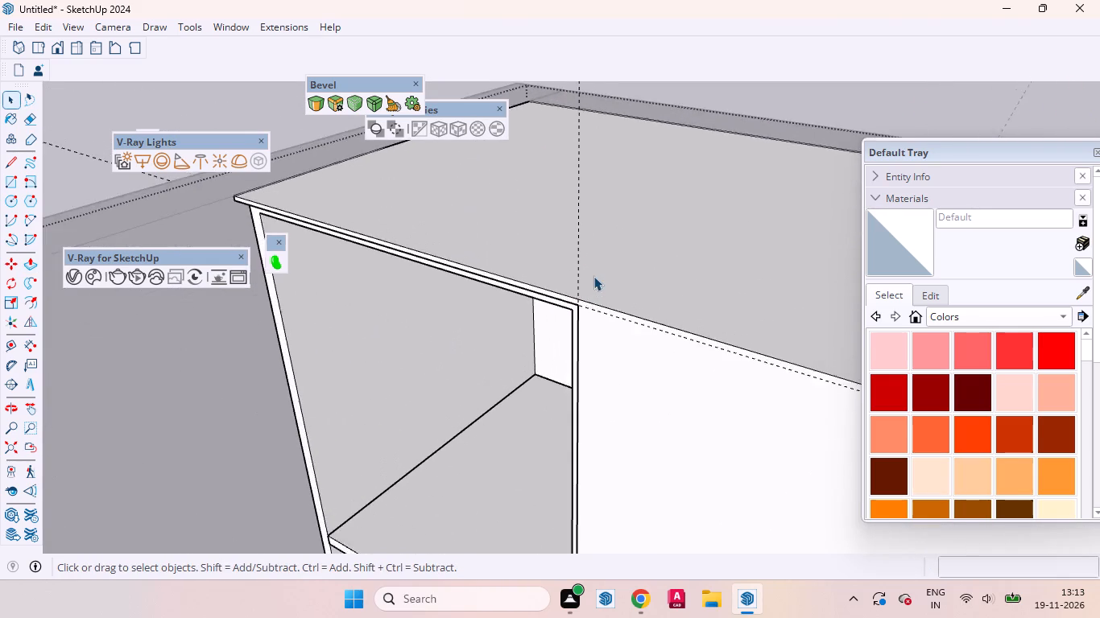
scroll(593, 276, "up", 4)
middle_click_drag(577, 318, 953, 163)
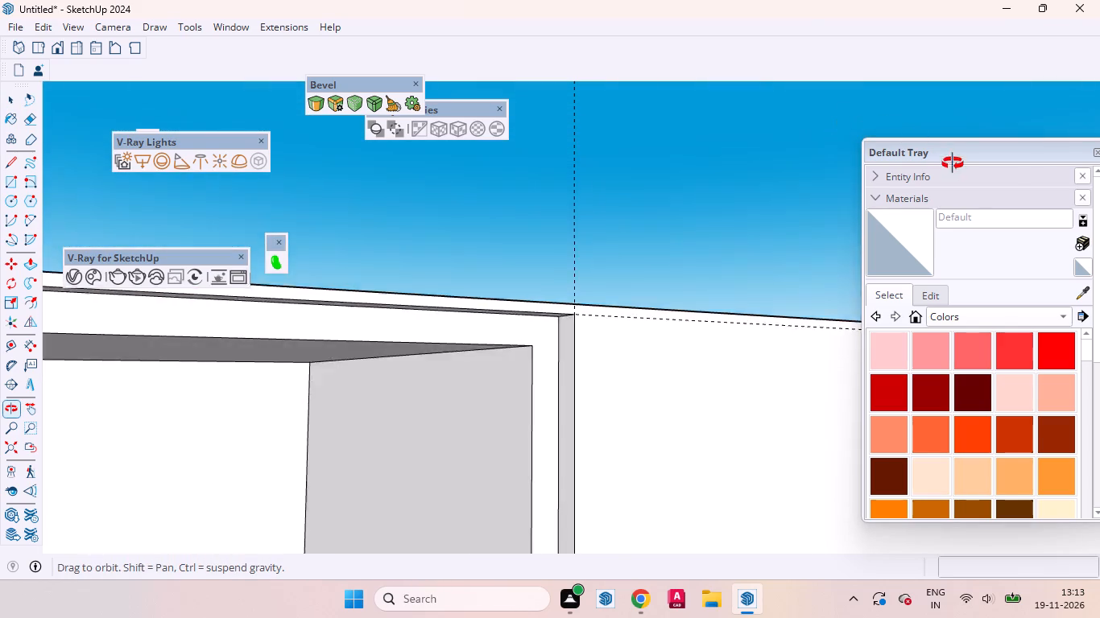
middle_click_drag(953, 163, 650, 255)
scroll(578, 243, "down", 10)
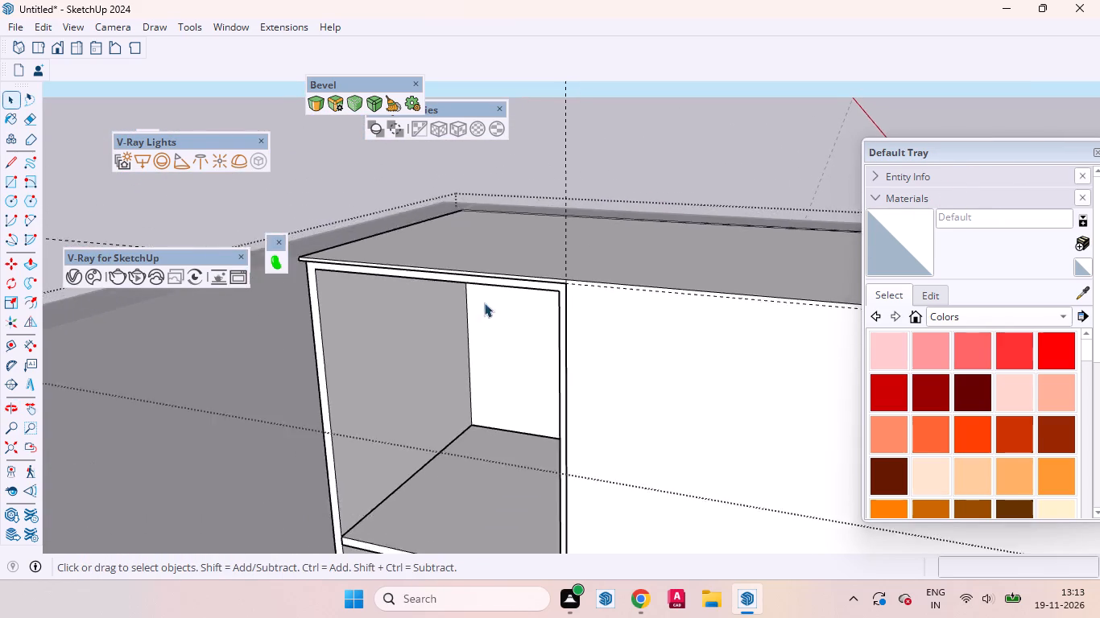
scroll(484, 303, "down", 3)
scroll(462, 299, "up", 1)
middle_click_drag(496, 321, 341, 194)
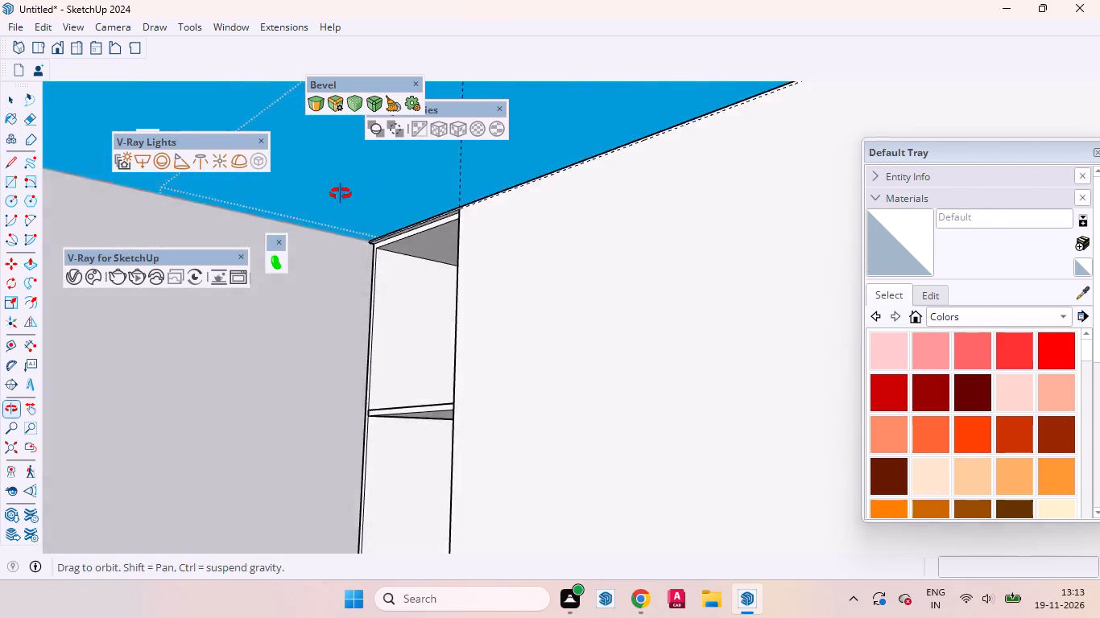
middle_click_drag(341, 194, 455, 304)
scroll(453, 293, "down", 15)
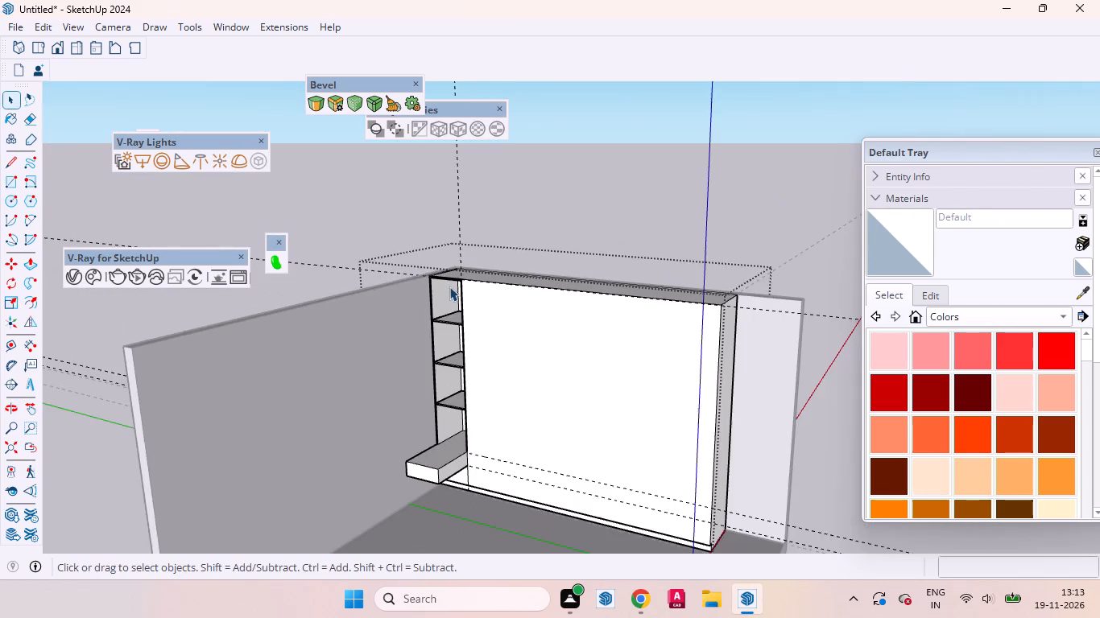
scroll(449, 286, "down", 3)
scroll(440, 260, "up", 16)
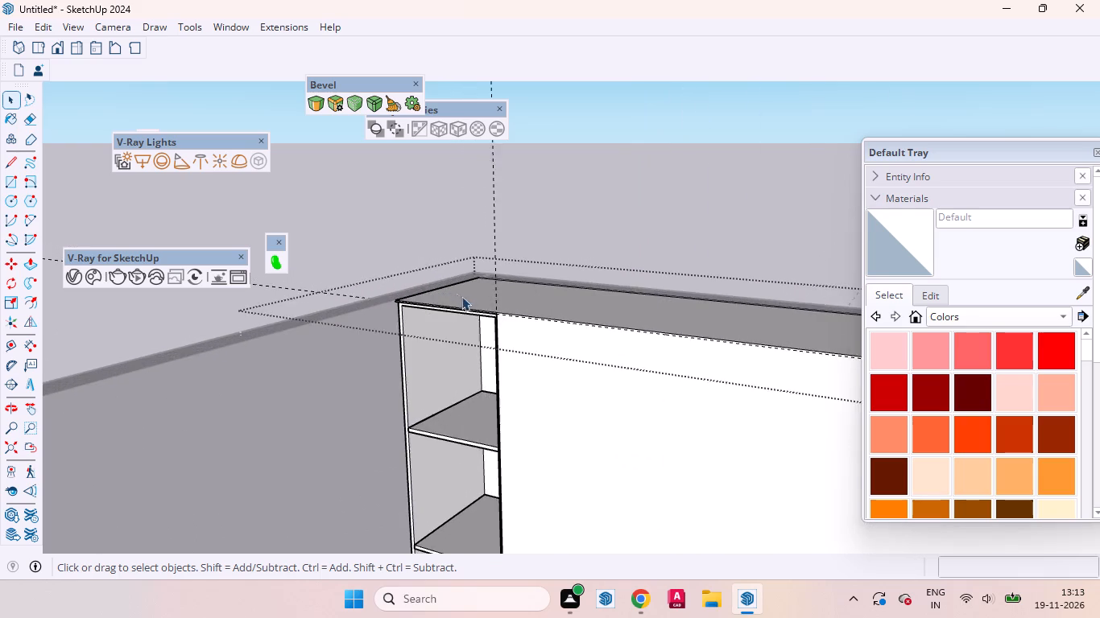
scroll(461, 296, "up", 15)
scroll(570, 303, "up", 5)
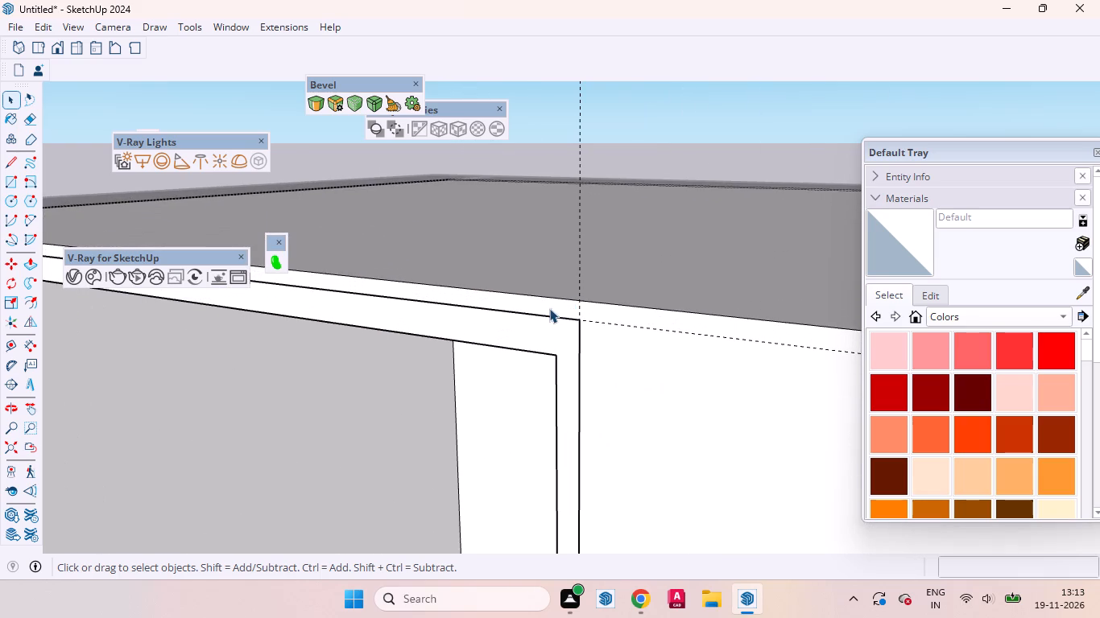
middle_click_drag(539, 340, 719, 200)
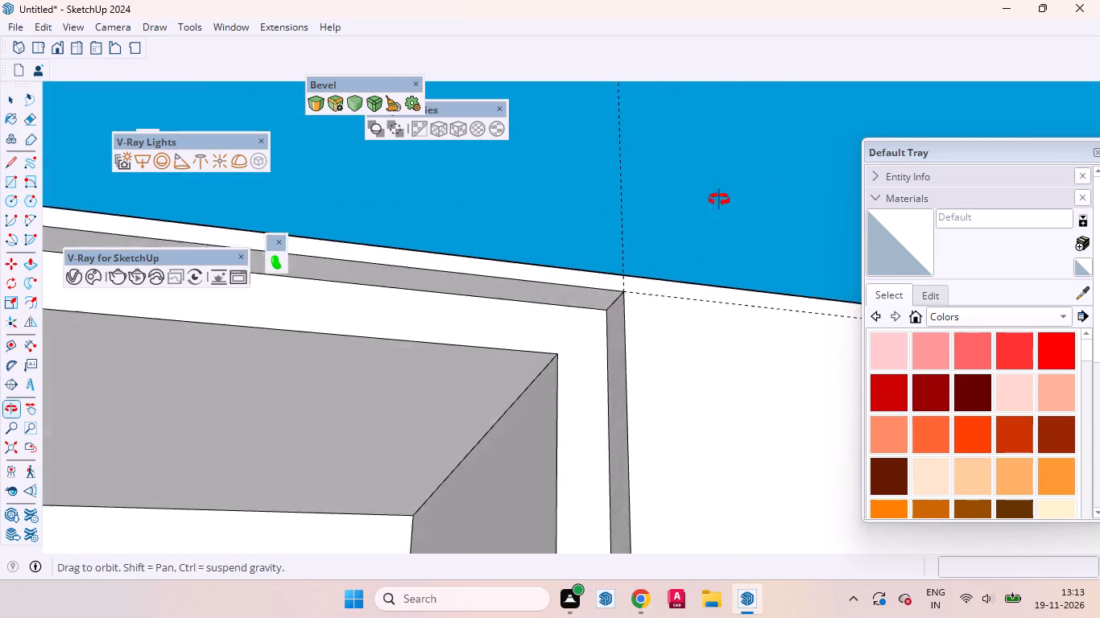
middle_click_drag(719, 200, 529, 328)
scroll(529, 328, "up", 1)
scroll(642, 336, "down", 7)
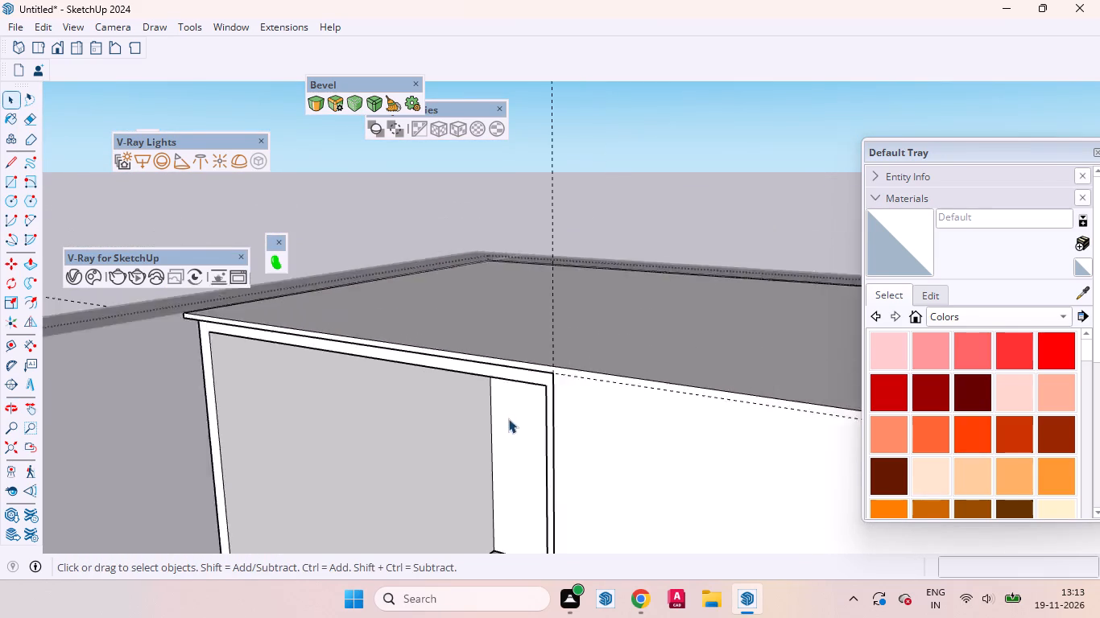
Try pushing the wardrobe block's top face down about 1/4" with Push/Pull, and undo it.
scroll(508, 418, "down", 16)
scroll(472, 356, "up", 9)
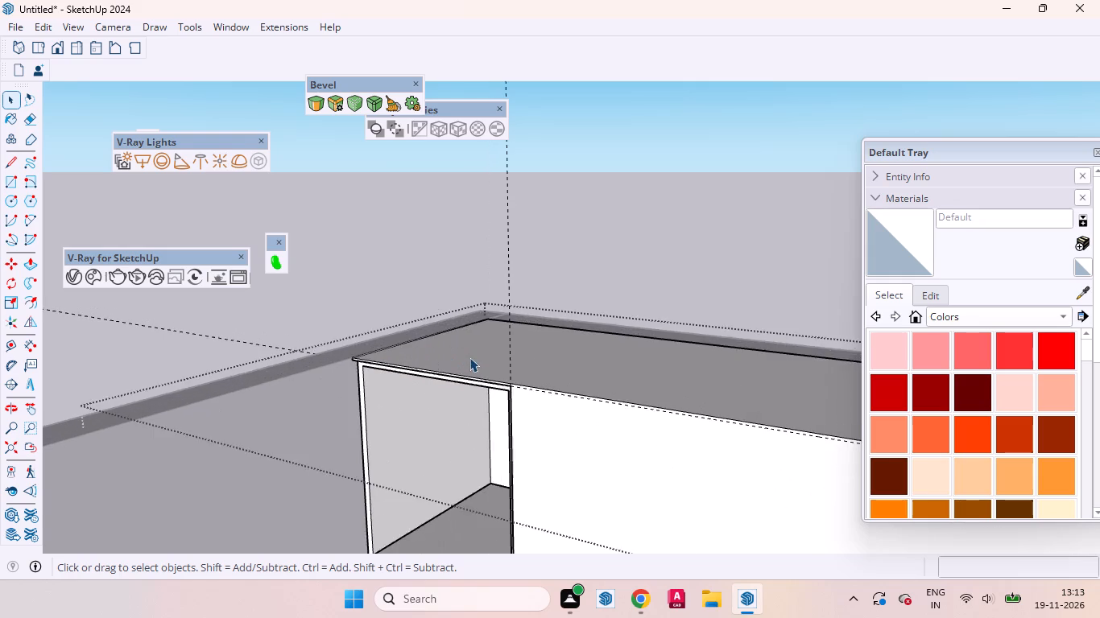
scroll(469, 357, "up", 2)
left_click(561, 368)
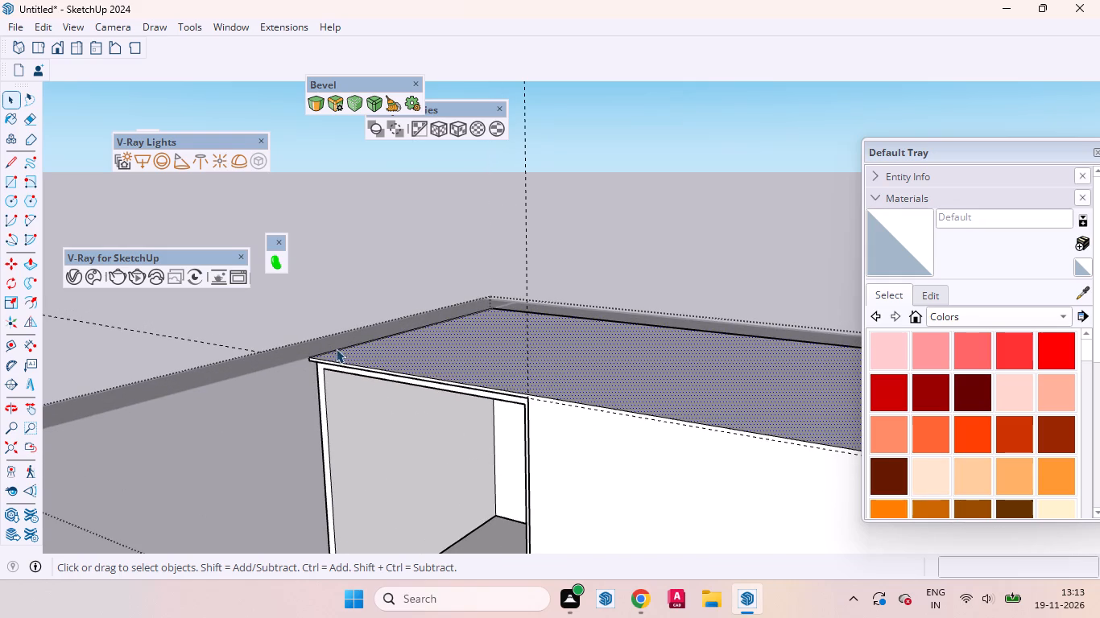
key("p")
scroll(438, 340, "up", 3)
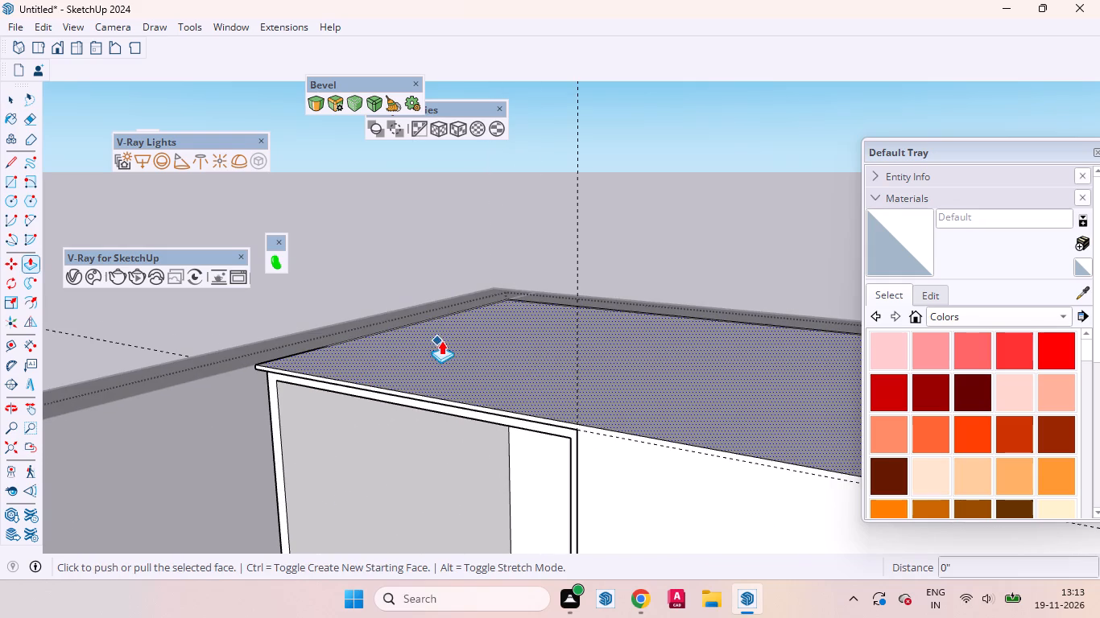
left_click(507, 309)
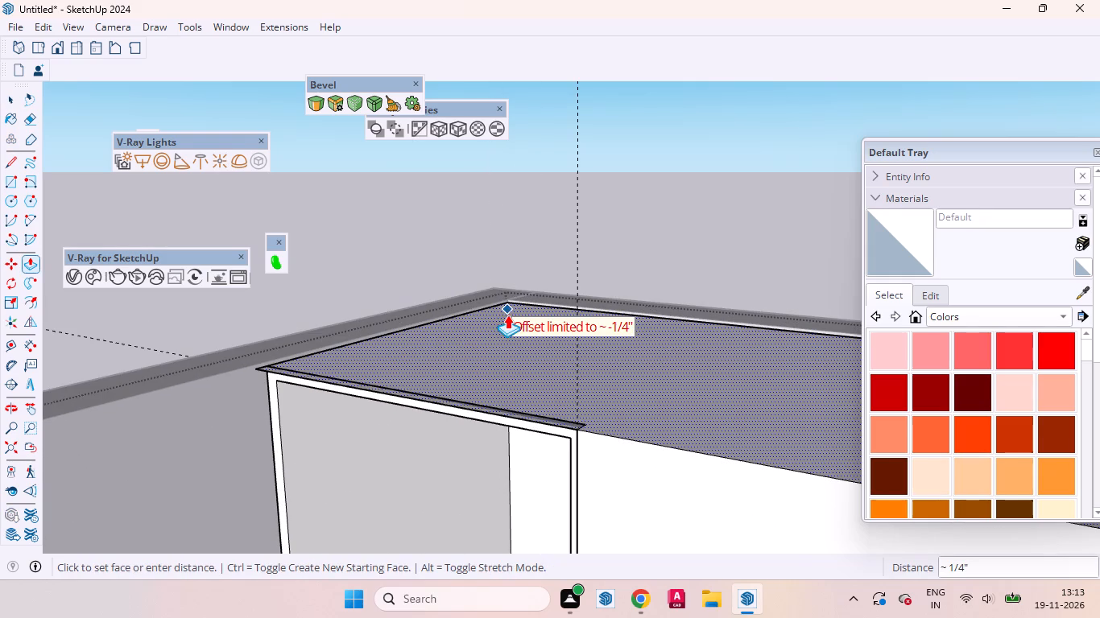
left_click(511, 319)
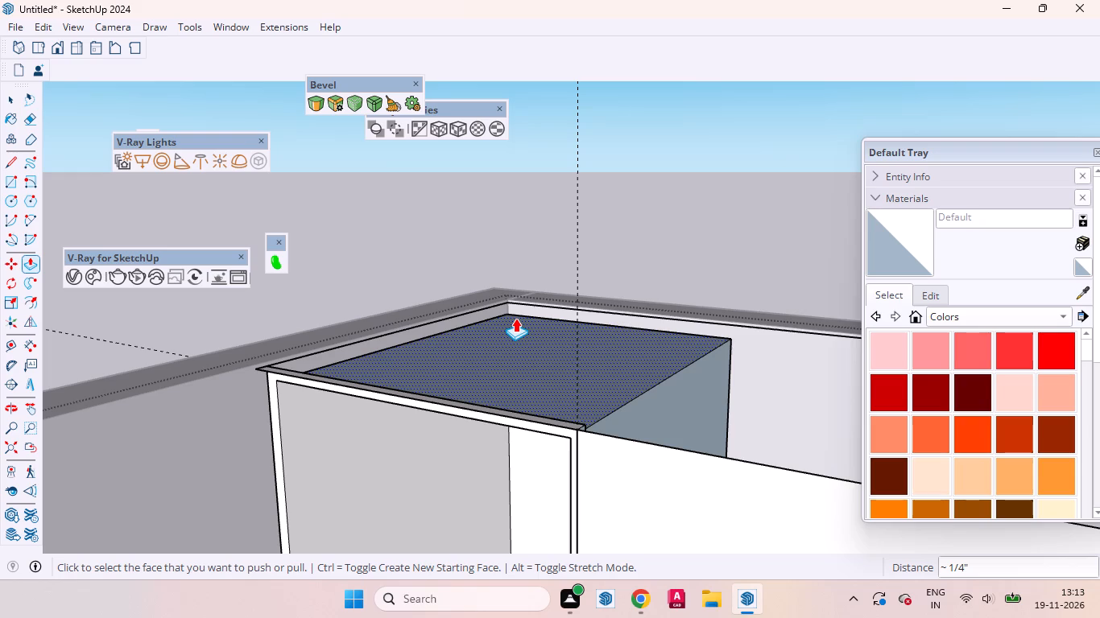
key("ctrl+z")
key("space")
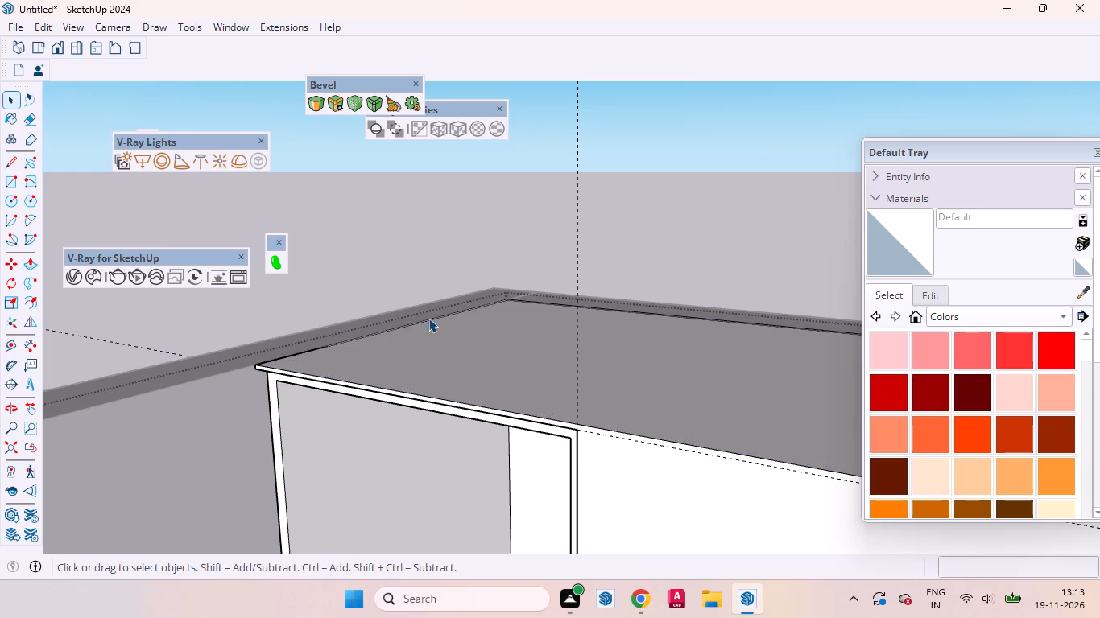
Draw a vertical line about 1/4" long from the compartment frame's upper inner corner to the wardrobe's top front edge.
scroll(438, 319, "down", 1)
scroll(508, 429, "up", 3)
scroll(485, 309, "down", 3)
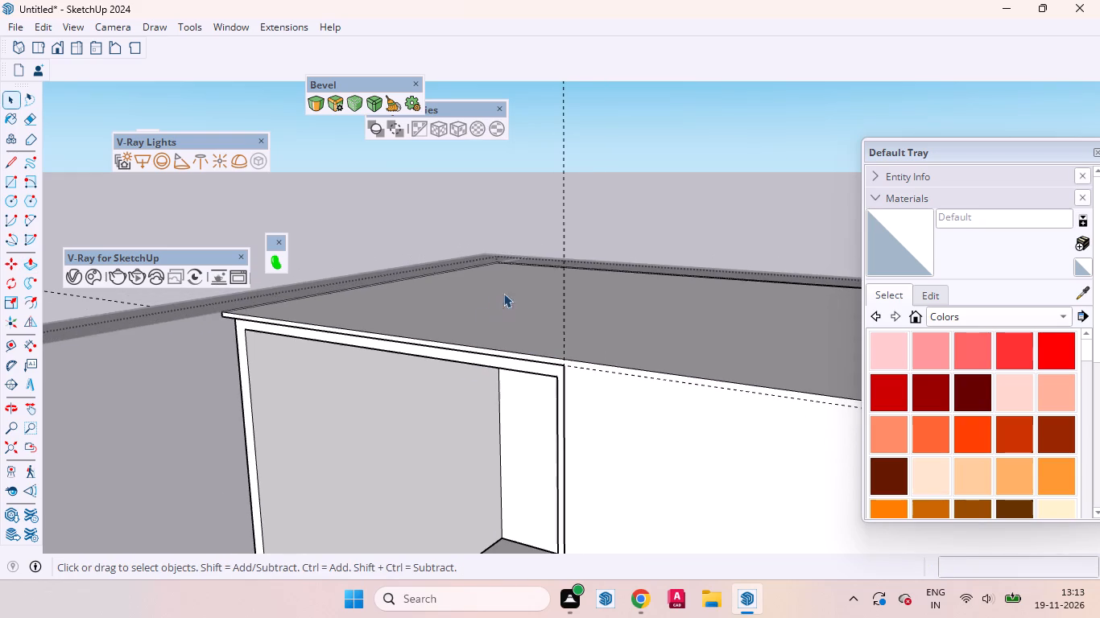
scroll(529, 344, "up", 12)
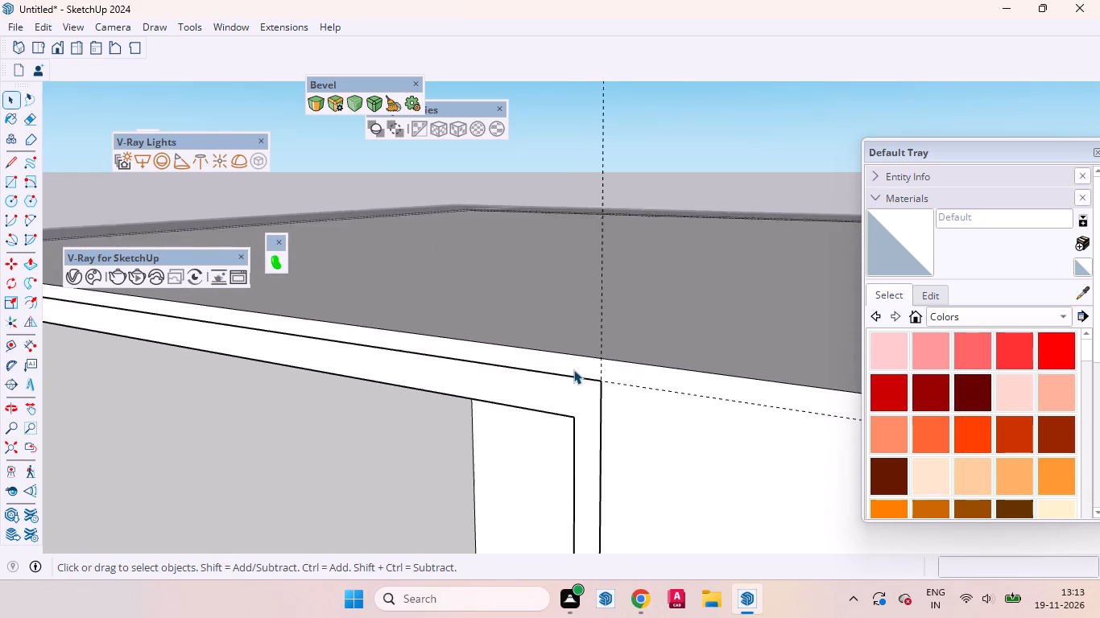
scroll(573, 369, "up", 1)
left_click(575, 368)
scroll(575, 368, "up", 2)
key("l")
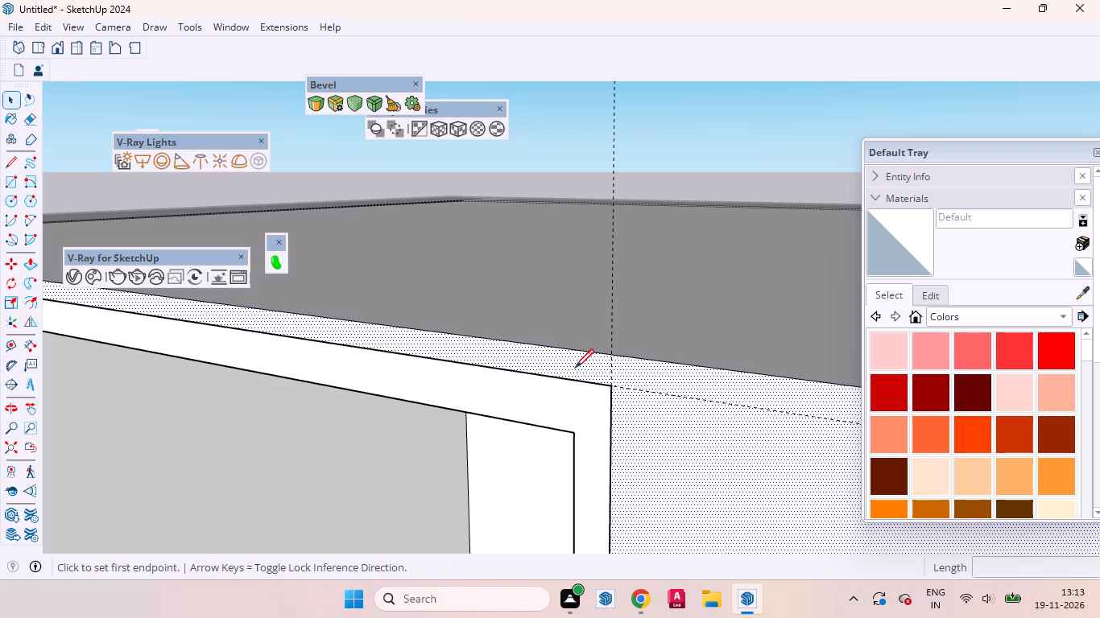
left_click(611, 384)
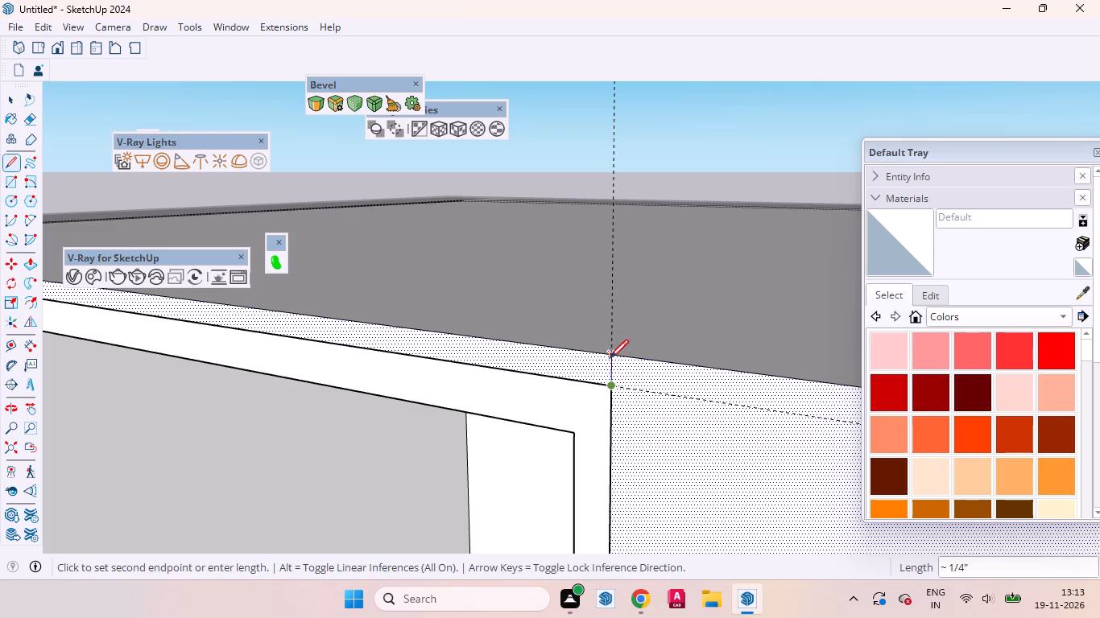
left_click(610, 358)
key("space")
Push the separated strip above the compartment back about 11/16" and erase the edge along its lower side.
left_click(580, 367)
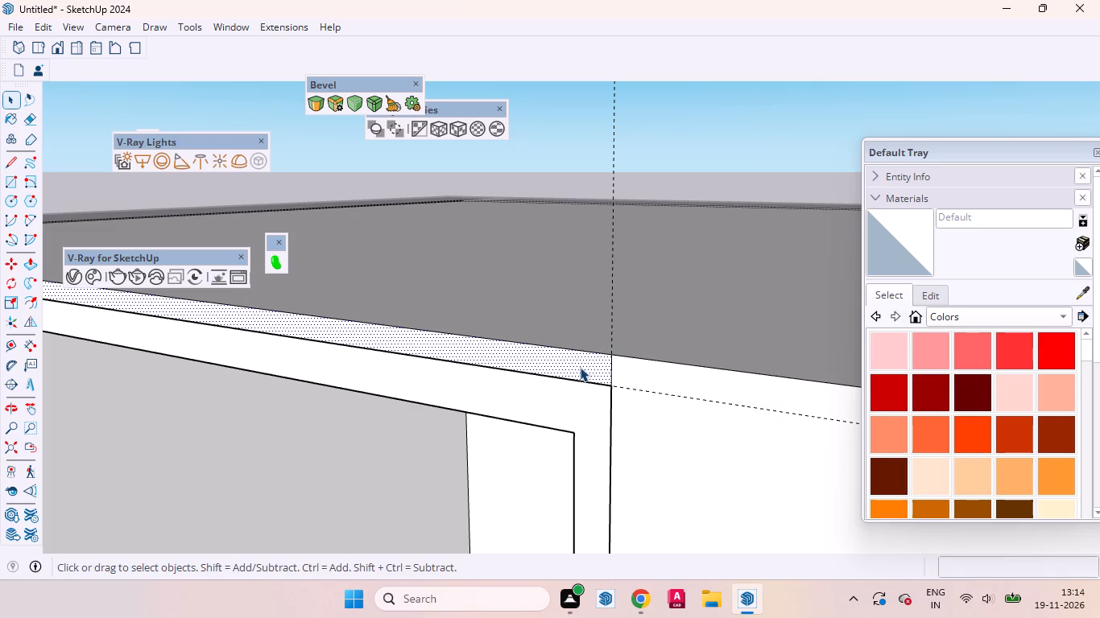
key("p")
left_click(580, 367)
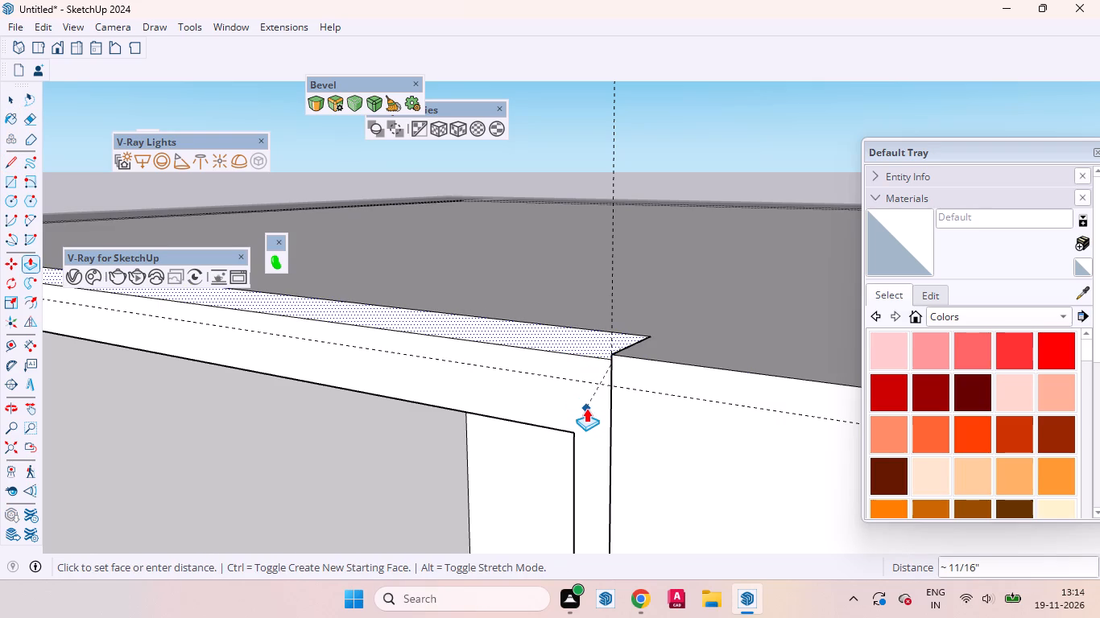
left_click(586, 408)
key("space")
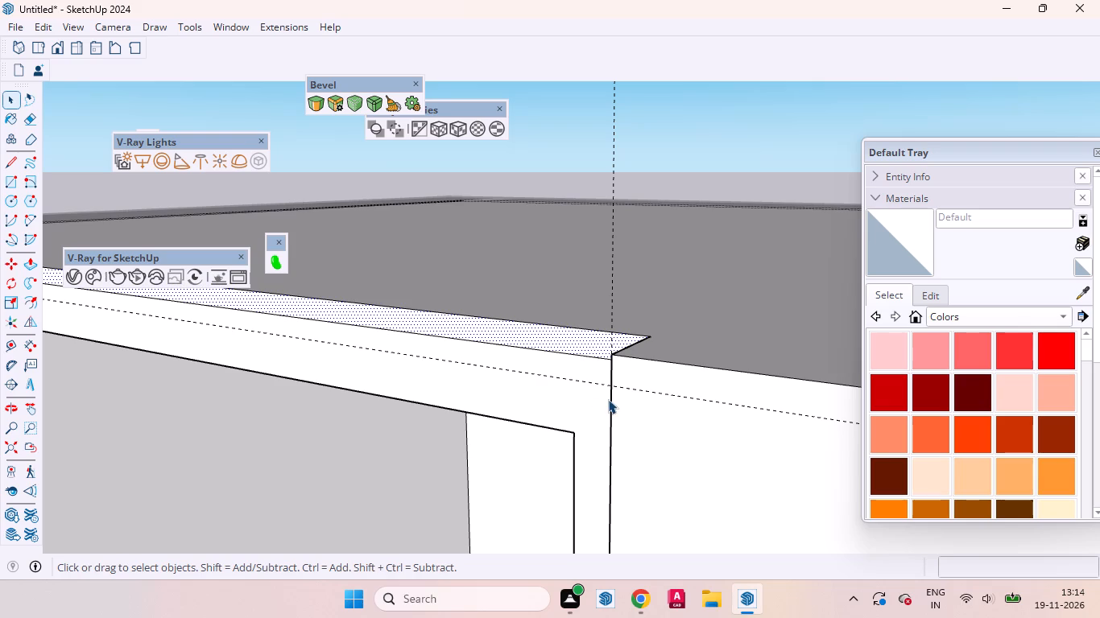
left_click(581, 354)
right_click(581, 354)
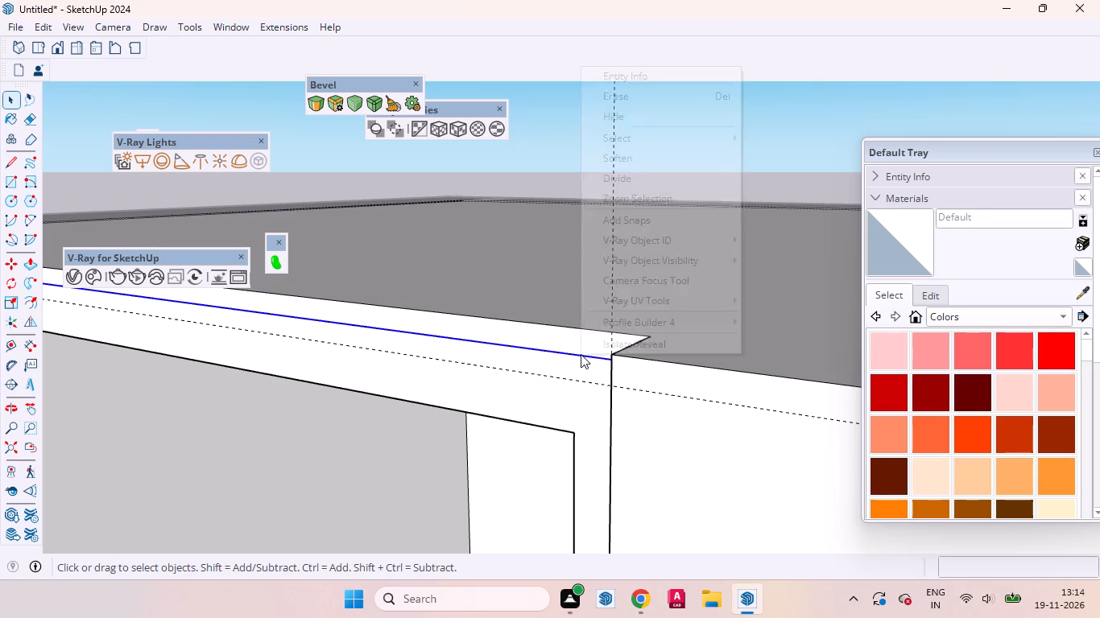
left_click(613, 99)
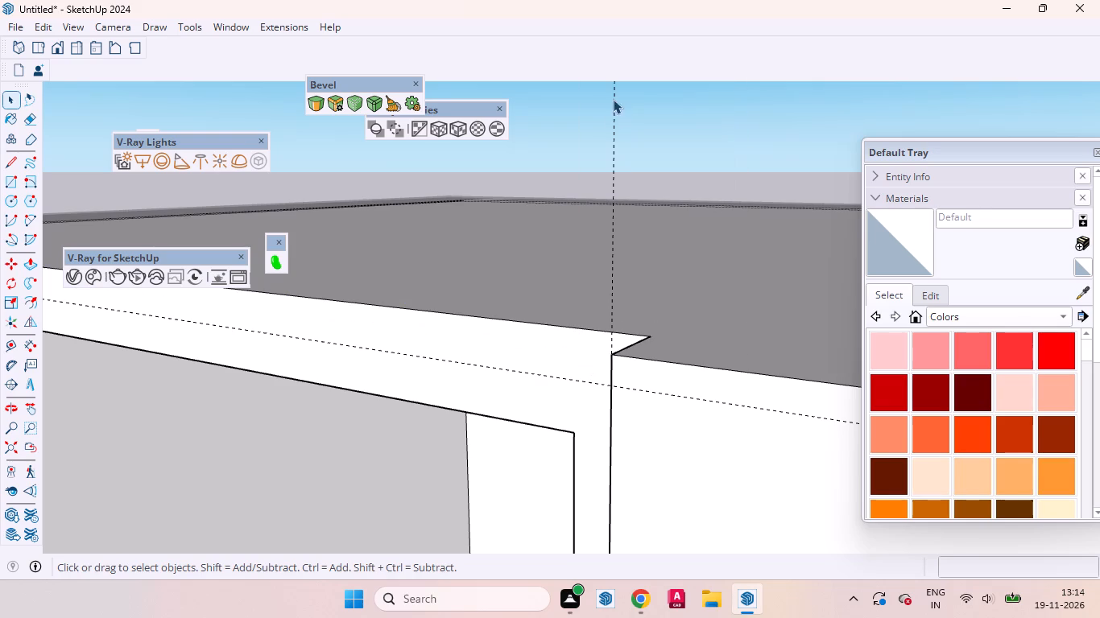
scroll(620, 325, "down", 20)
scroll(620, 325, "down", 5)
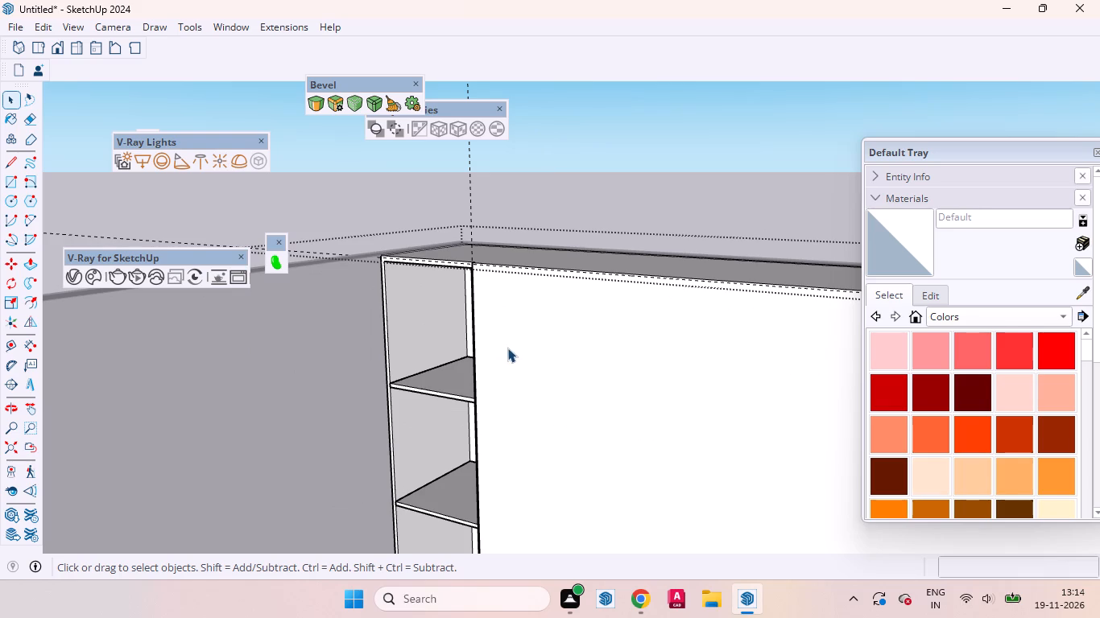
Push the wardrobe block's top face down about 1/4" to the compartment frame's upper corner and leave the group.
scroll(392, 290, "down", 11)
middle_click(487, 301)
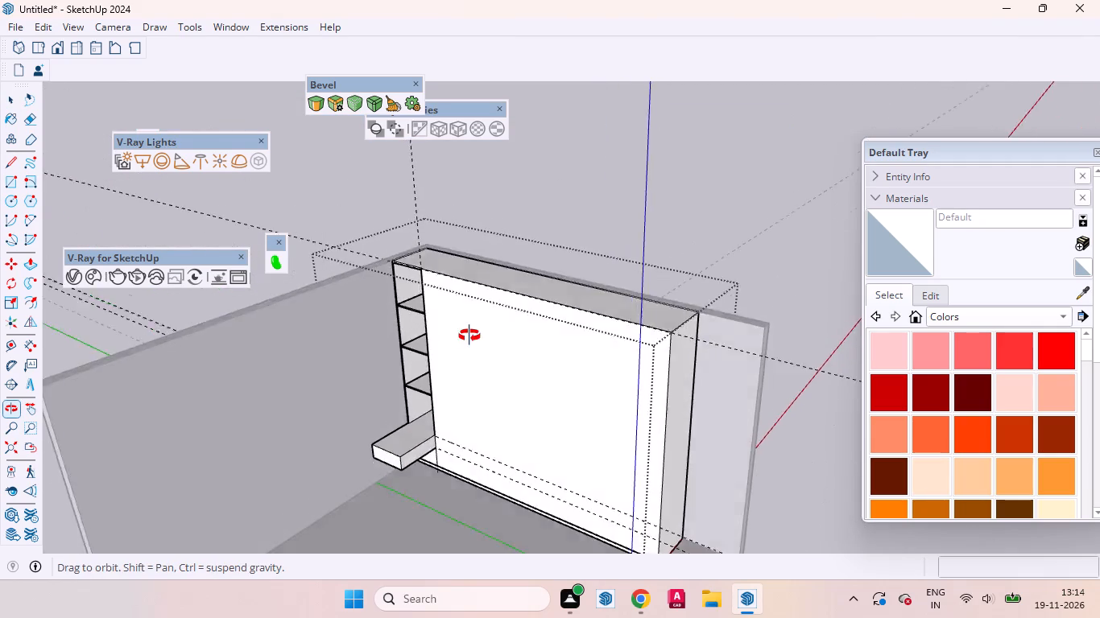
scroll(482, 303, "down", 7)
left_click(522, 369)
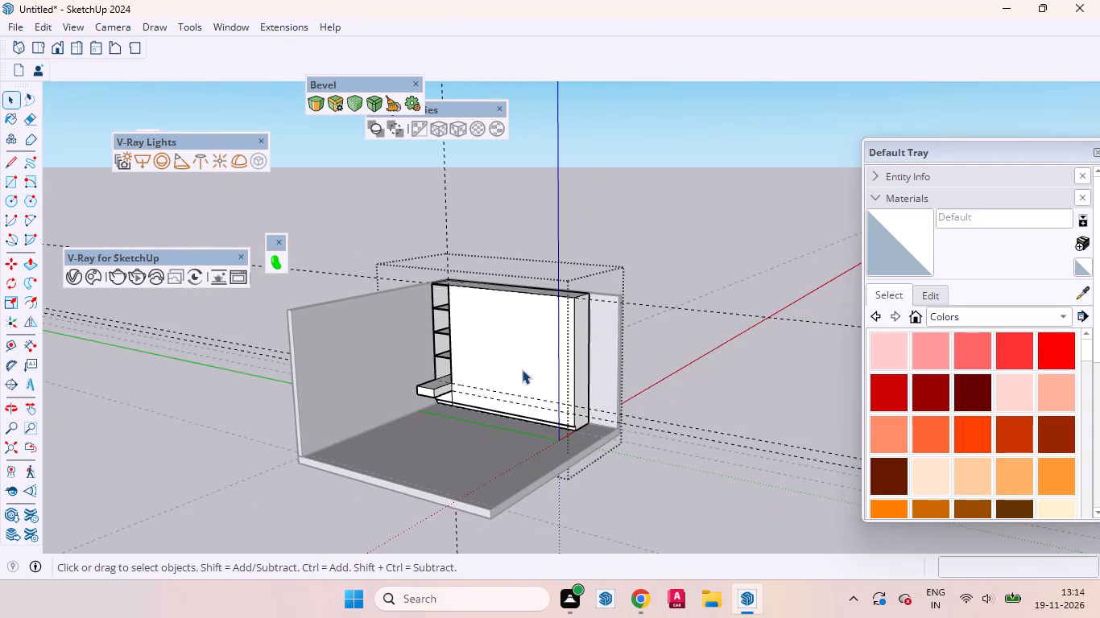
scroll(565, 429, "up", 3)
scroll(408, 224, "up", 8)
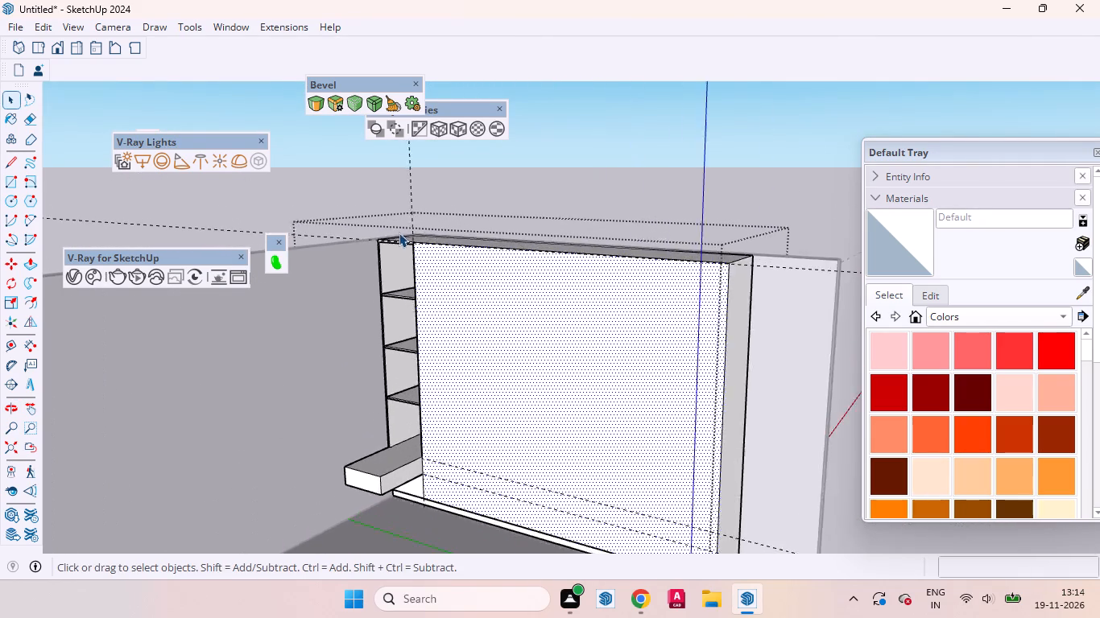
scroll(399, 233, "up", 20)
scroll(399, 233, "up", 2)
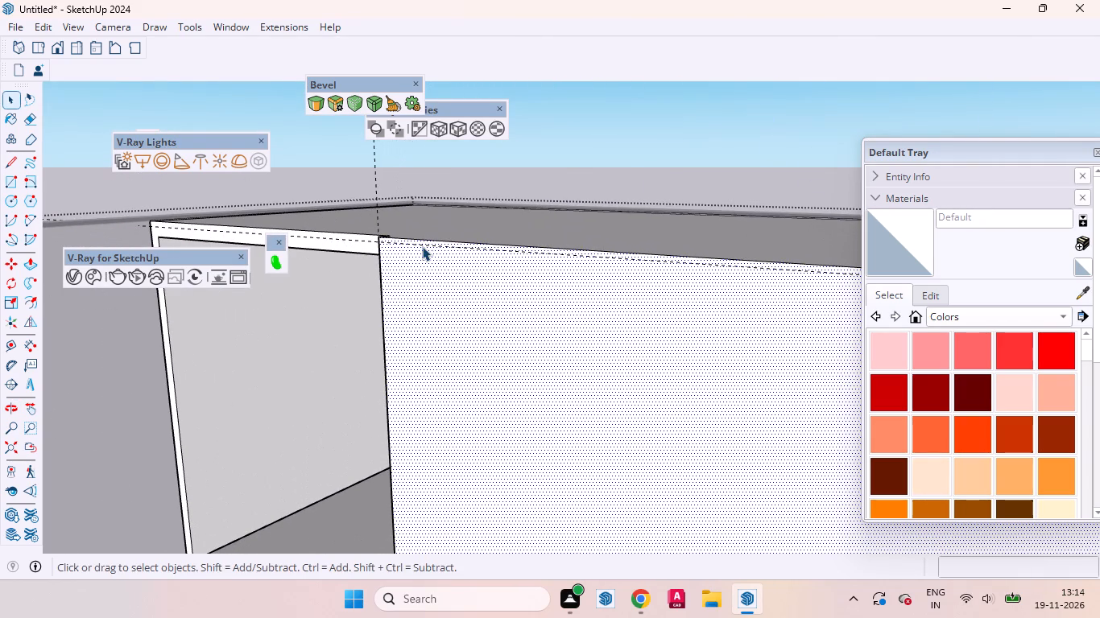
middle_click_drag(424, 253, 469, 310)
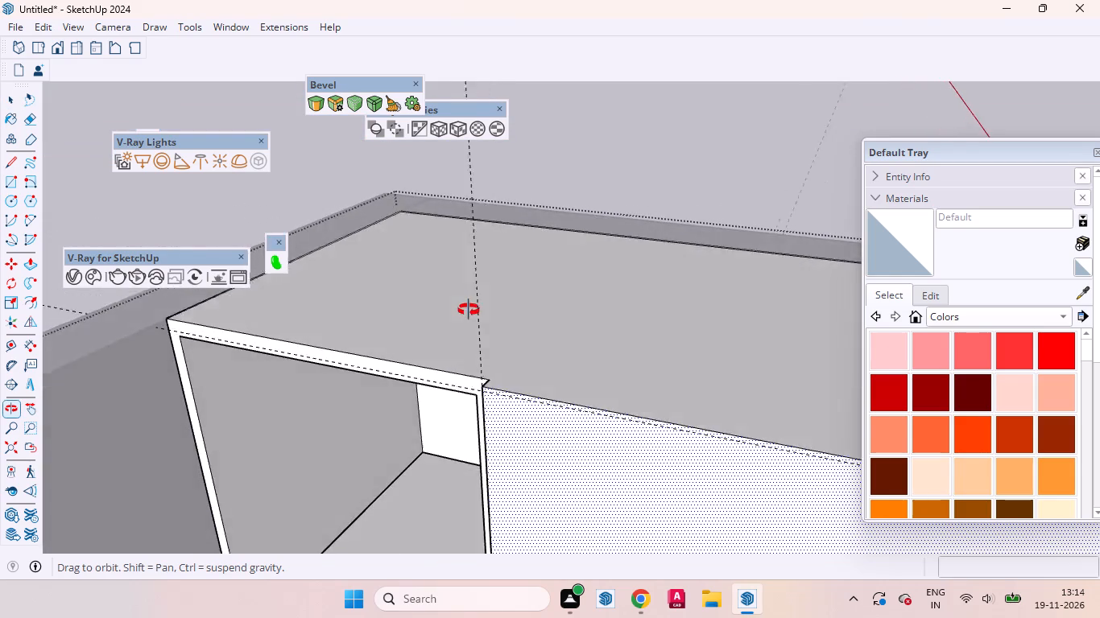
middle_click_drag(469, 310, 411, 297)
left_click(416, 328)
scroll(396, 332, "up", 3)
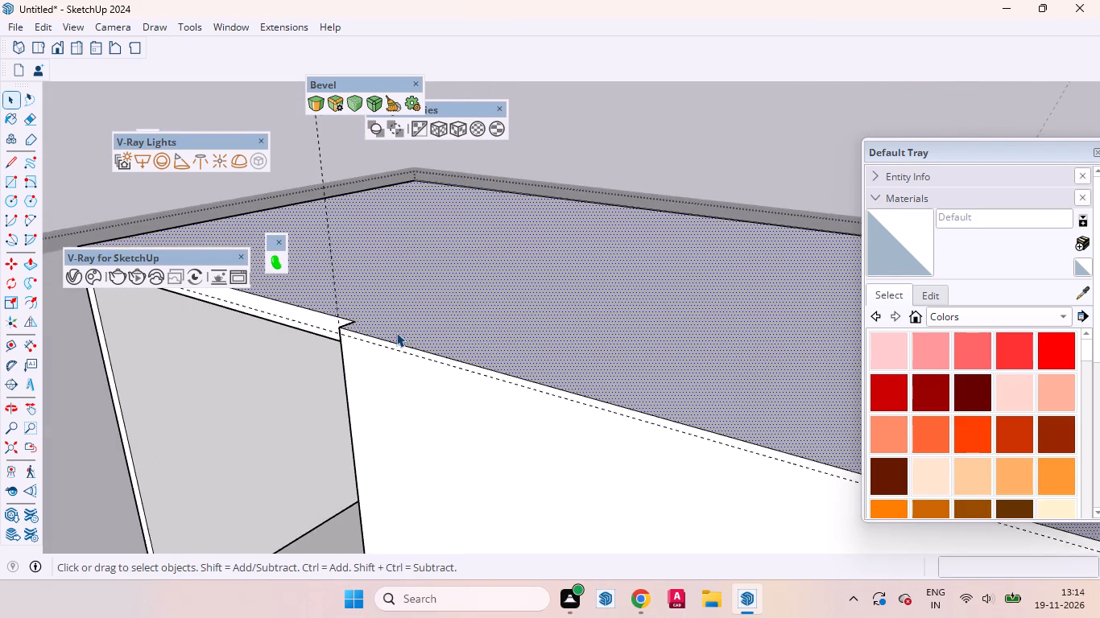
scroll(396, 332, "up", 2)
key("p")
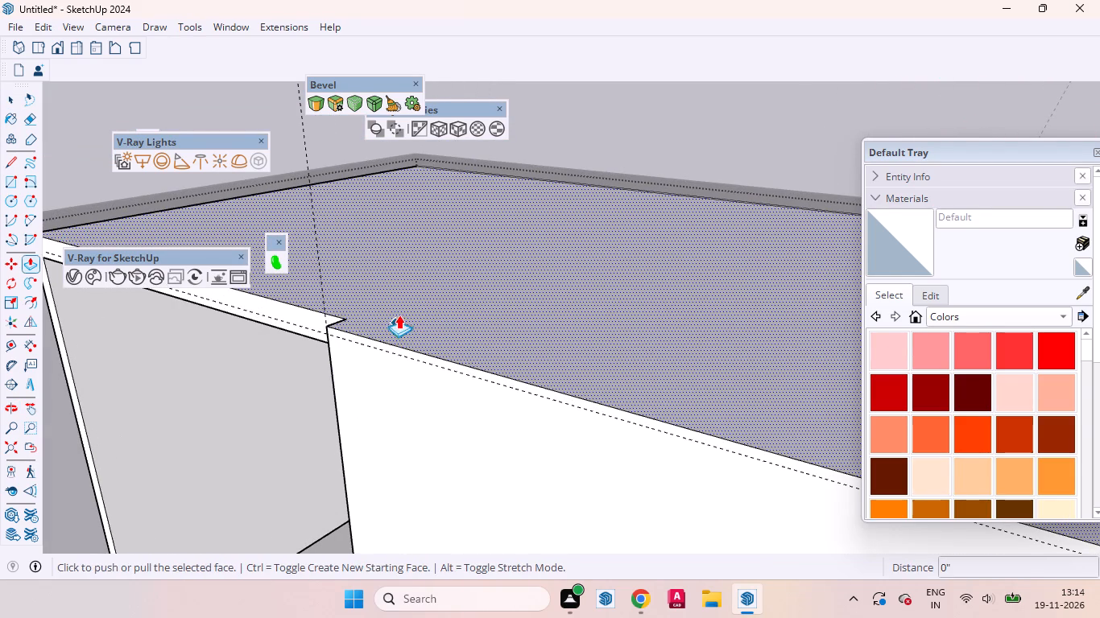
left_click(401, 314)
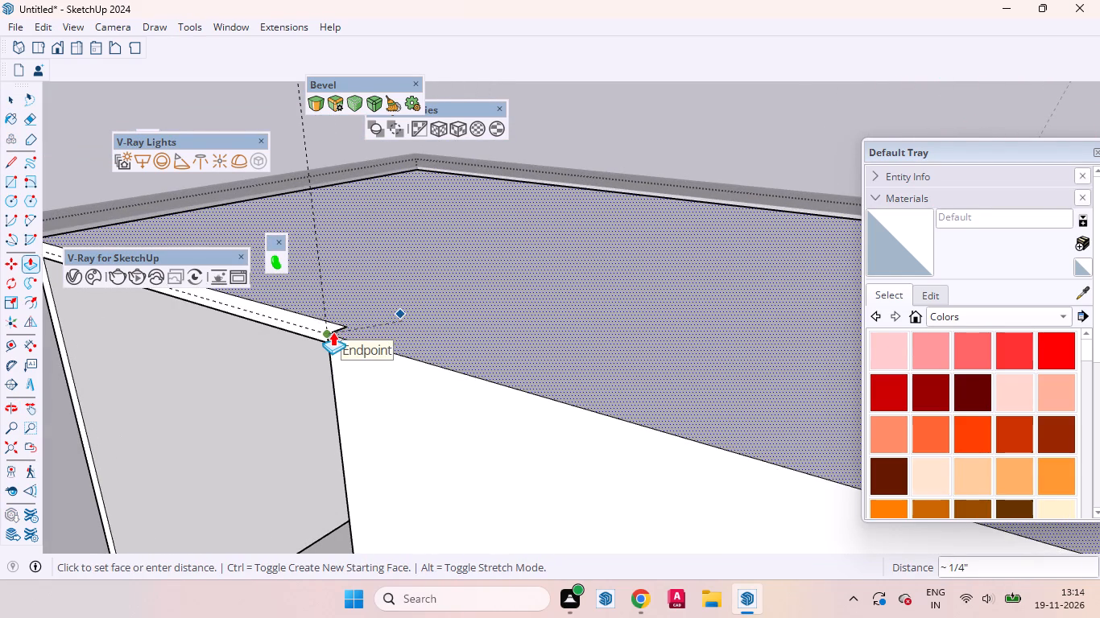
left_click(352, 340)
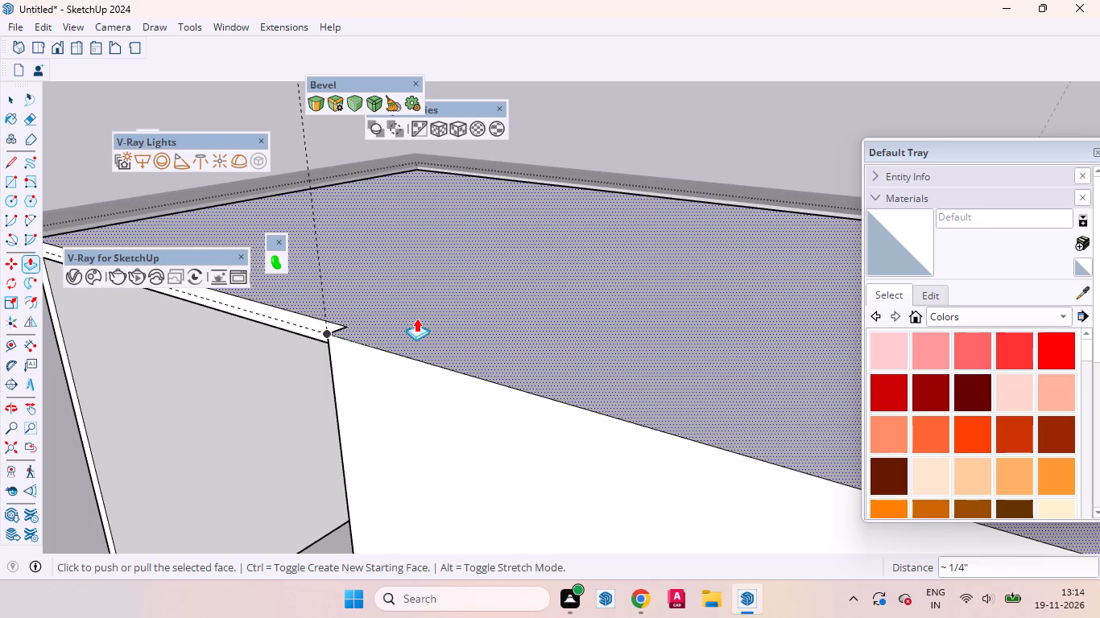
key("space")
scroll(409, 245, "down", 16)
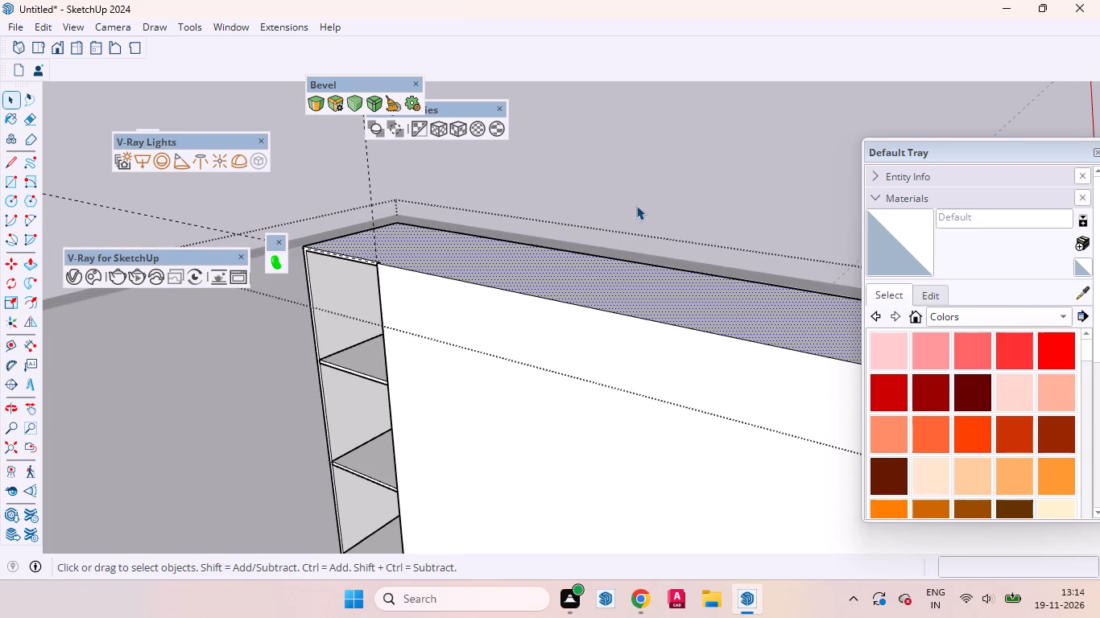
left_click(636, 205)
Inside the wardrobe group, place a horizontal guide about 3' 5 1/2" above the front face's bottom edge, at the lowest shelf.
scroll(475, 225, "down", 8)
scroll(429, 281, "down", 4)
middle_click_drag(516, 308, 540, 246)
left_click(520, 332)
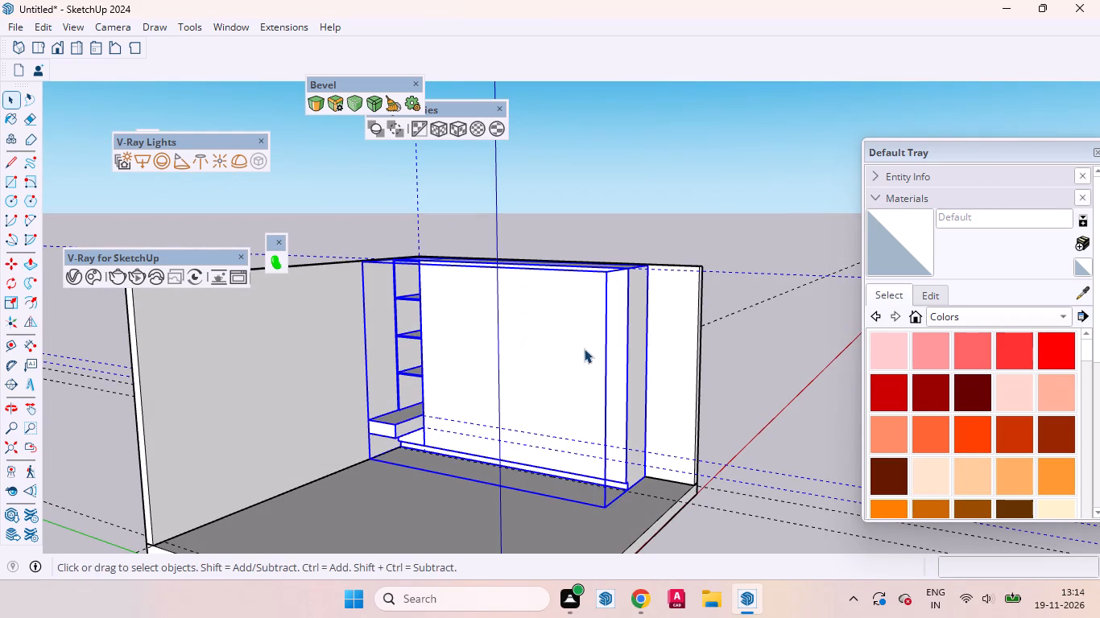
double_click(567, 347)
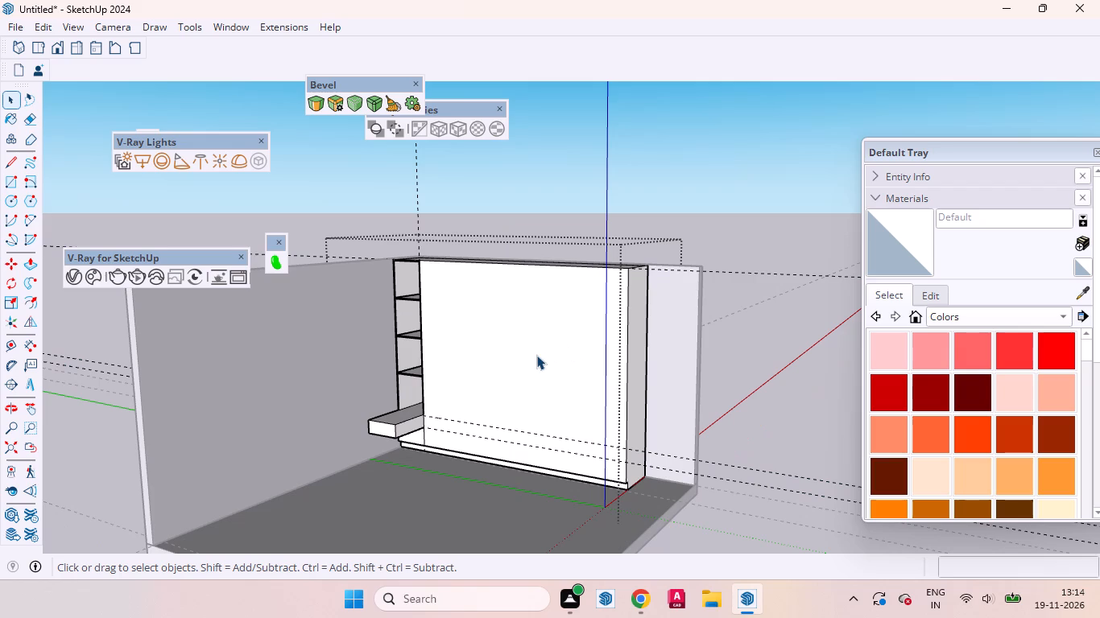
left_click(536, 355)
middle_click_drag(437, 377, 488, 391)
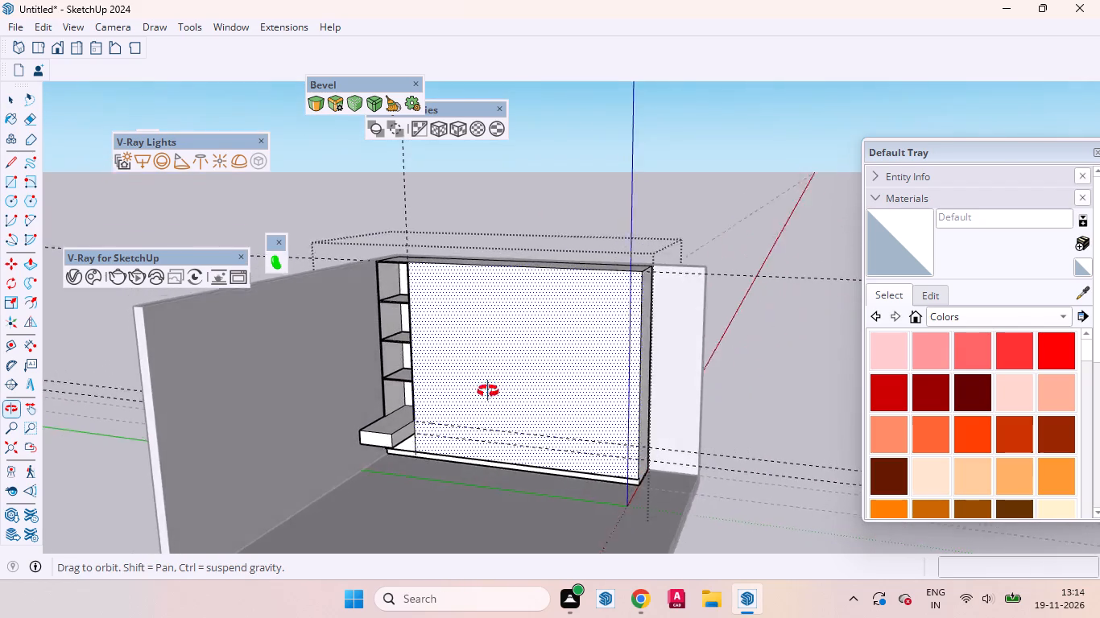
middle_click_drag(488, 391, 428, 406)
scroll(414, 373, "up", 9)
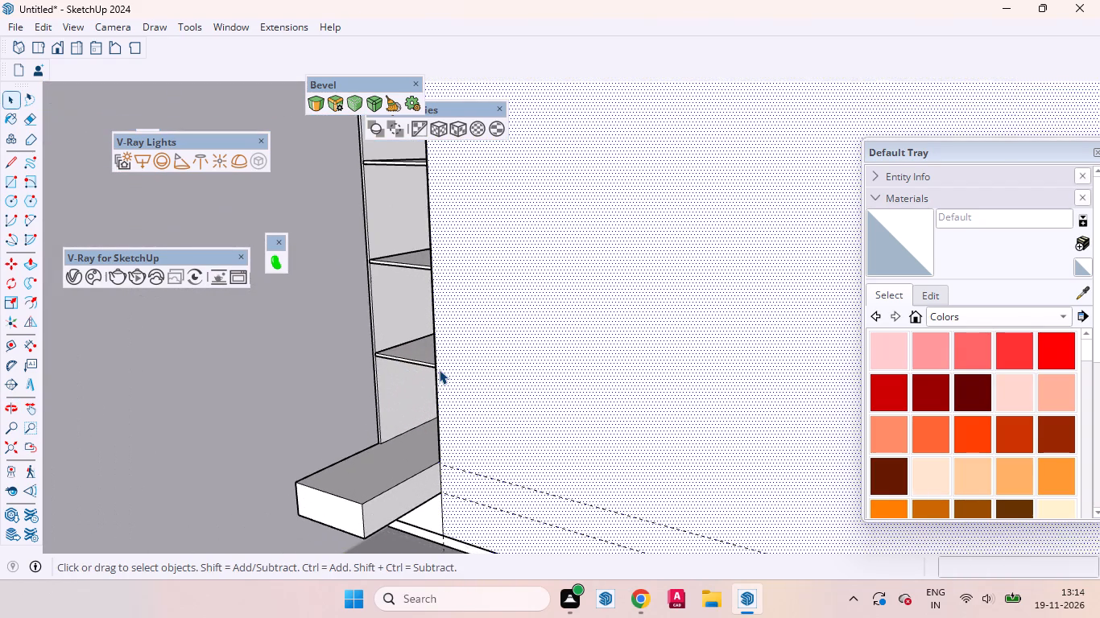
scroll(439, 360, "down", 1)
scroll(439, 360, "up", 1)
scroll(439, 360, "down", 9)
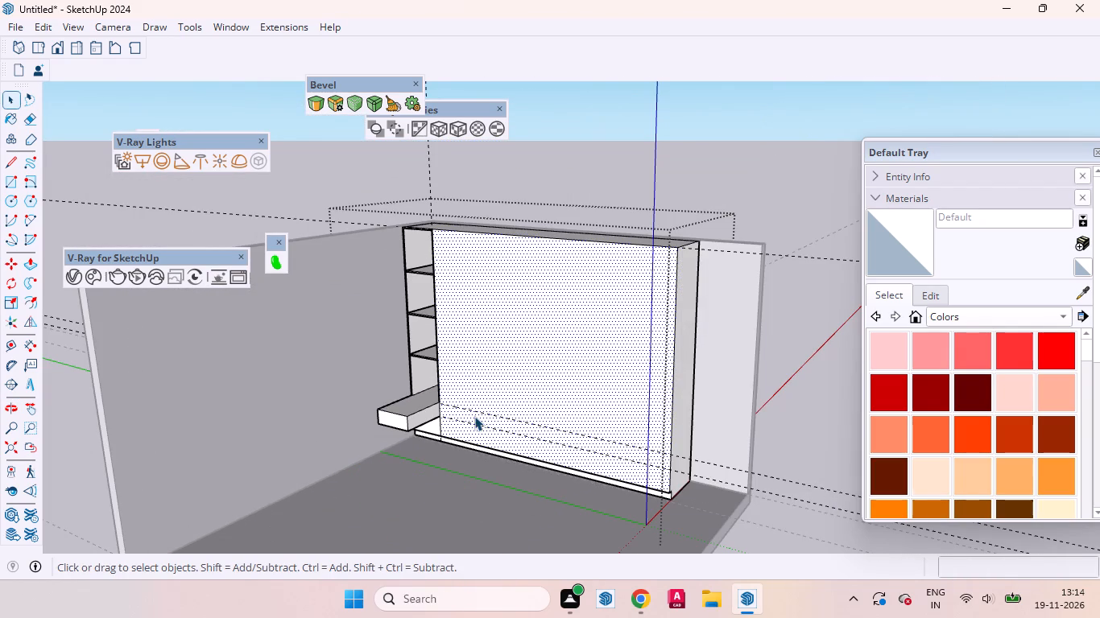
key("t")
scroll(452, 439, "up", 2)
left_click(452, 440)
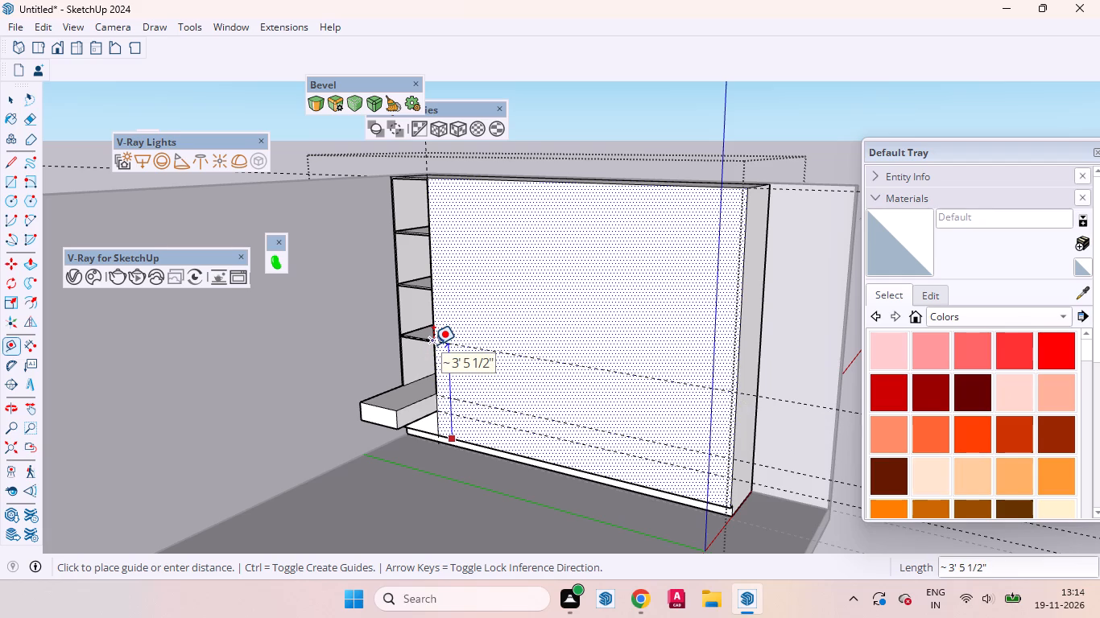
left_click(433, 344)
key("space")
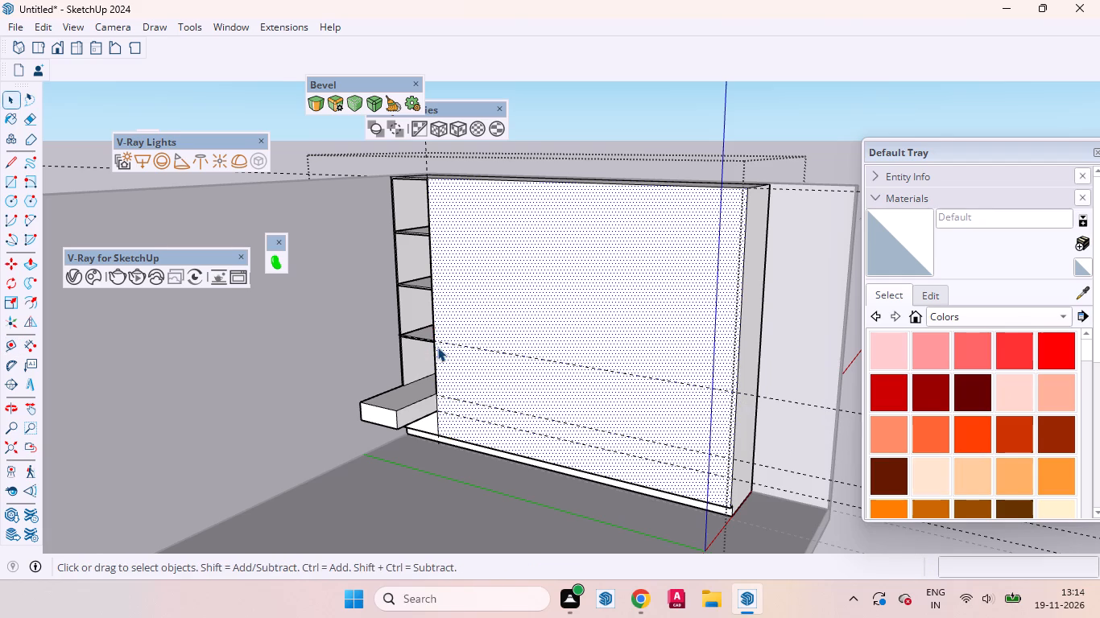
Divide the top edge of the wardrobe's large front face into 8 equal segments.
scroll(437, 347, "up", 3)
middle_click_drag(443, 346, 451, 359)
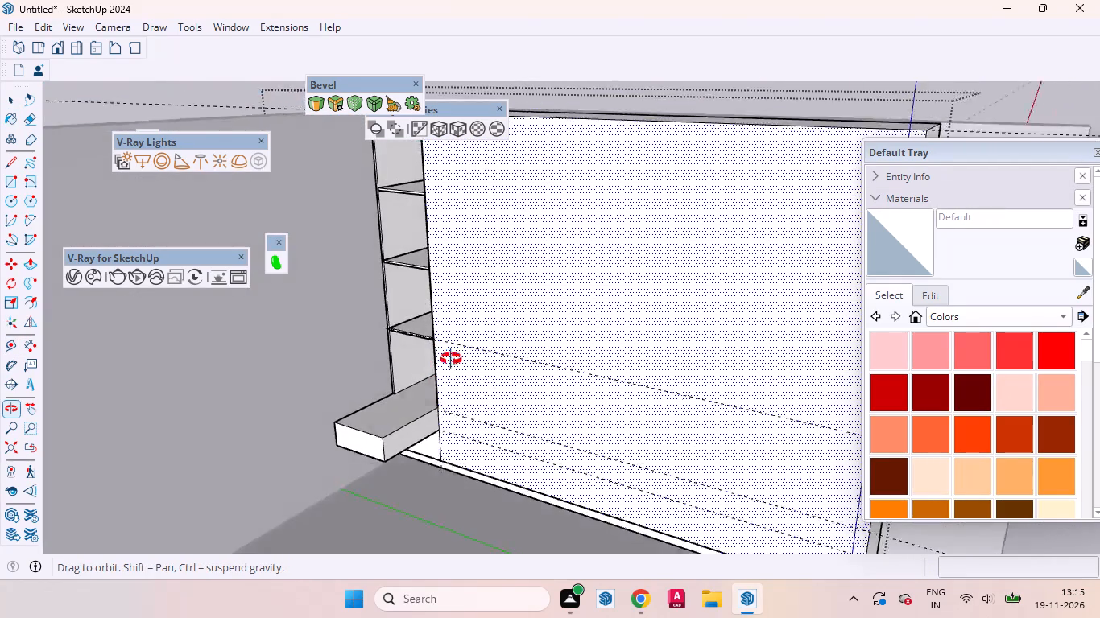
middle_click_drag(451, 359, 501, 322)
scroll(491, 335, "down", 13)
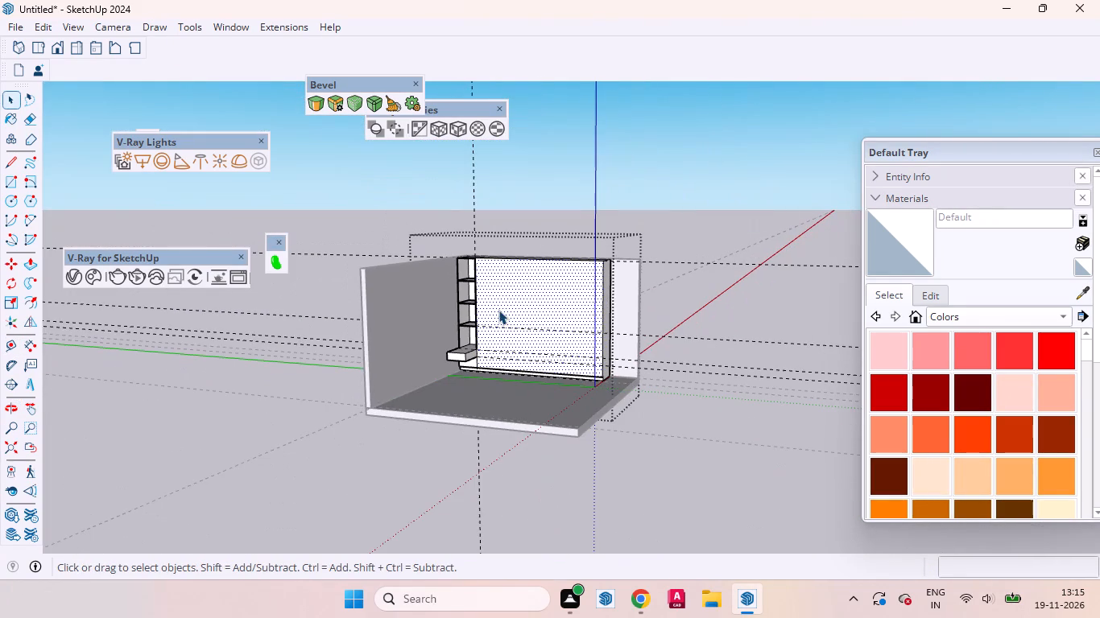
left_click(564, 295)
scroll(480, 294, "up", 3)
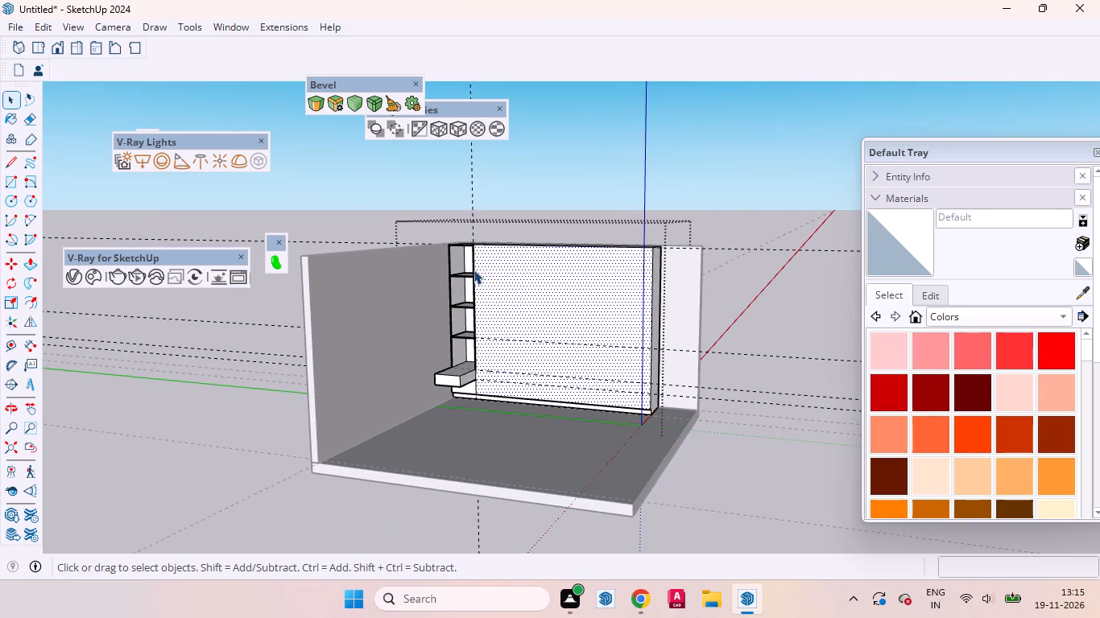
scroll(472, 266, "up", 6)
middle_click_drag(487, 294, 509, 389)
scroll(430, 237, "up", 1)
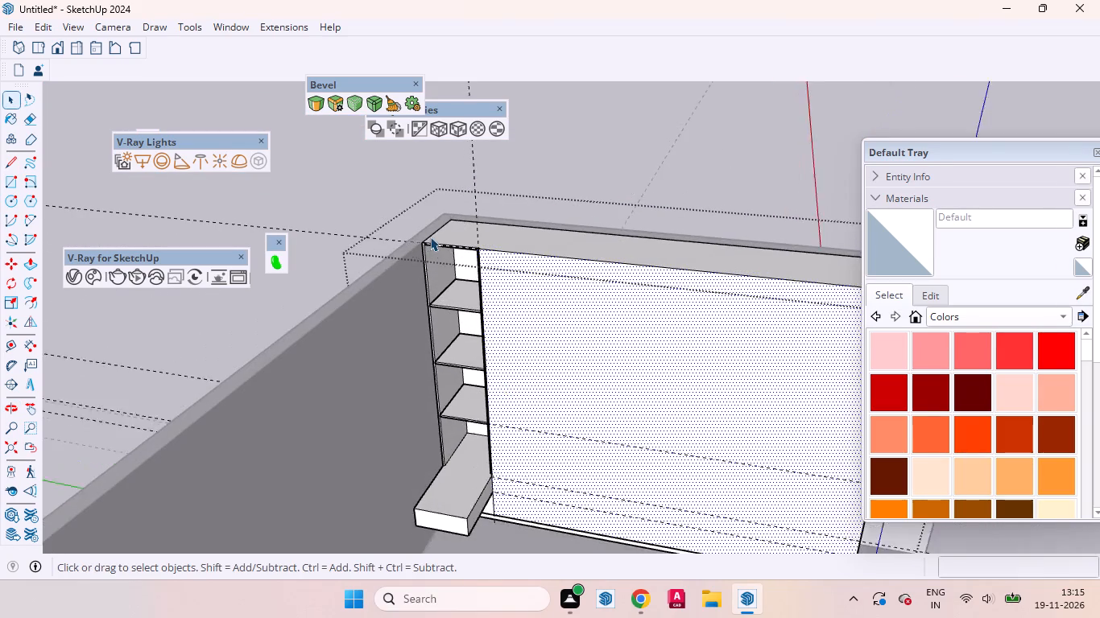
scroll(430, 237, "up", 10)
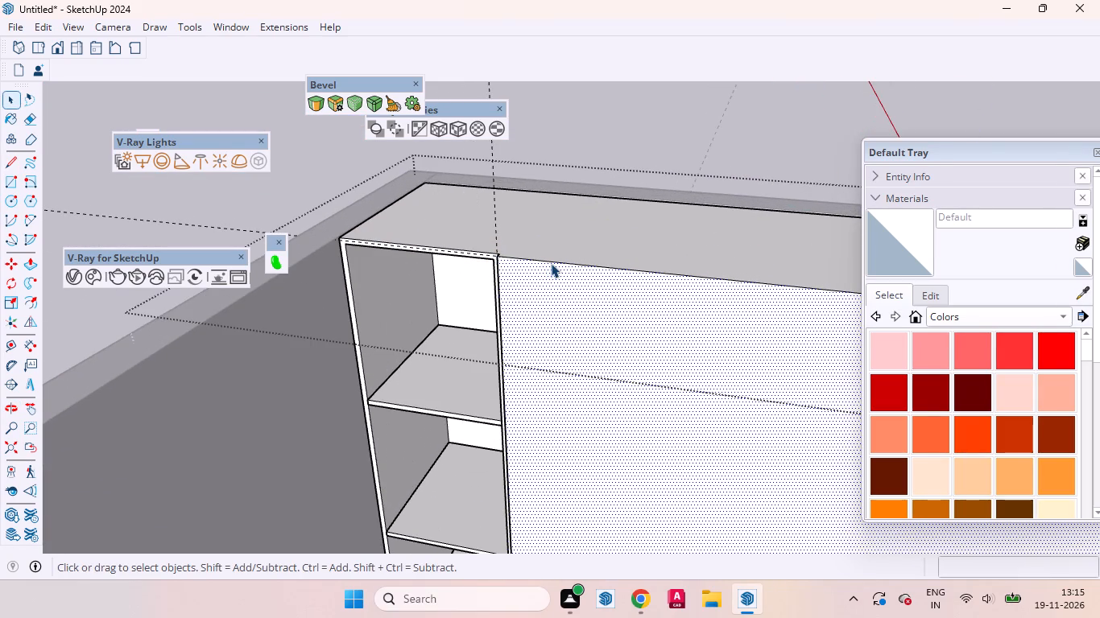
left_click(553, 262)
right_click(553, 262)
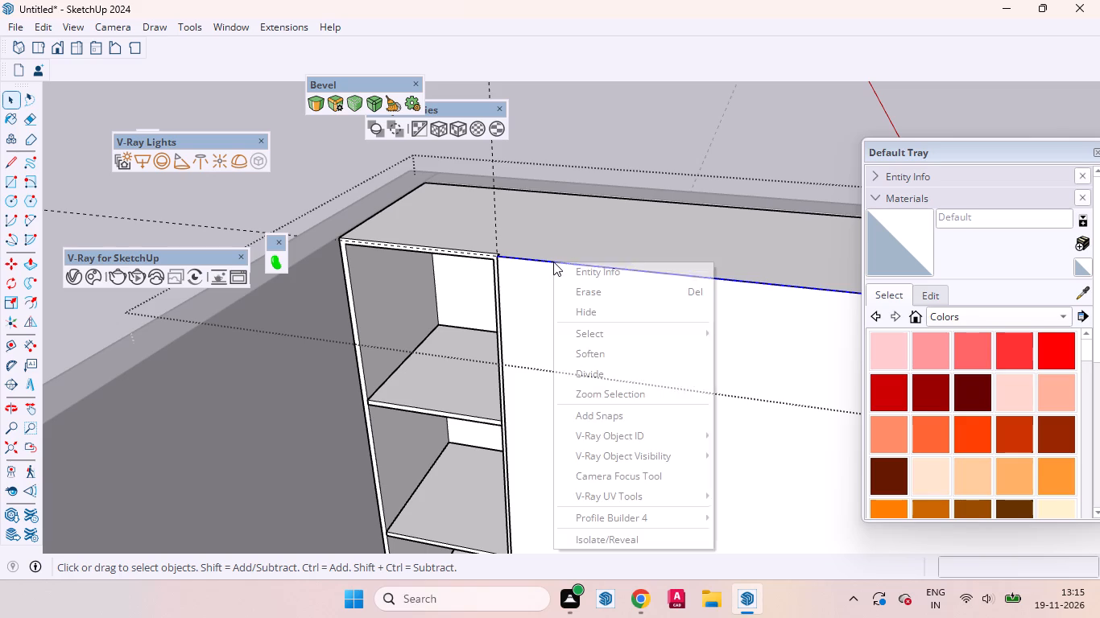
left_click(610, 365)
scroll(527, 295, "down", 2)
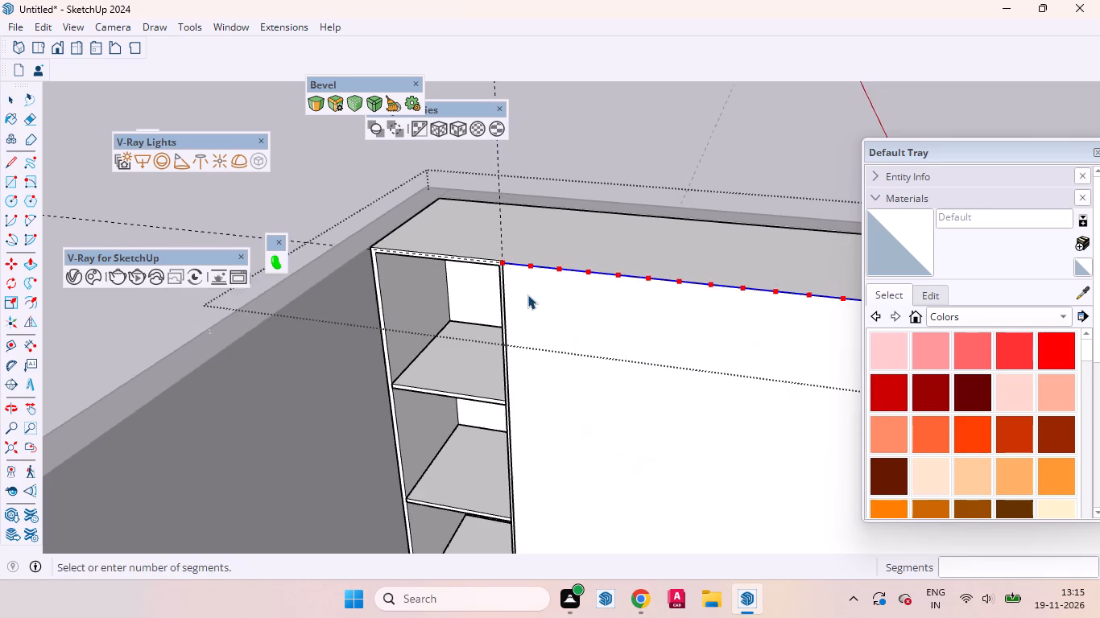
scroll(527, 295, "down", 16)
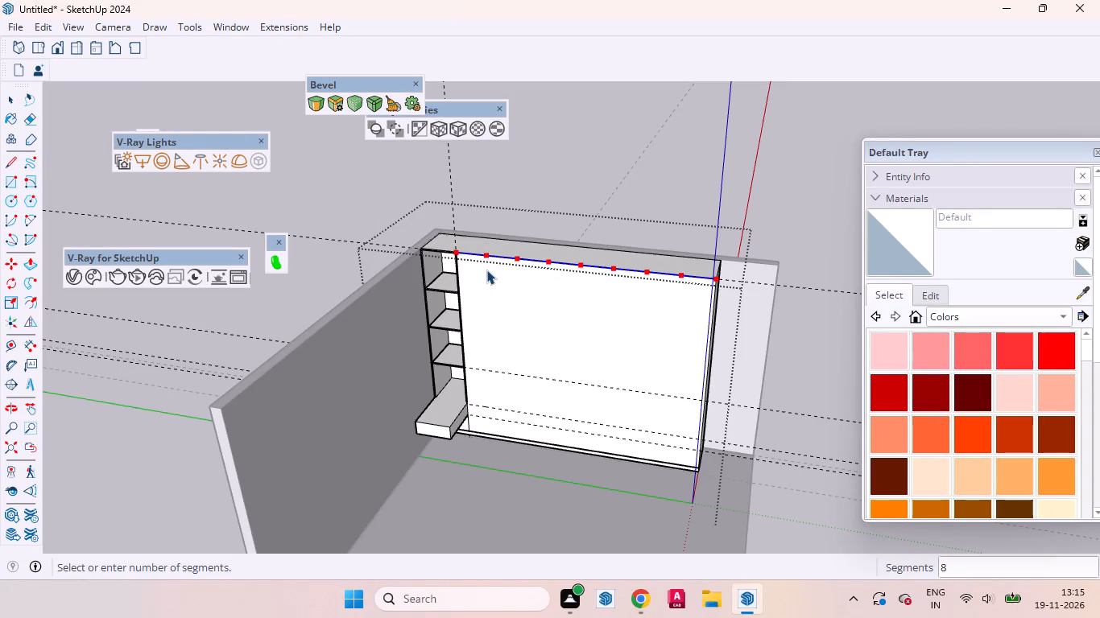
left_click(490, 270)
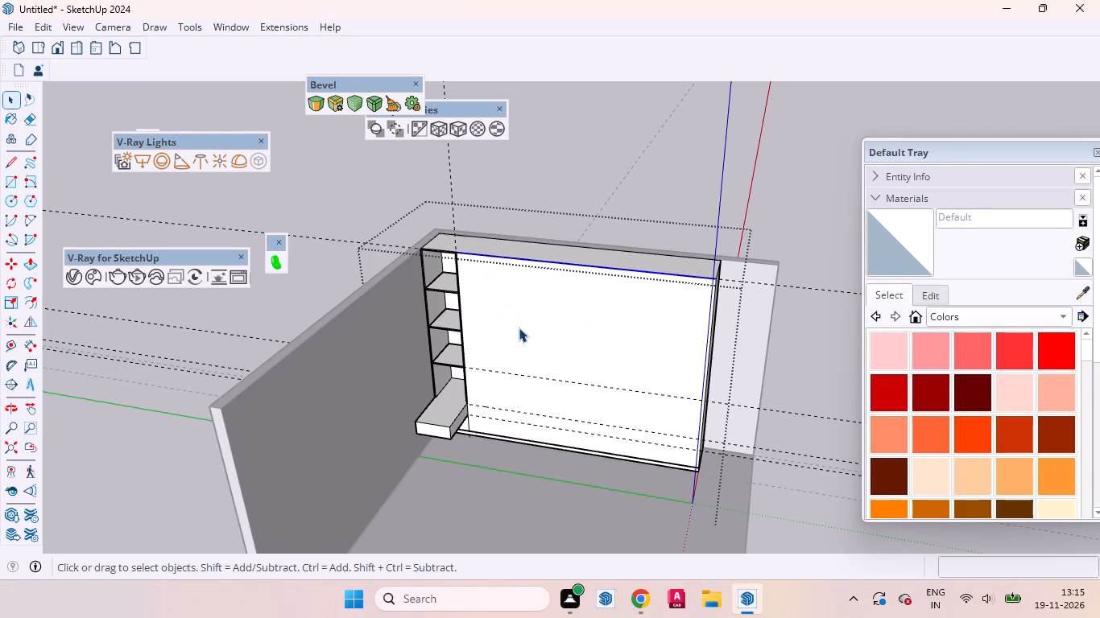
left_click(519, 328)
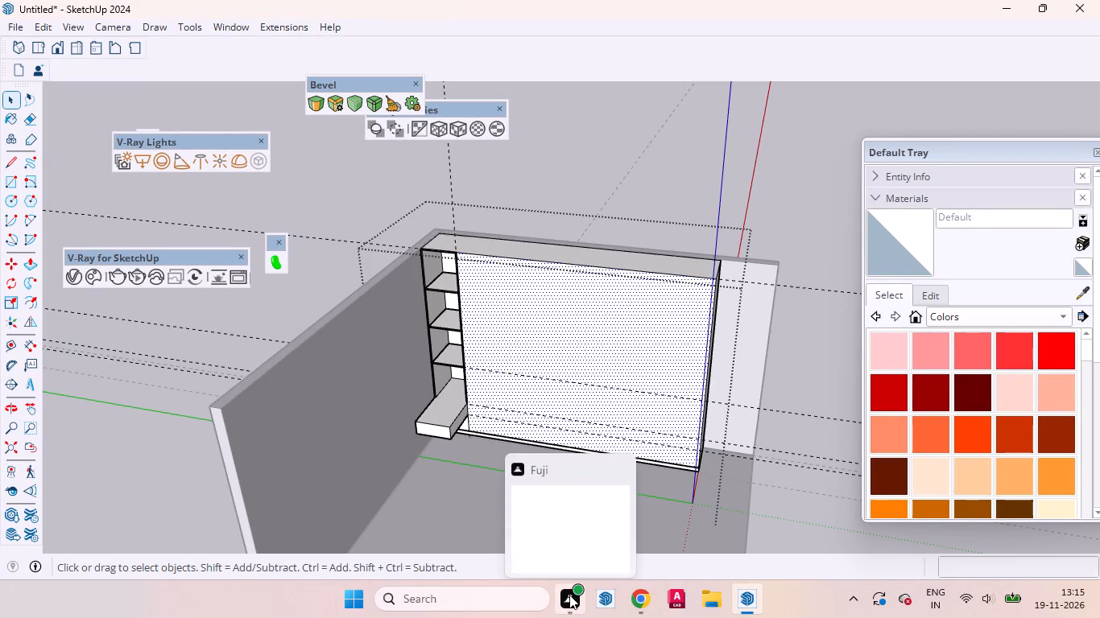
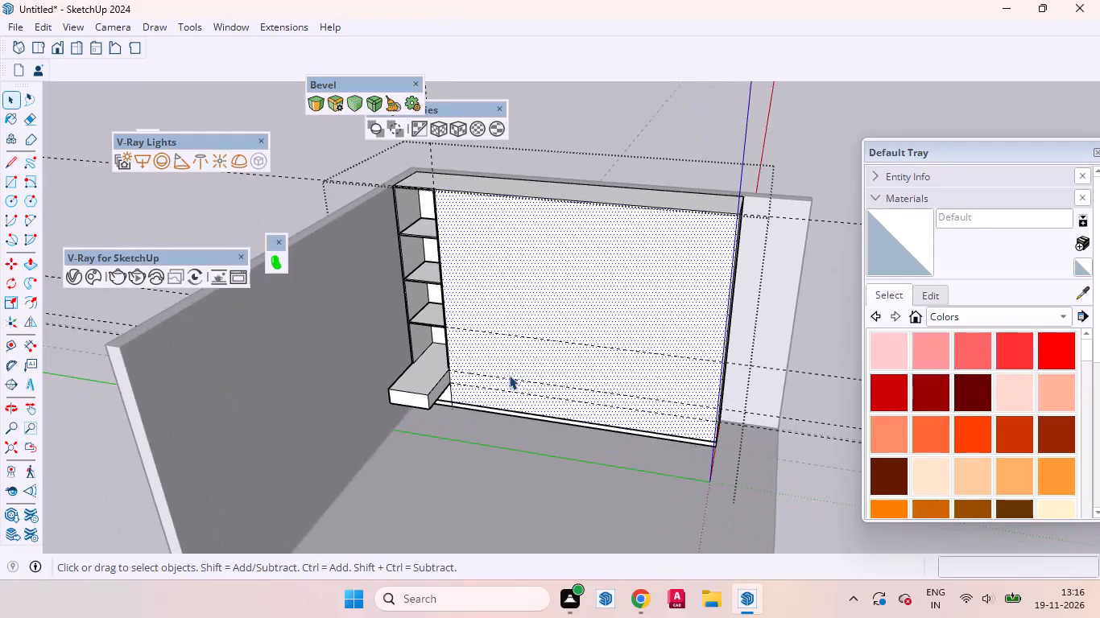
Draw six vertical lines about 8' 11 3/4" long from the top edge's division points to the wardrobe front's bottom edge.
scroll(509, 375, "up", 1)
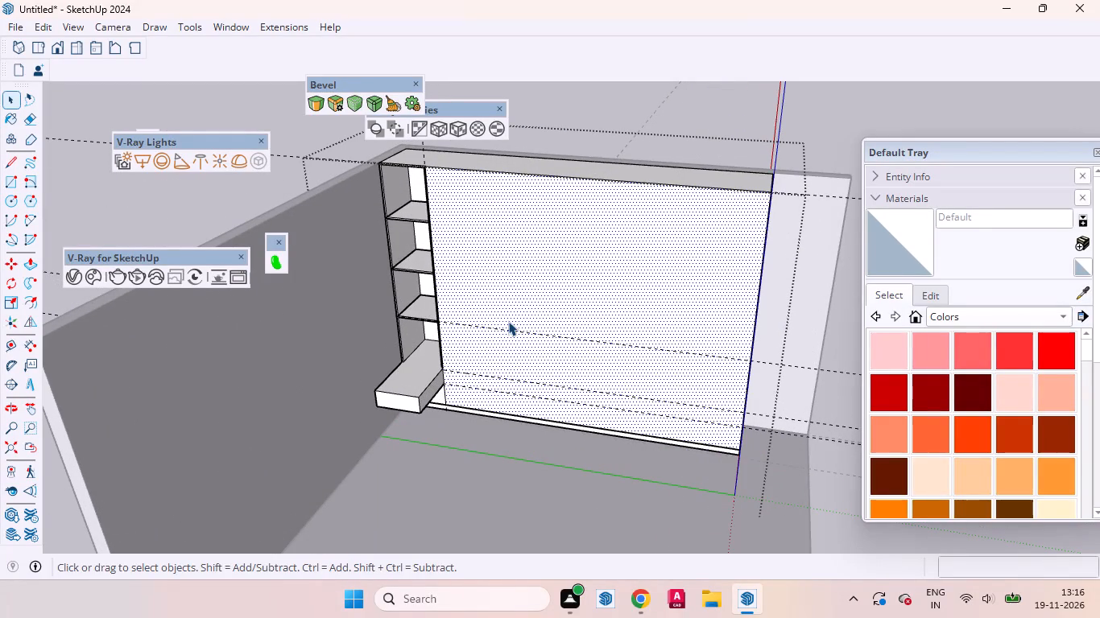
key("l")
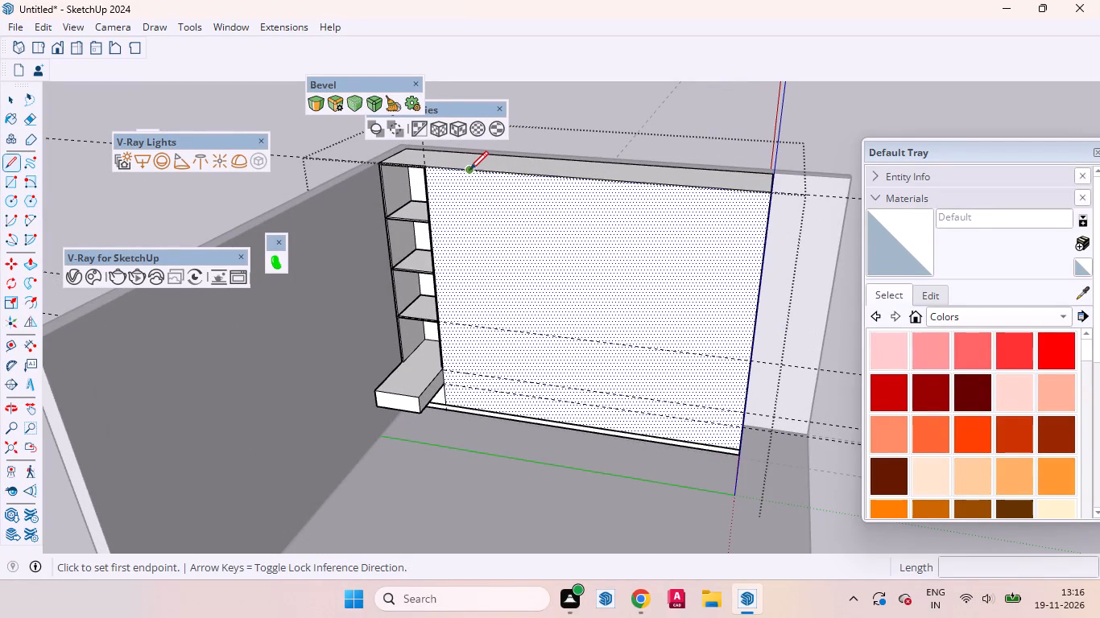
left_click(475, 170)
scroll(485, 383, "up", 1)
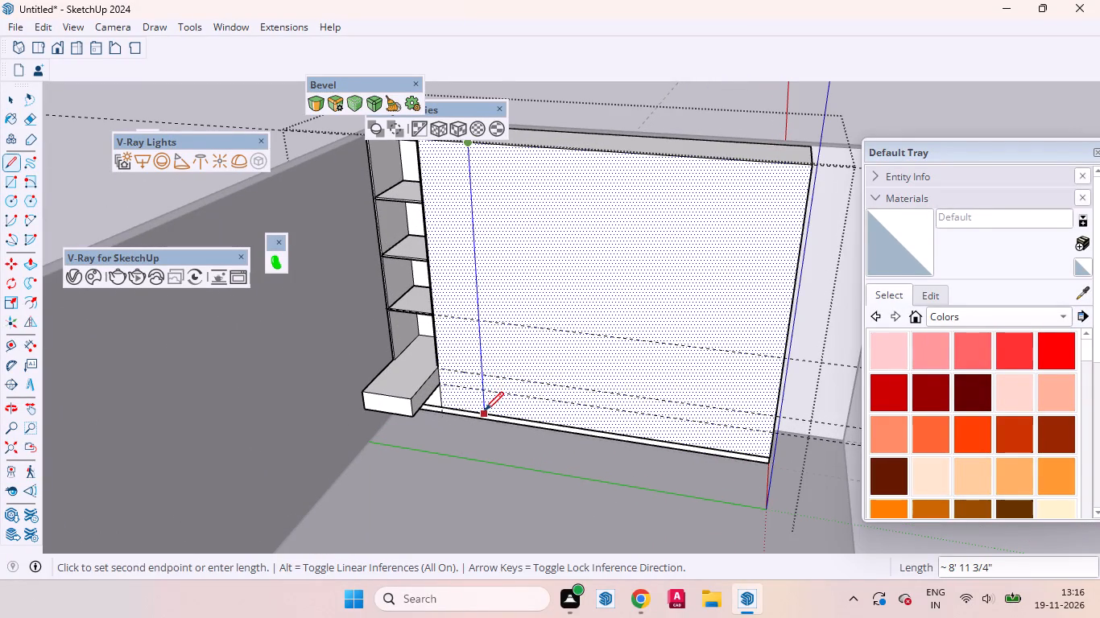
left_click(485, 410)
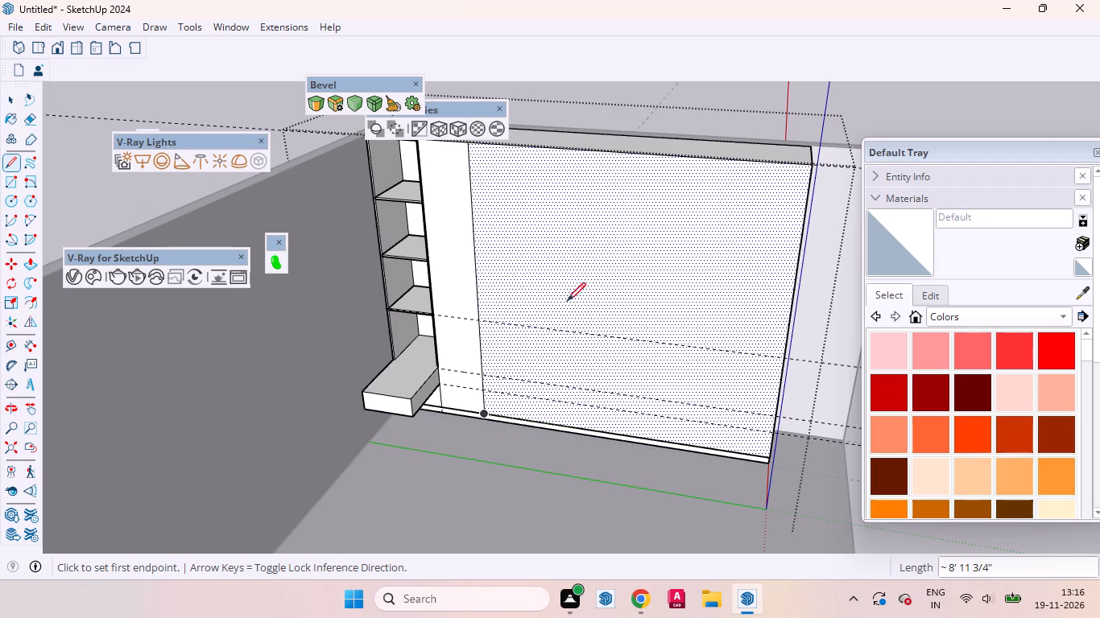
scroll(596, 369, "down", 1)
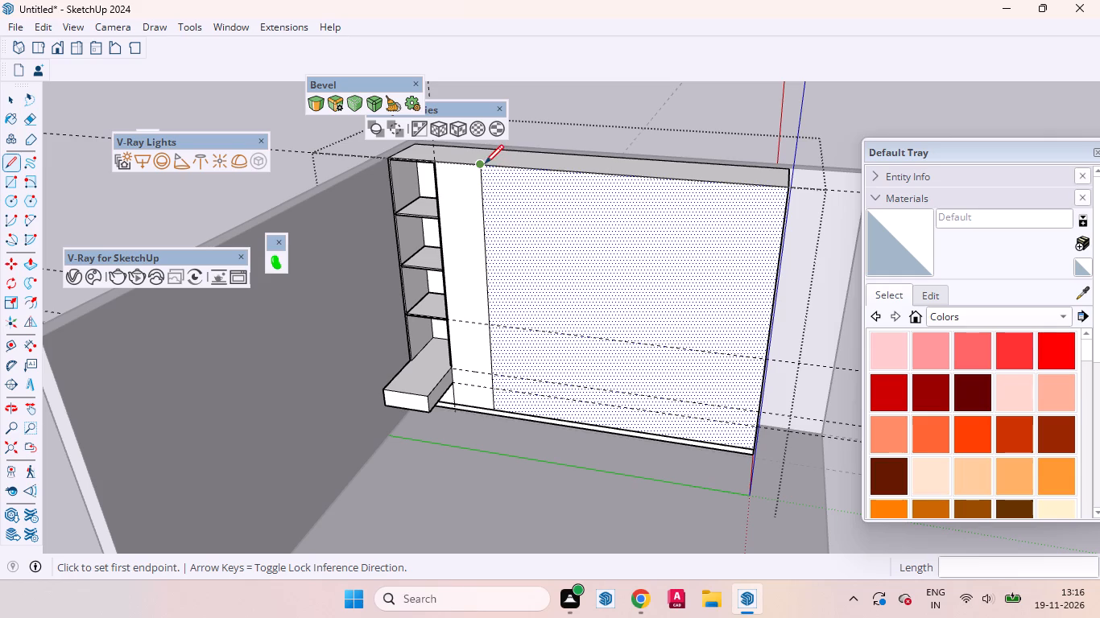
left_click(529, 169)
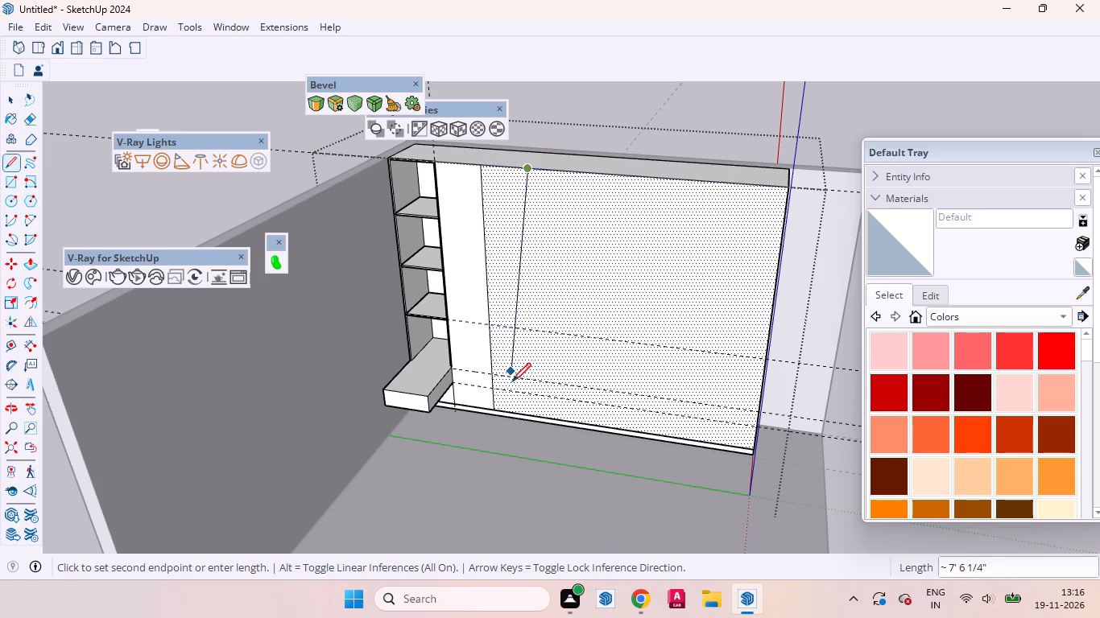
left_click(532, 414)
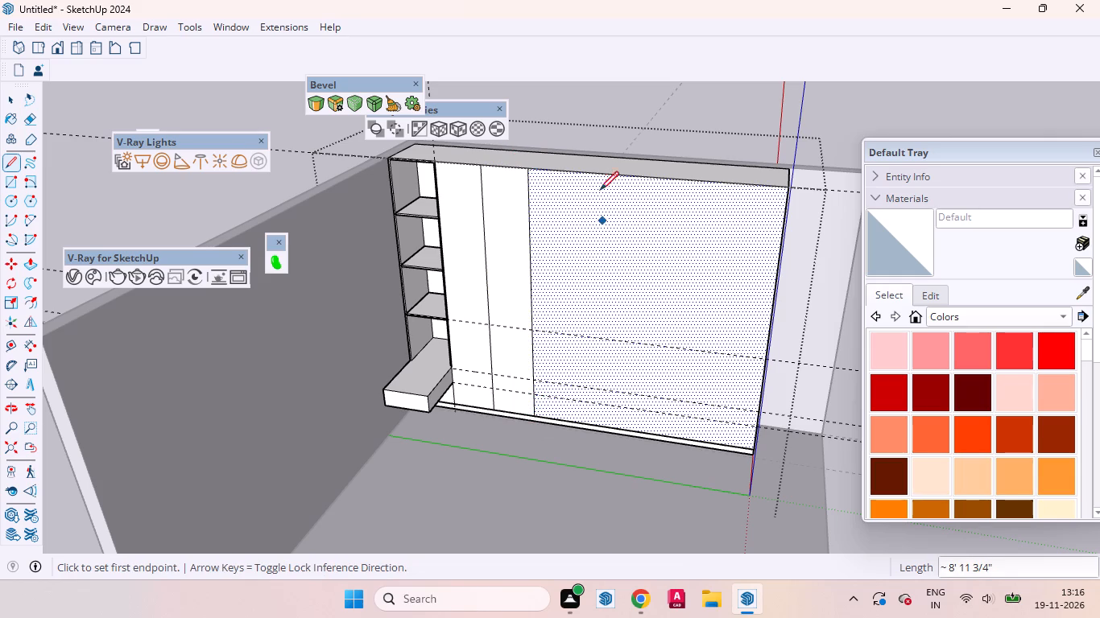
left_click(577, 173)
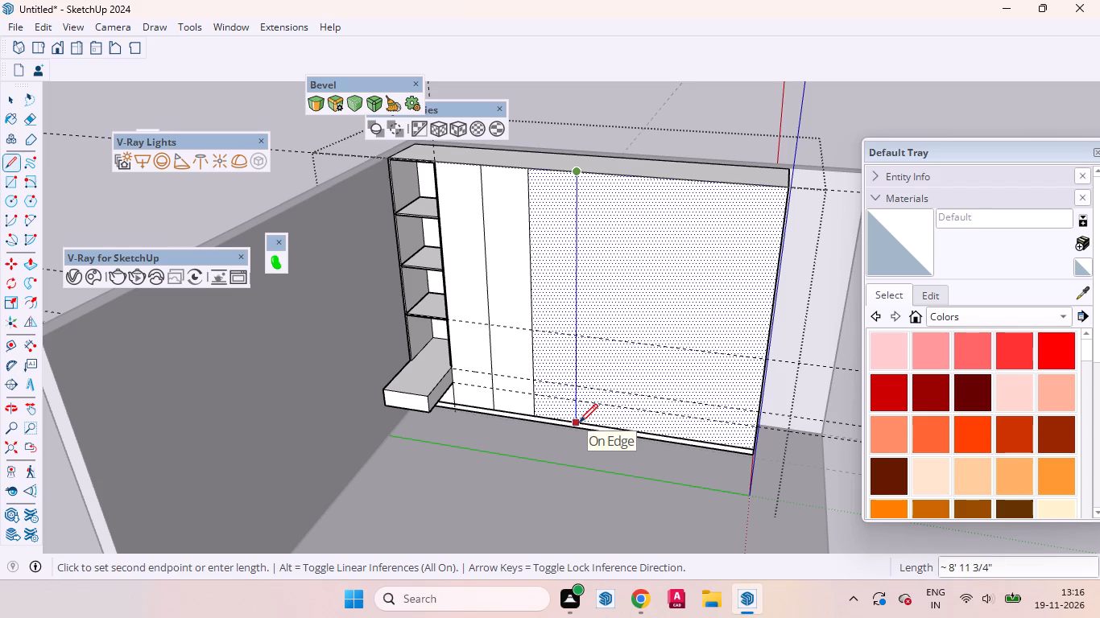
left_click(579, 422)
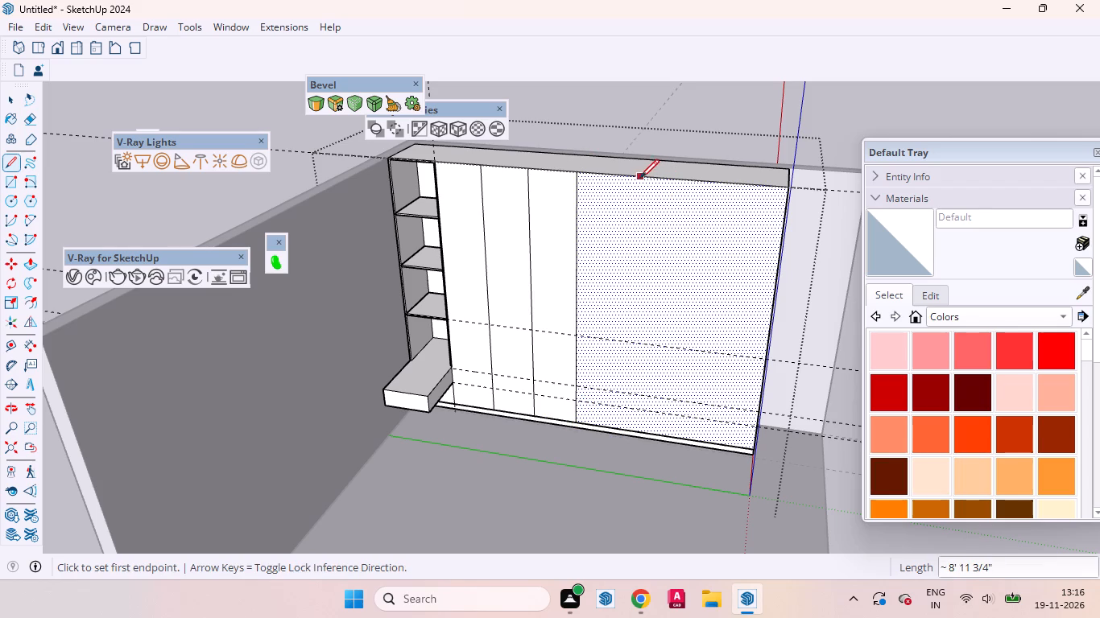
left_click(627, 176)
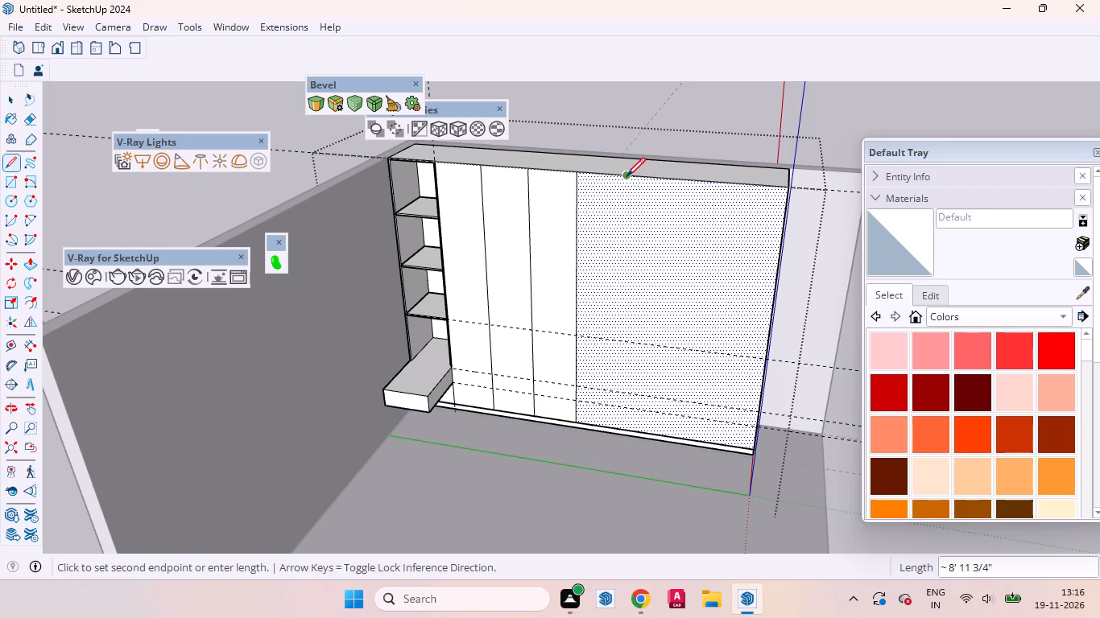
left_click(617, 426)
left_click(681, 181)
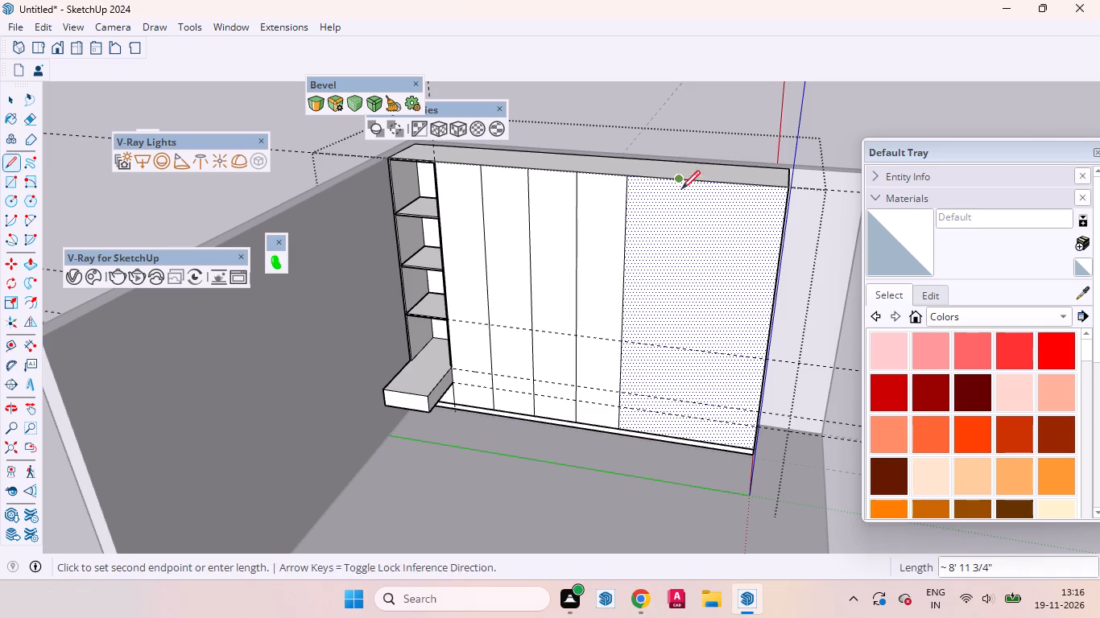
left_click(666, 431)
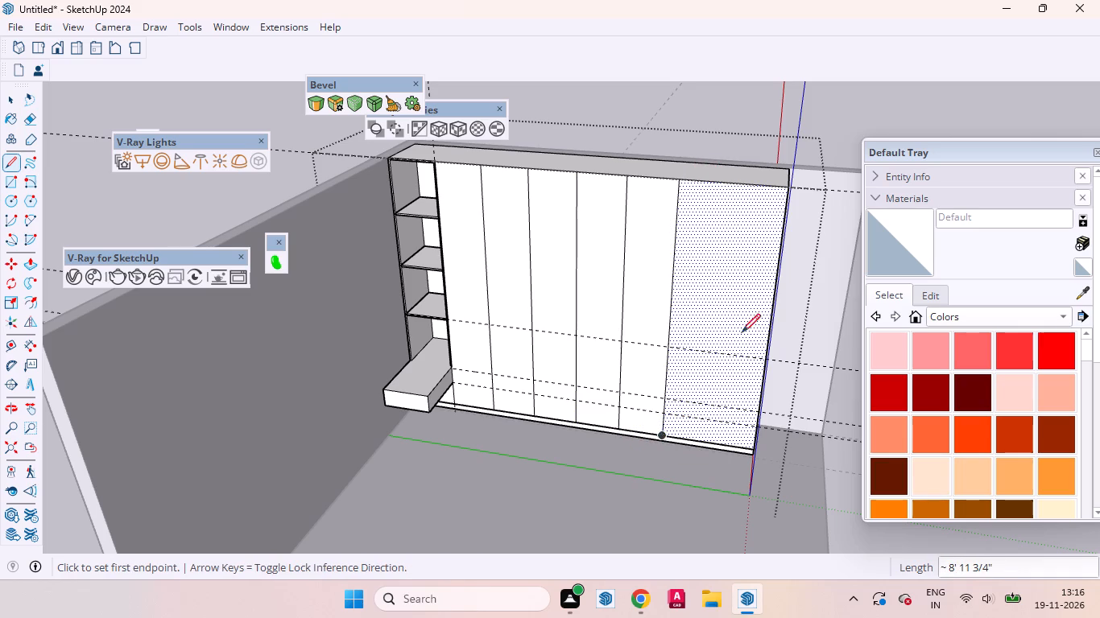
left_click(730, 183)
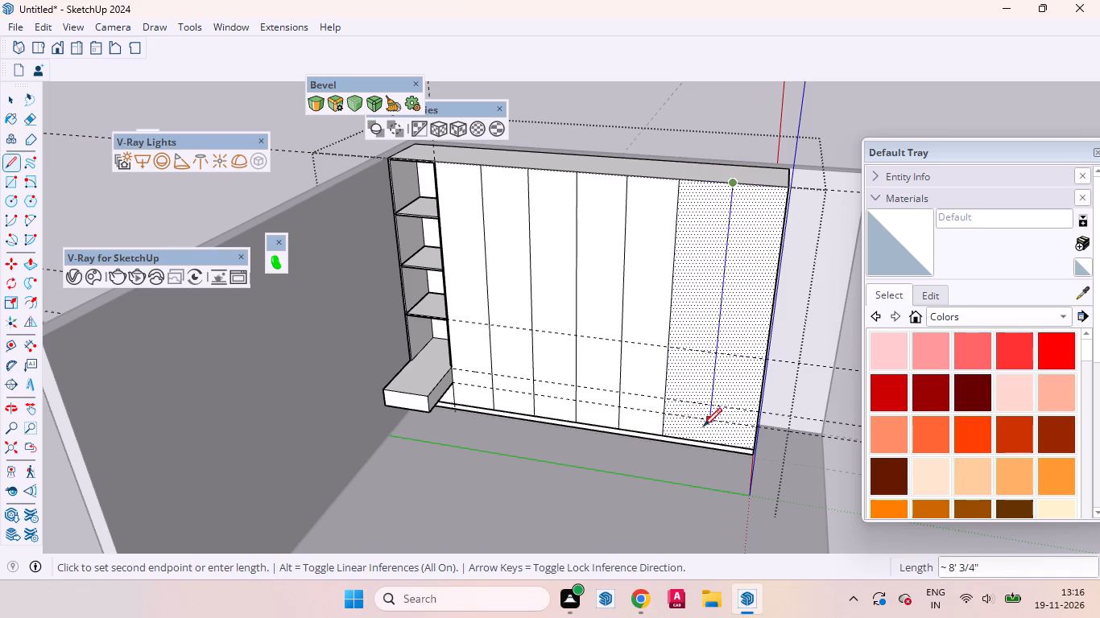
left_click(706, 440)
key("space")
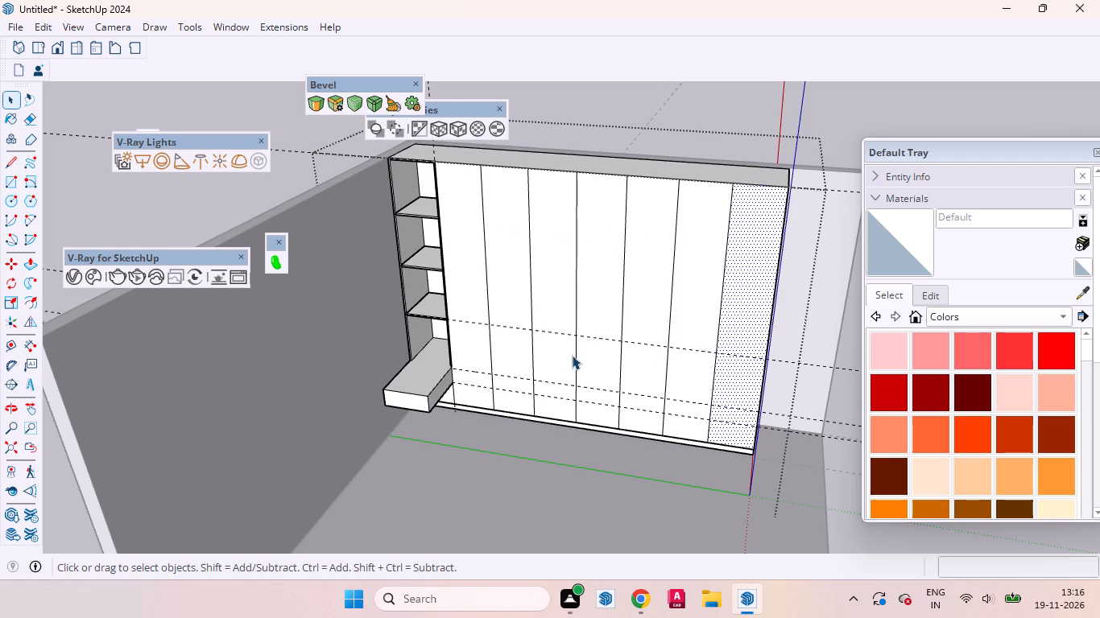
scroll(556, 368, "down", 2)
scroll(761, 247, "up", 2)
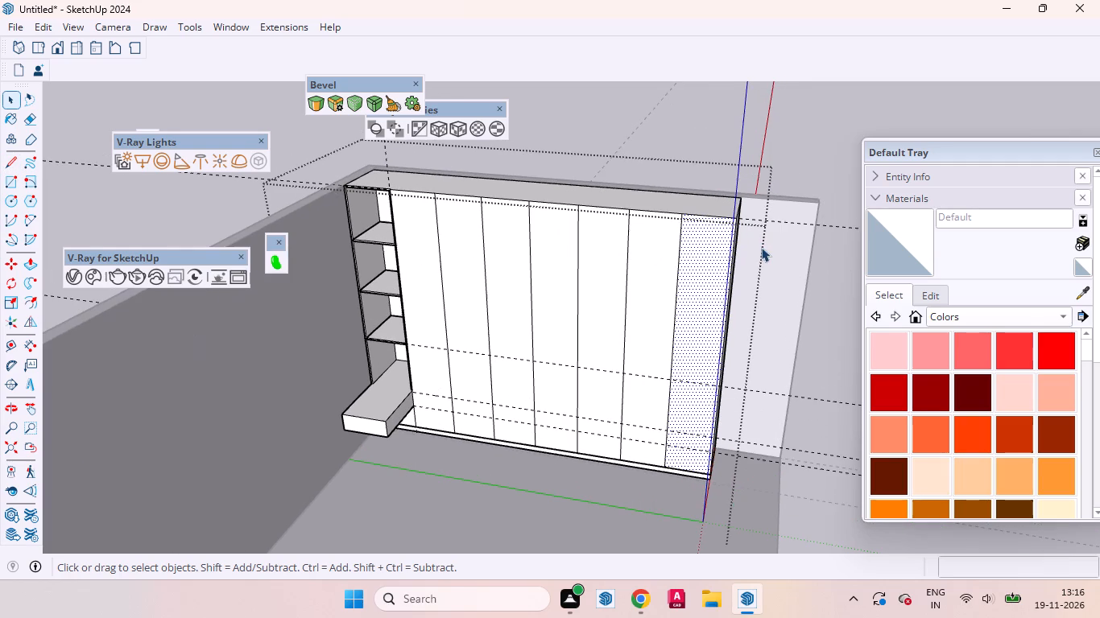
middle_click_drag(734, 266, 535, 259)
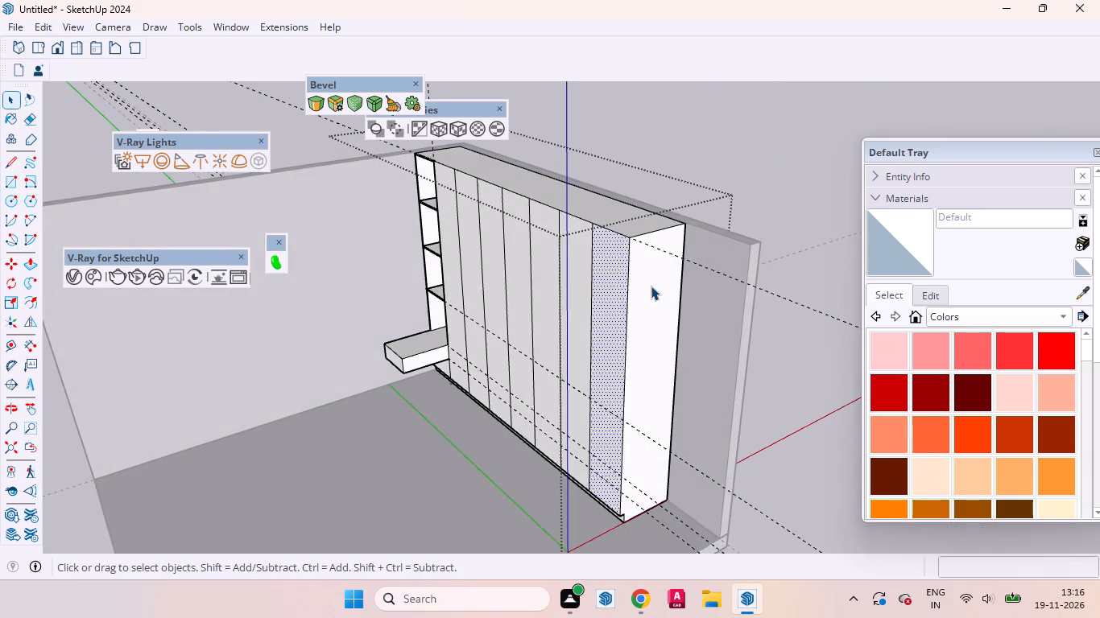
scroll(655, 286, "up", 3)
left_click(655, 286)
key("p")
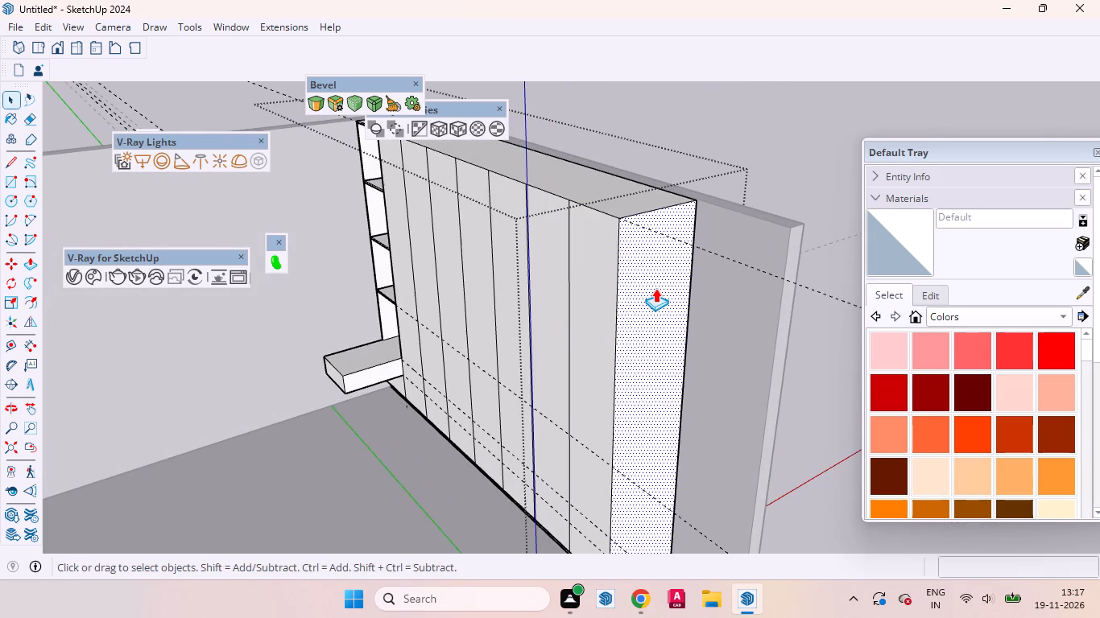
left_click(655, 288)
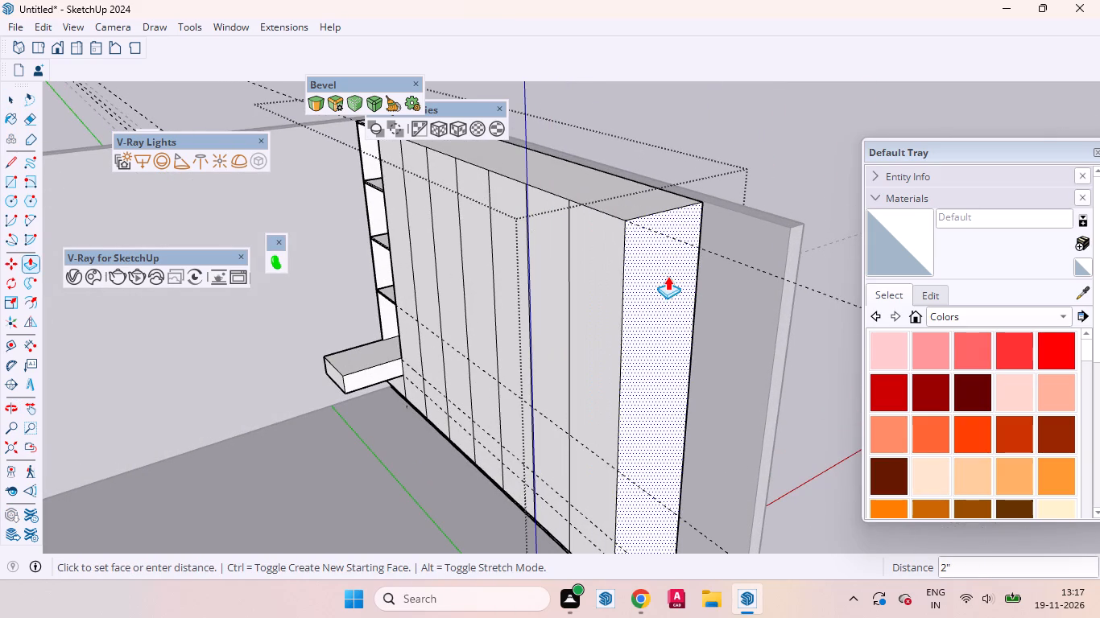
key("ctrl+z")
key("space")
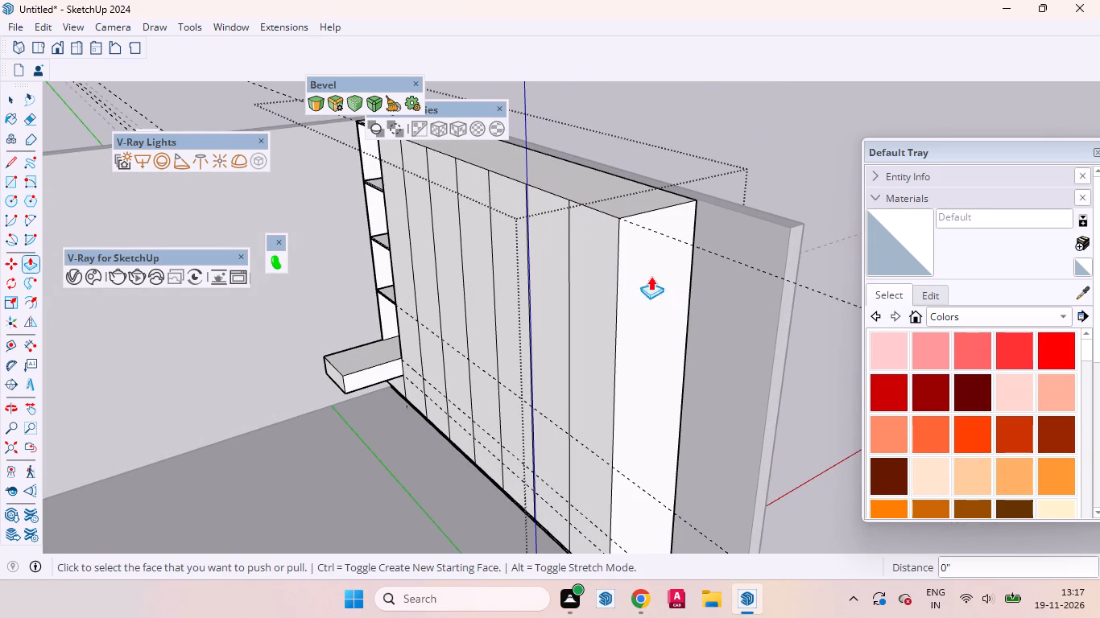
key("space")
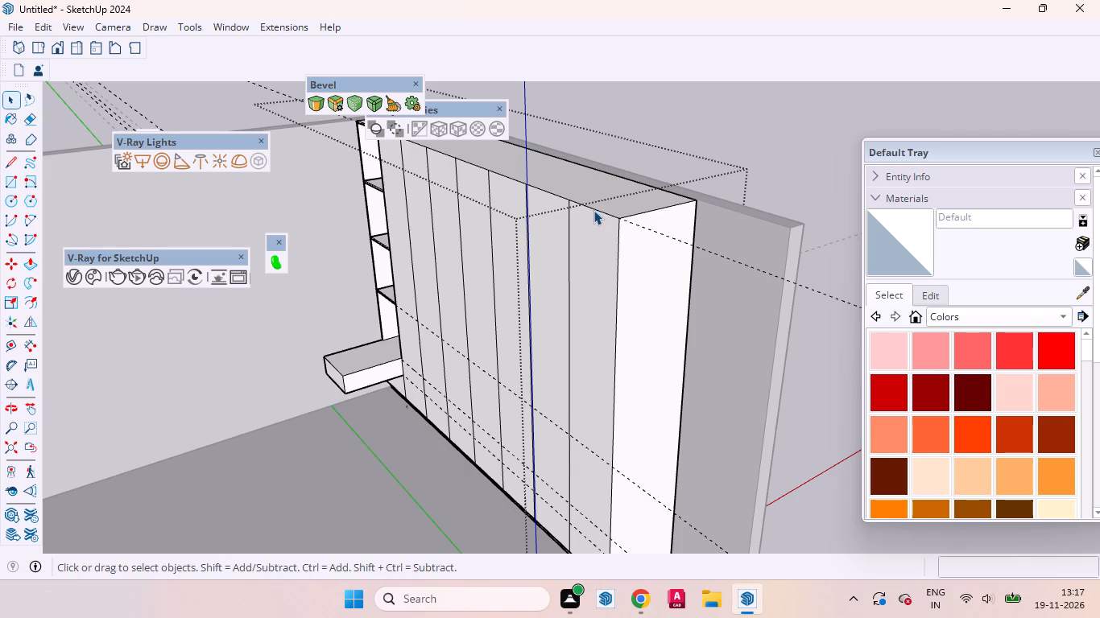
Mark the midpoint of the end panel's top edge with a short vertical line and push the wardrobe's end face in to it.
left_click(593, 211)
key("l")
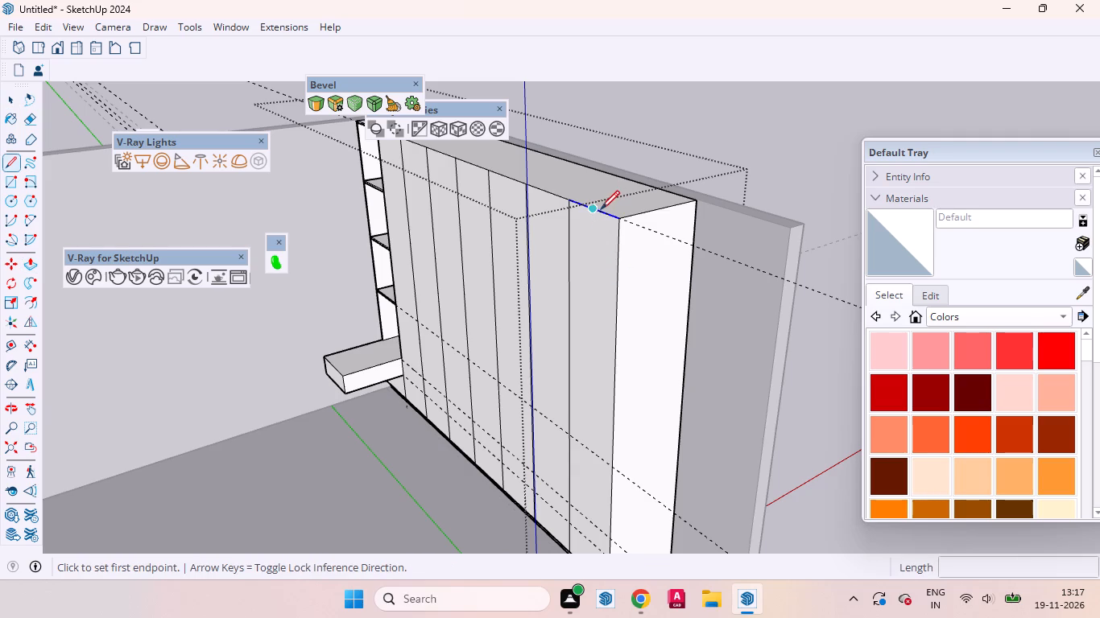
left_click(598, 209)
left_click(602, 251)
key("space")
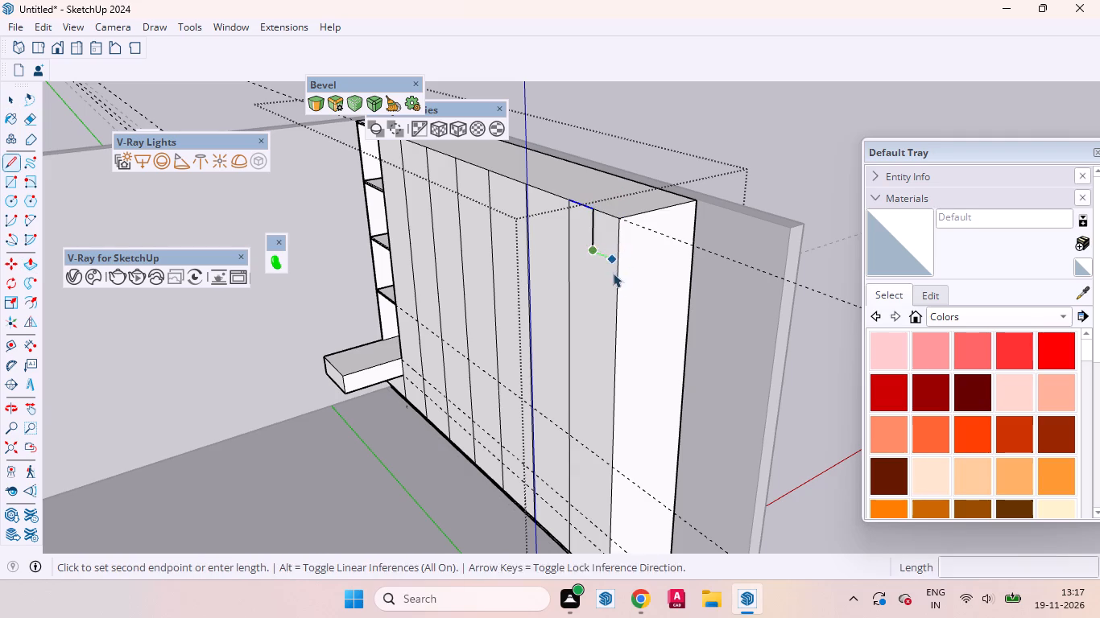
left_click(638, 266)
key("p")
left_click(638, 266)
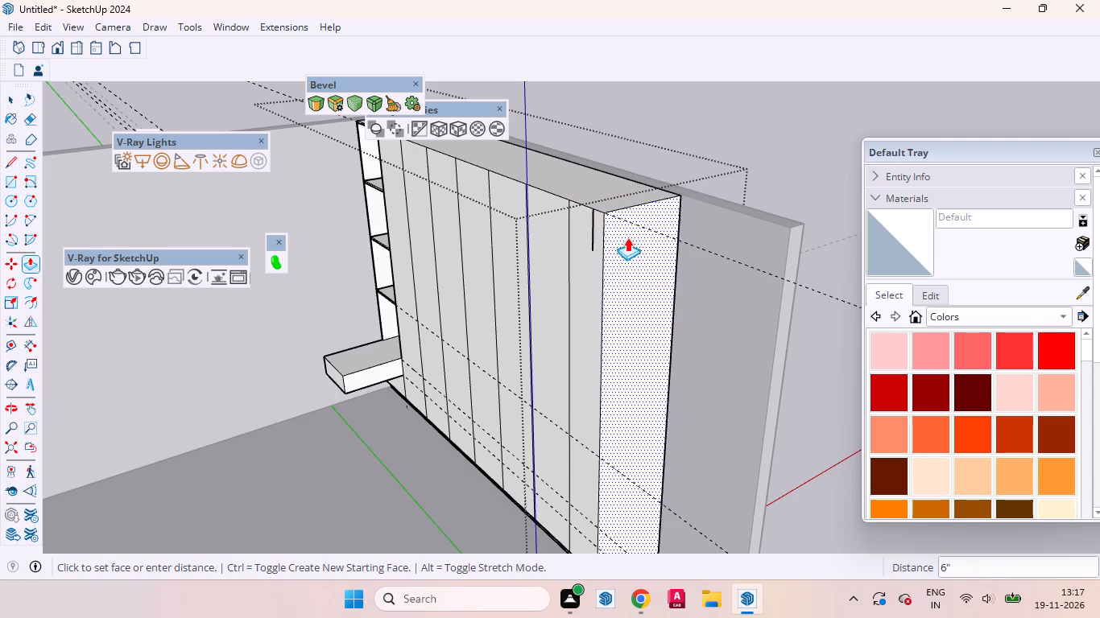
left_click(596, 213)
key("space")
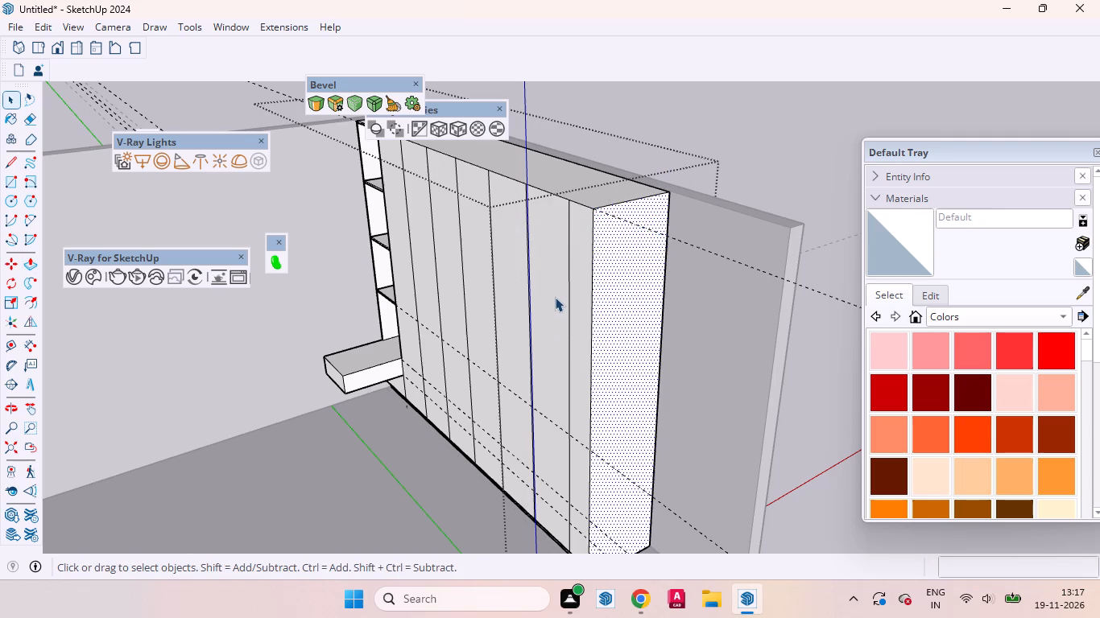
Draw a horizontal line about 9' 11 5/16" long across all front panels along the guide at the lowest shelf.
middle_click_drag(567, 315, 789, 257)
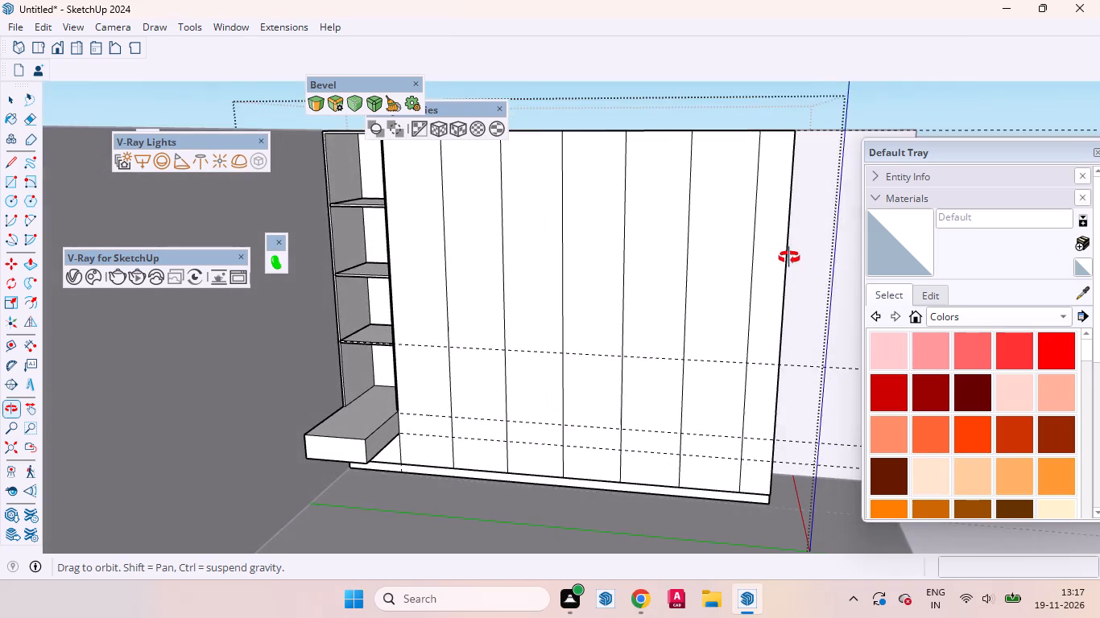
middle_click_drag(789, 257, 787, 270)
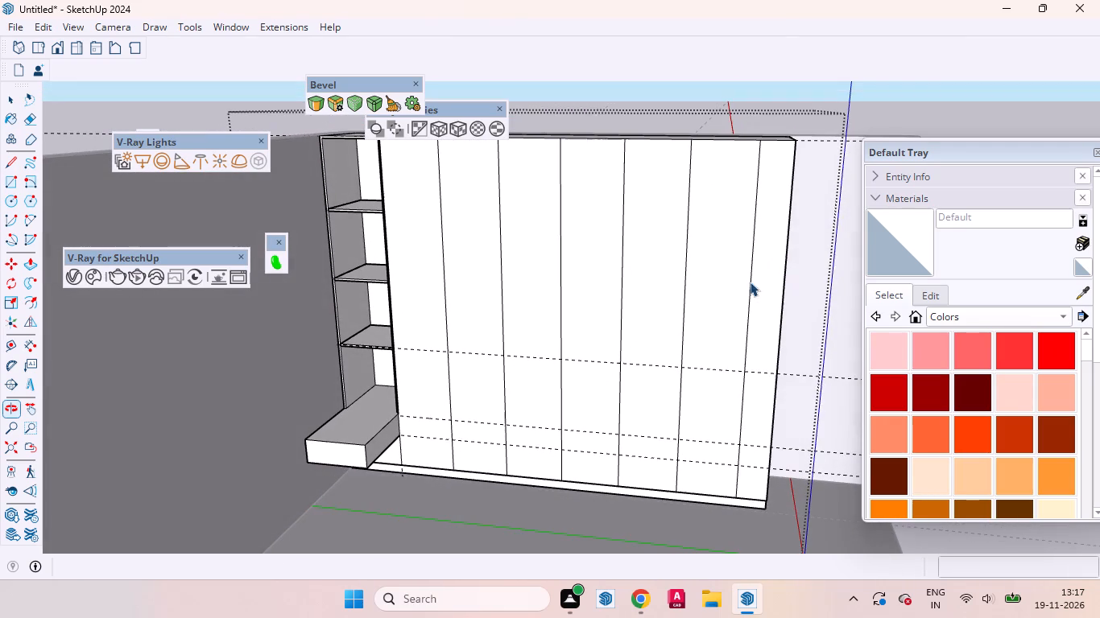
left_click(600, 299)
middle_click_drag(521, 366, 554, 344)
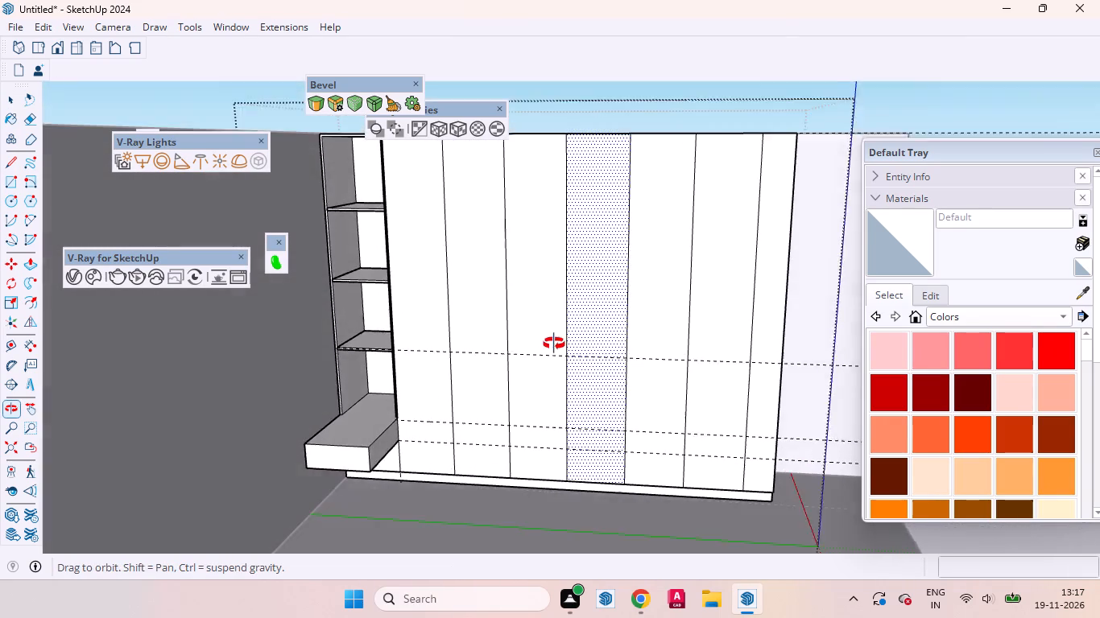
middle_click_drag(554, 344, 562, 285)
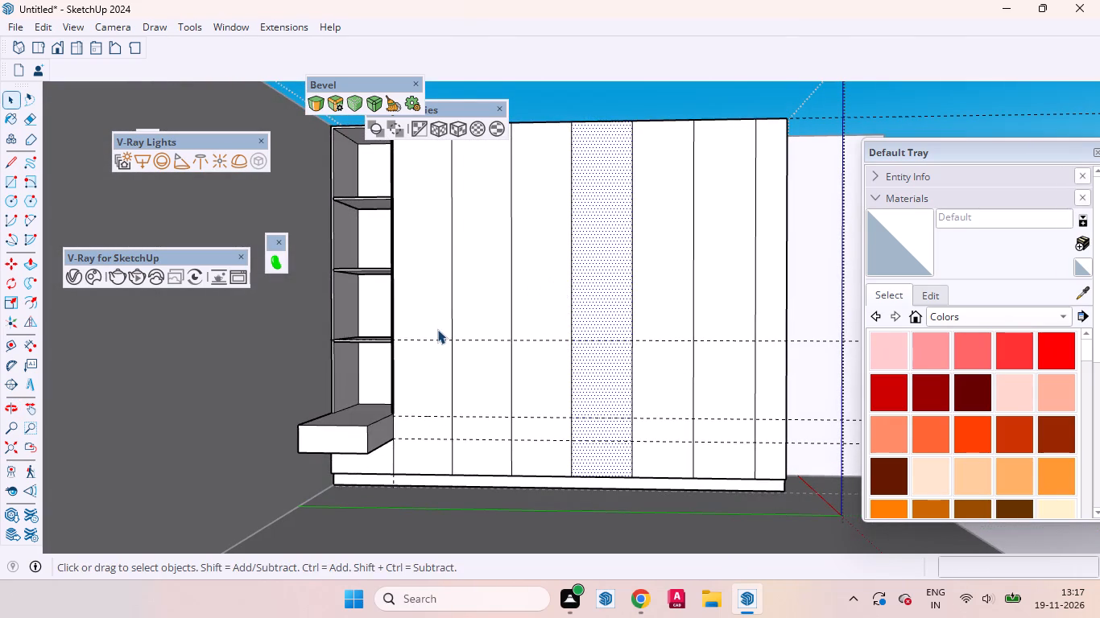
key("l")
scroll(428, 332, "up", 13)
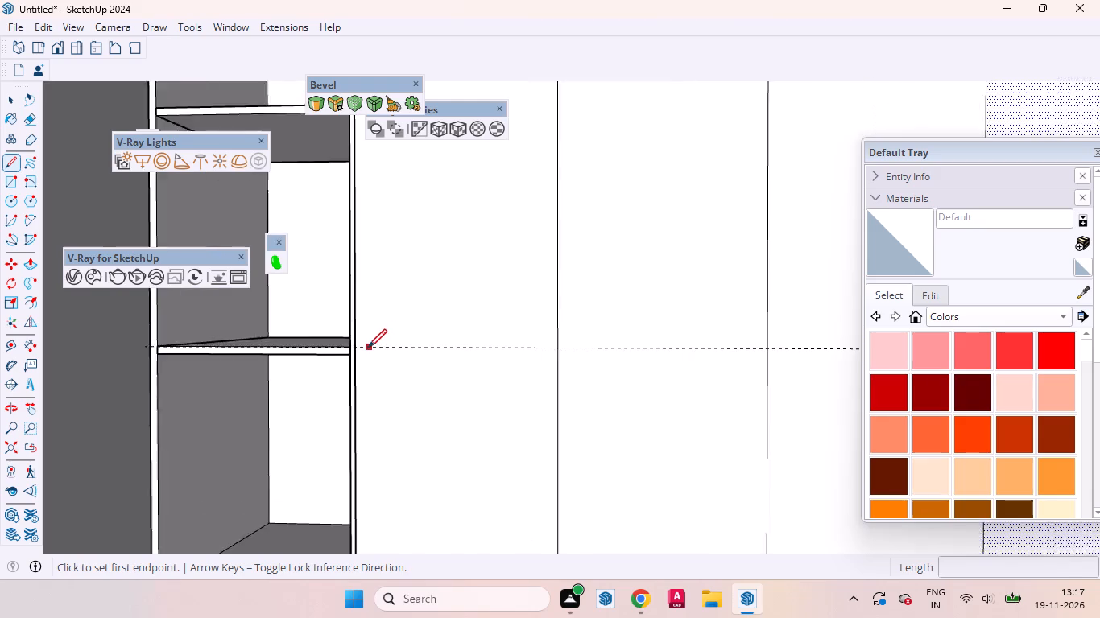
scroll(368, 348, "up", 7)
left_click(343, 346)
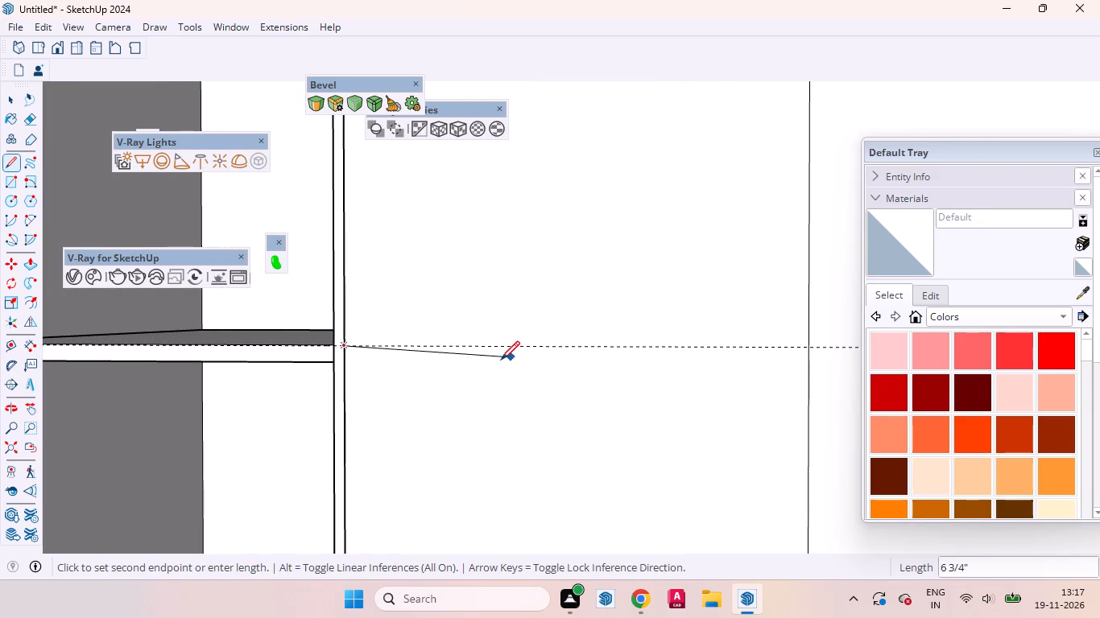
scroll(434, 352, "down", 20)
scroll(434, 352, "down", 5)
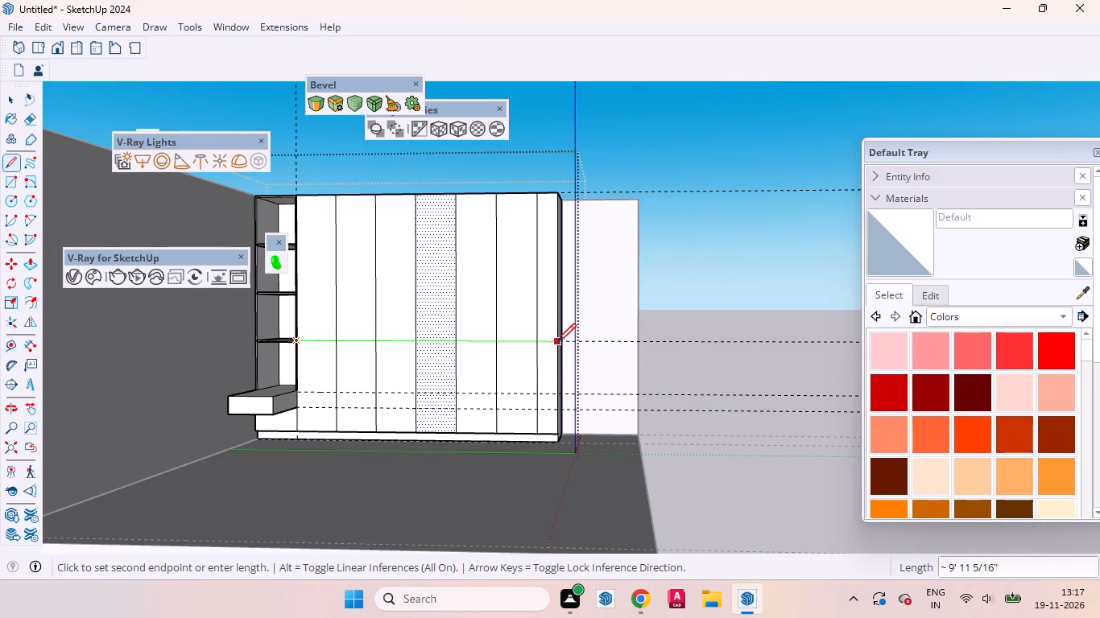
left_click(557, 342)
key("space")
left_click(511, 309)
left_click(474, 315)
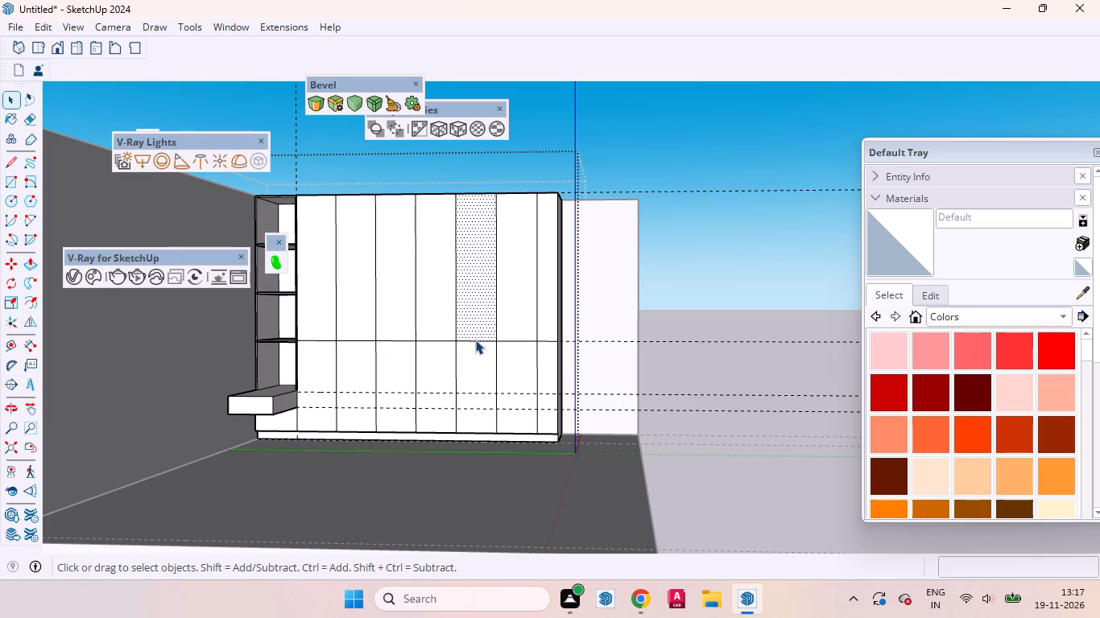
left_click(475, 347)
Erase the horizontal segments and the vertical divider in the third and fourth panels from the shelves, merging them into one full-height panel.
middle_click_drag(470, 377, 502, 386)
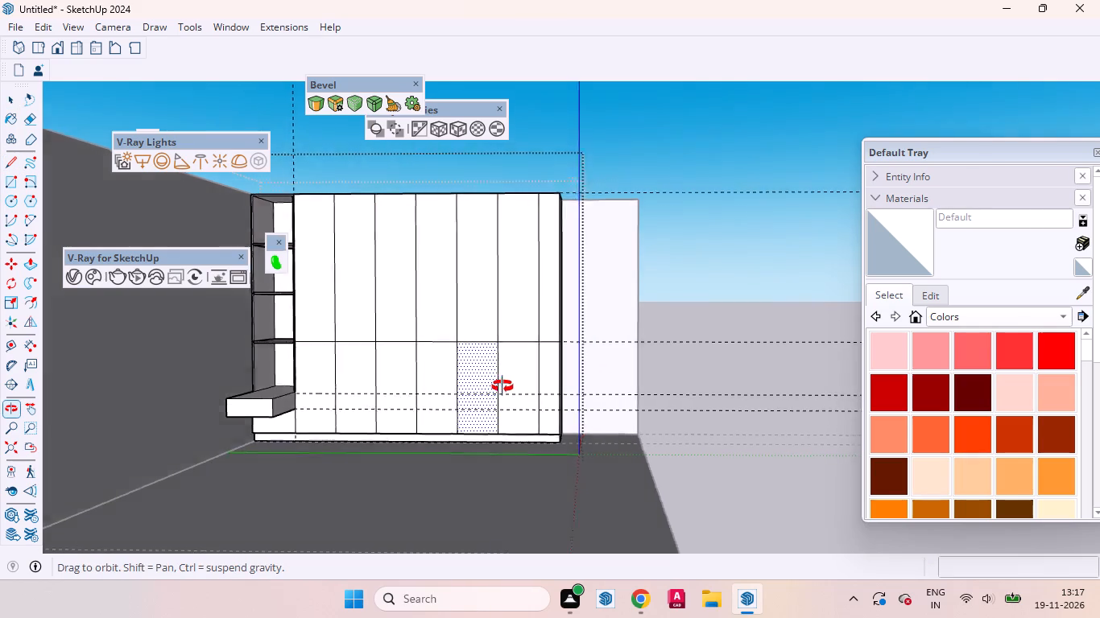
middle_click_drag(502, 386, 494, 403)
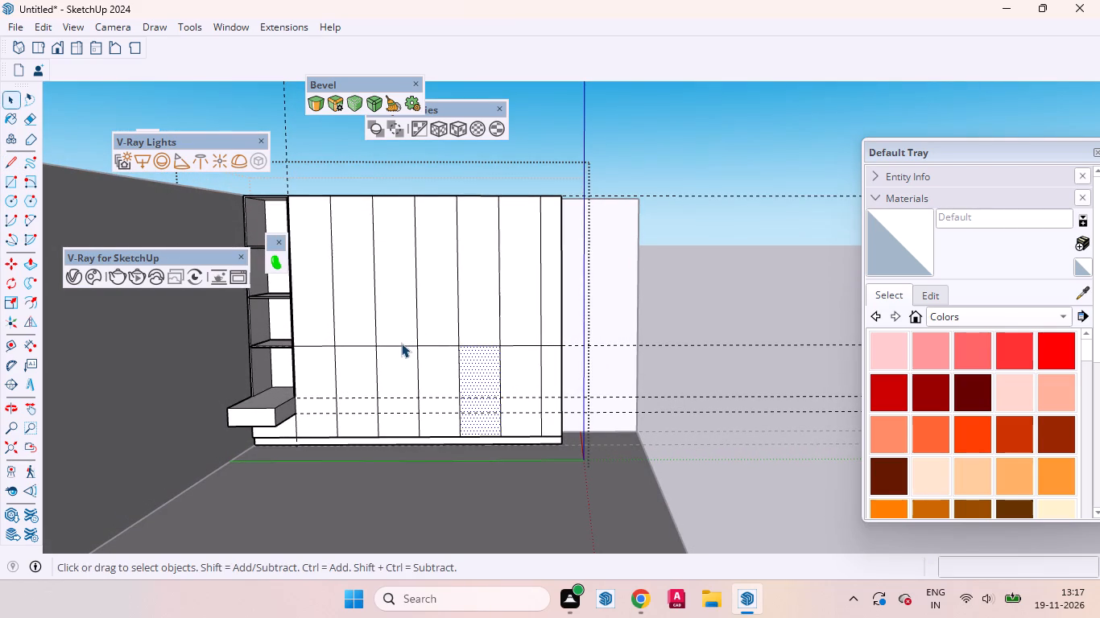
left_click(401, 343)
left_click(405, 344)
right_click(405, 344)
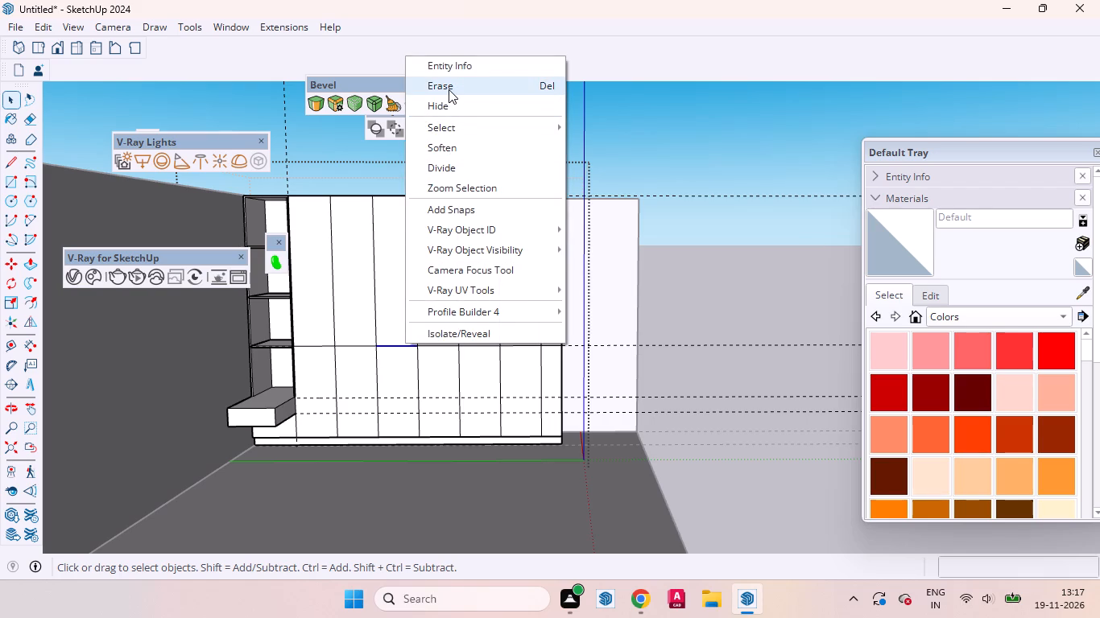
left_click(449, 89)
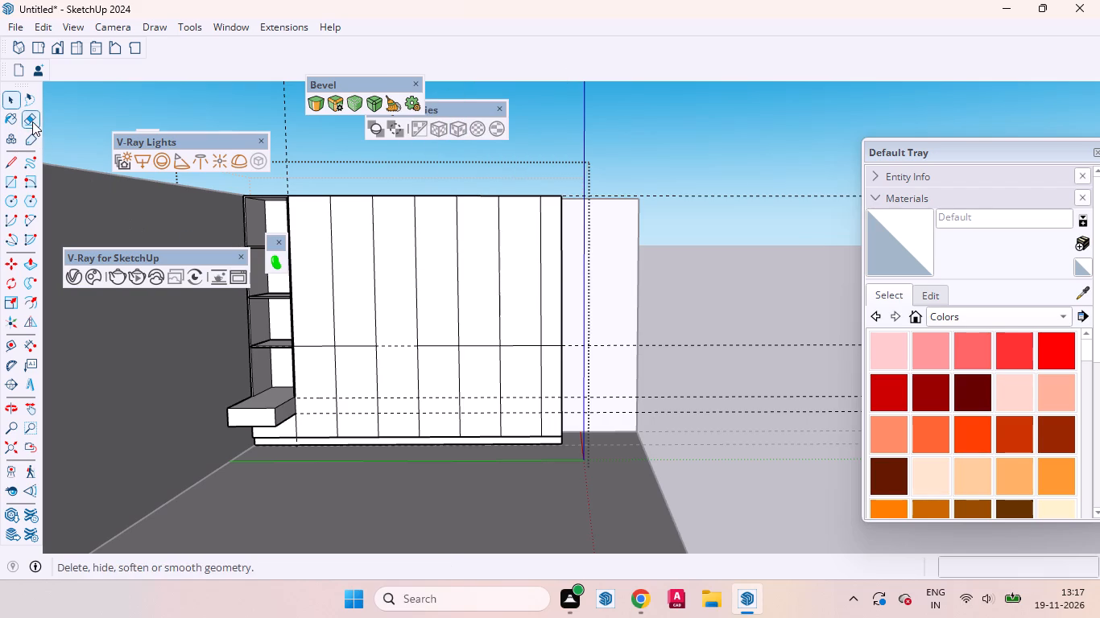
left_click(32, 122)
left_click_drag(424, 295, 407, 318)
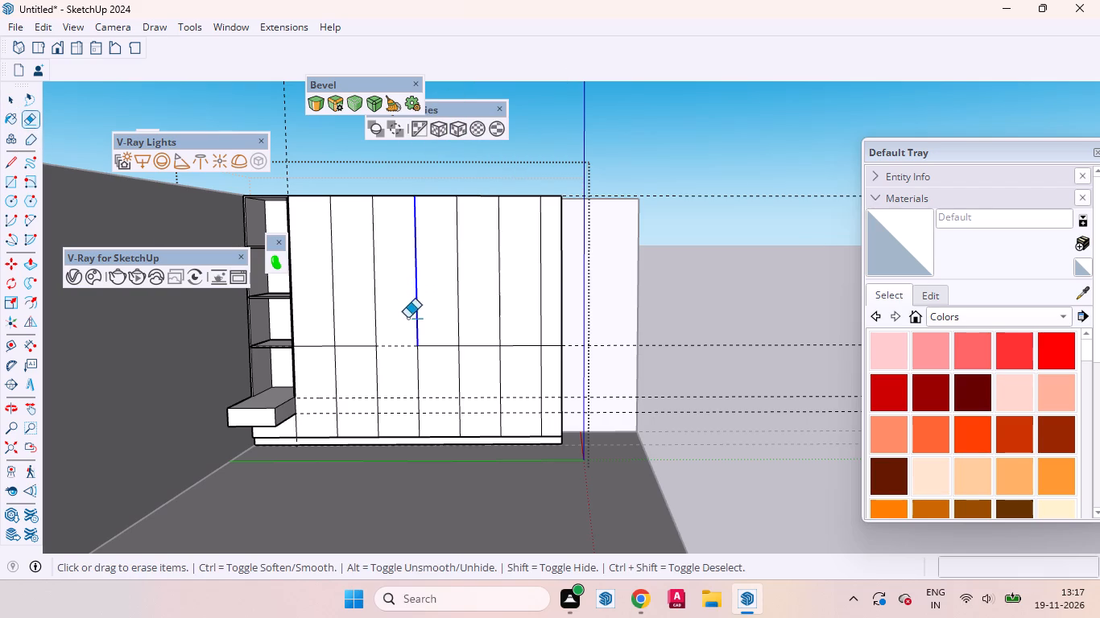
left_click_drag(407, 318, 435, 335)
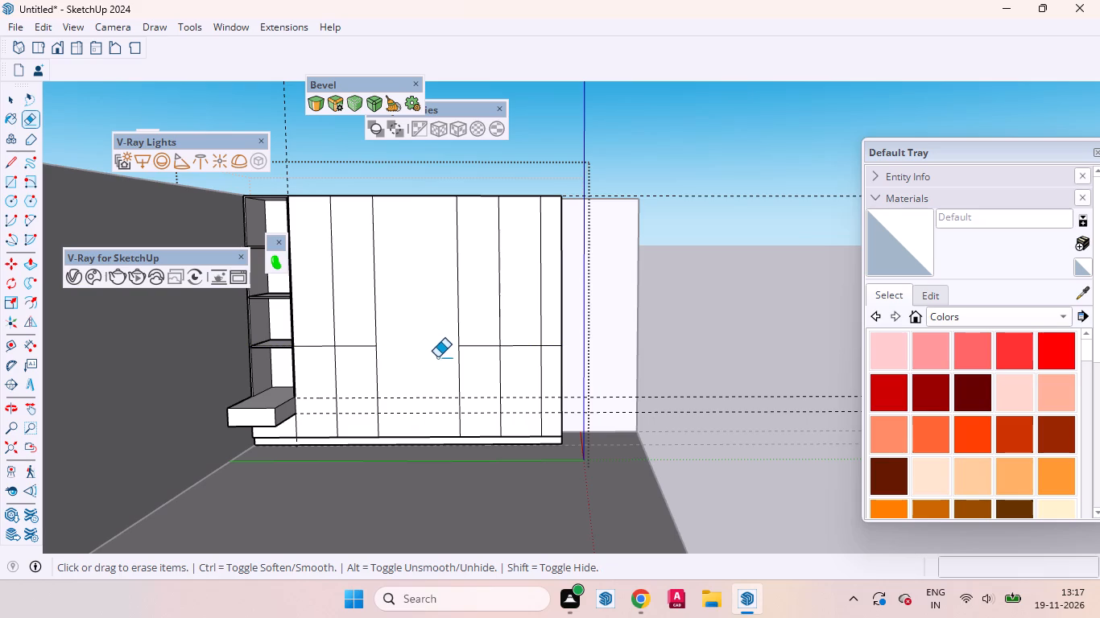
key("space")
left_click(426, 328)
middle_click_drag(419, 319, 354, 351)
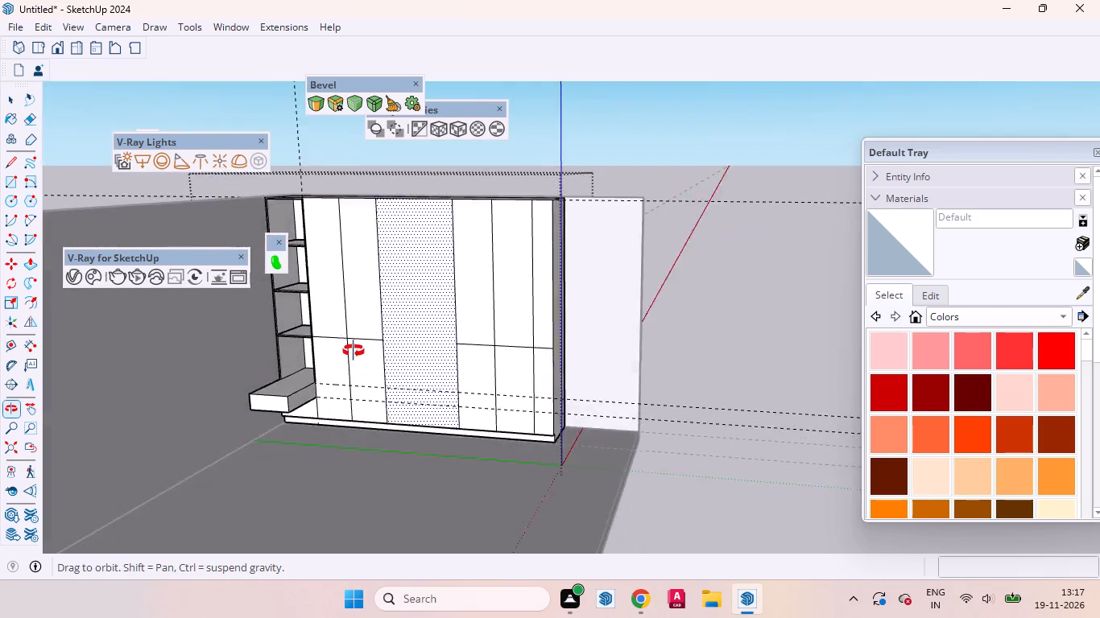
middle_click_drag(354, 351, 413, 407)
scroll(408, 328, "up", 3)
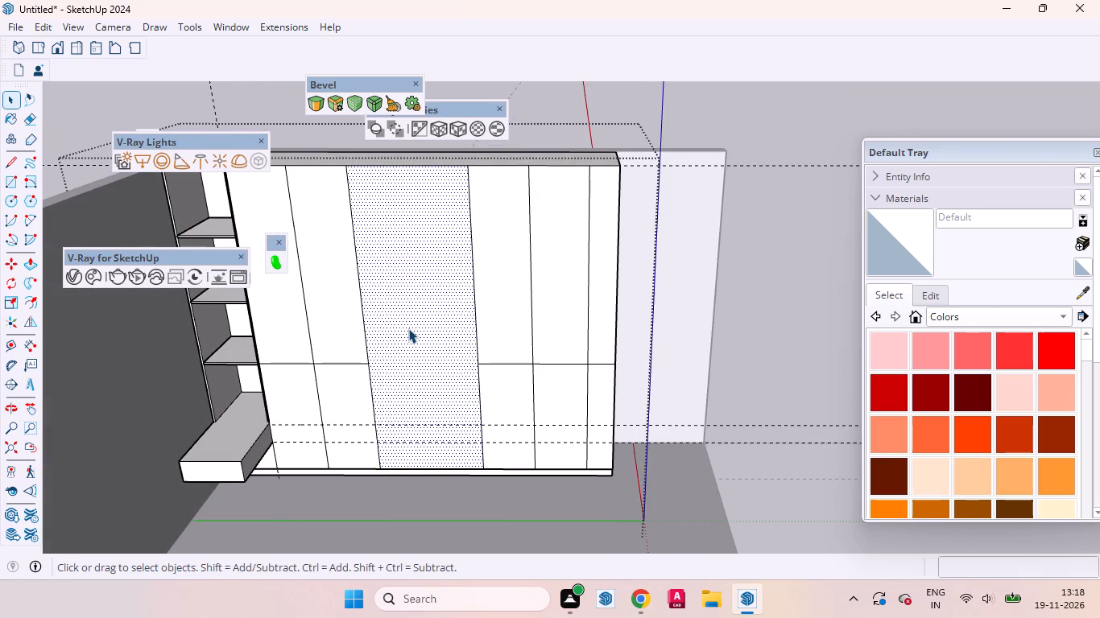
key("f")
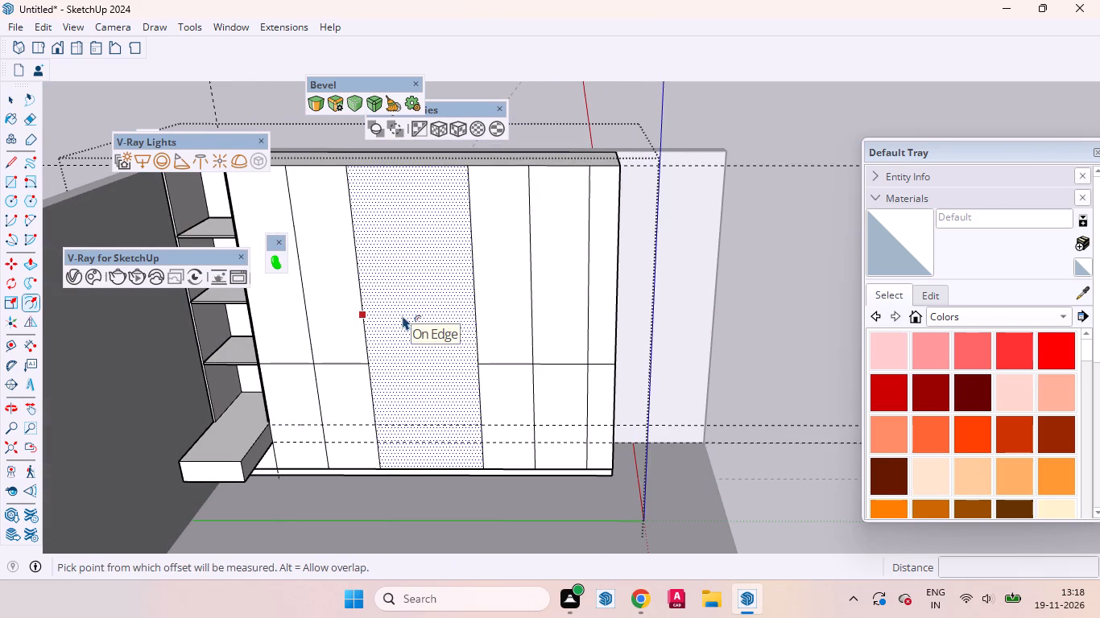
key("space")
Copy the five full-height vertical divider lines on the wardrobe front 3 mm sideways, away from the shelved compartment.
scroll(476, 299, "down", 5)
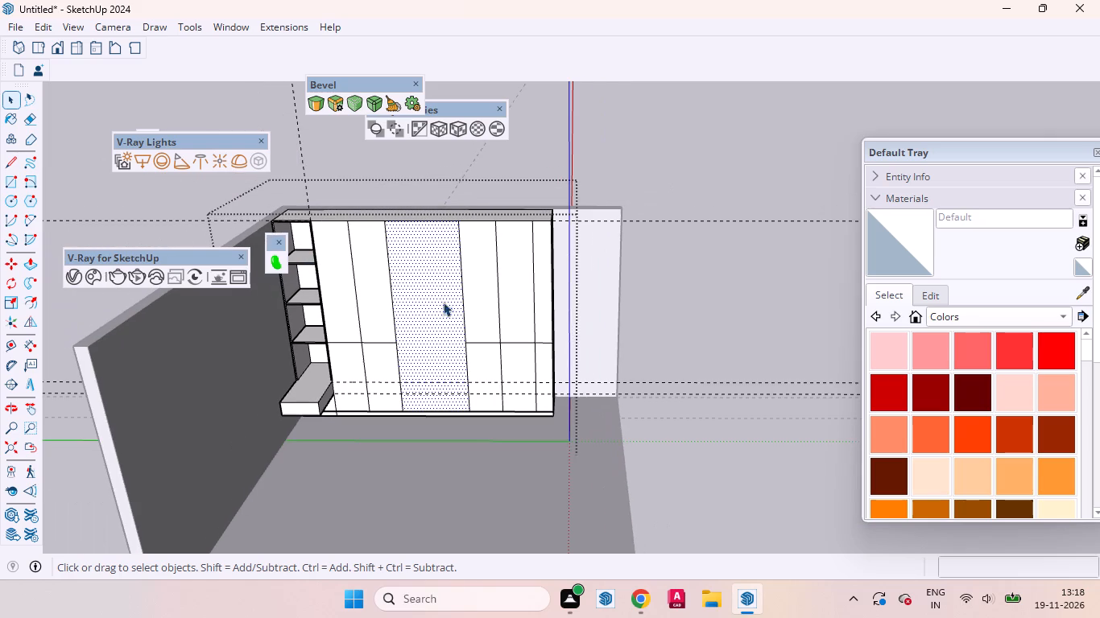
left_click(357, 311)
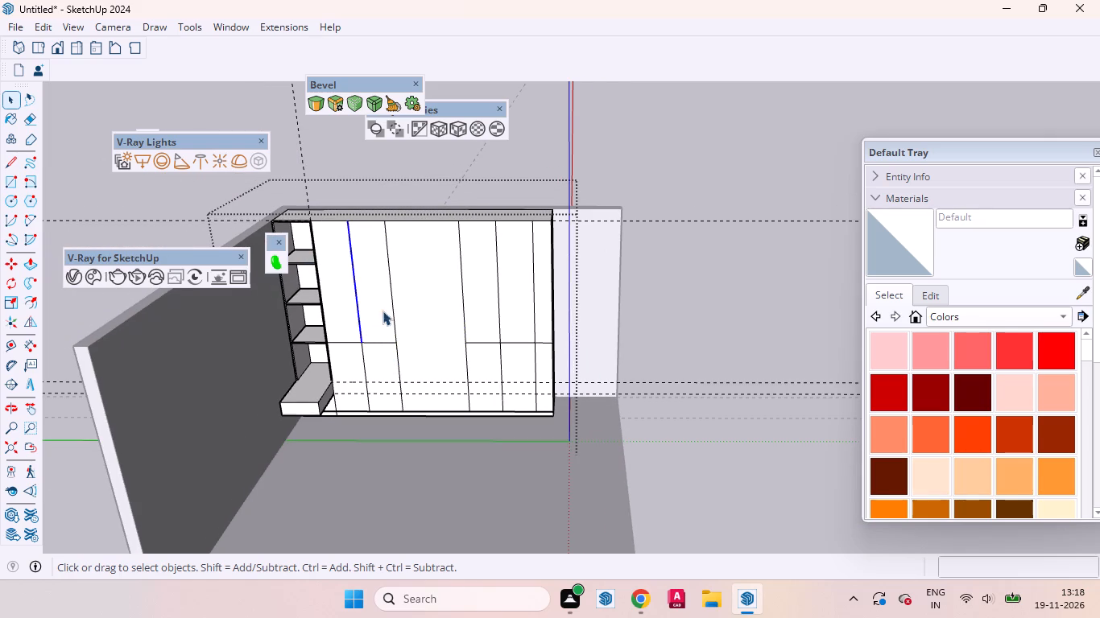
left_click(362, 359, "ctrl")
left_click(392, 293, "ctrl")
left_click(398, 357, "ctrl")
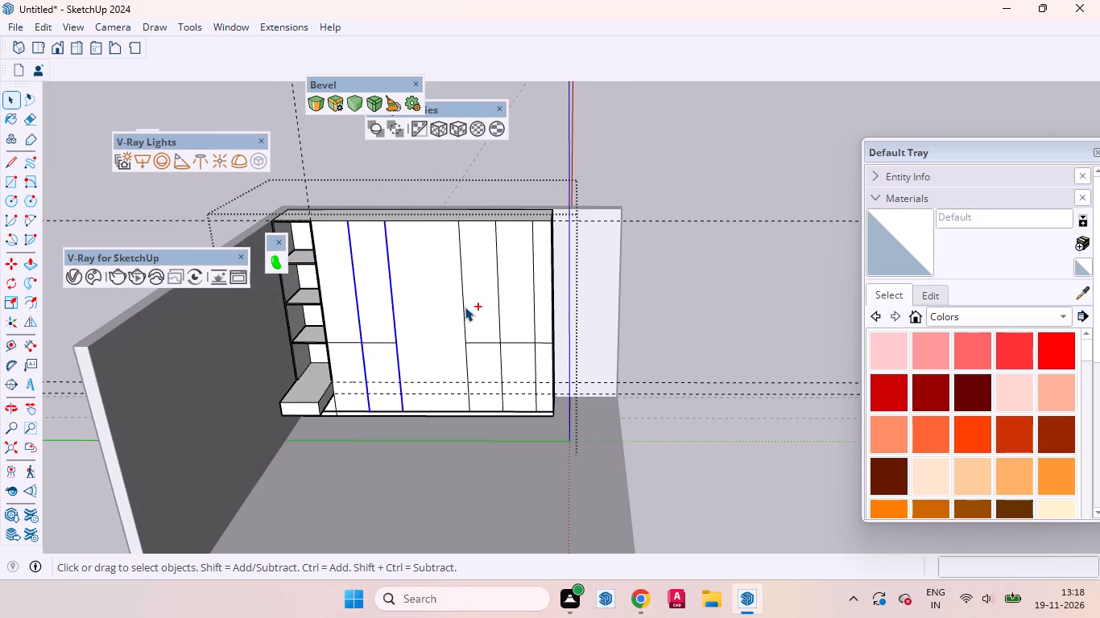
left_click(465, 307, "ctrl")
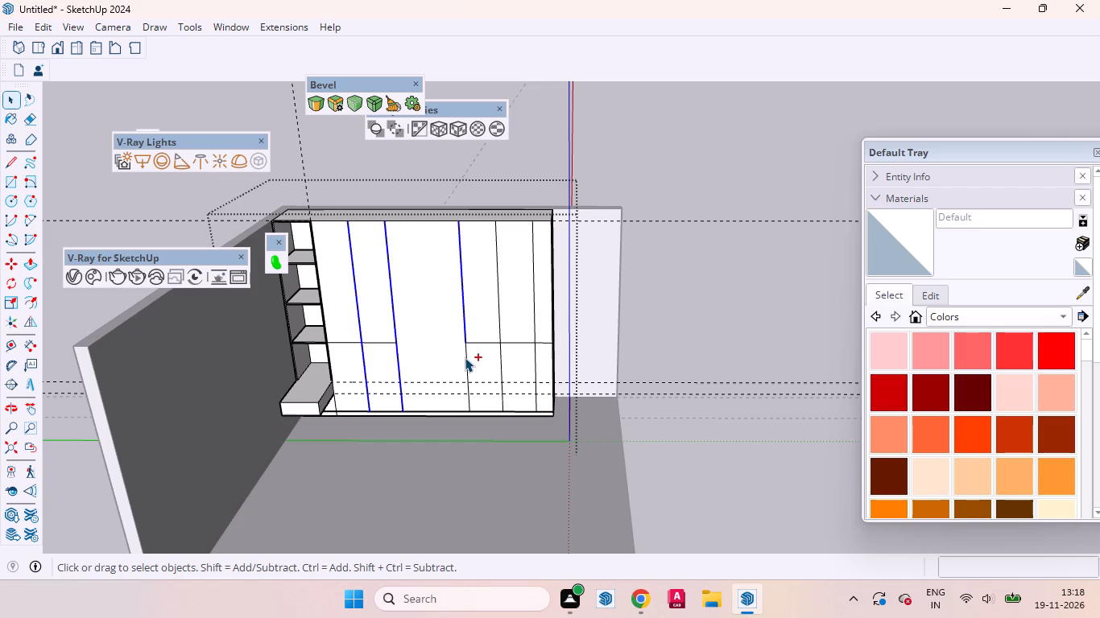
left_click(466, 358, "ctrl")
left_click(498, 316, "ctrl")
left_click(500, 357, "ctrl")
left_click(534, 310, "ctrl")
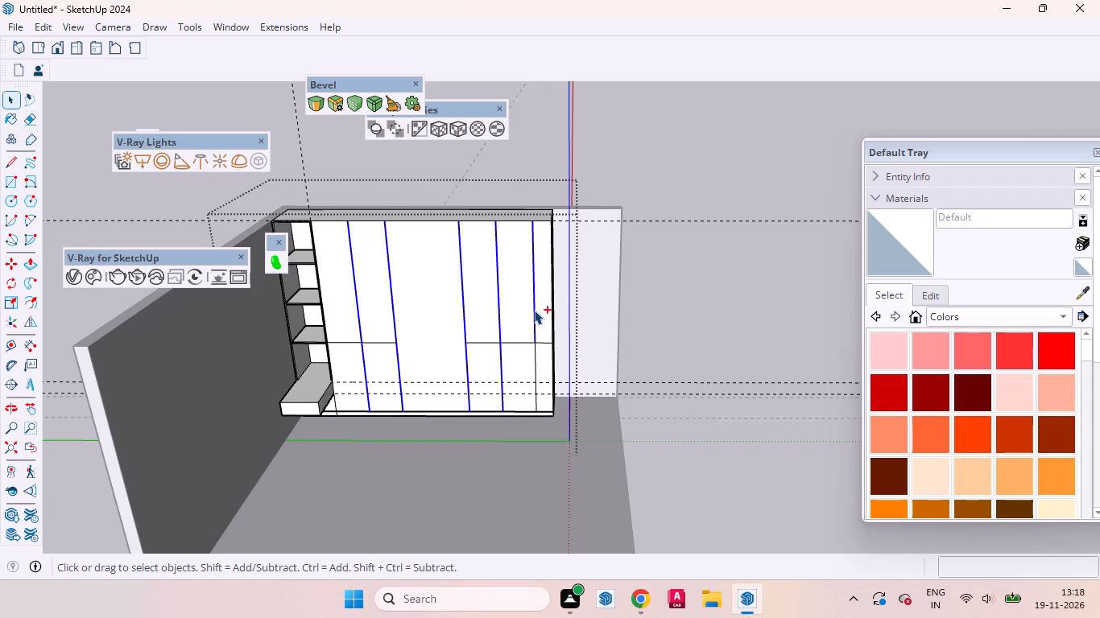
left_click(536, 356, "ctrl")
scroll(405, 348, "up", 3)
middle_click_drag(416, 351, 424, 286)
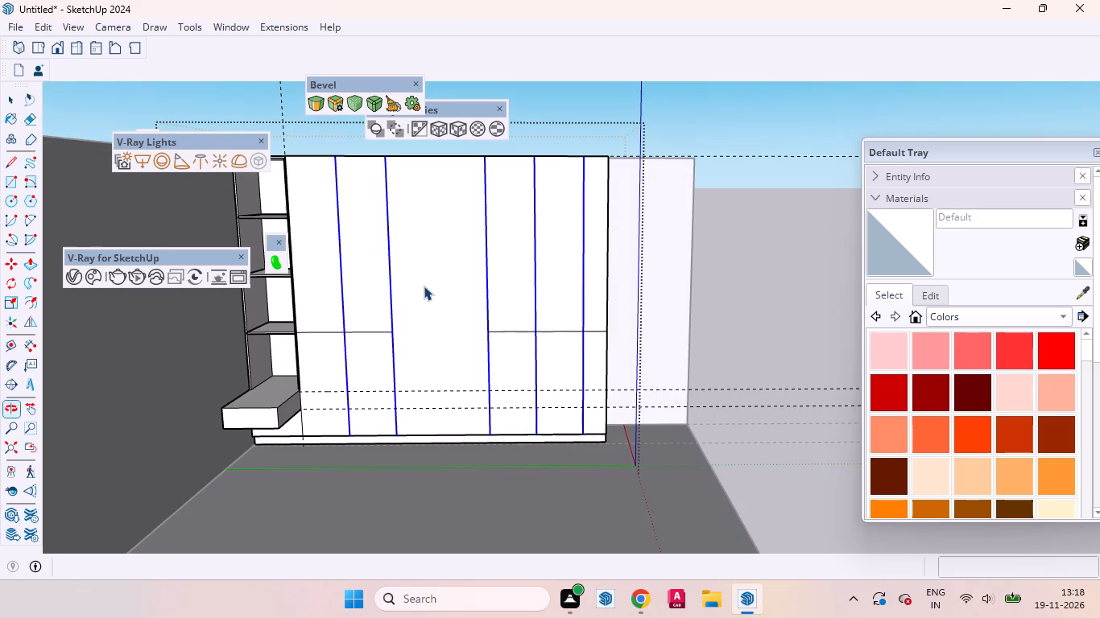
key("m")
scroll(424, 298, "up", 1)
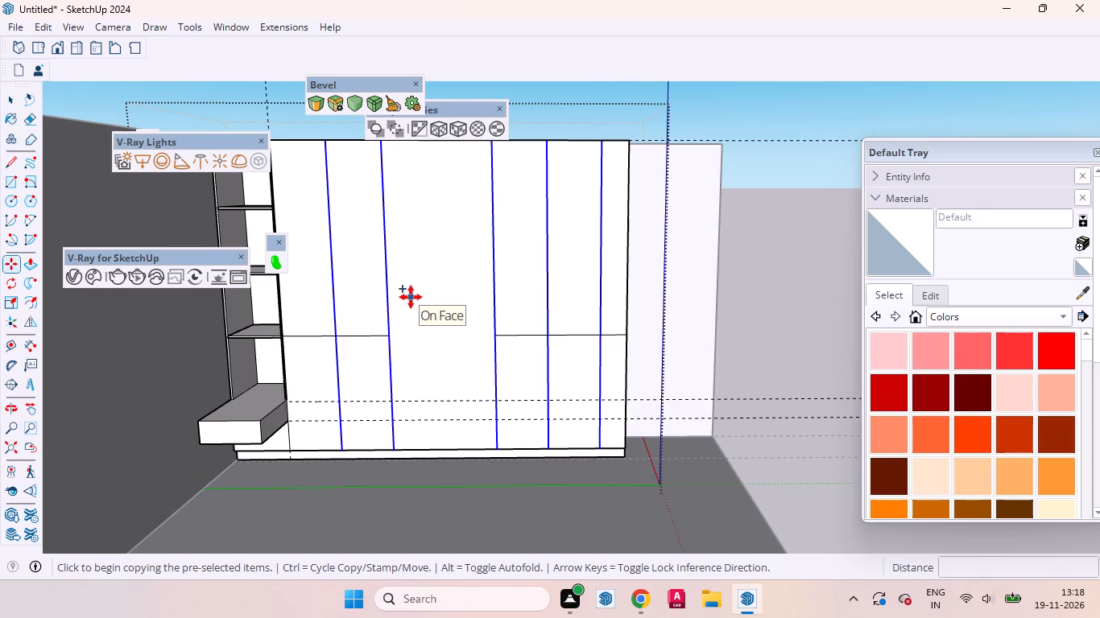
left_click(411, 297)
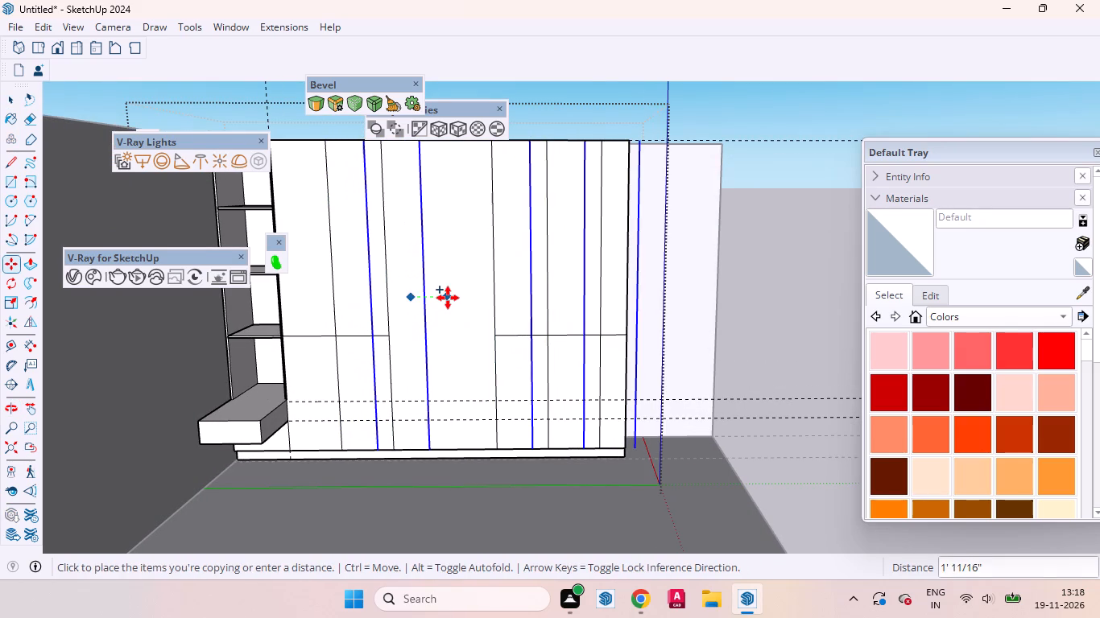
key("3")
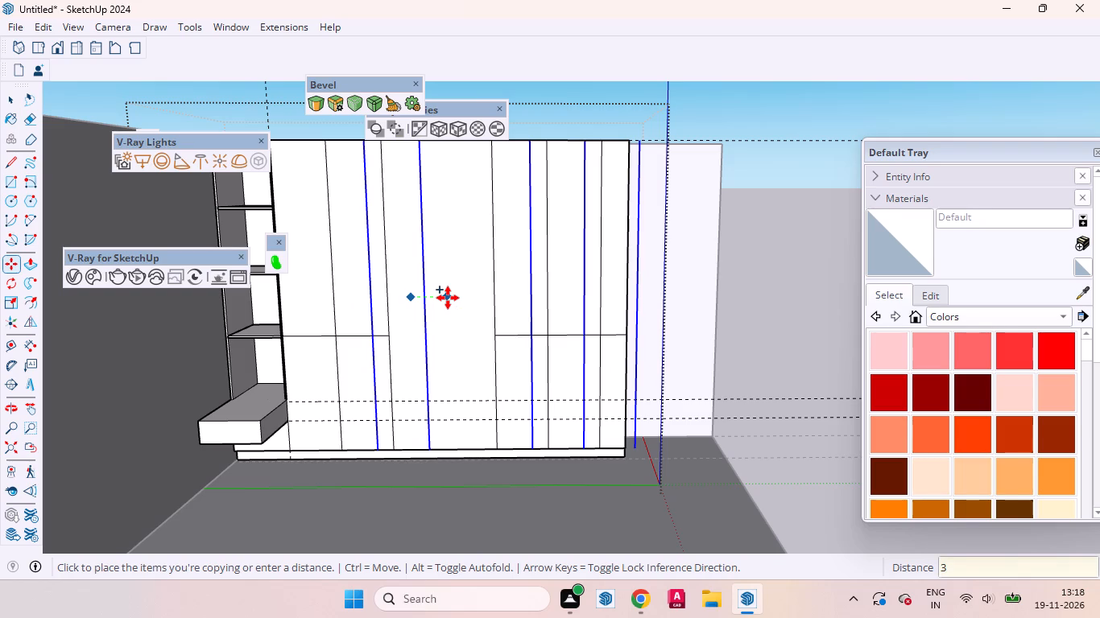
type("mm")
key("Return")
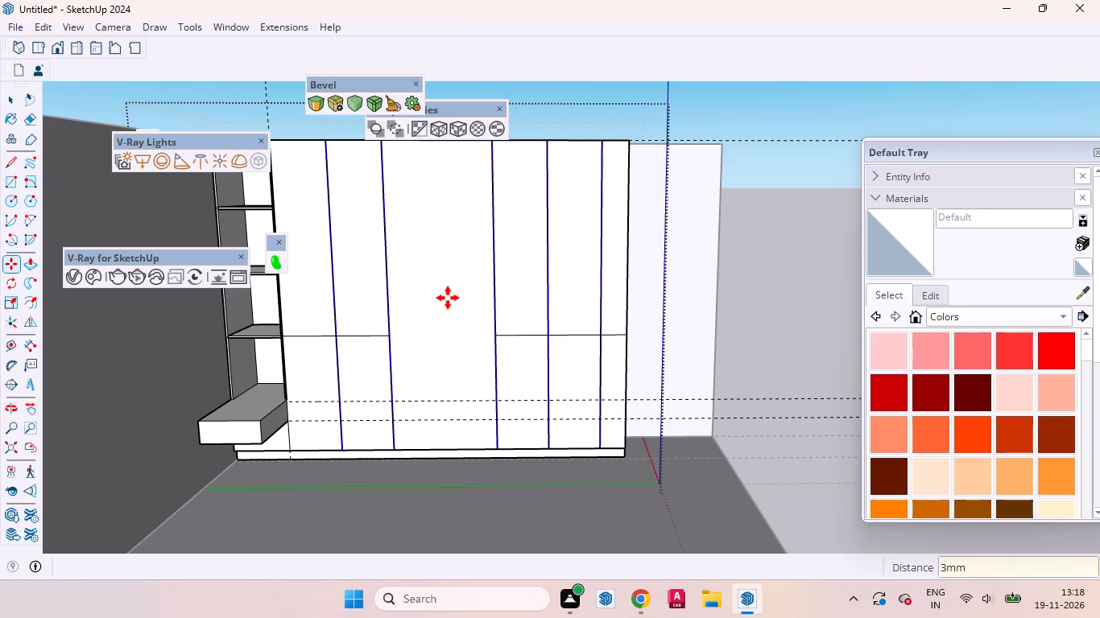
key("space")
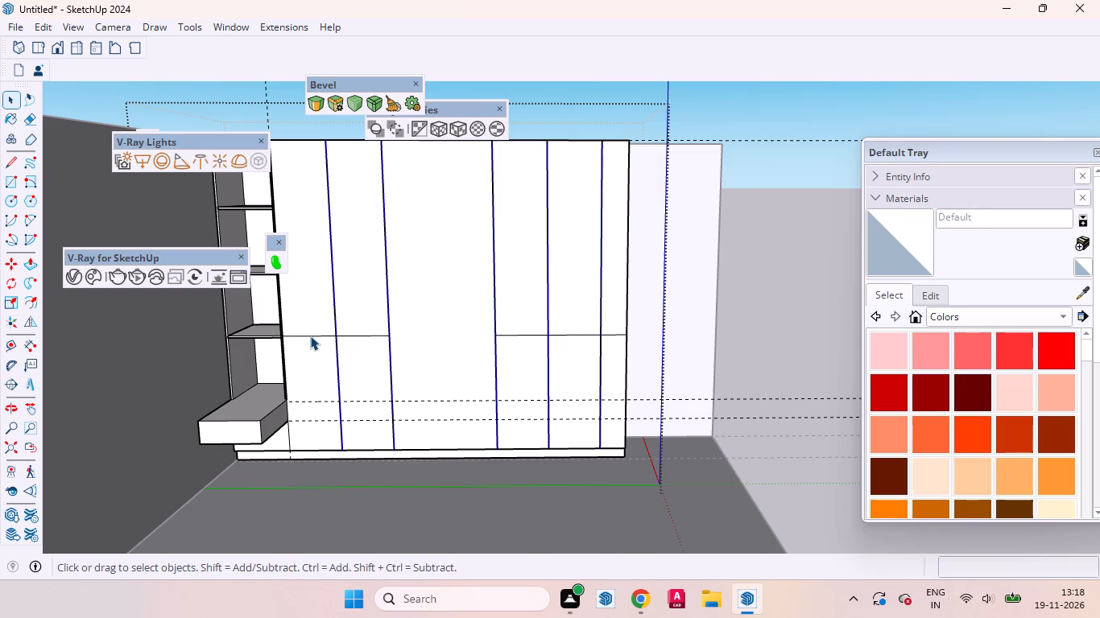
Copy the horizontal line segments on both sides of the wide full-height panel 3 mm downward.
left_click(311, 336)
left_click(365, 335, "ctrl")
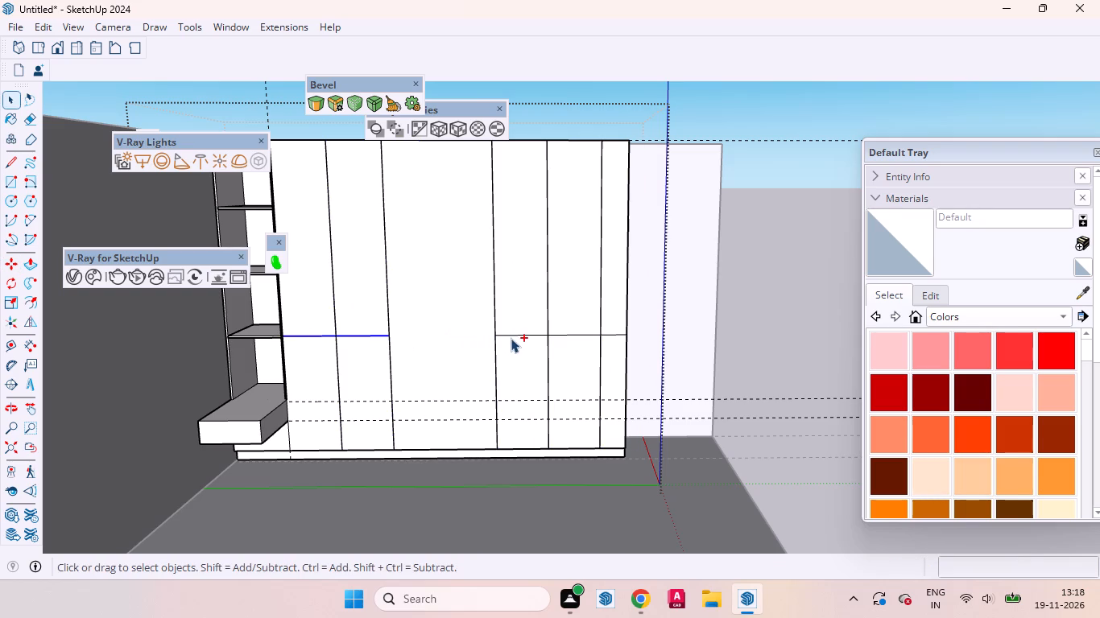
left_click(513, 335, "ctrl")
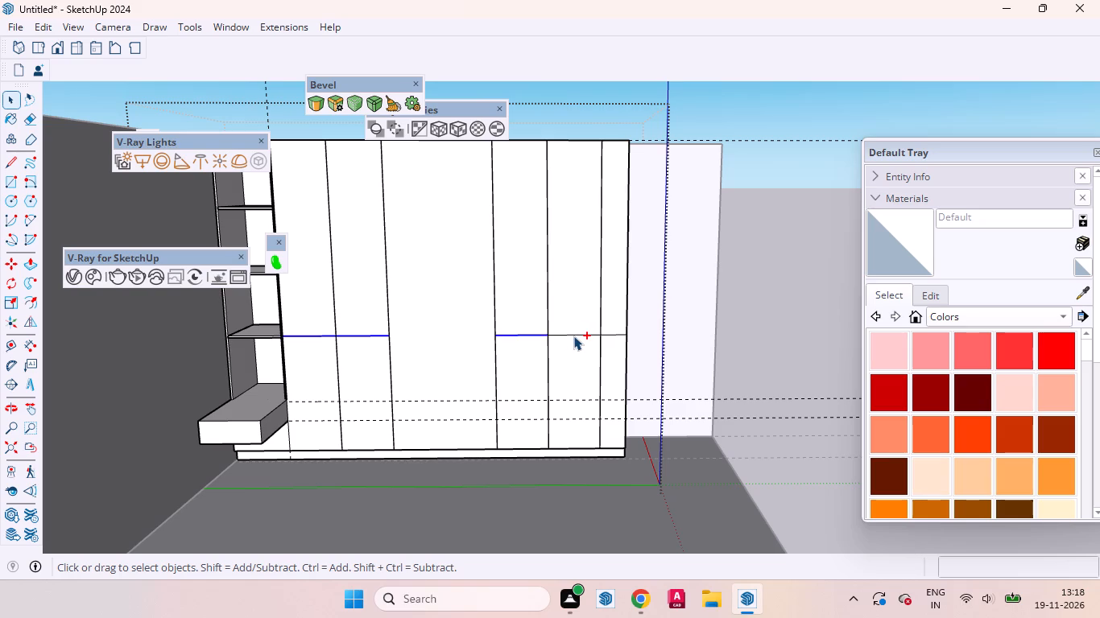
left_click(573, 336, "ctrl")
left_click(615, 335, "ctrl")
scroll(411, 329, "up", 3)
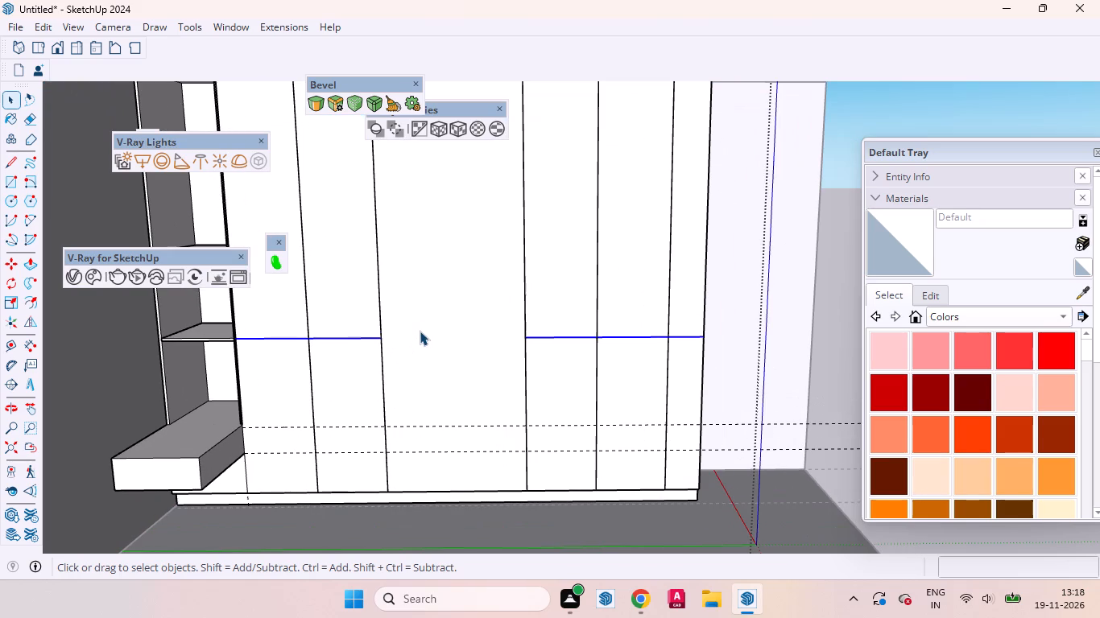
key("m")
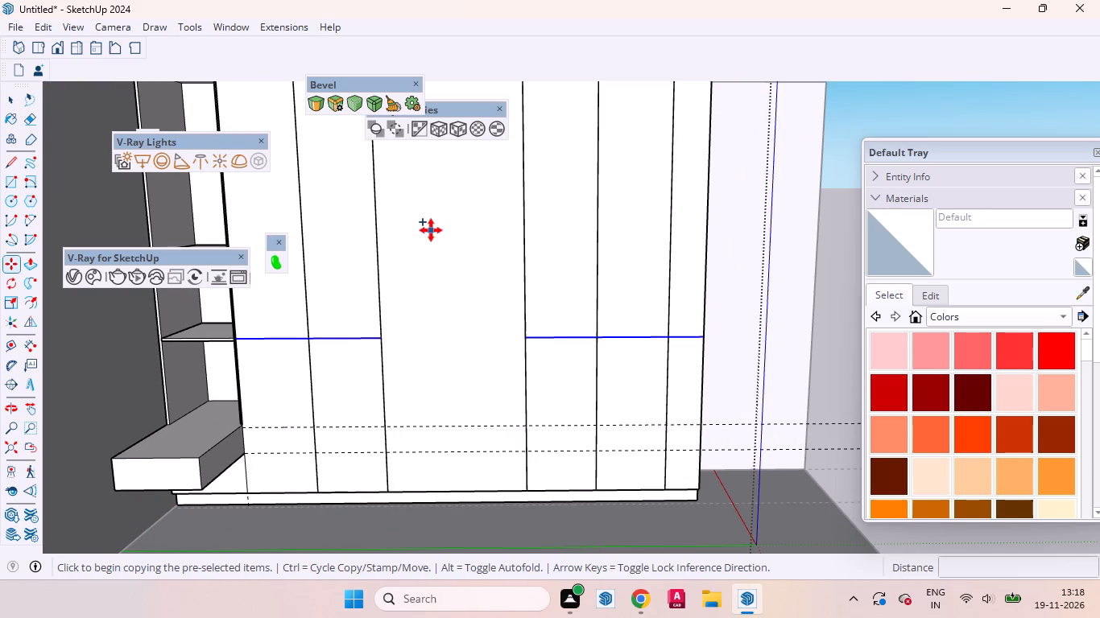
left_click(431, 230)
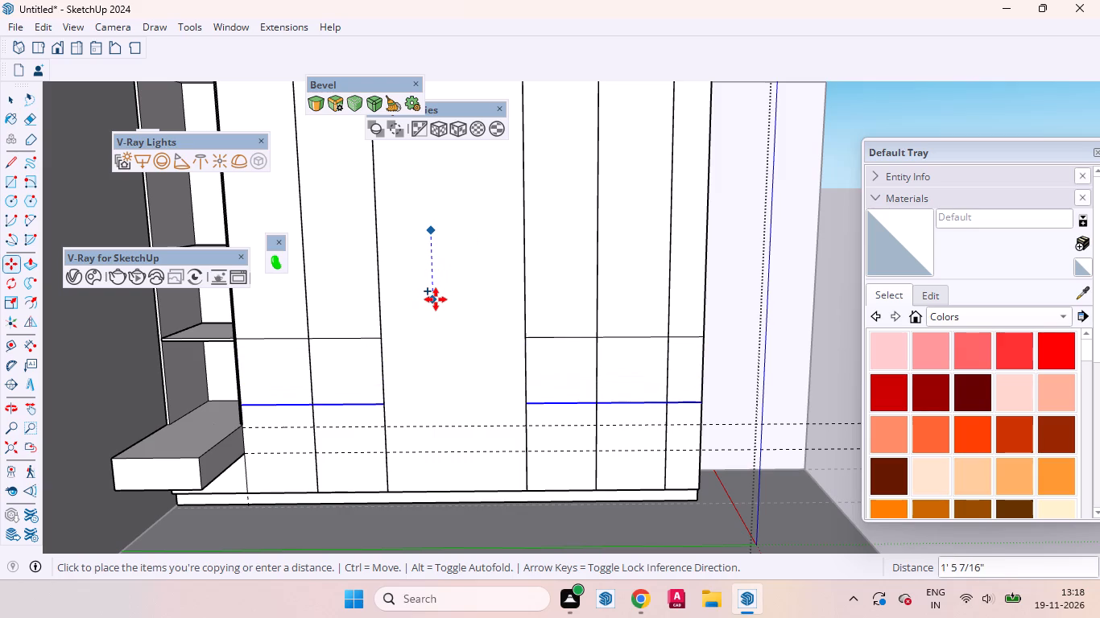
key("Up")
type("3mm")
key("Return")
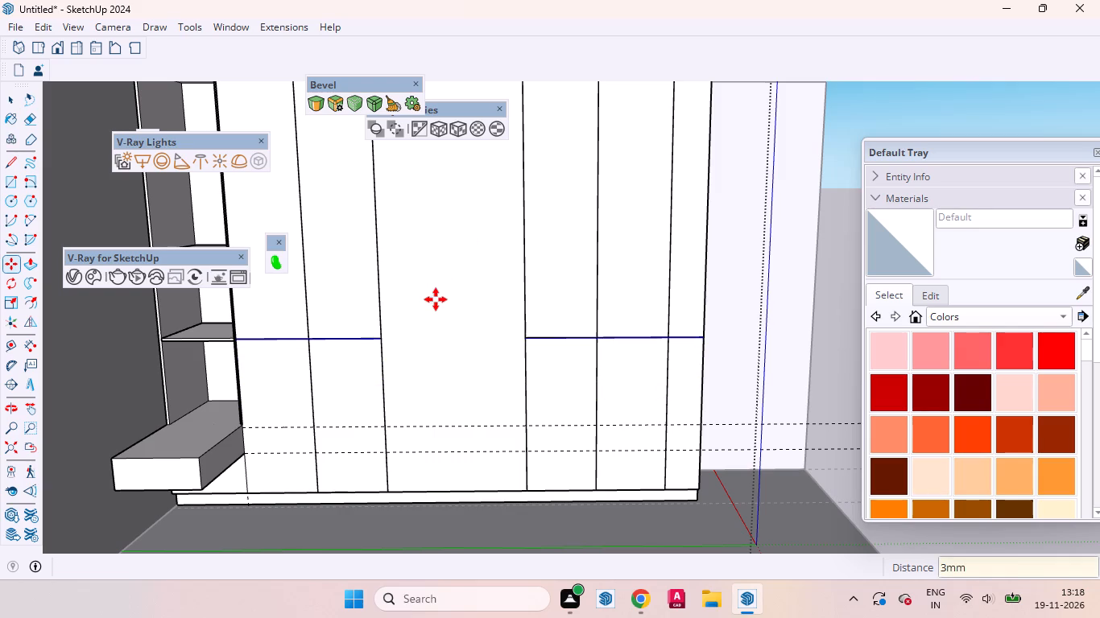
key("space")
Offset the outline of the wide full-height panel 18 mm inward on the wardrobe front.
scroll(433, 386, "down", 2)
left_click(462, 340)
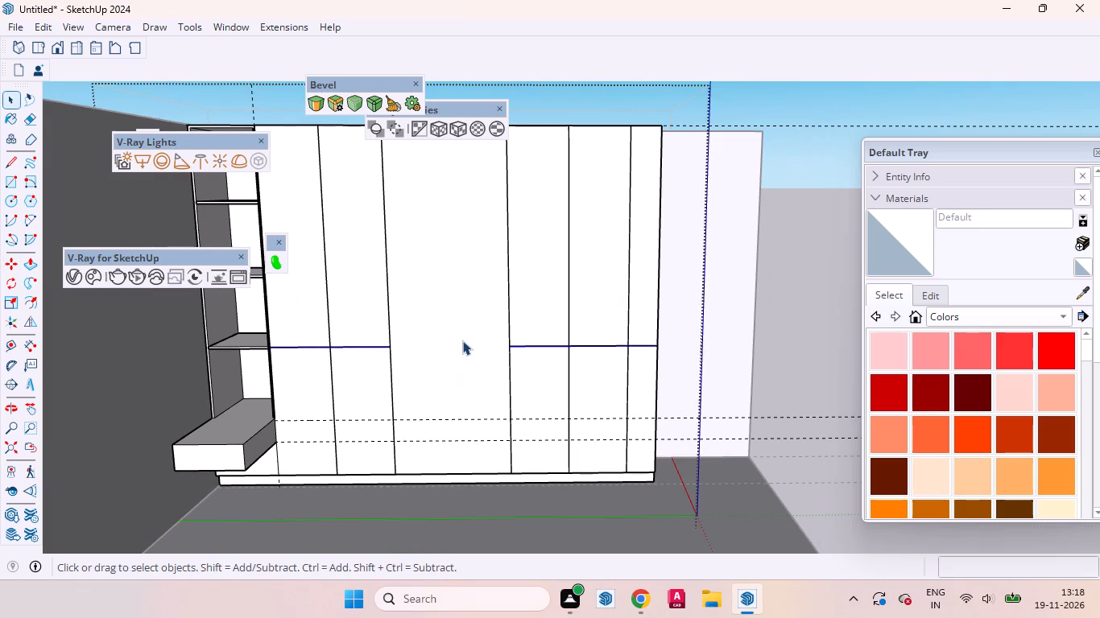
scroll(424, 334, "down", 2)
scroll(424, 158, "up", 5)
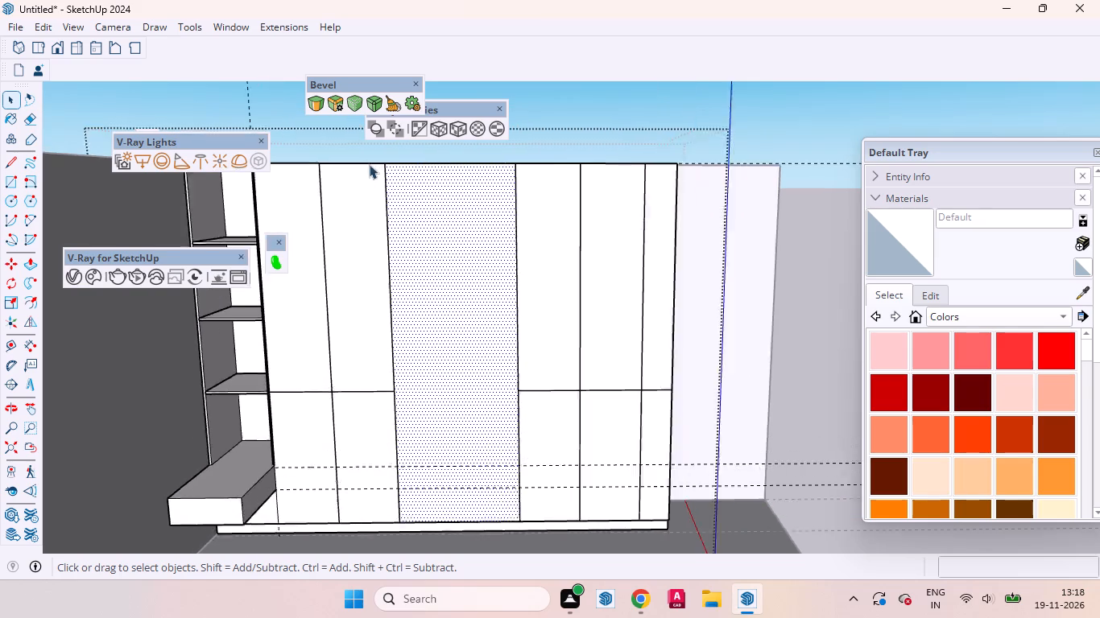
scroll(369, 164, "up", 15)
scroll(377, 184, "down", 11)
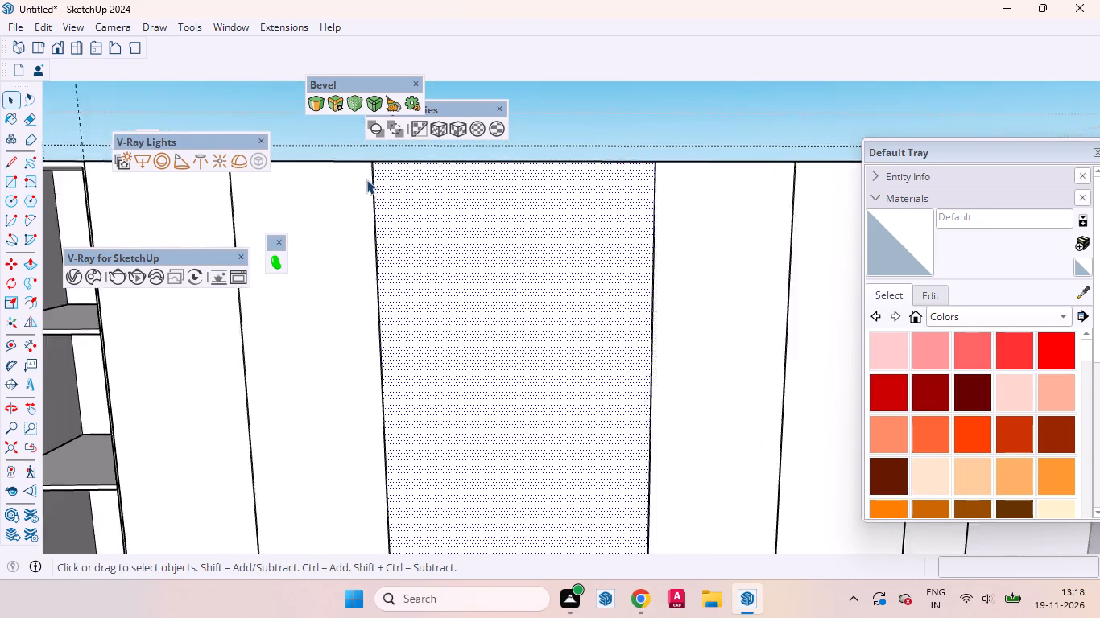
scroll(366, 179, "down", 5)
scroll(377, 185, "up", 1)
scroll(389, 185, "down", 4)
scroll(397, 400, "up", 15)
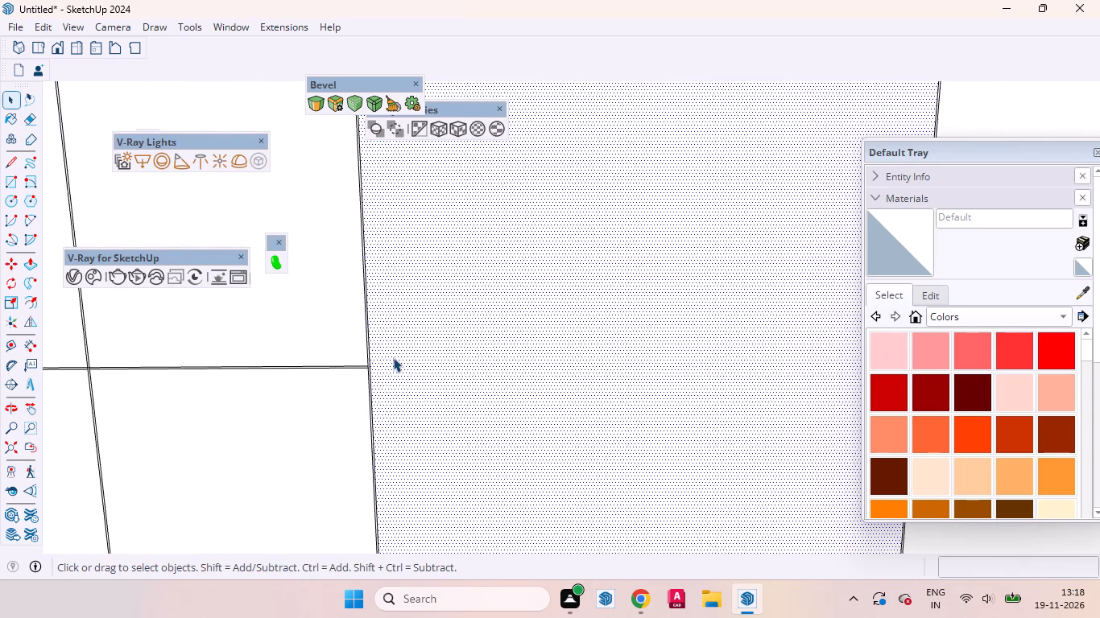
scroll(393, 357, "up", 3)
key("f")
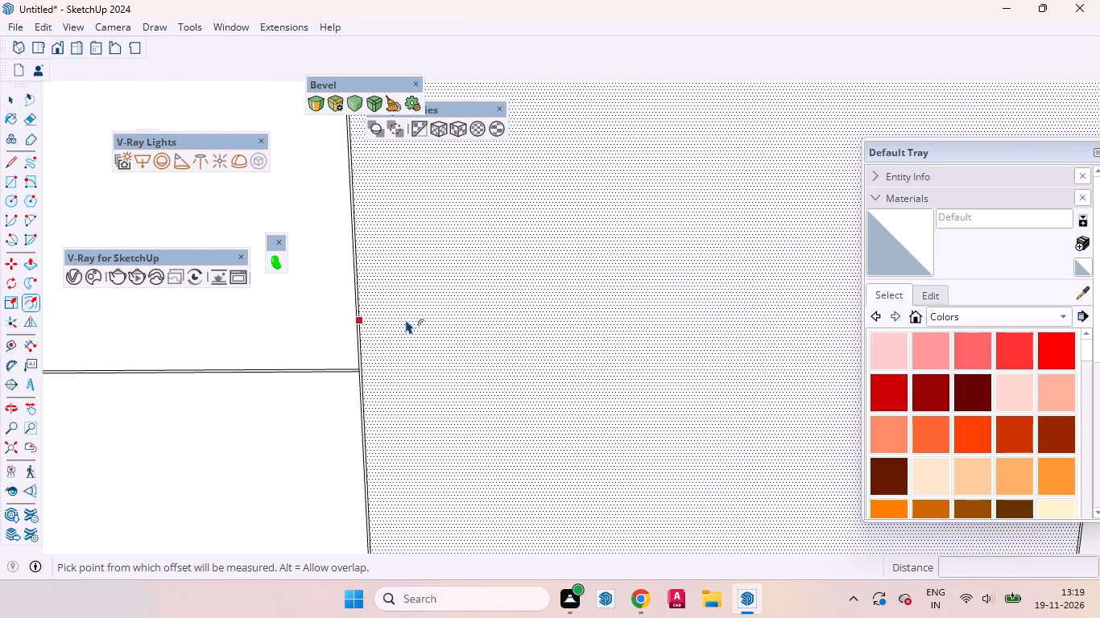
left_click(406, 319)
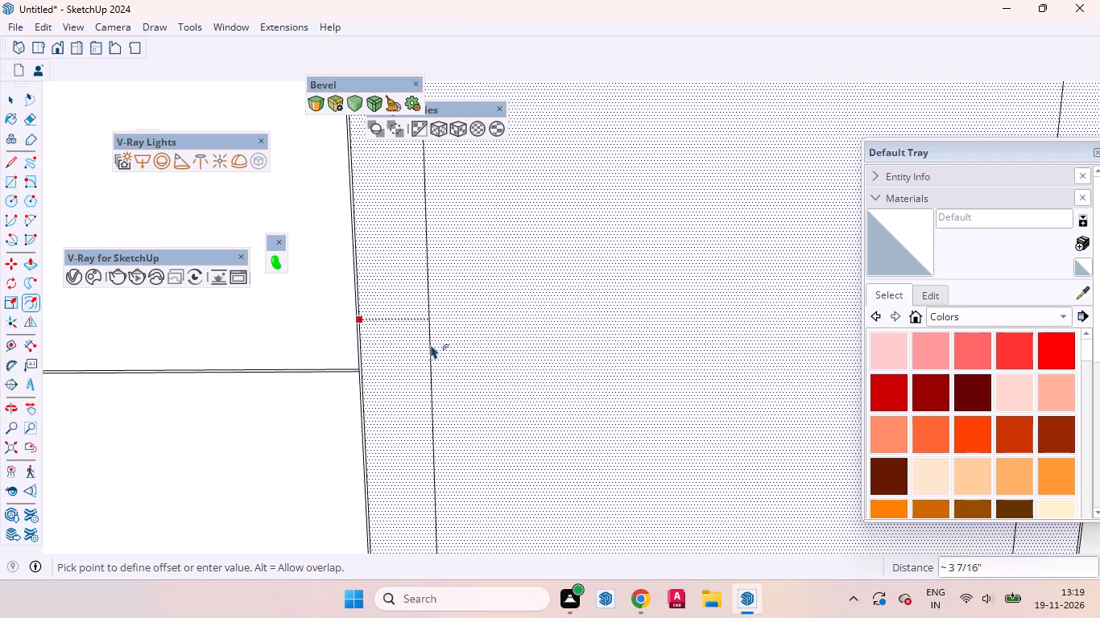
key("1")
type("8mm")
key("Return")
key("space")
Push the inner face of the wide full-height panel 580 mm into the wardrobe to hollow out a recess.
left_click(478, 360)
scroll(366, 406, "down", 20)
scroll(366, 406, "down", 3)
middle_click_drag(446, 354, 316, 407)
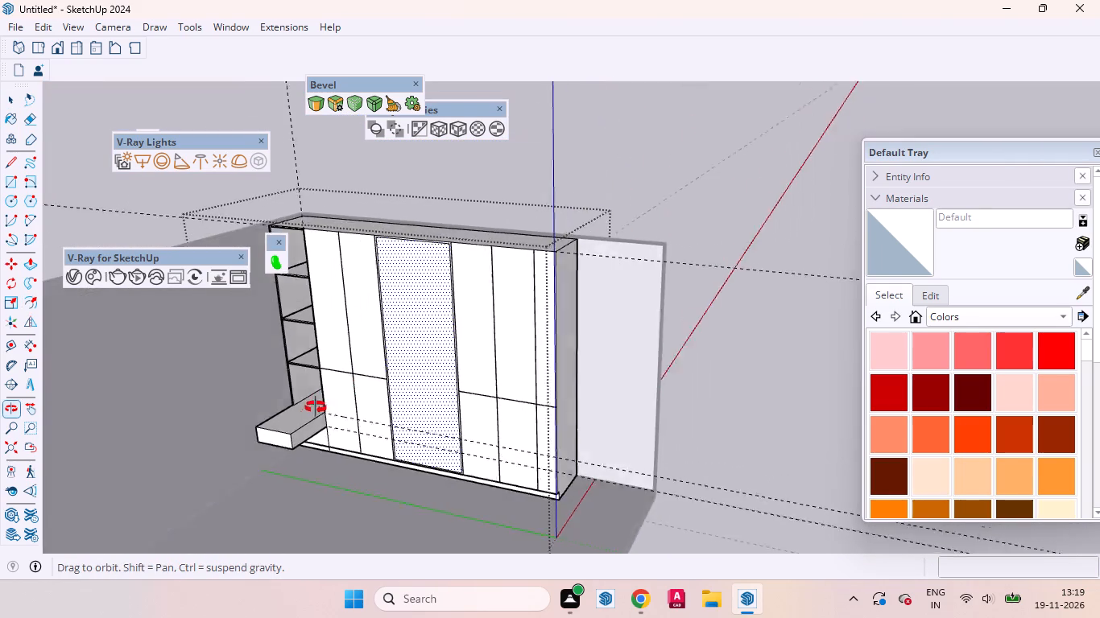
middle_click_drag(316, 407, 312, 448)
scroll(391, 319, "up", 5)
scroll(420, 297, "down", 8)
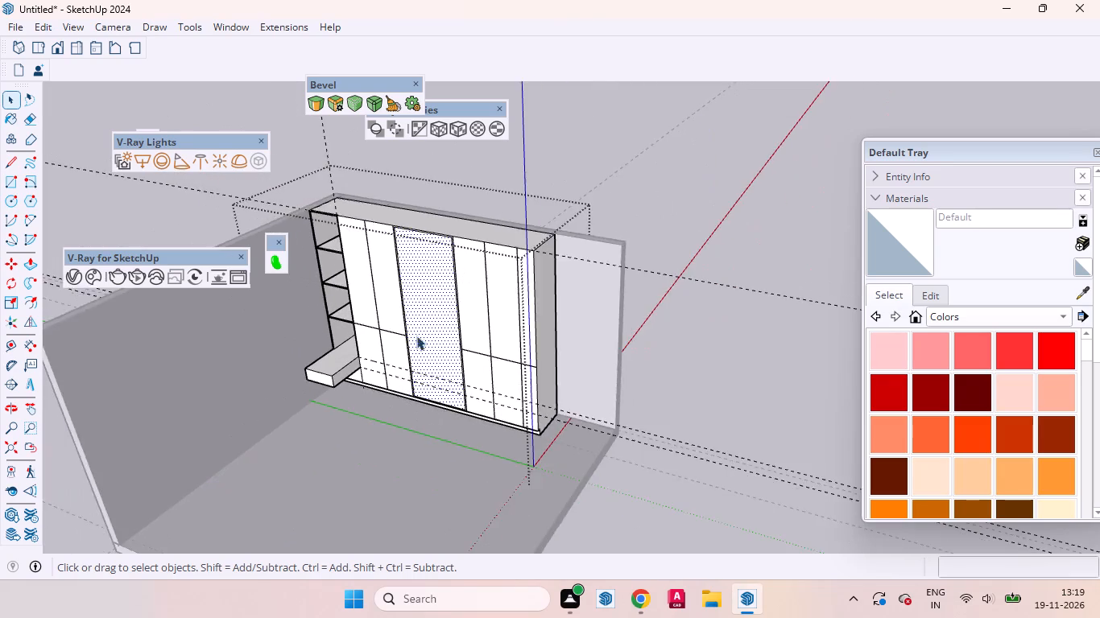
scroll(420, 372, "up", 6)
key("p")
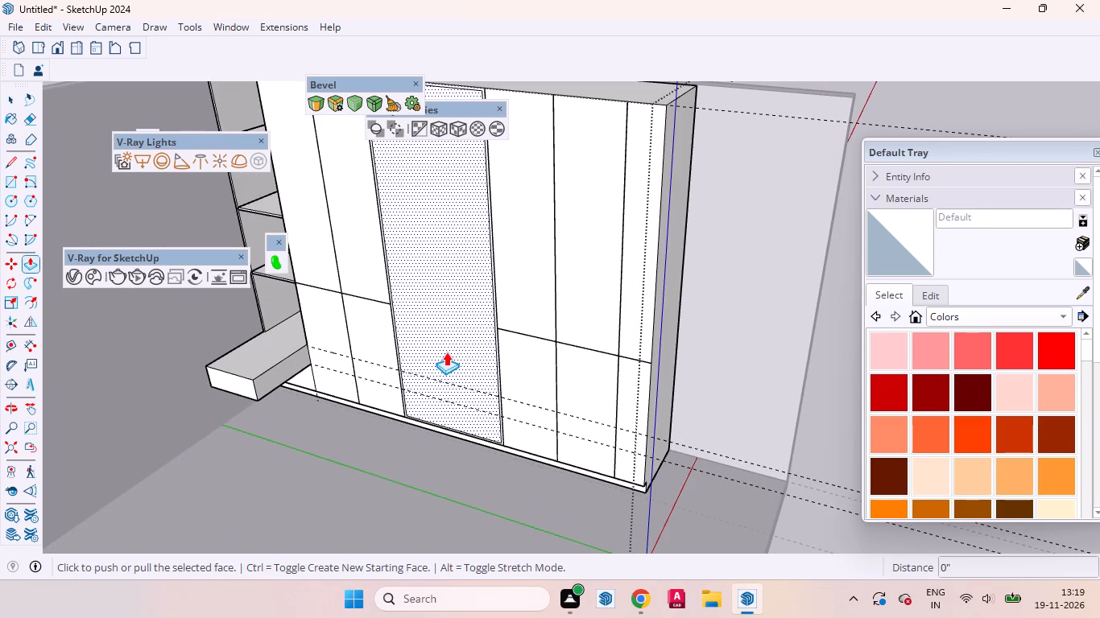
left_click(446, 352)
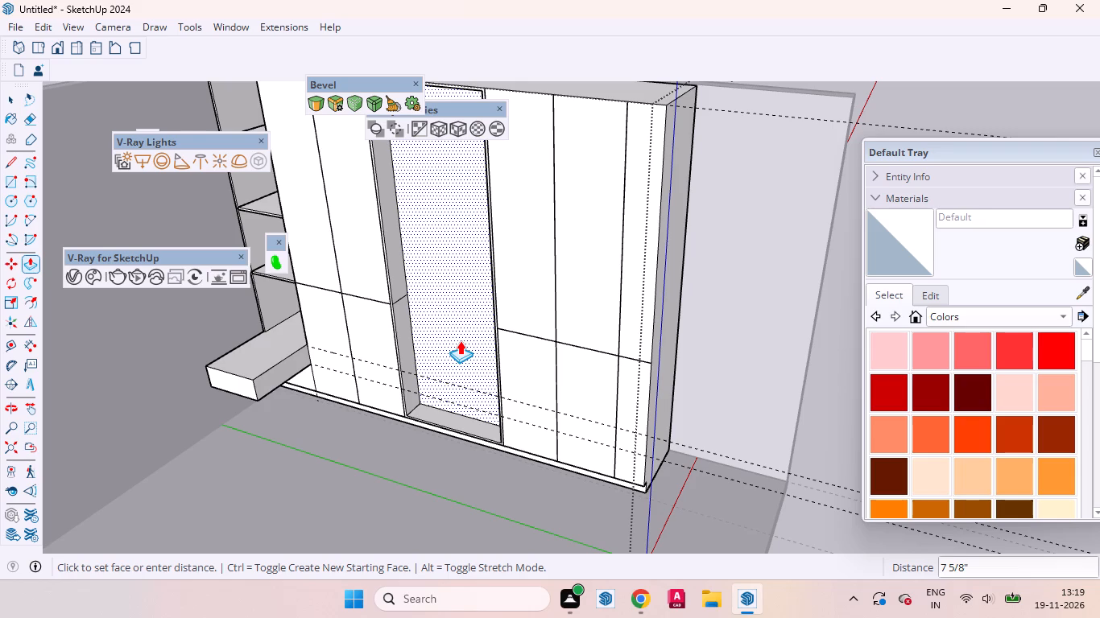
type("580mm")
key("Return")
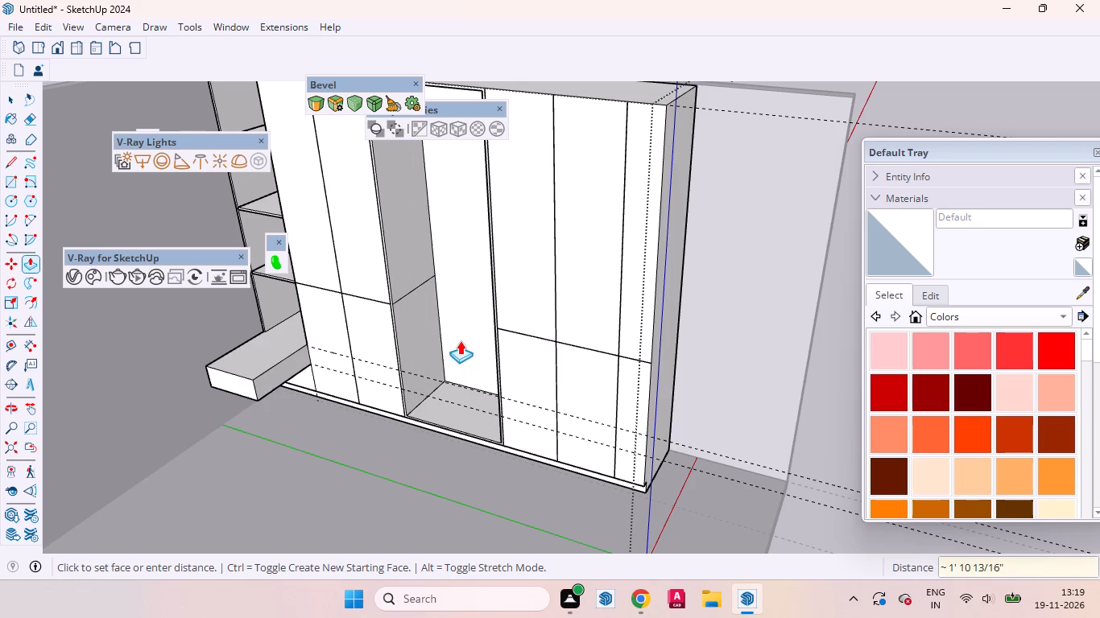
key("space")
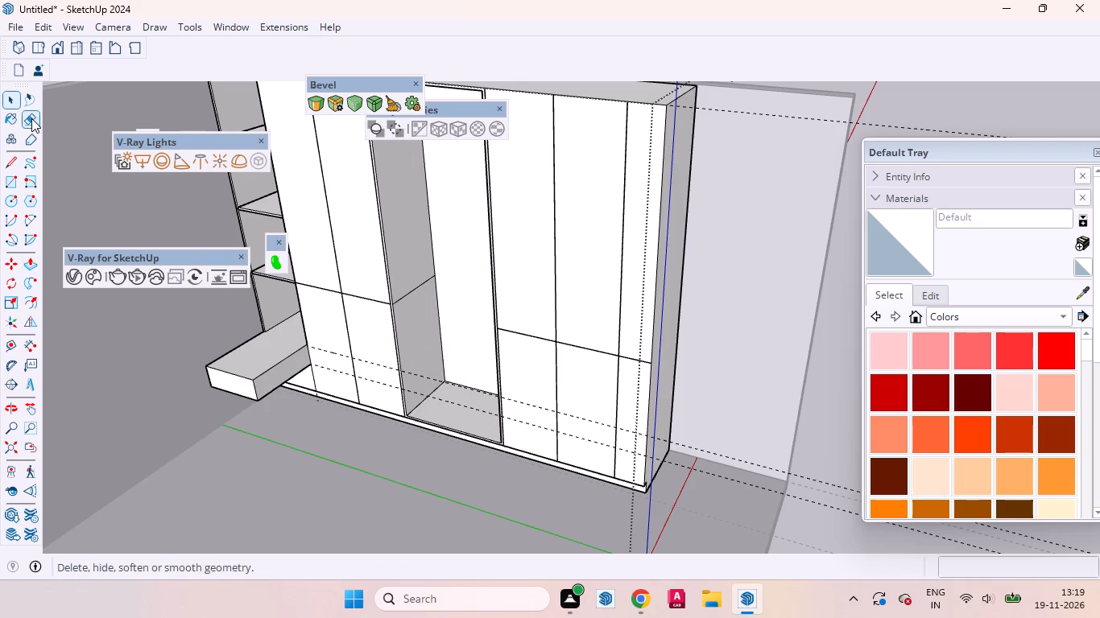
Erase the horizontal edges crossing the two inner side faces of the recess.
left_click(31, 117)
scroll(421, 267, "up", 9)
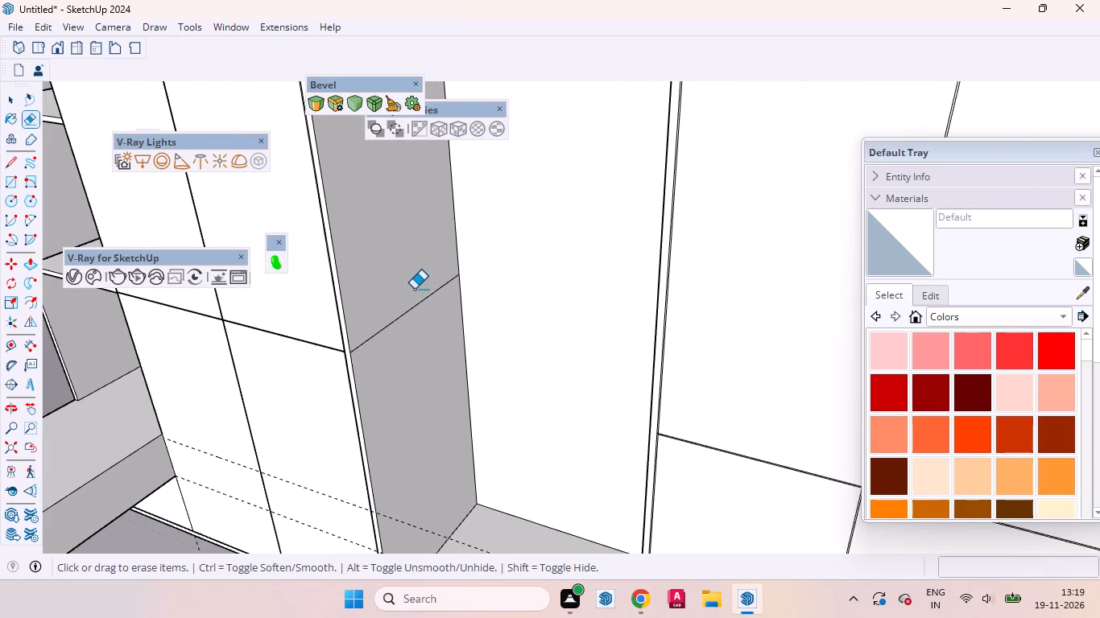
left_click_drag(414, 289, 420, 320)
scroll(425, 266, "down", 11)
middle_click_drag(443, 308, 453, 311)
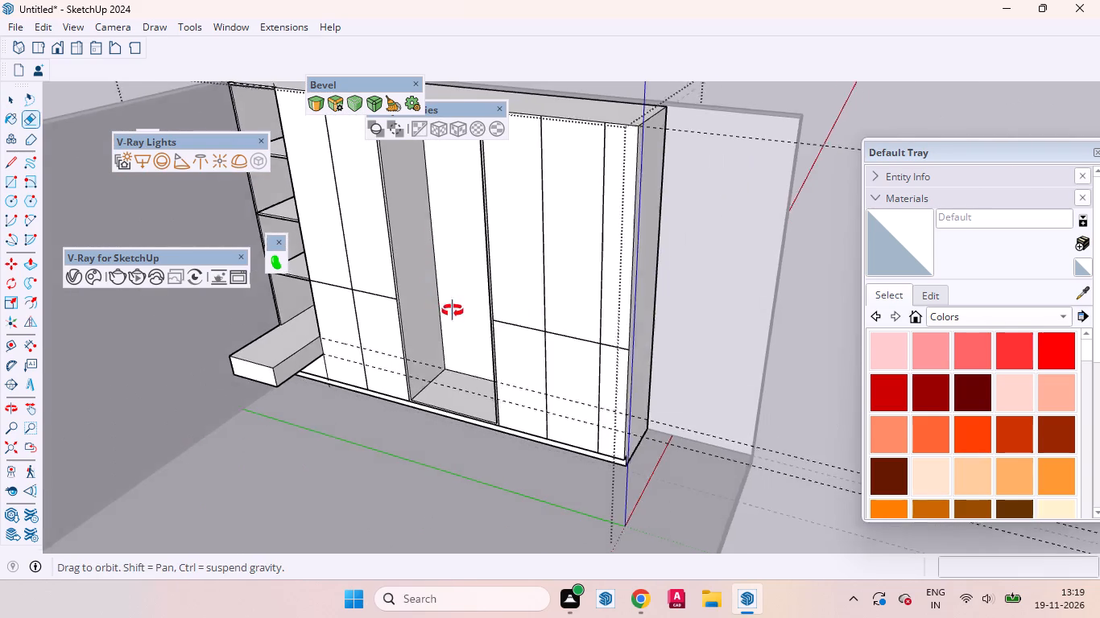
middle_click_drag(453, 311, 763, 323)
left_click_drag(568, 301, 566, 332)
key("space")
Push the narrow frame face around the recess 18 mm inward, keeping the original front face as a new starting face.
scroll(473, 152, "up", 7)
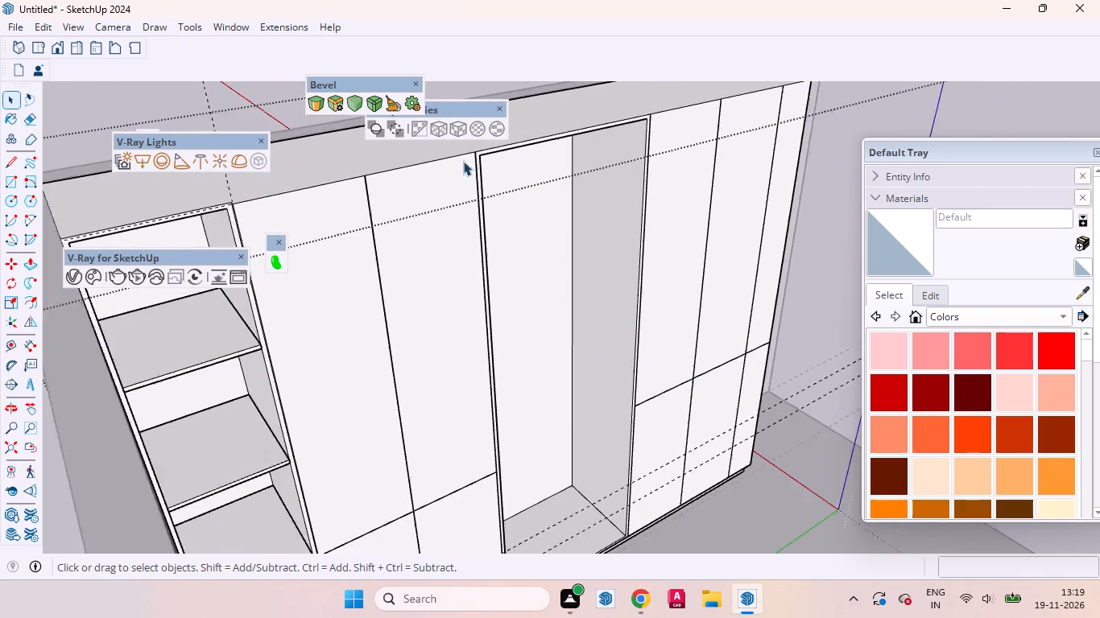
scroll(463, 161, "up", 4)
scroll(453, 297, "down", 4)
scroll(644, 171, "up", 8)
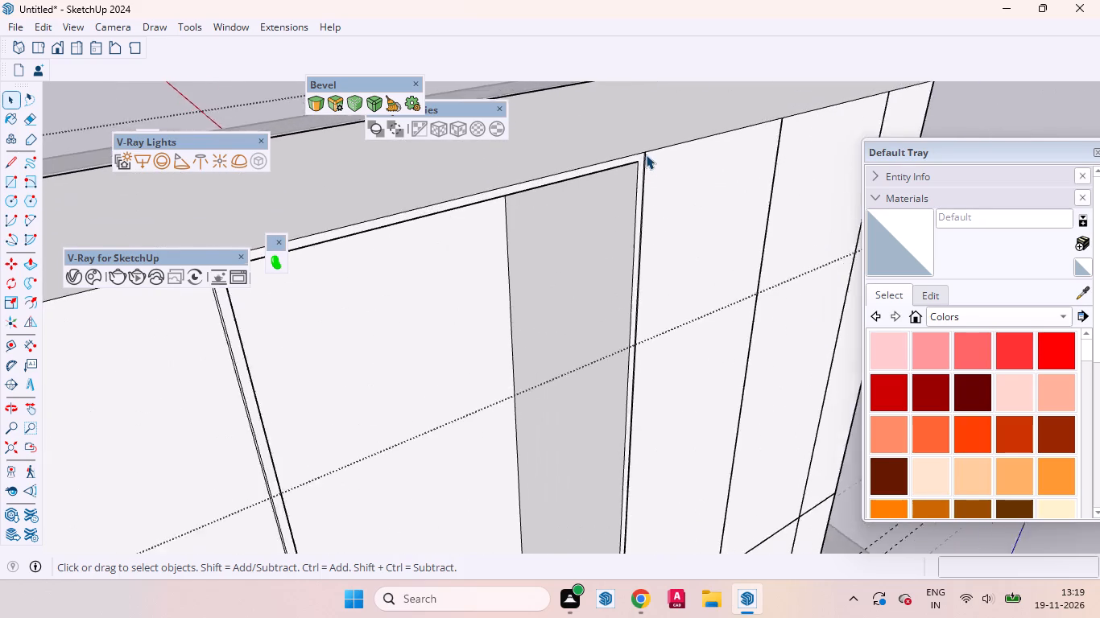
scroll(646, 154, "up", 12)
left_click(635, 156)
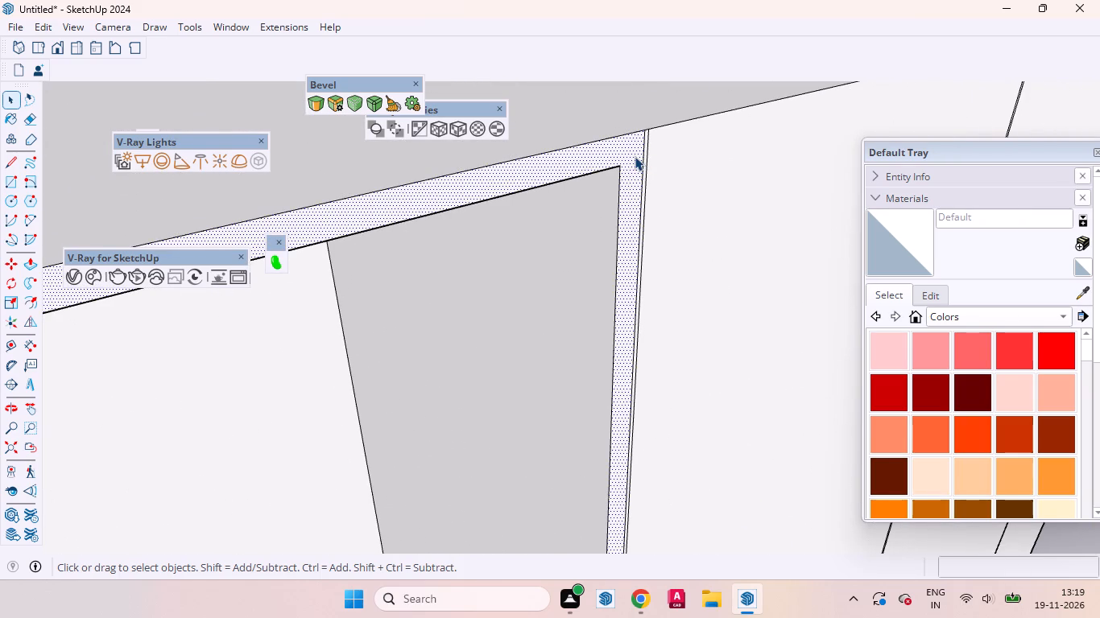
key("p")
middle_click_drag(638, 261, 647, 240)
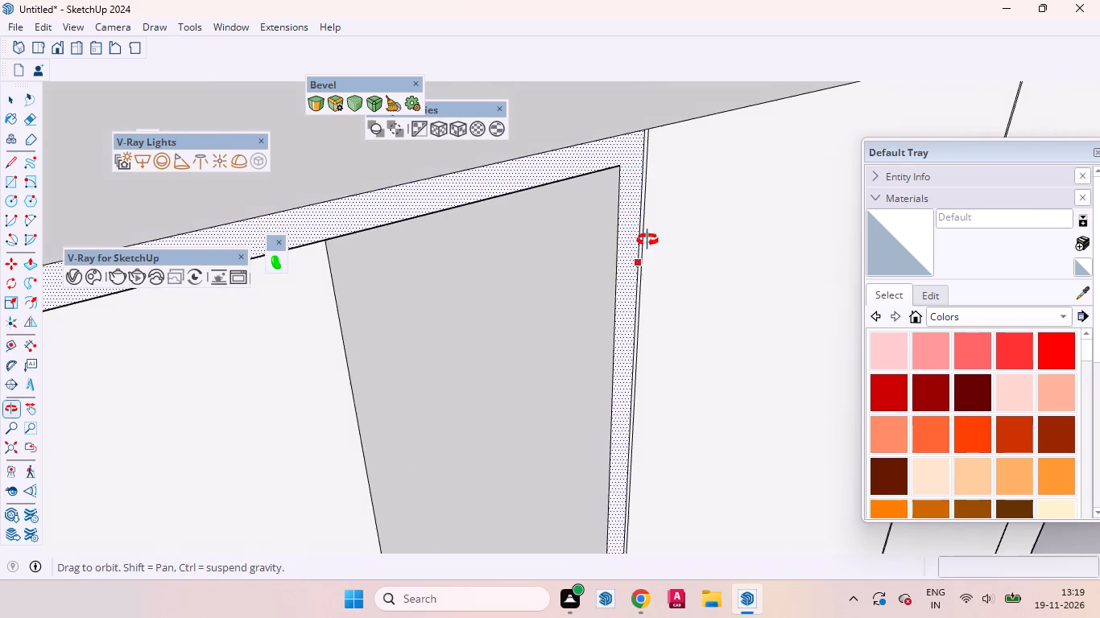
middle_click_drag(647, 240, 703, 179)
scroll(646, 204, "up", 6)
left_click(618, 221)
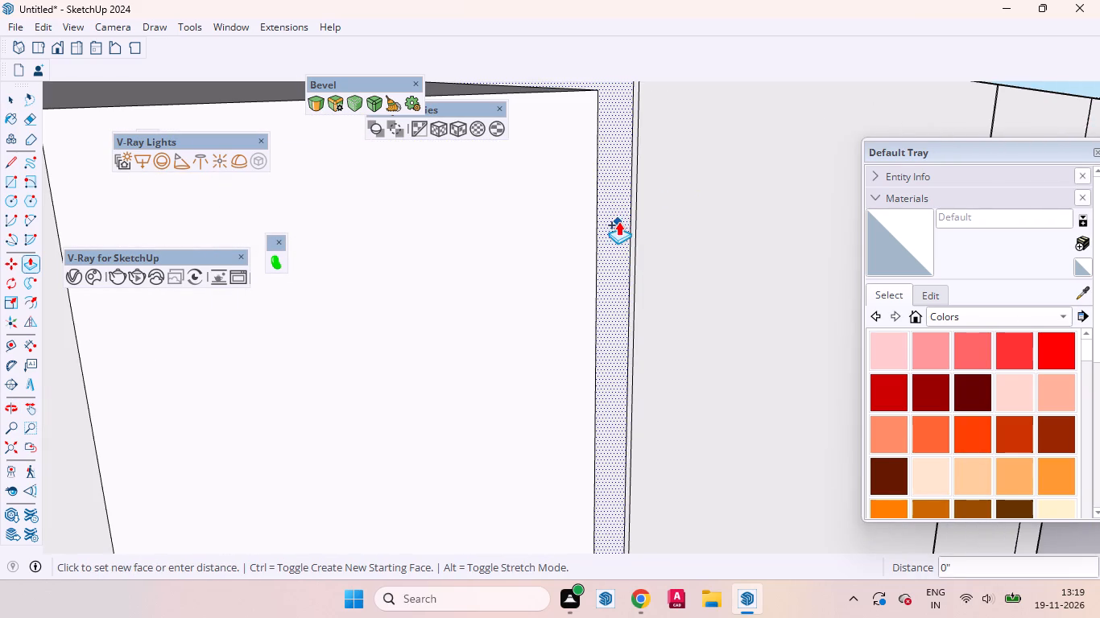
type("18mm")
key("Return")
key("space")
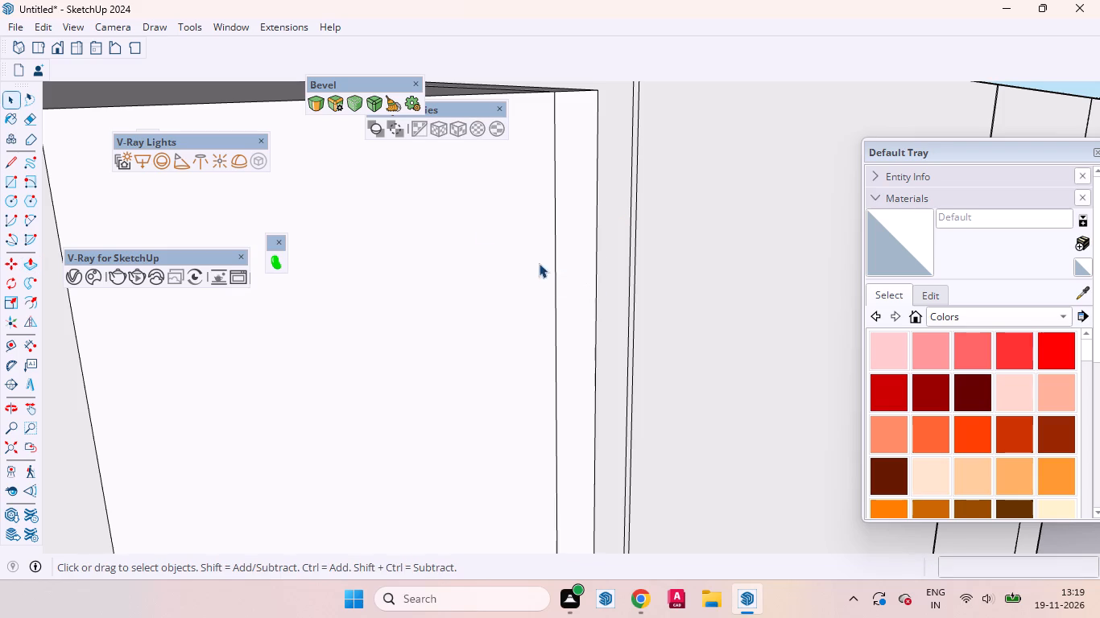
Copy the vertical edge on the recess's inner side farthest from the shelves 3 mm deeper into the recess.
scroll(484, 149, "down", 10)
scroll(488, 206, "up", 1)
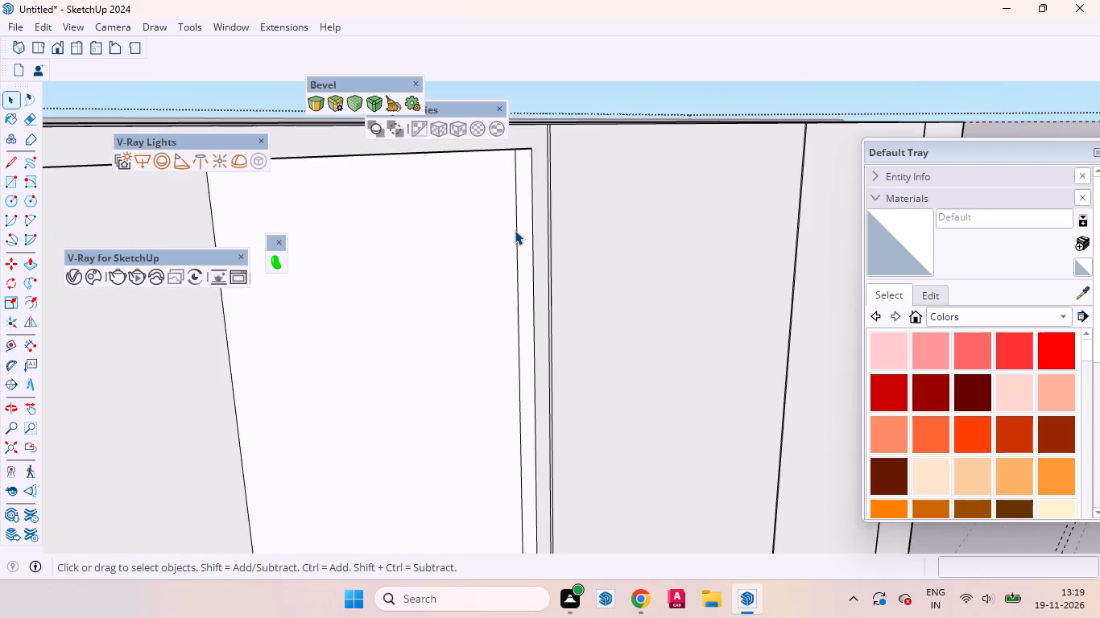
left_click(515, 230)
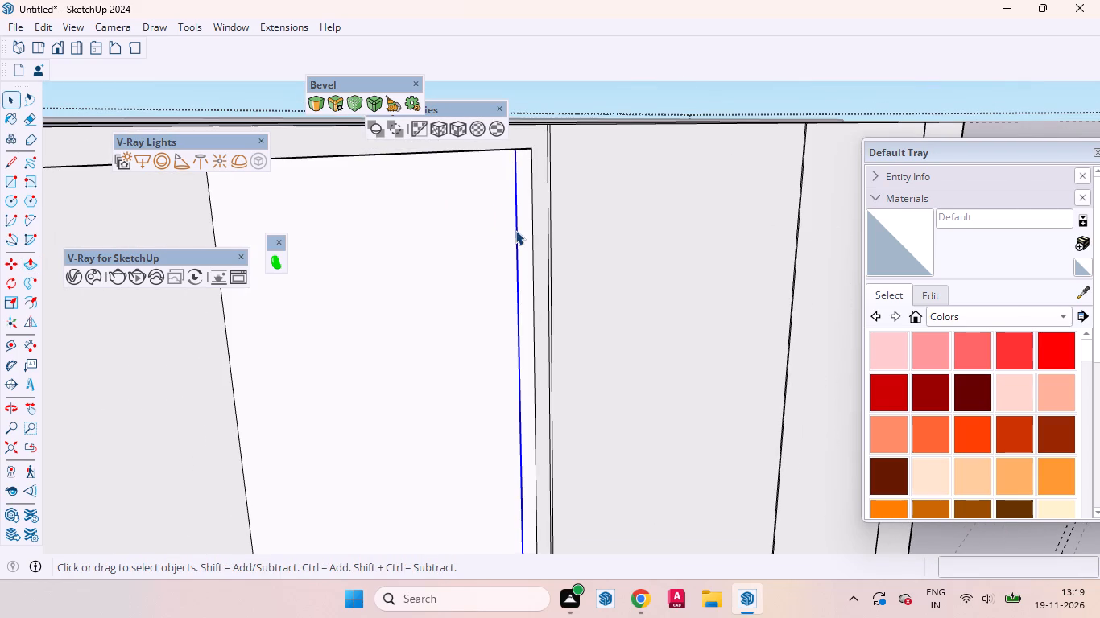
key("m")
left_click(515, 230)
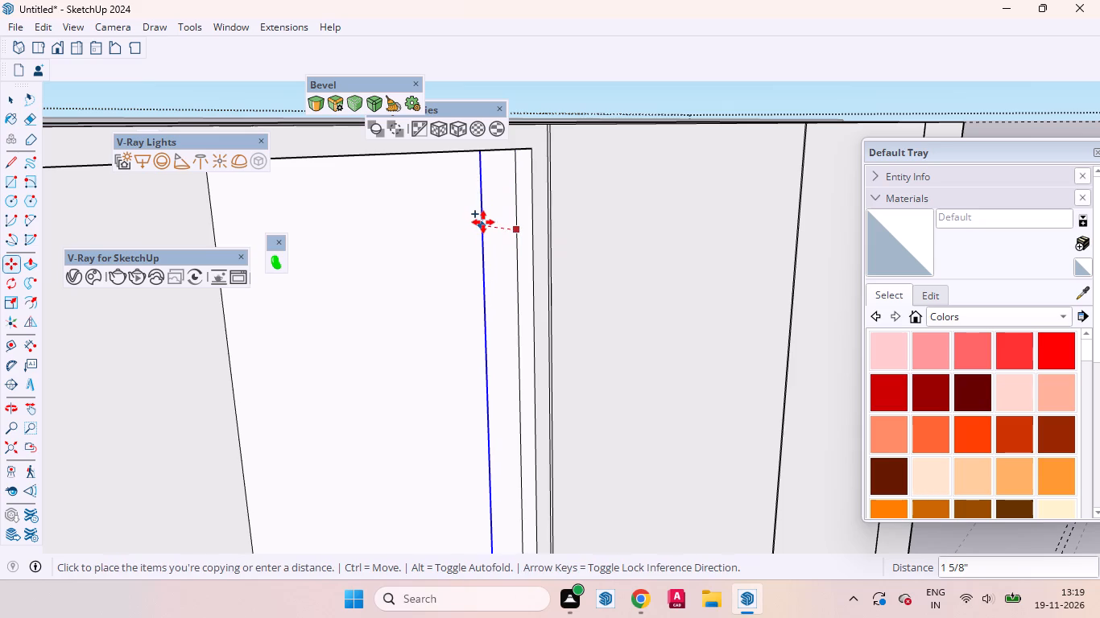
type("3mm")
key("Return")
key("space")
scroll(535, 272, "down", 4)
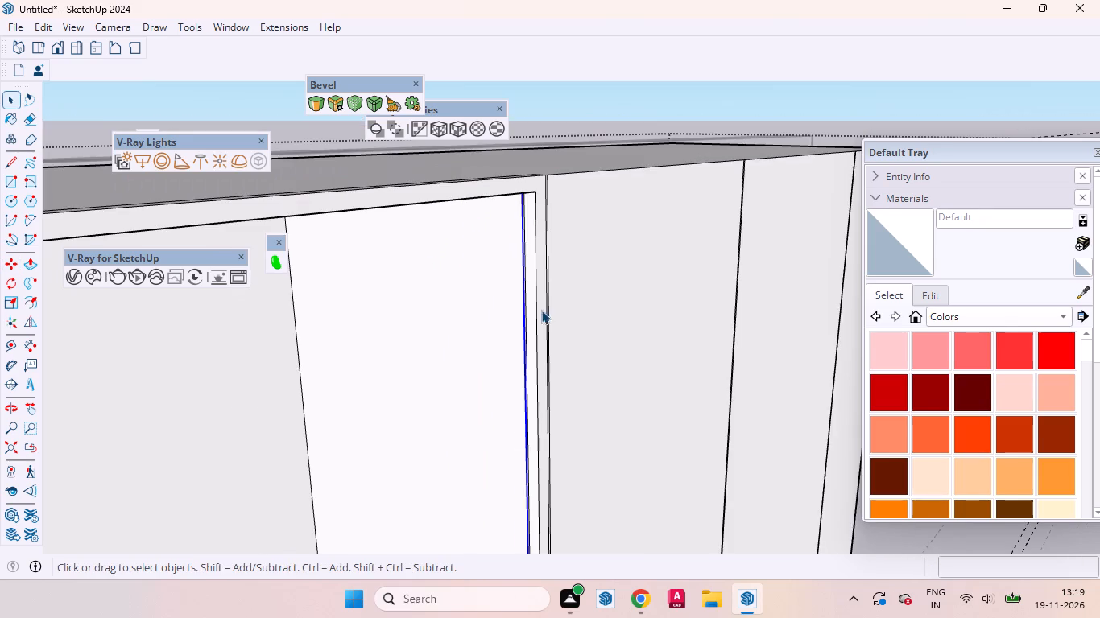
Copy the edge line running across the top inner face of the recess 3 mm deeper into the recess.
middle_click_drag(519, 295, 491, 121)
scroll(490, 197, "up", 5)
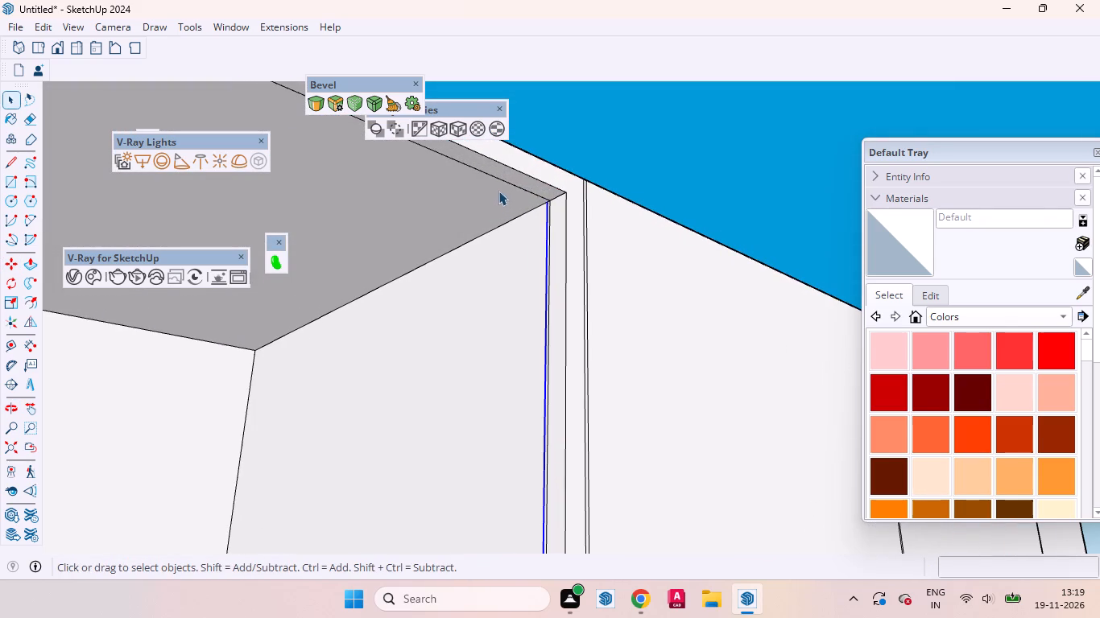
left_click(509, 183)
key("m")
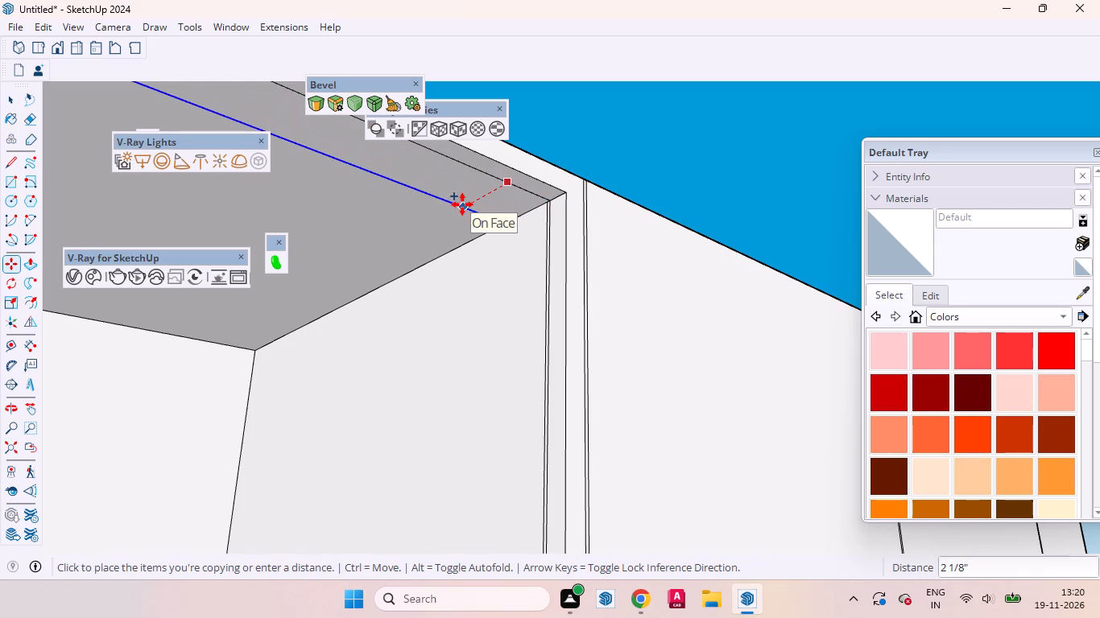
type("3mm")
key("Return")
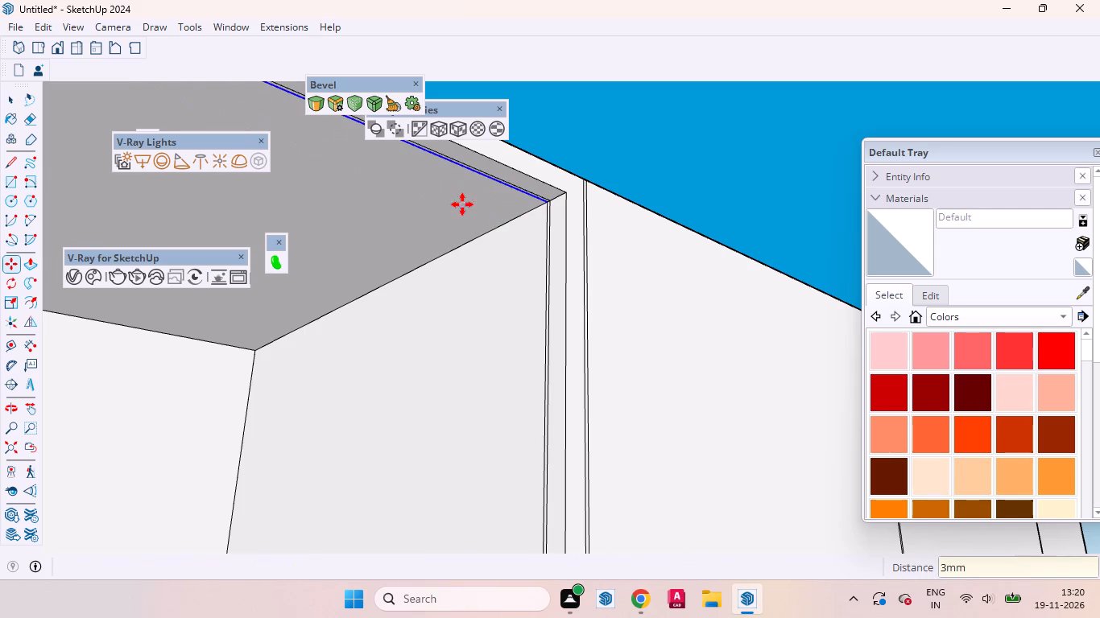
key("space")
left_click(456, 204)
Copy the vertical edge on the recess's inner side nearest the shelves 3 mm deeper into the recess.
scroll(552, 266, "up", 1)
scroll(551, 270, "down", 11)
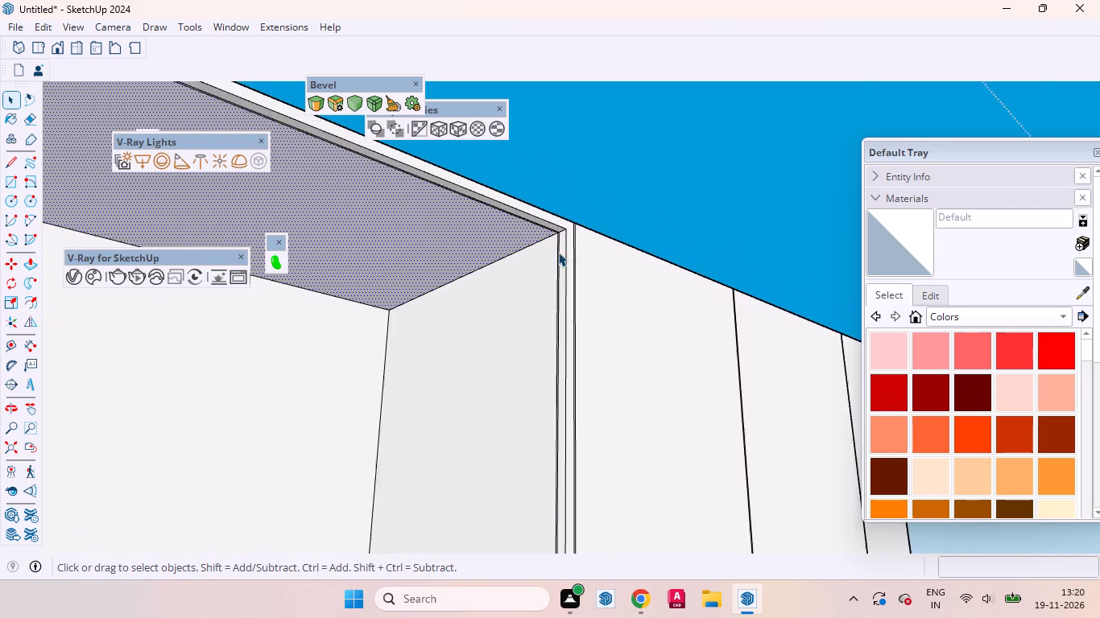
scroll(558, 252, "down", 13)
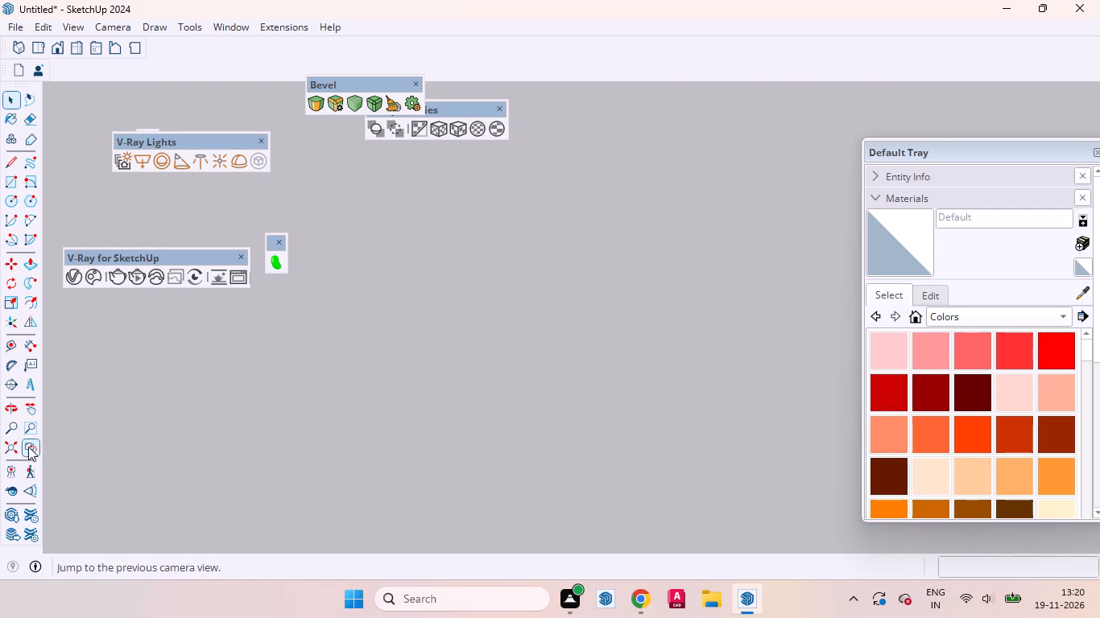
left_click(30, 449)
middle_click_drag(477, 402, 290, 550)
scroll(608, 276, "down", 3)
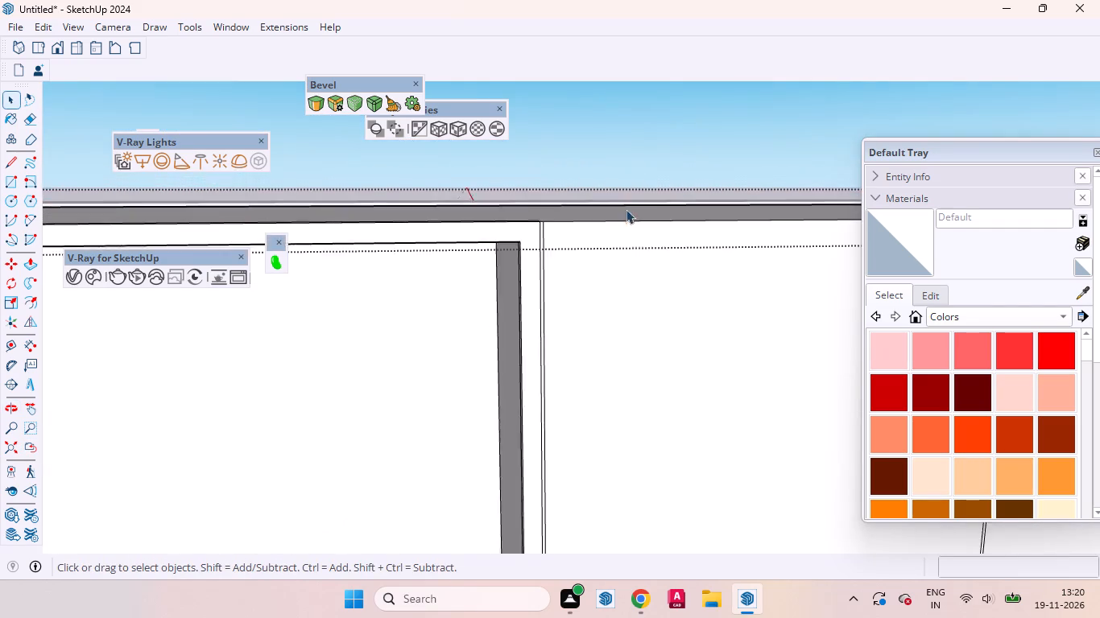
scroll(626, 209, "down", 17)
middle_click_drag(632, 290, 357, 311)
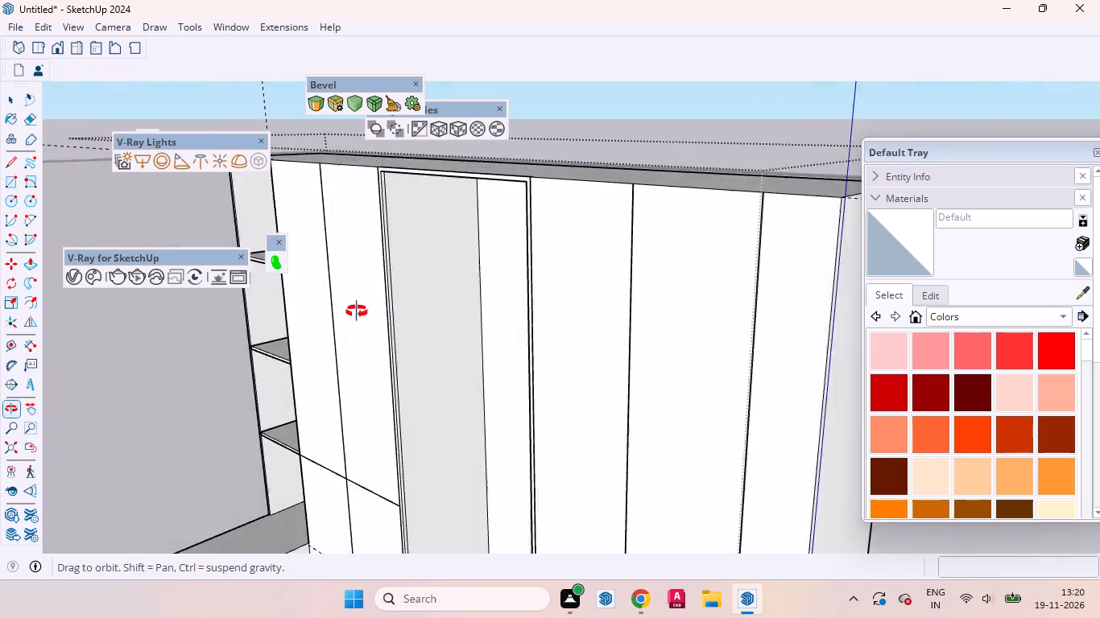
middle_click_drag(357, 311, 351, 311)
scroll(406, 259, "up", 11)
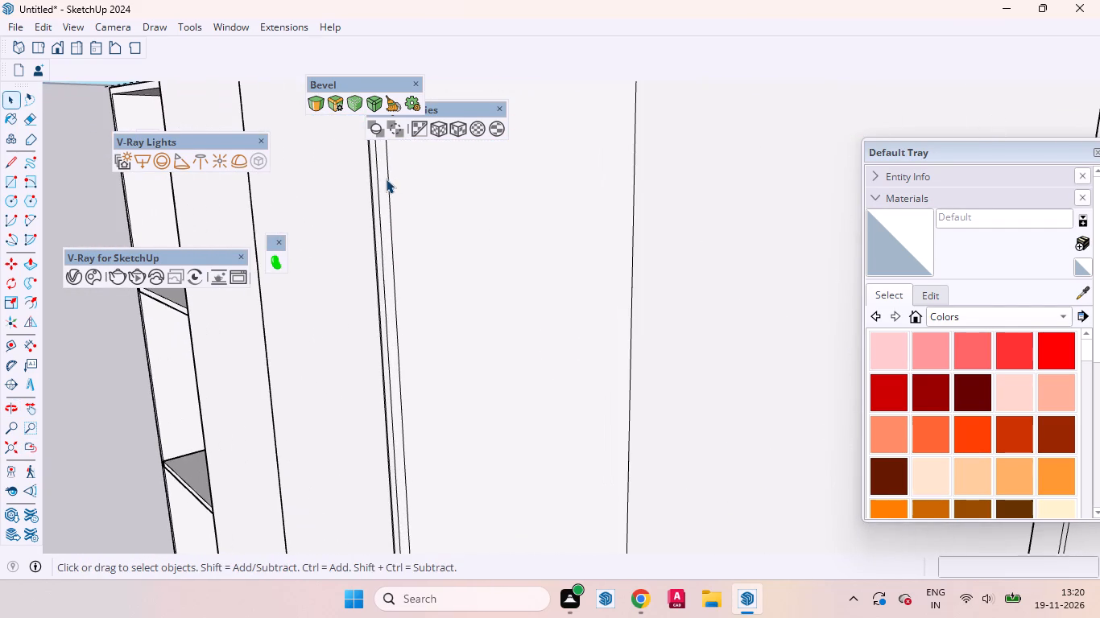
left_click(388, 177)
key("m")
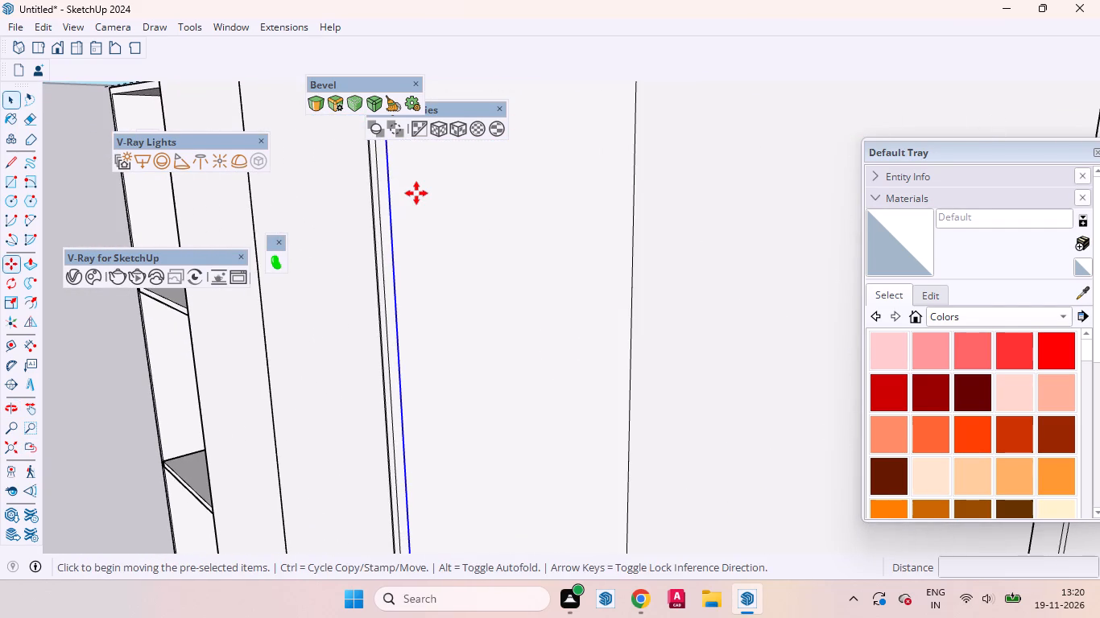
left_click(416, 193)
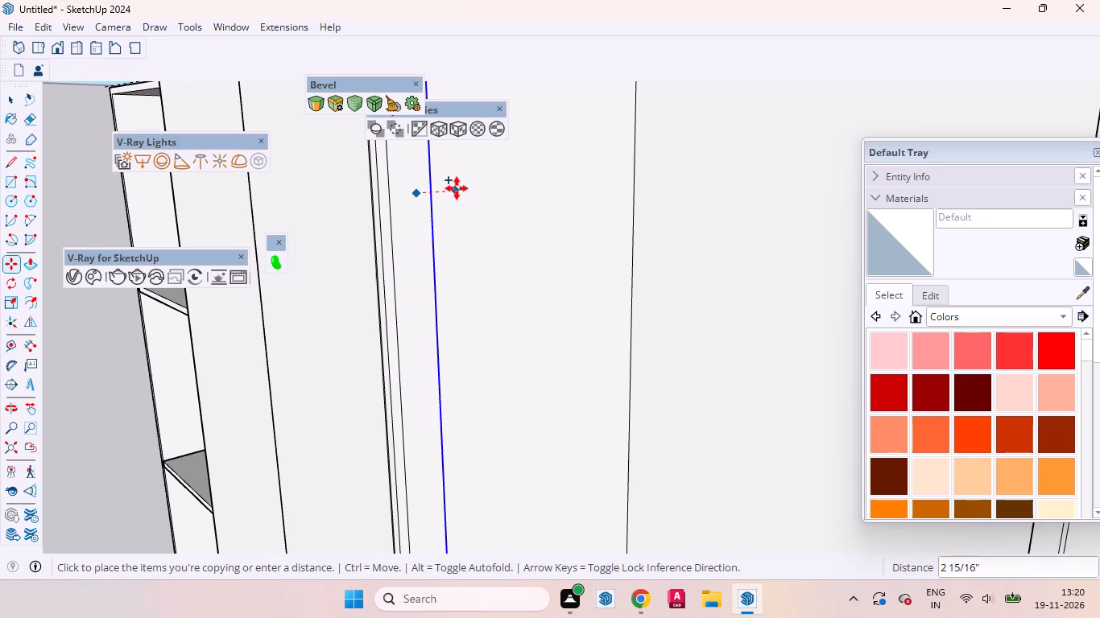
type("3mm")
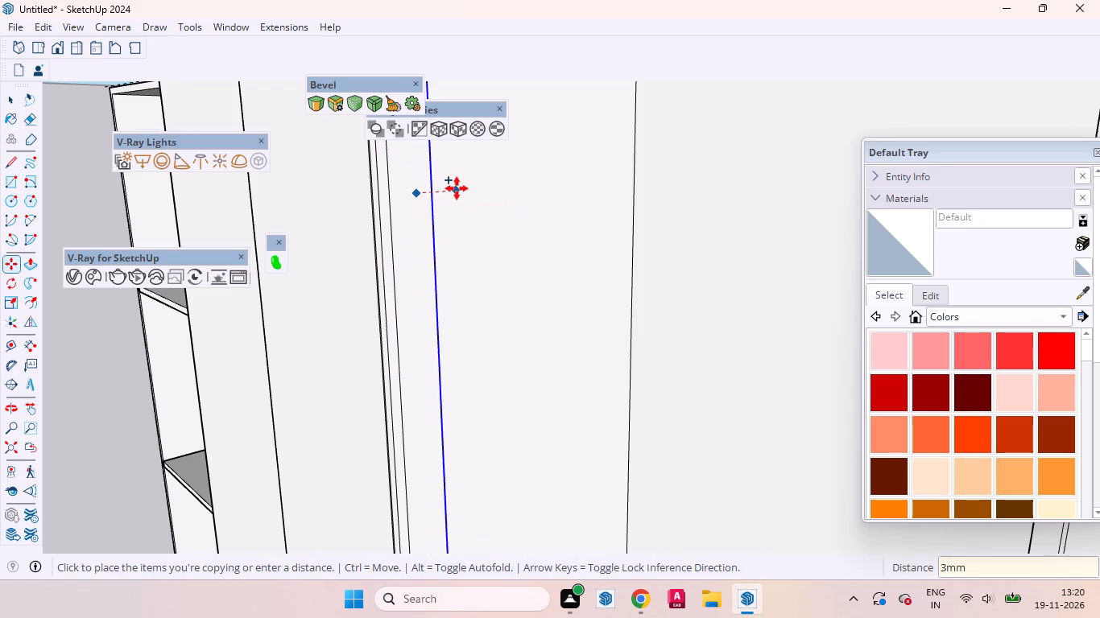
key("Return")
key("space")
left_click(506, 220)
scroll(577, 183, "down", 1)
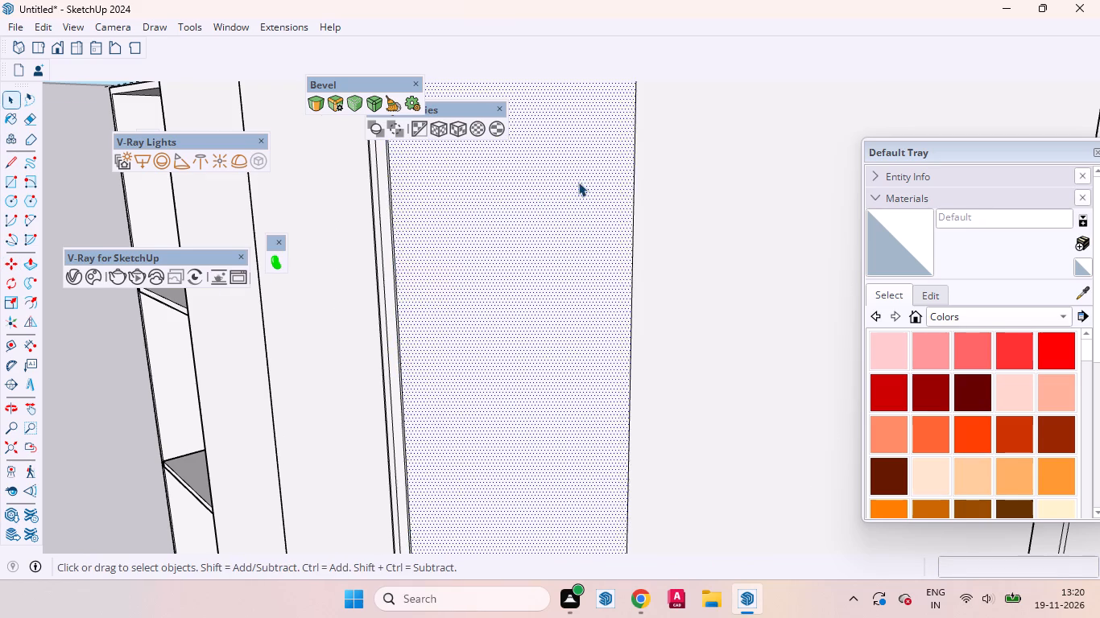
scroll(578, 182, "down", 10)
Reposition the floating V-Ray Lights palette beside the Bevel palette, clear of the wardrobe.
left_click_drag(215, 141, 209, 183)
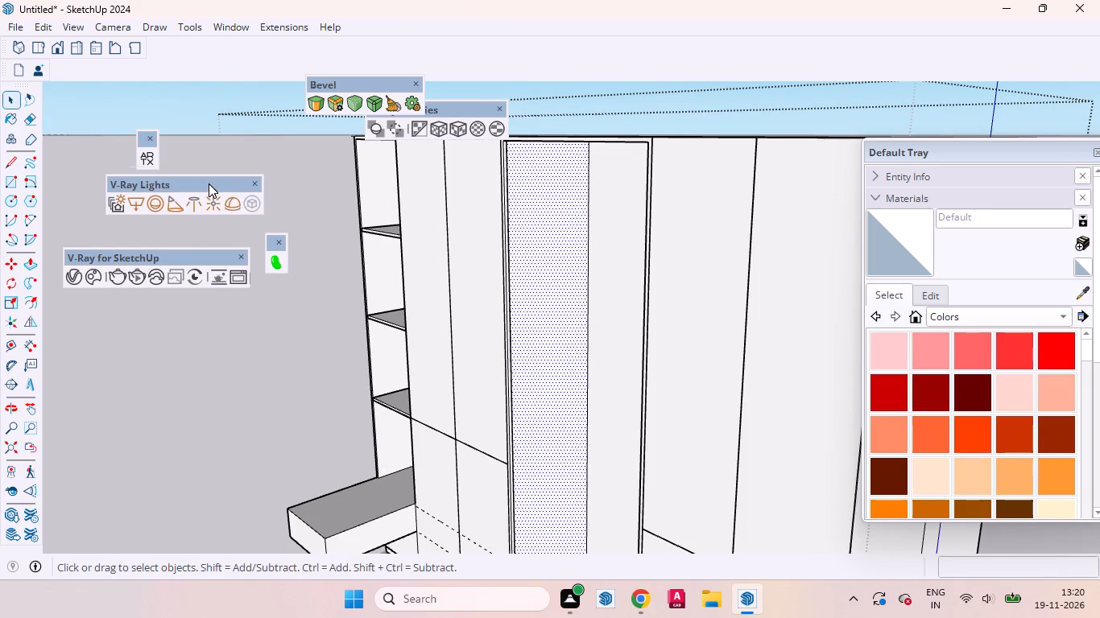
left_click_drag(209, 183, 233, 87)
Copy the edge line running across the recess floor 3 mm deeper into the recess.
scroll(609, 289, "down", 7)
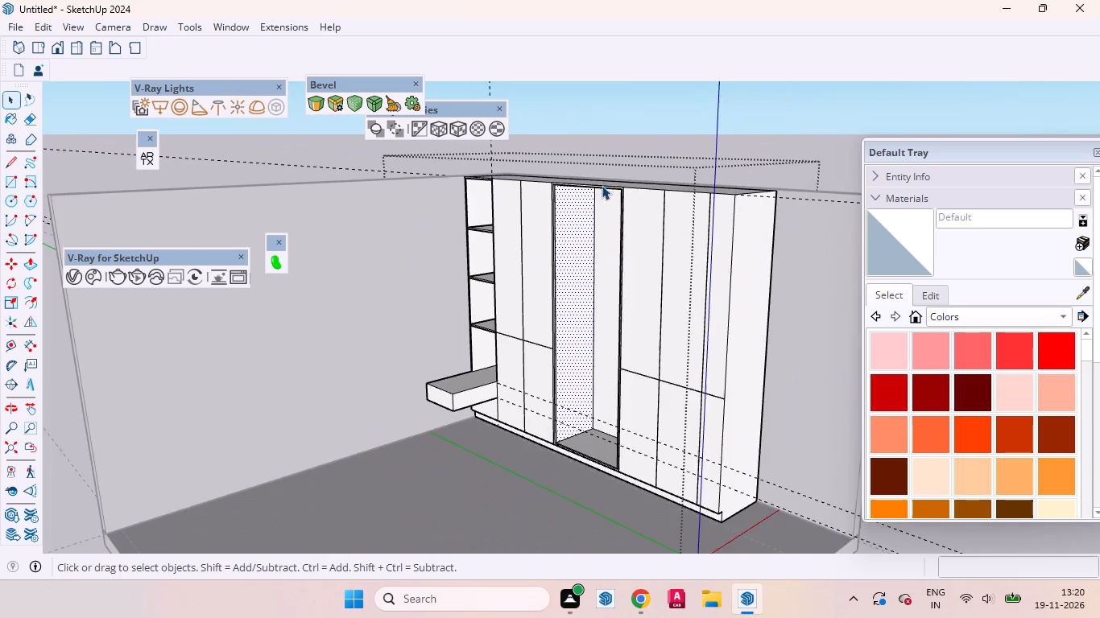
scroll(574, 405, "up", 7)
scroll(612, 208, "down", 3)
middle_click_drag(618, 351, 617, 476)
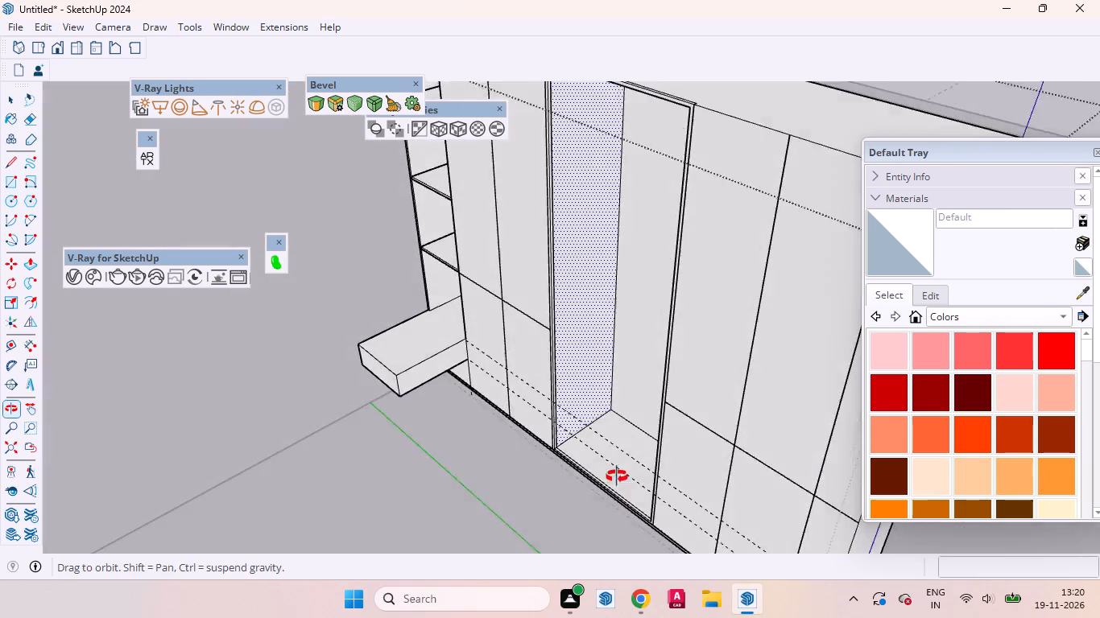
middle_click_drag(617, 476, 617, 480)
scroll(604, 490, "up", 20)
scroll(604, 490, "up", 6)
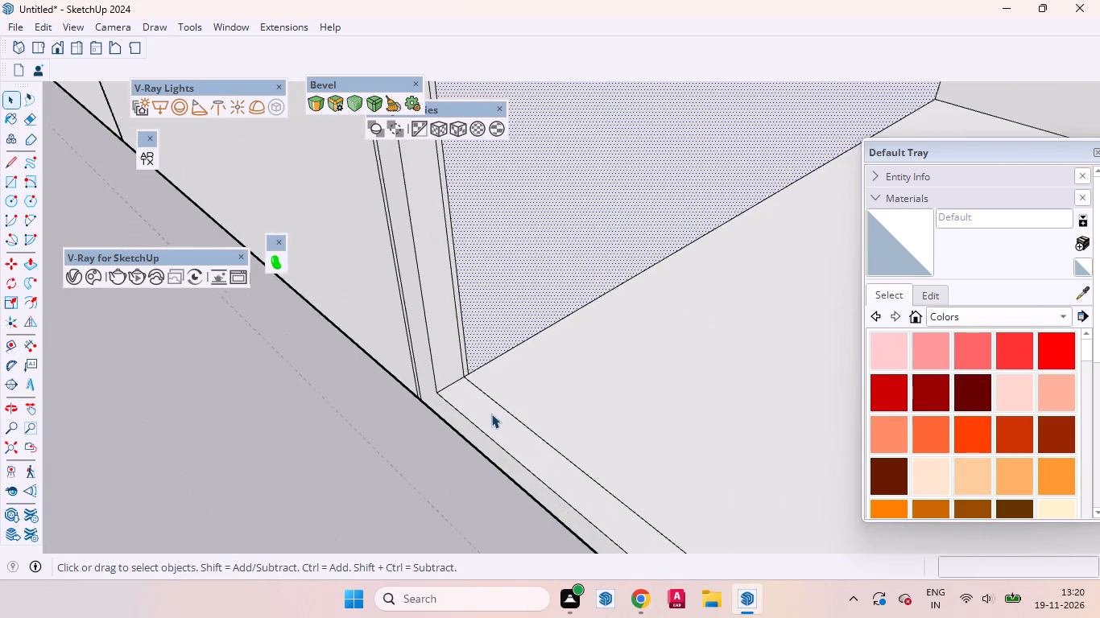
scroll(491, 414, "up", 8)
left_click(490, 383)
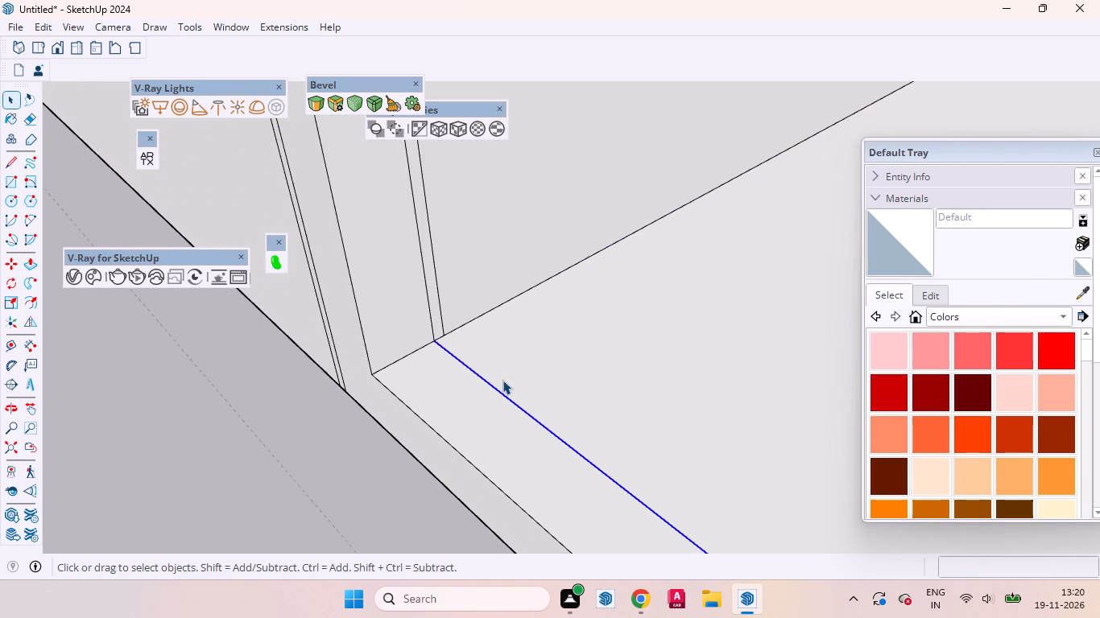
key("m")
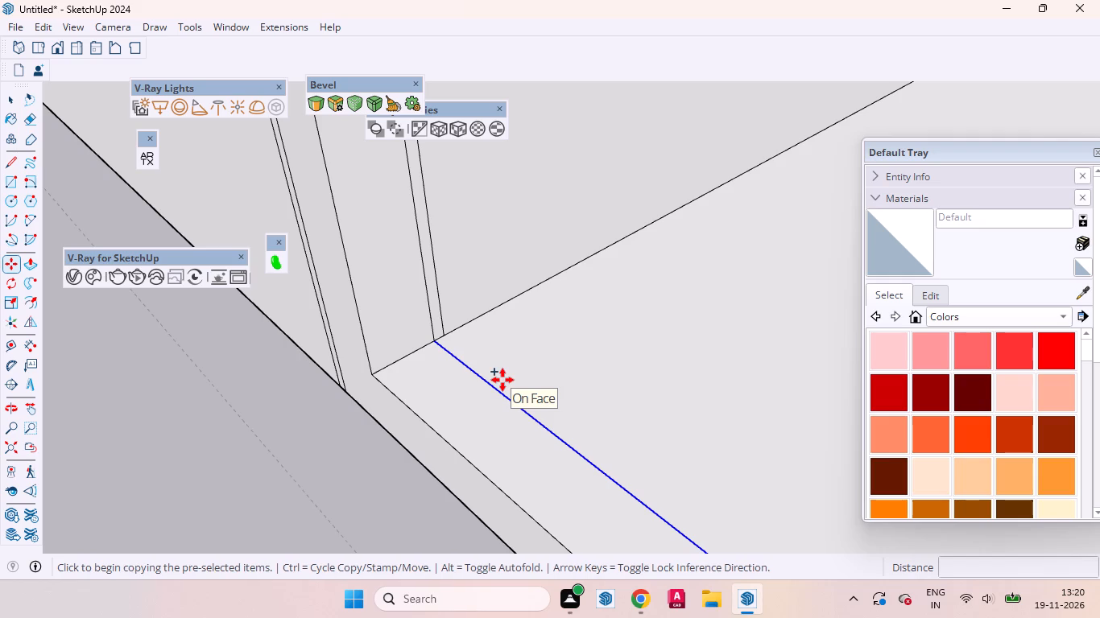
left_click(502, 380)
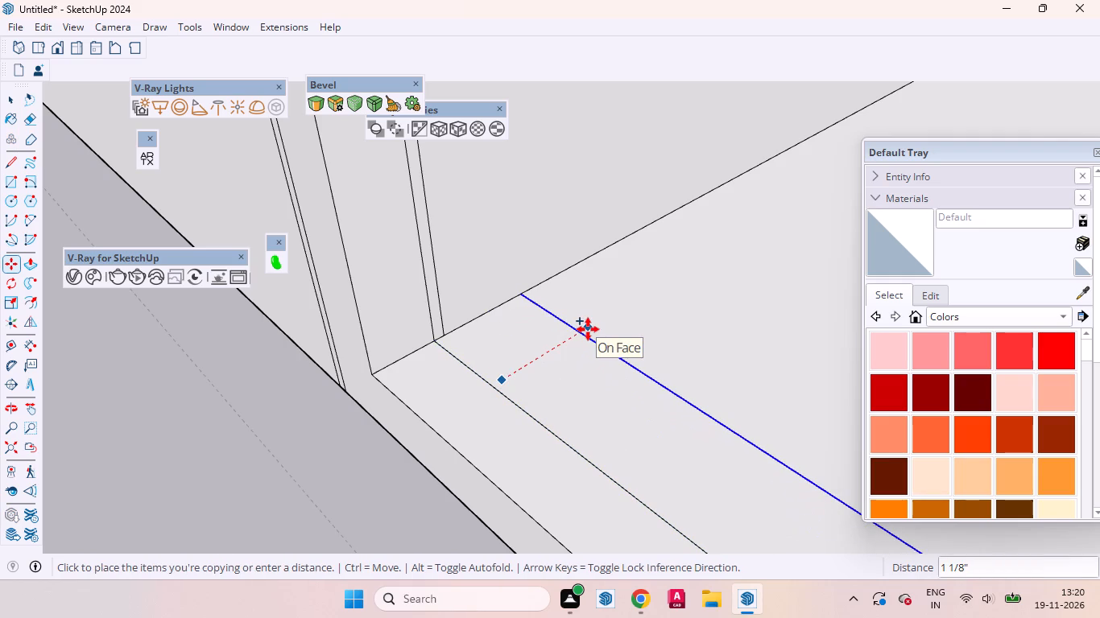
type("3mm")
key("Return")
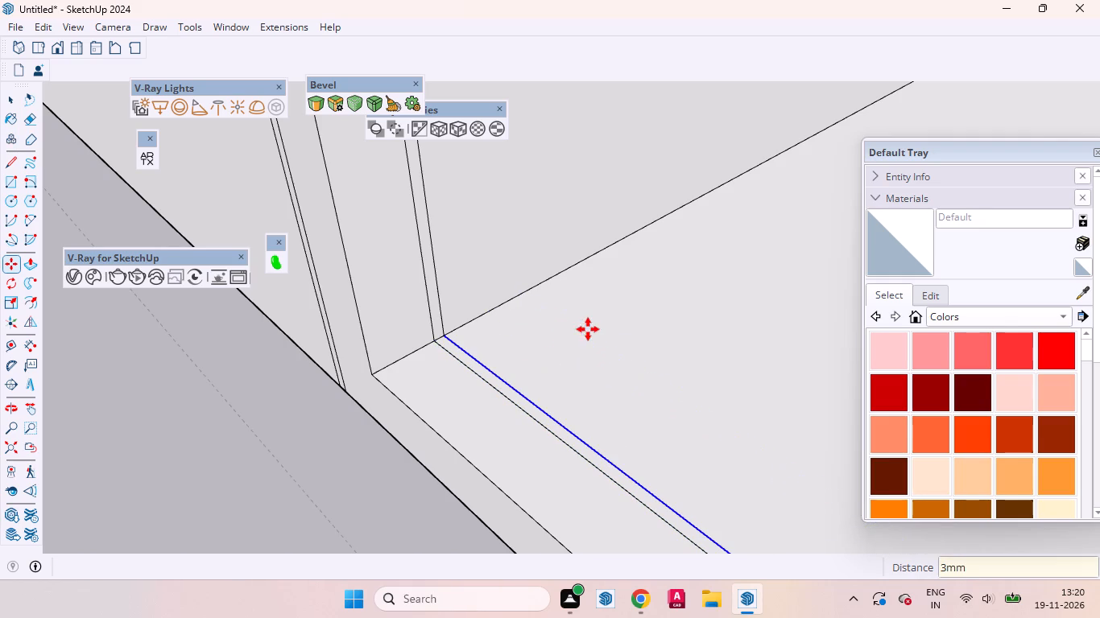
key("space")
left_click(598, 348)
Examine the whole wardrobe, including its front panels and the outer side face farthest from the shelves.
scroll(477, 389, "down", 10)
scroll(440, 385, "up", 1)
scroll(440, 385, "down", 4)
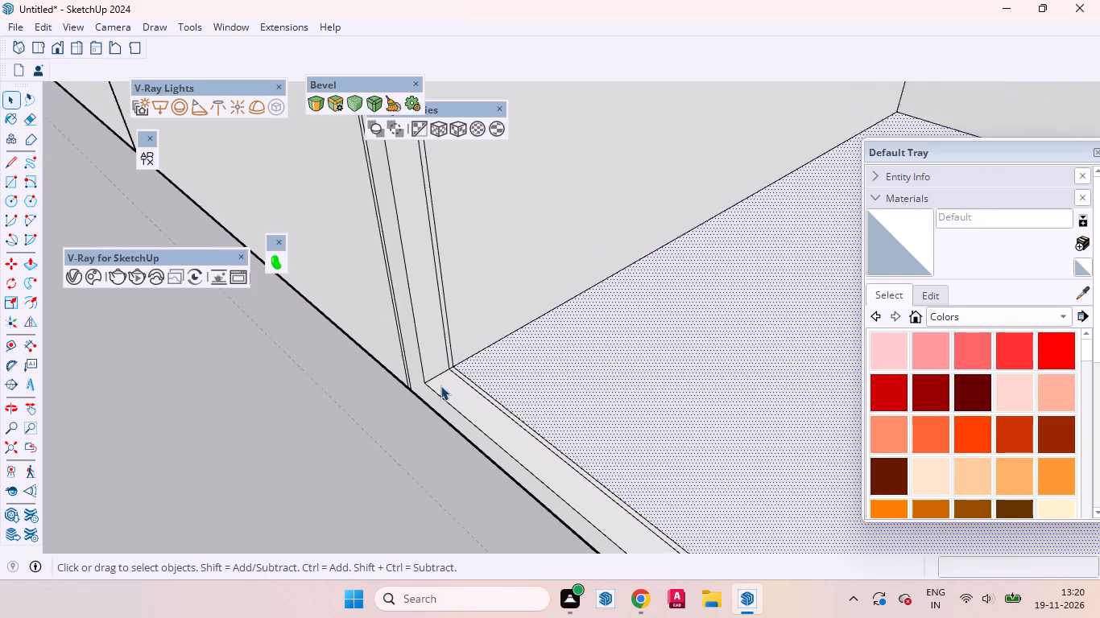
scroll(440, 385, "down", 5)
scroll(526, 278, "down", 6)
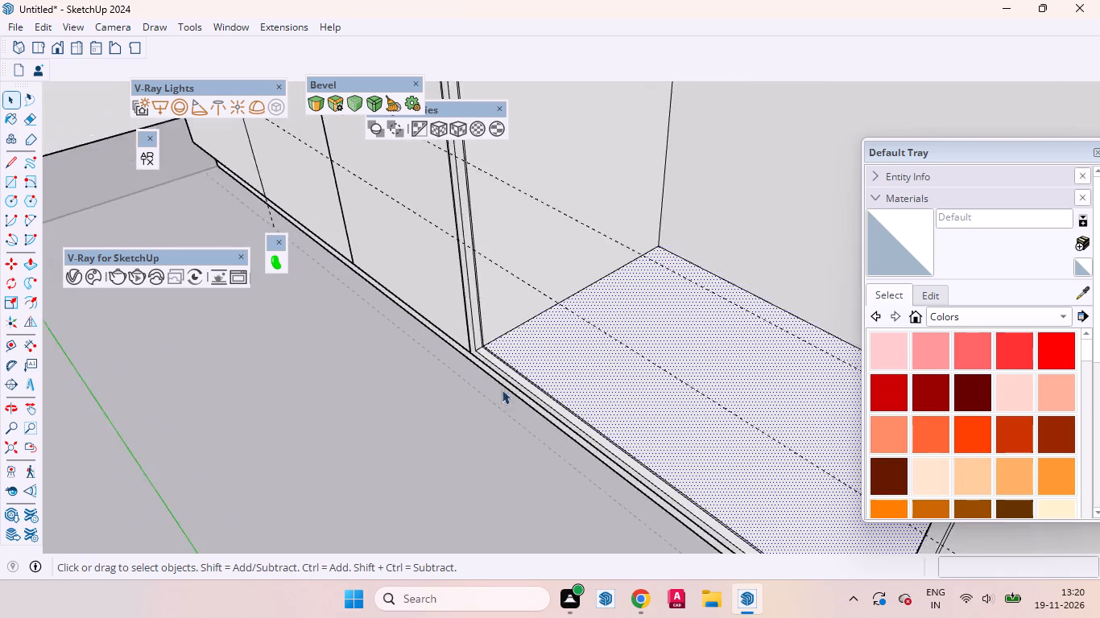
scroll(502, 389, "down", 10)
scroll(498, 410, "up", 1)
scroll(500, 410, "down", 12)
middle_click_drag(515, 413, 543, 328)
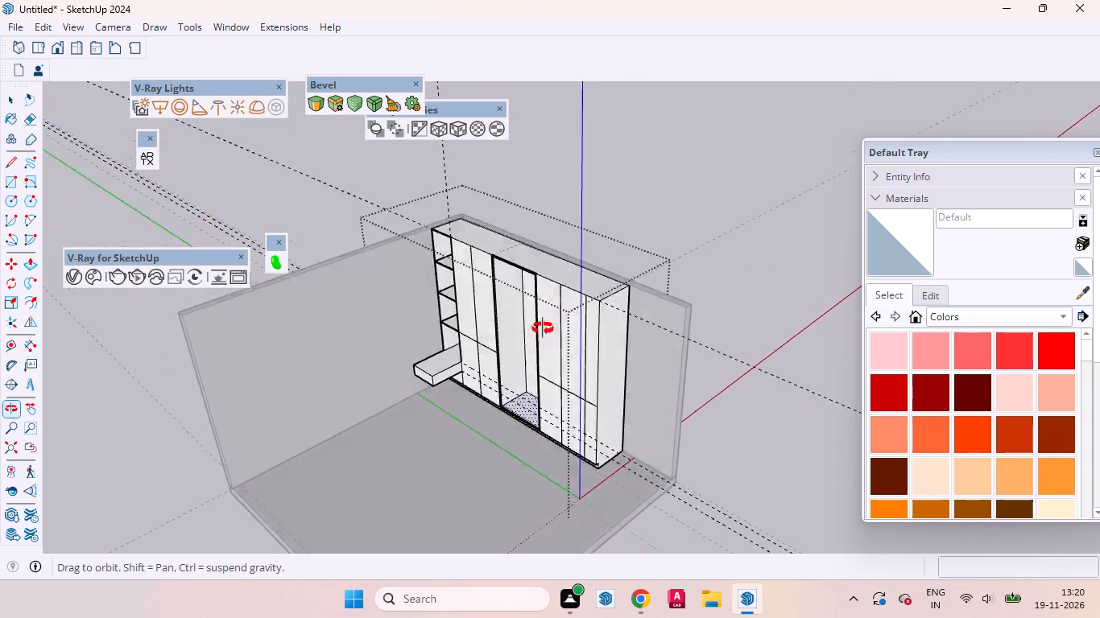
middle_click_drag(543, 328, 624, 295)
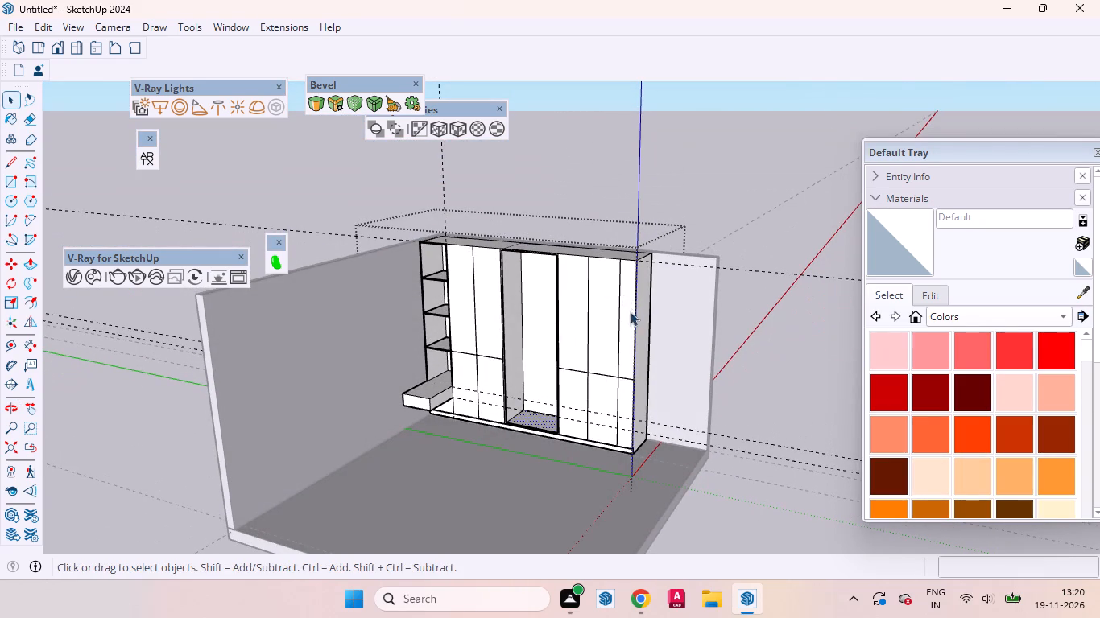
scroll(664, 245, "up", 9)
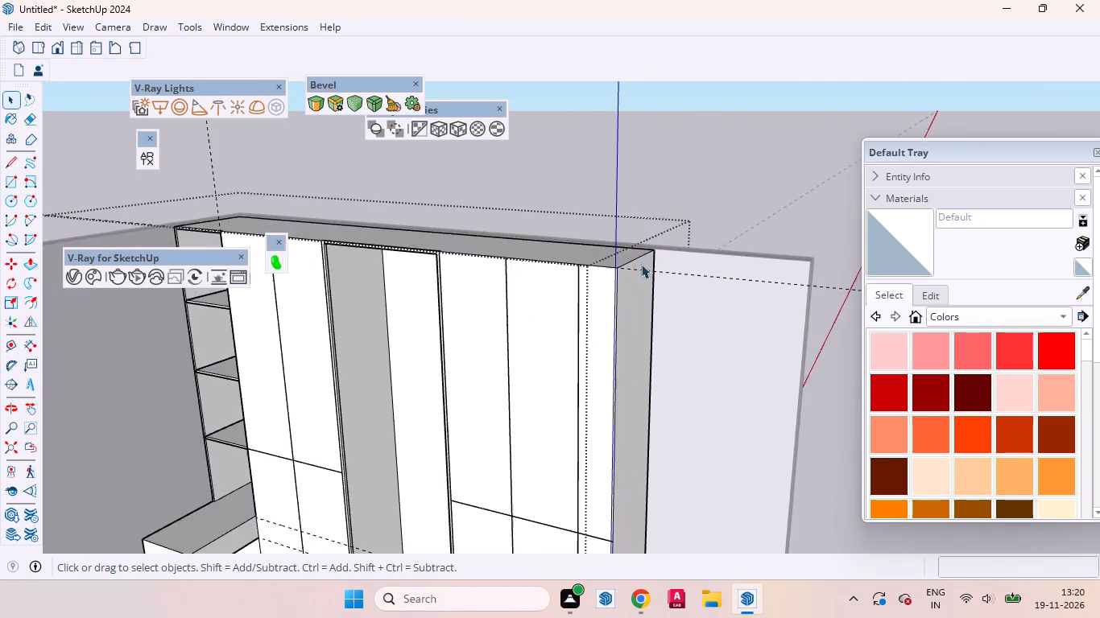
scroll(641, 264, "up", 3)
middle_click_drag(633, 282, 633, 239)
scroll(633, 246, "down", 4)
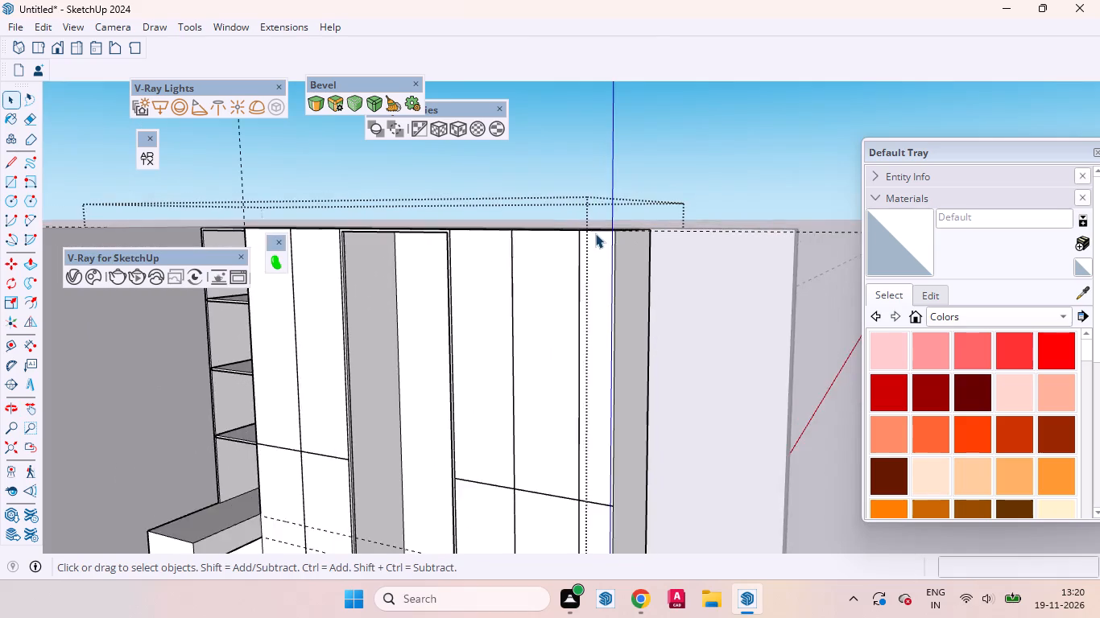
scroll(595, 233, "down", 7)
scroll(632, 444, "up", 5)
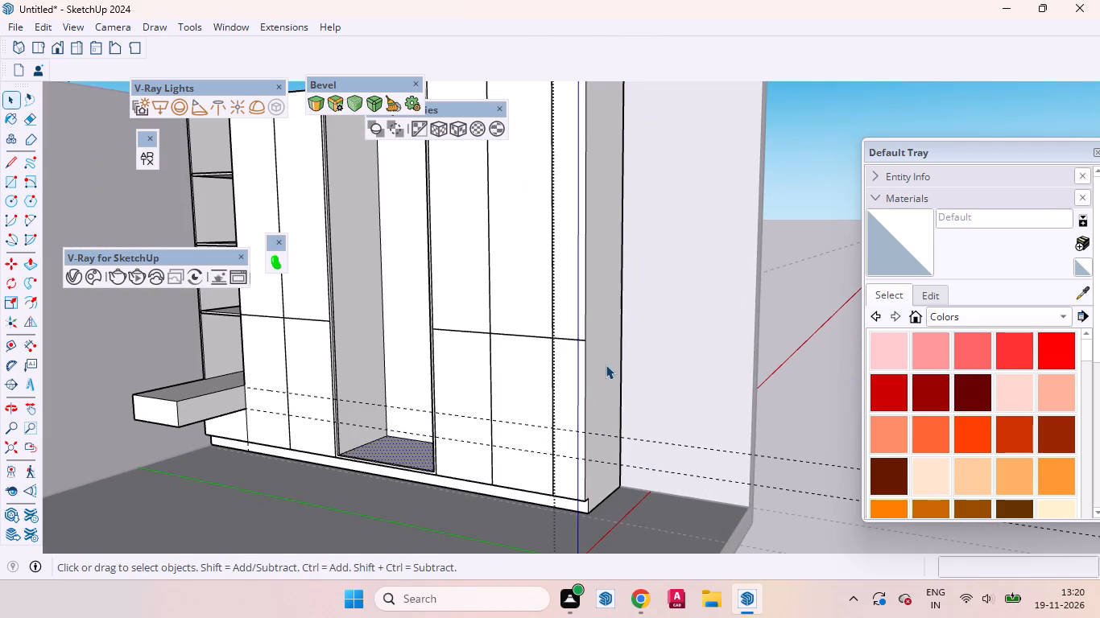
left_click(606, 365)
scroll(639, 426, "down", 3)
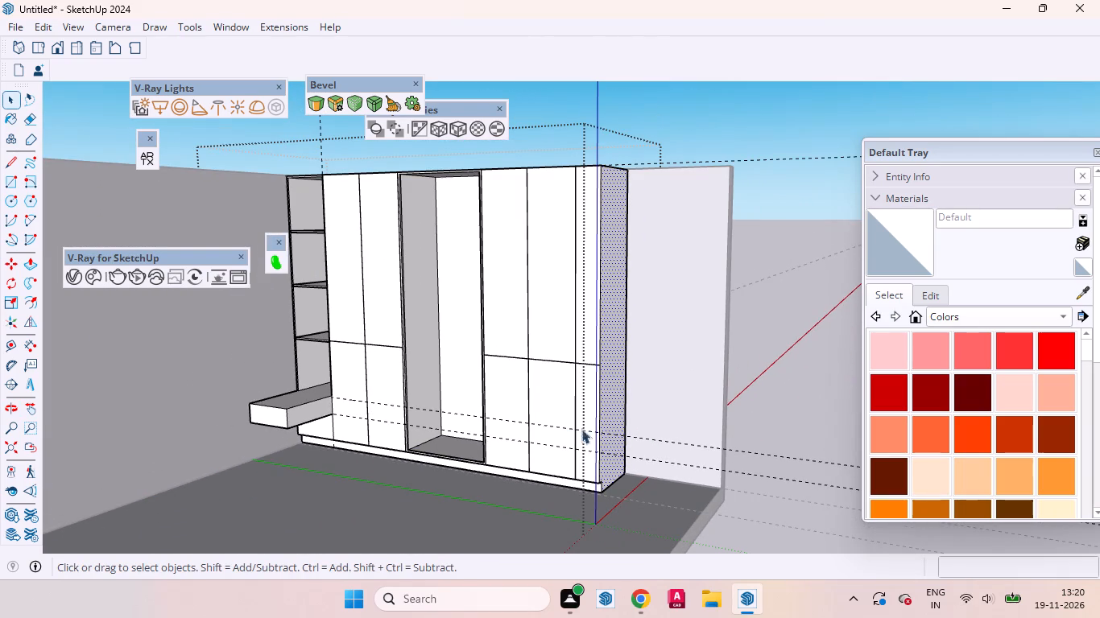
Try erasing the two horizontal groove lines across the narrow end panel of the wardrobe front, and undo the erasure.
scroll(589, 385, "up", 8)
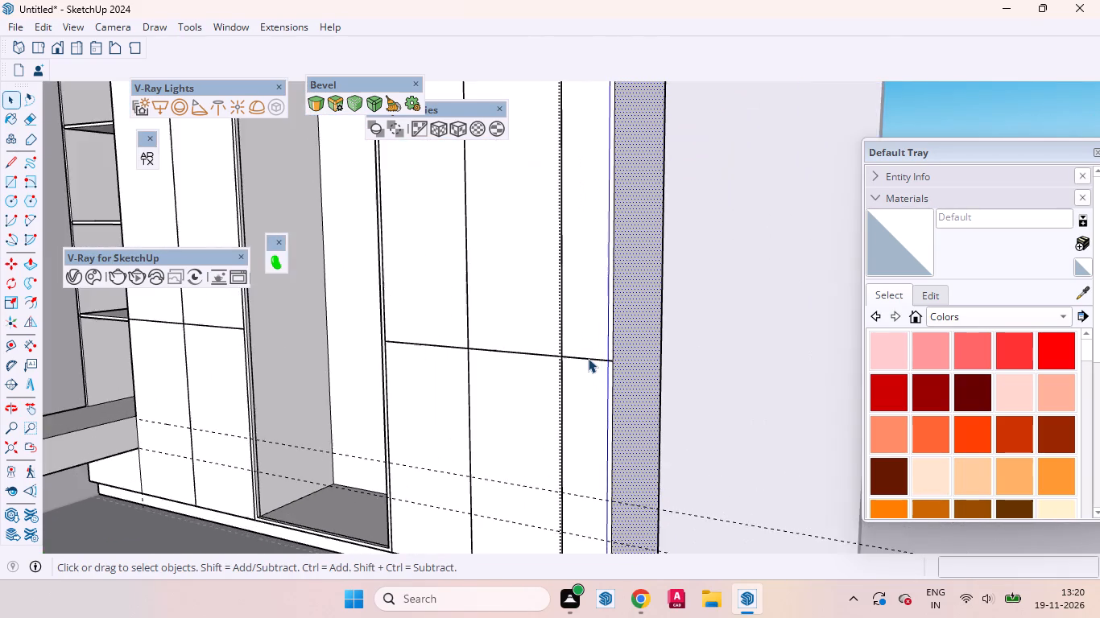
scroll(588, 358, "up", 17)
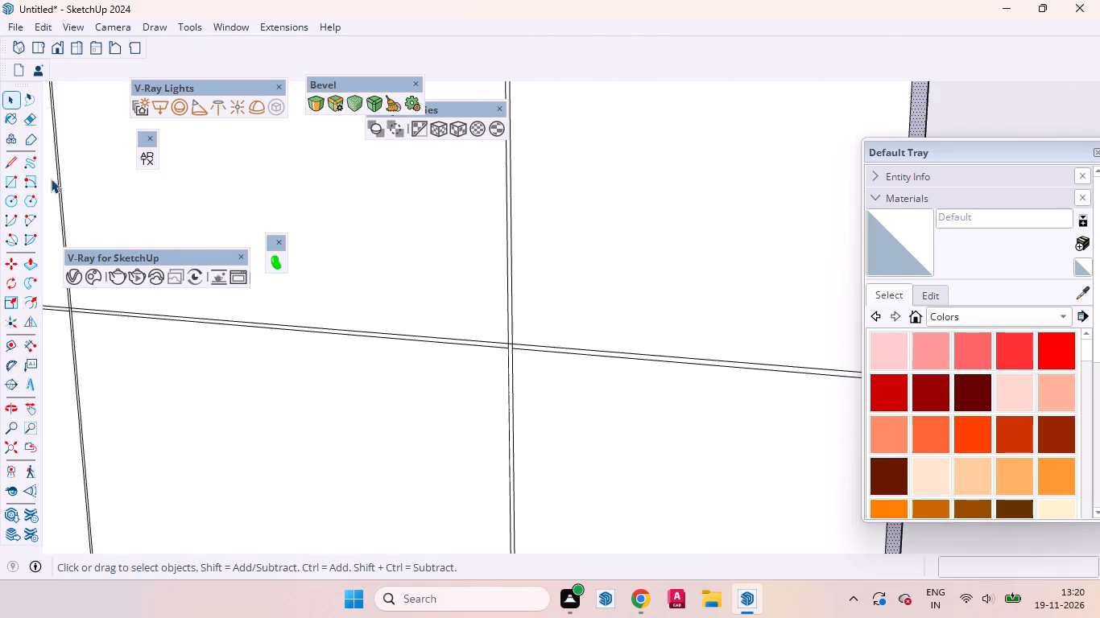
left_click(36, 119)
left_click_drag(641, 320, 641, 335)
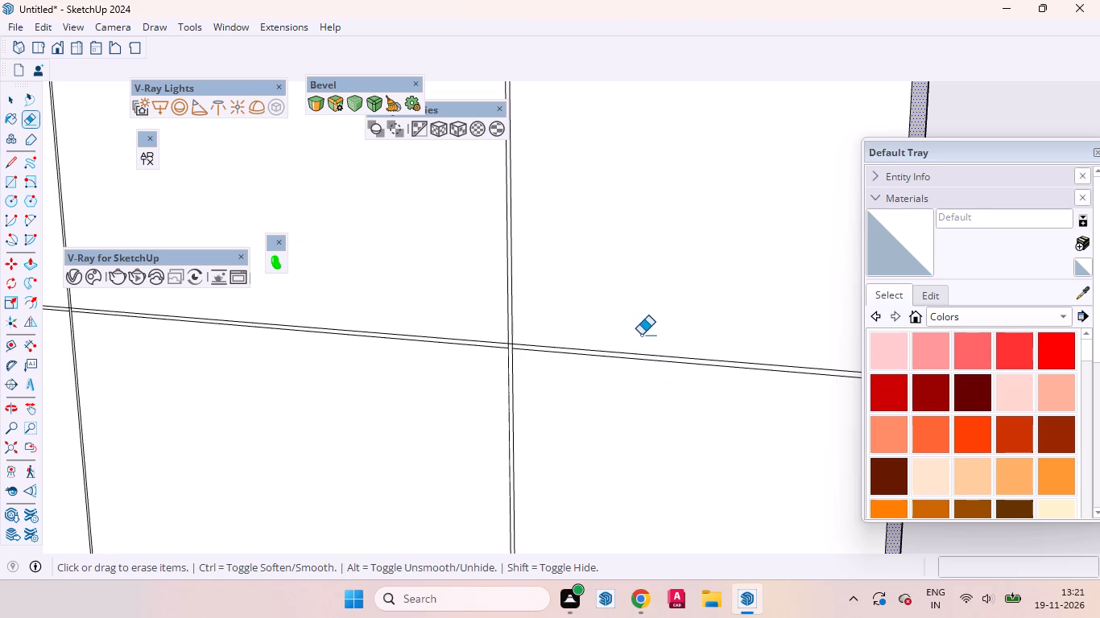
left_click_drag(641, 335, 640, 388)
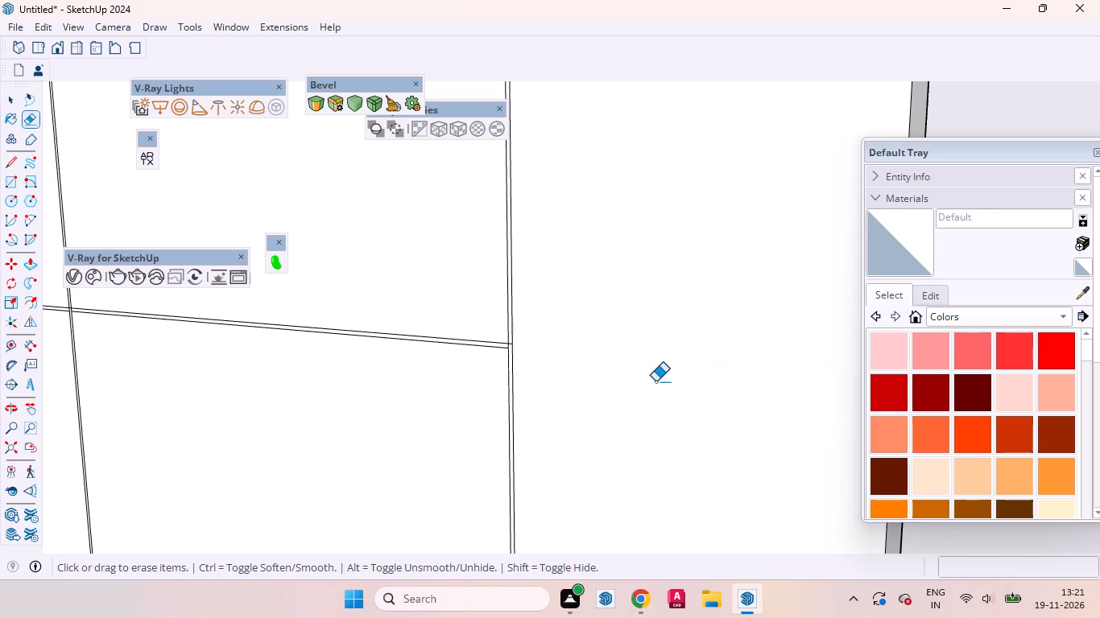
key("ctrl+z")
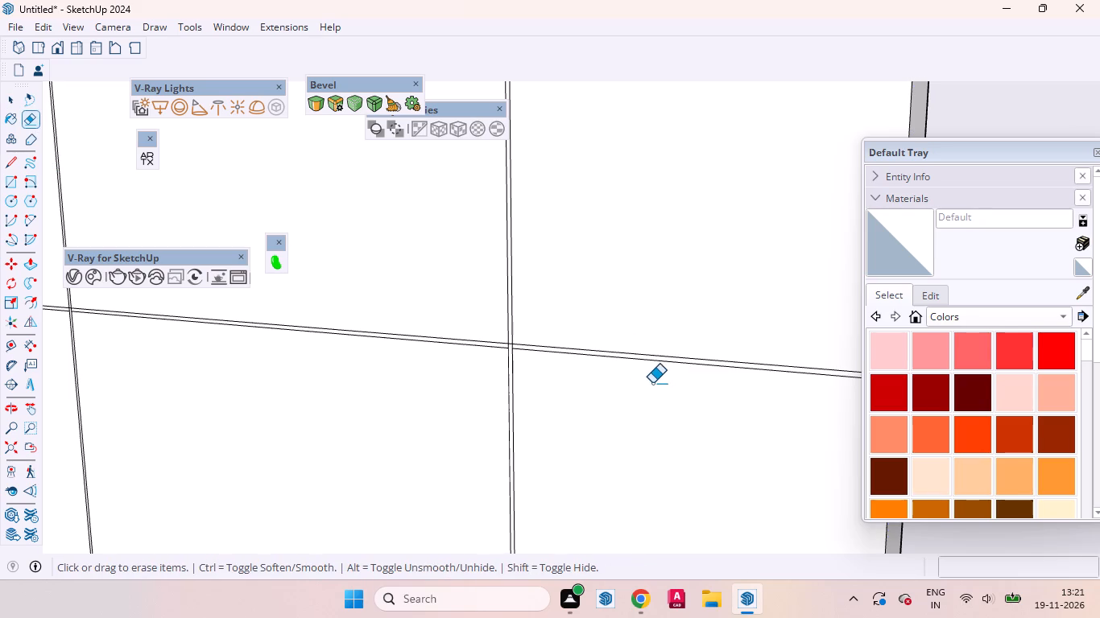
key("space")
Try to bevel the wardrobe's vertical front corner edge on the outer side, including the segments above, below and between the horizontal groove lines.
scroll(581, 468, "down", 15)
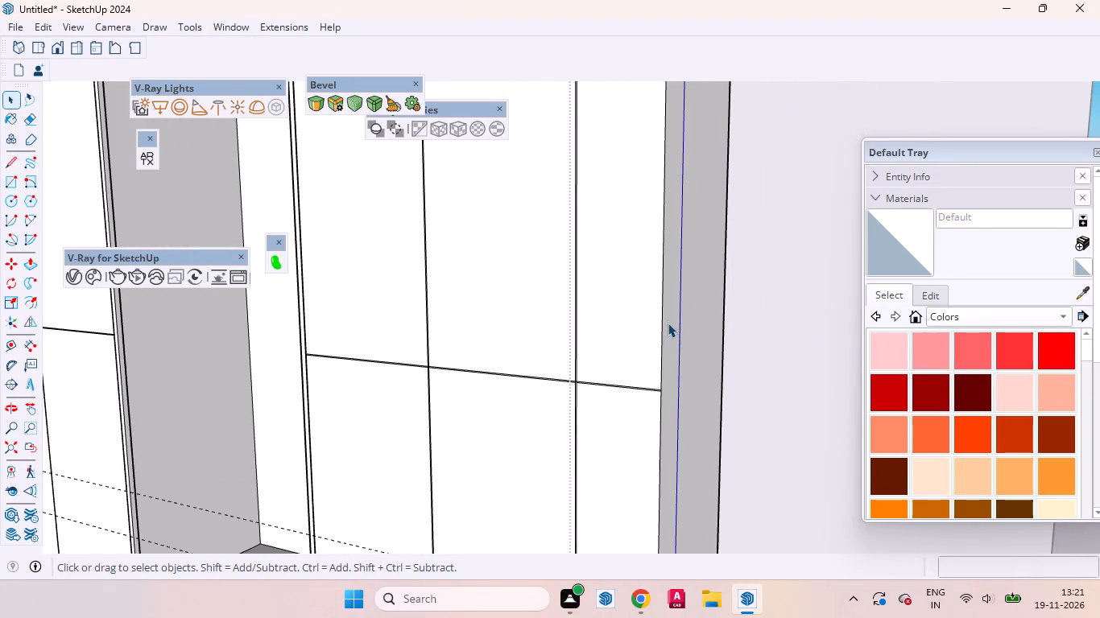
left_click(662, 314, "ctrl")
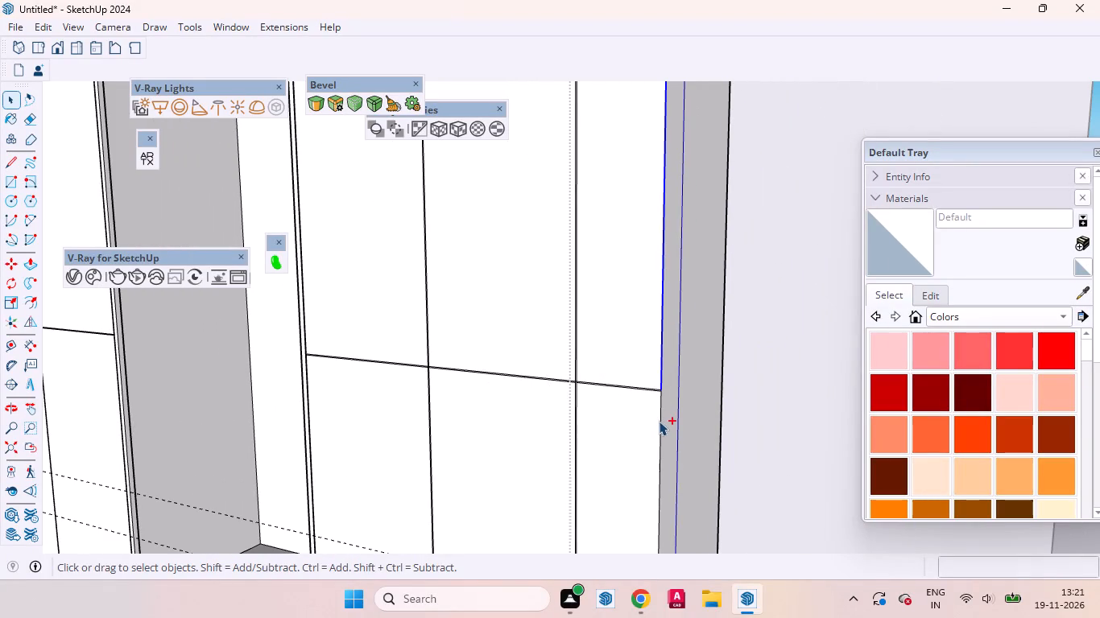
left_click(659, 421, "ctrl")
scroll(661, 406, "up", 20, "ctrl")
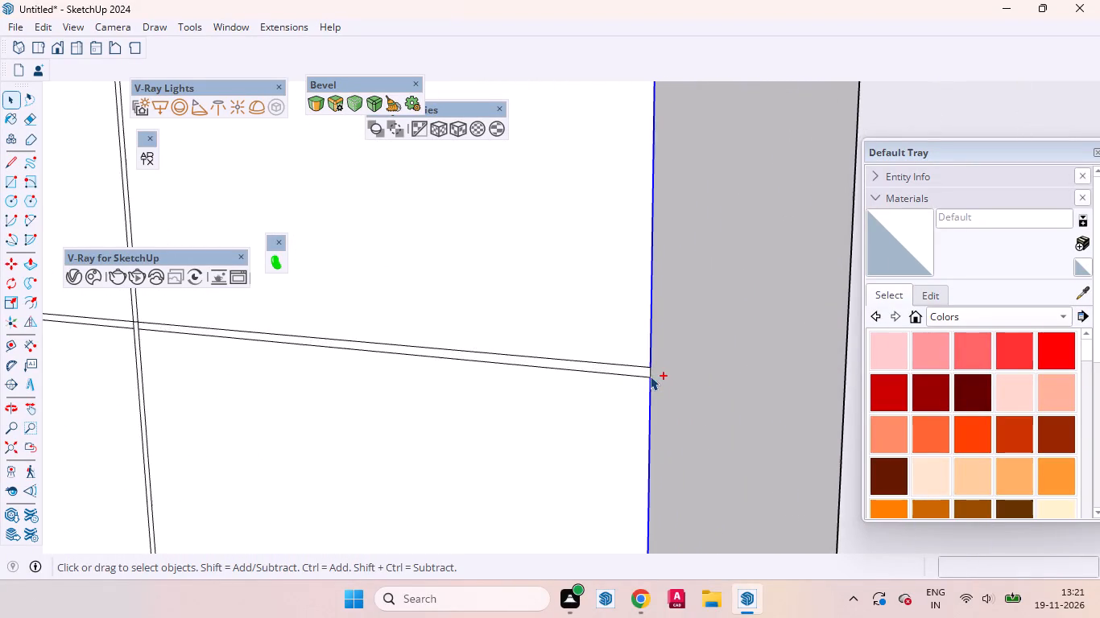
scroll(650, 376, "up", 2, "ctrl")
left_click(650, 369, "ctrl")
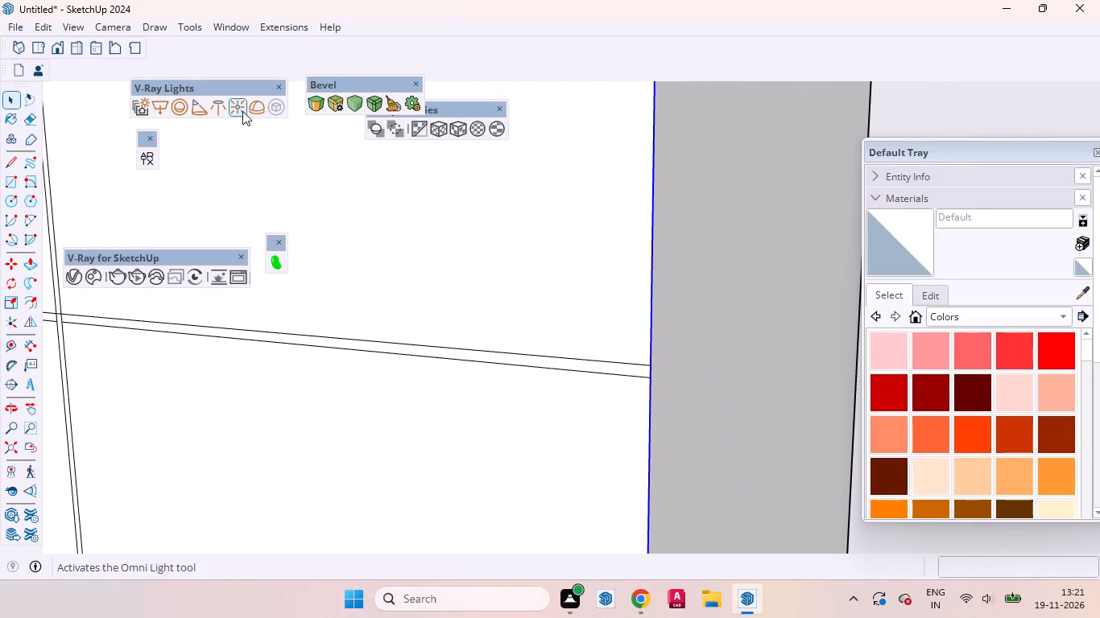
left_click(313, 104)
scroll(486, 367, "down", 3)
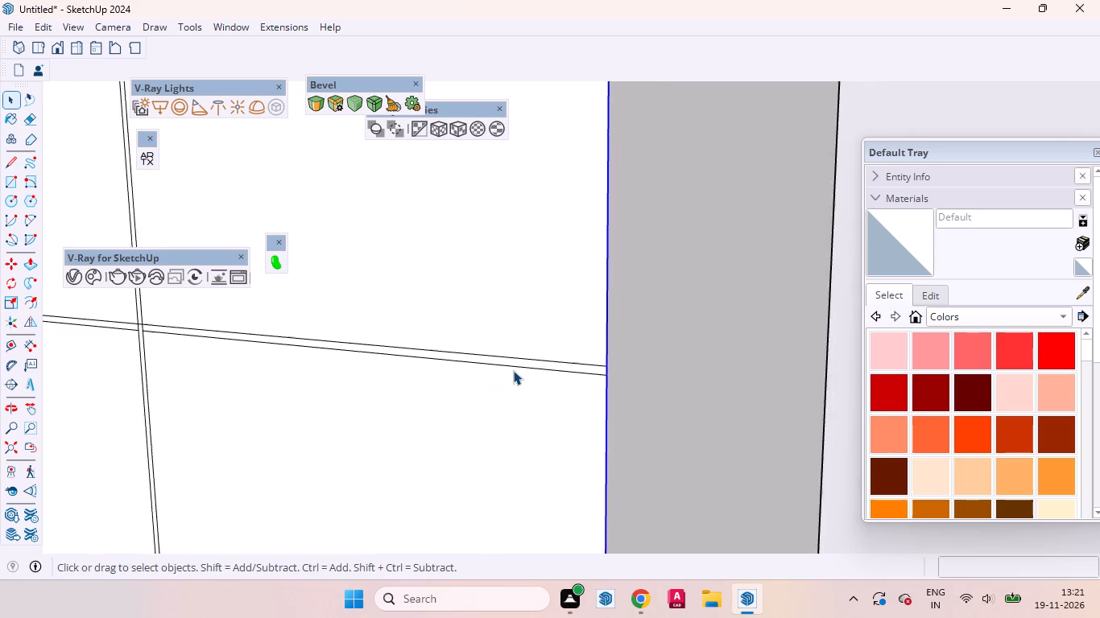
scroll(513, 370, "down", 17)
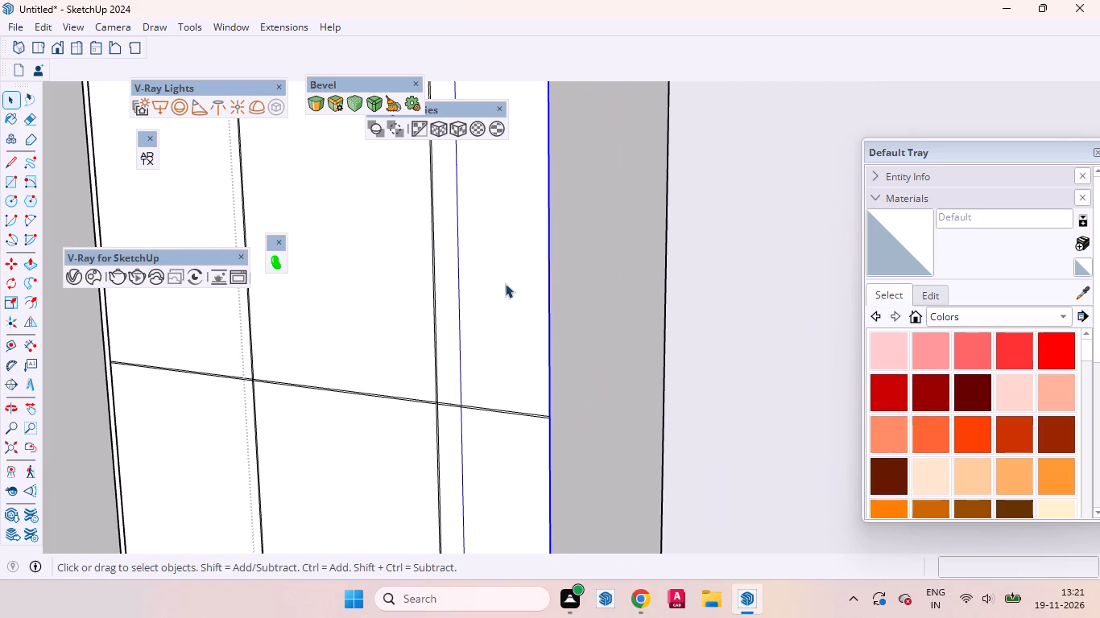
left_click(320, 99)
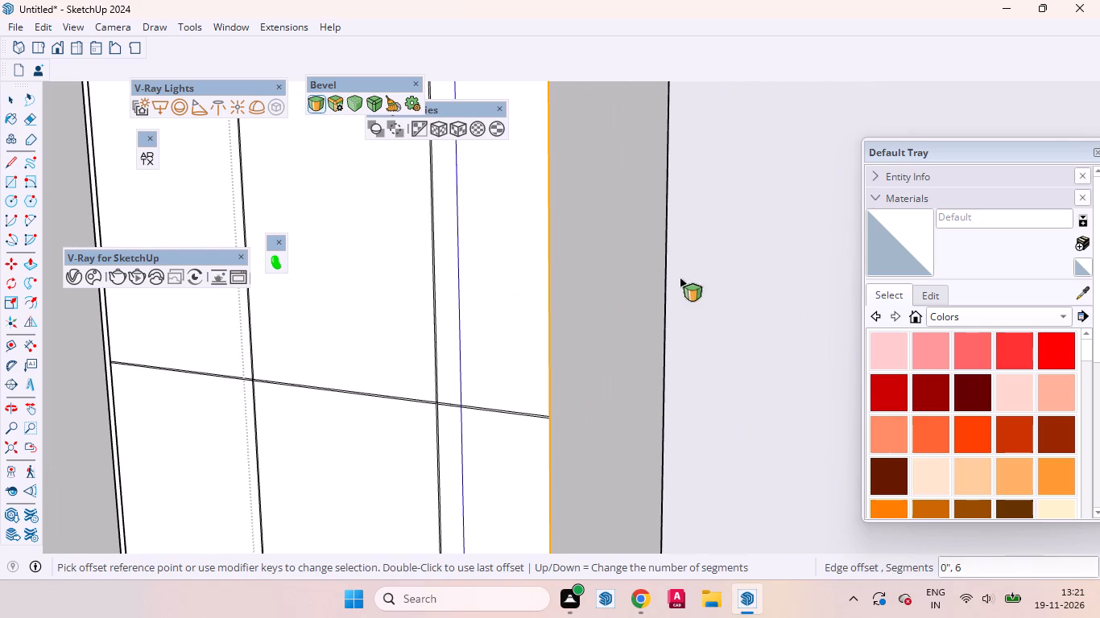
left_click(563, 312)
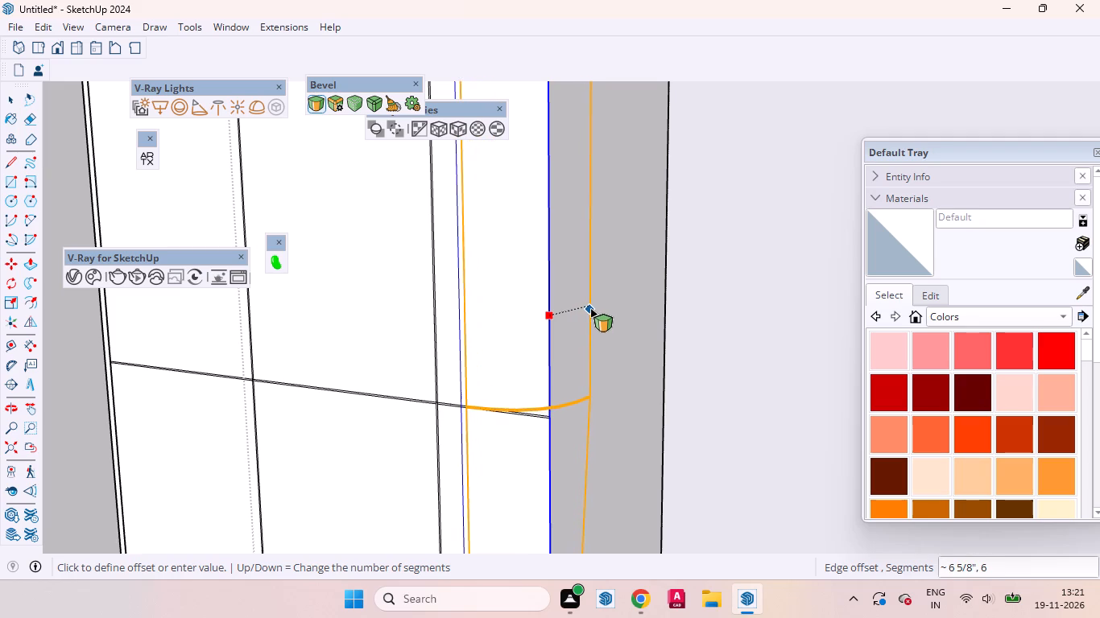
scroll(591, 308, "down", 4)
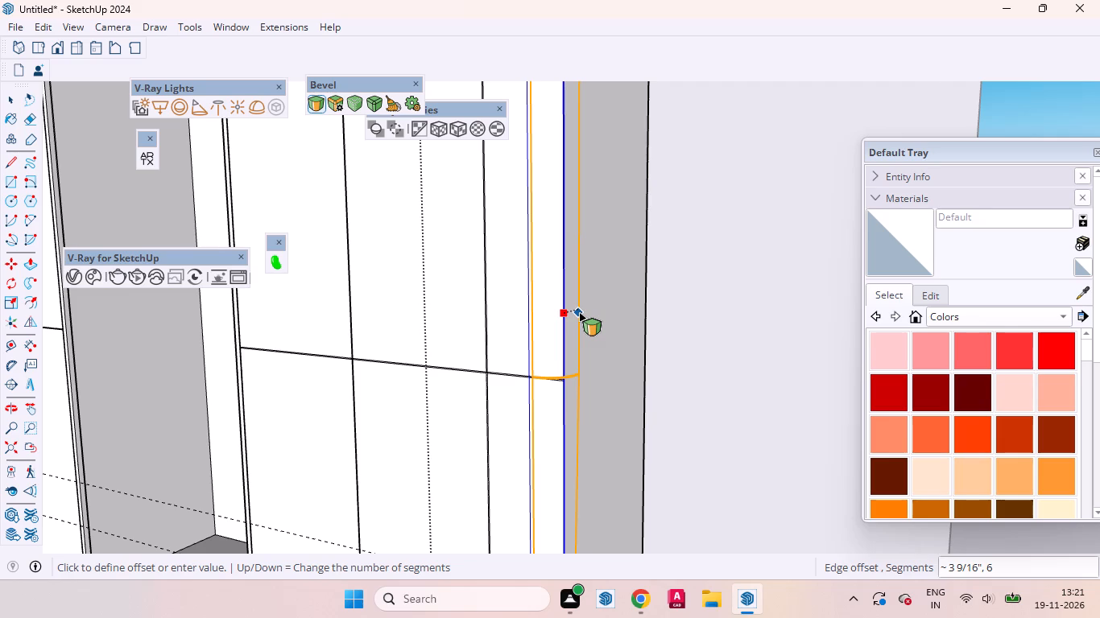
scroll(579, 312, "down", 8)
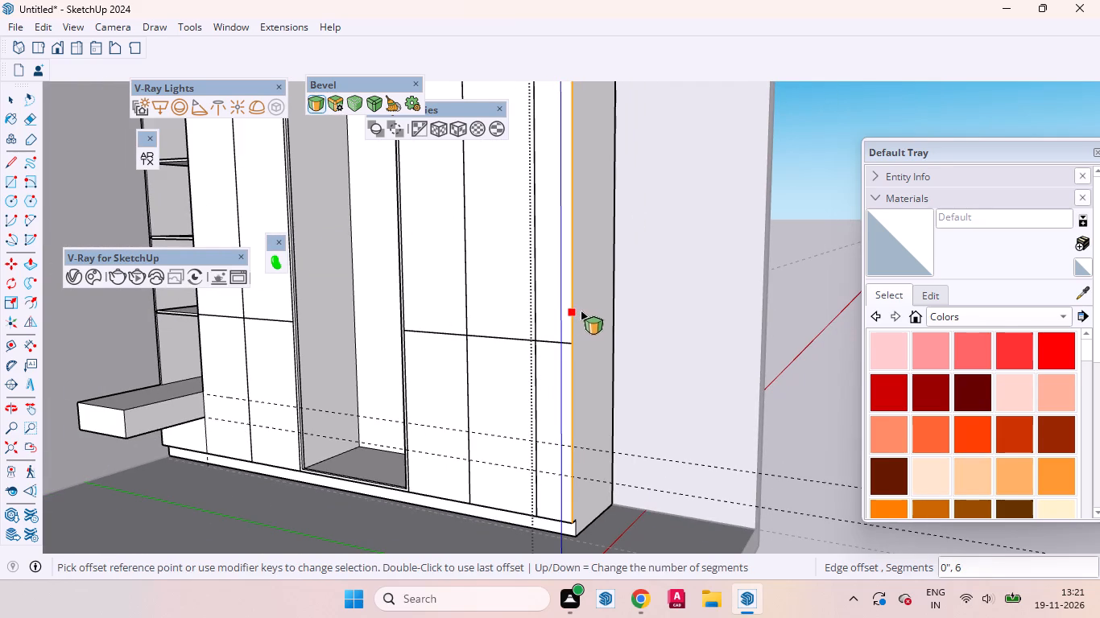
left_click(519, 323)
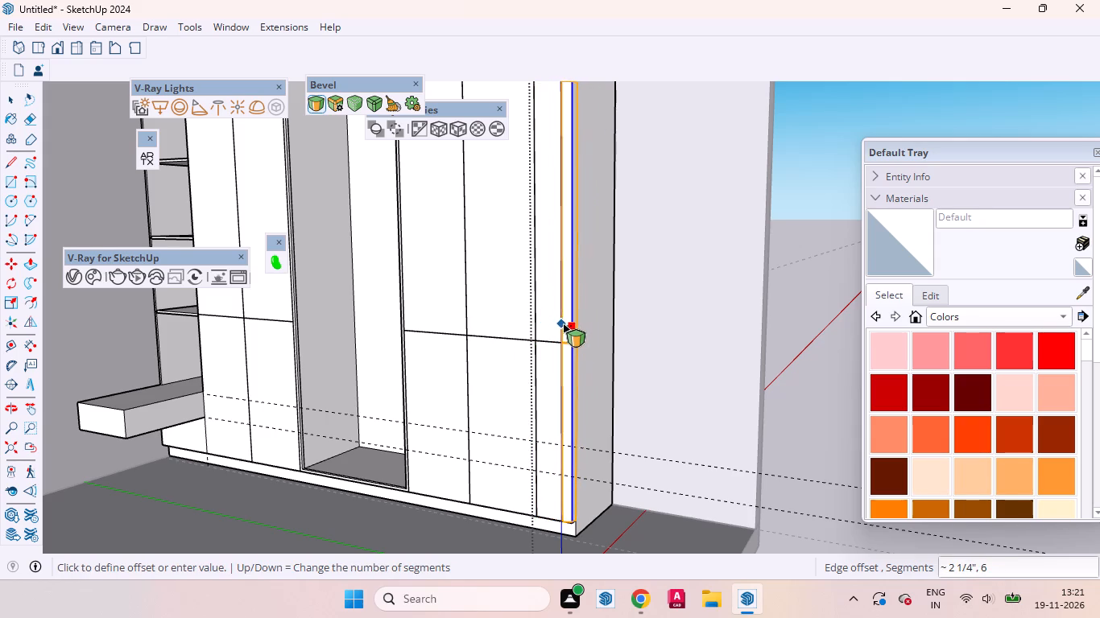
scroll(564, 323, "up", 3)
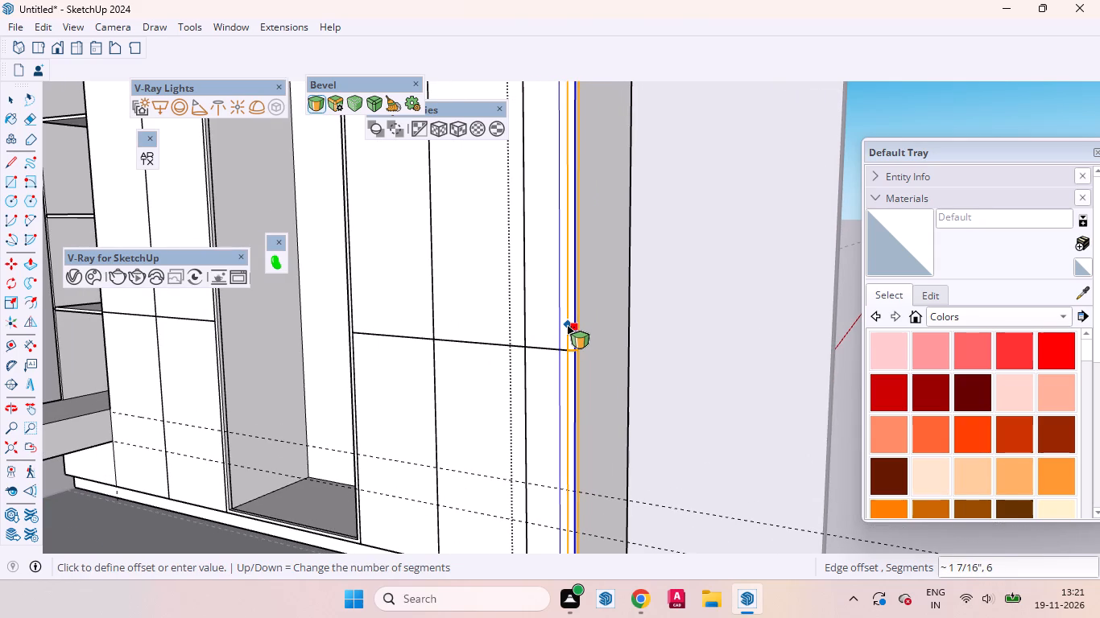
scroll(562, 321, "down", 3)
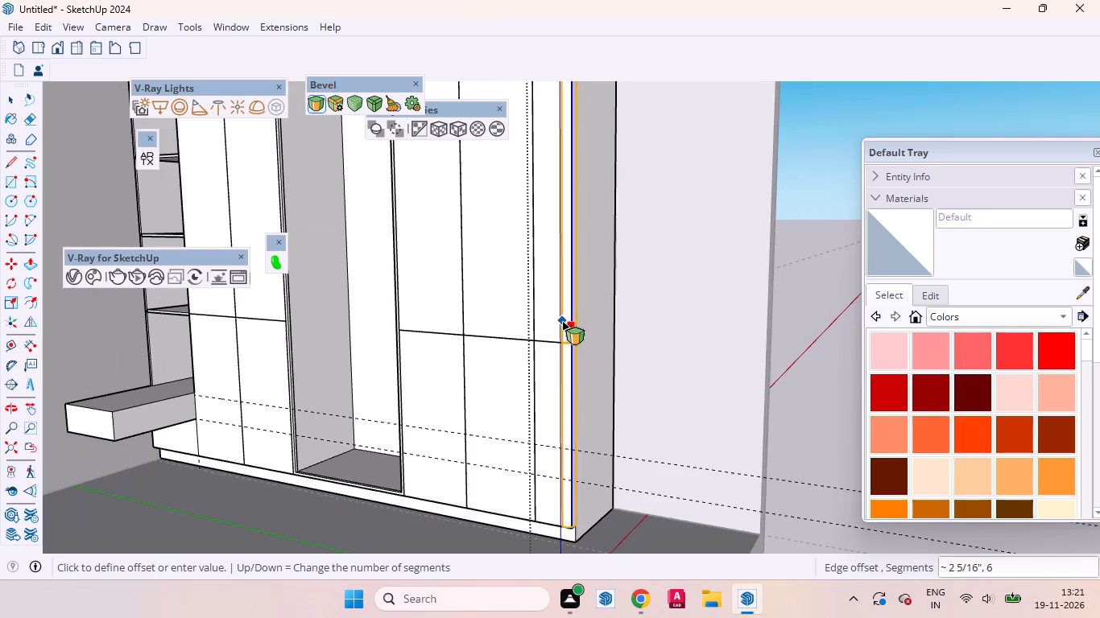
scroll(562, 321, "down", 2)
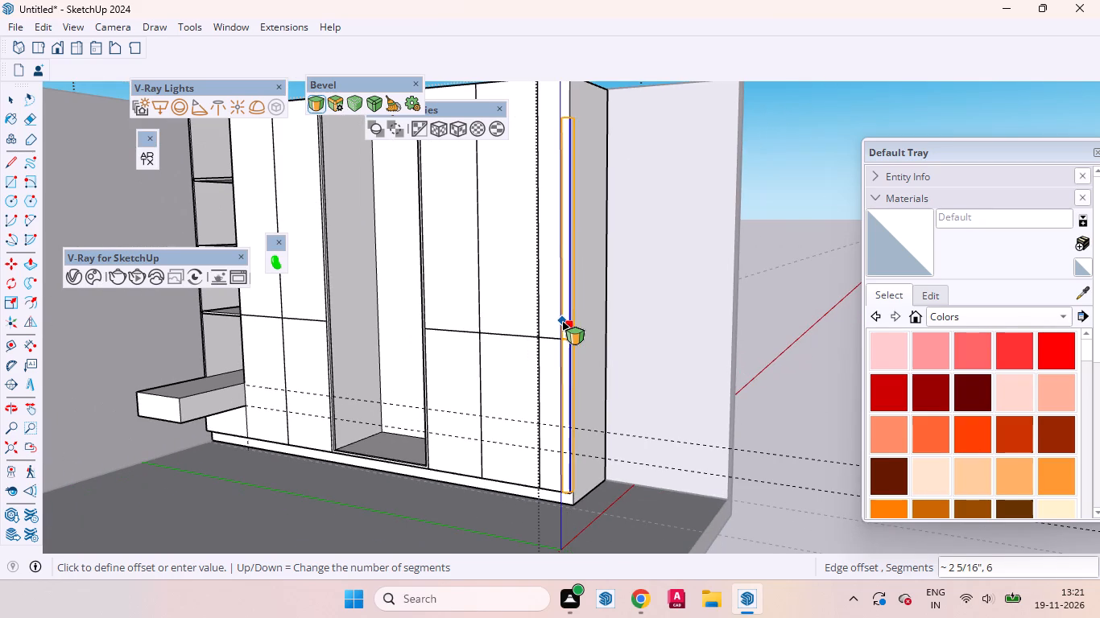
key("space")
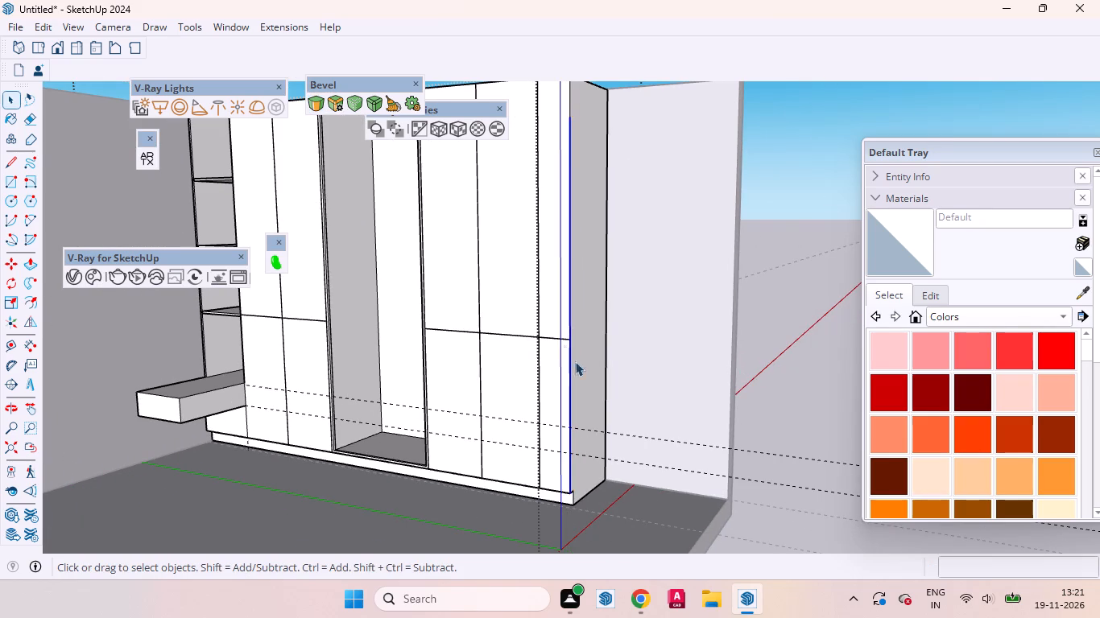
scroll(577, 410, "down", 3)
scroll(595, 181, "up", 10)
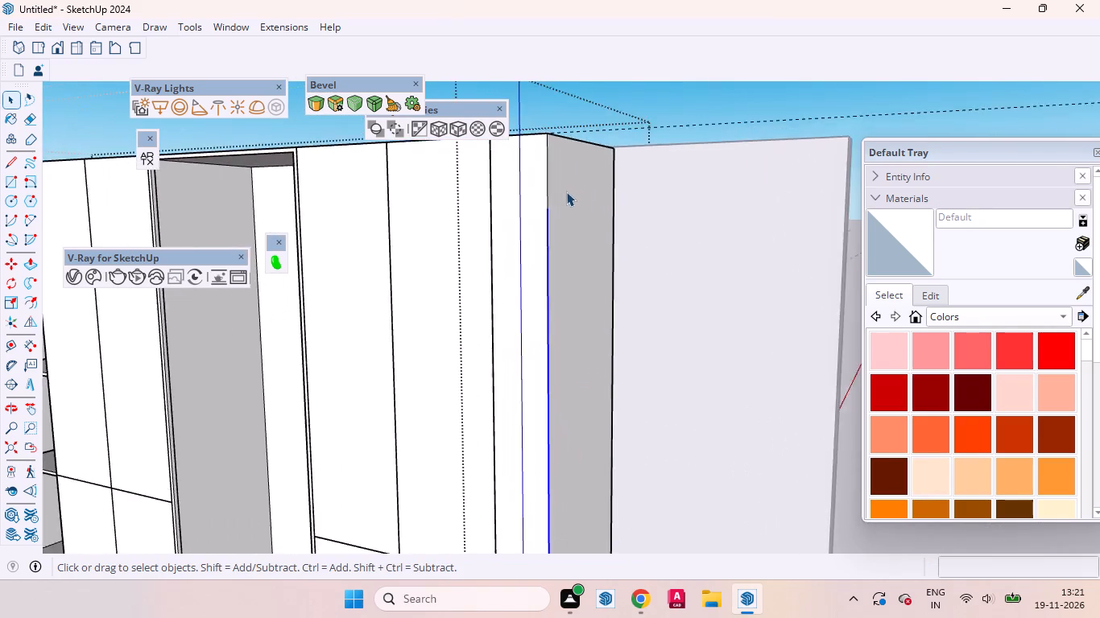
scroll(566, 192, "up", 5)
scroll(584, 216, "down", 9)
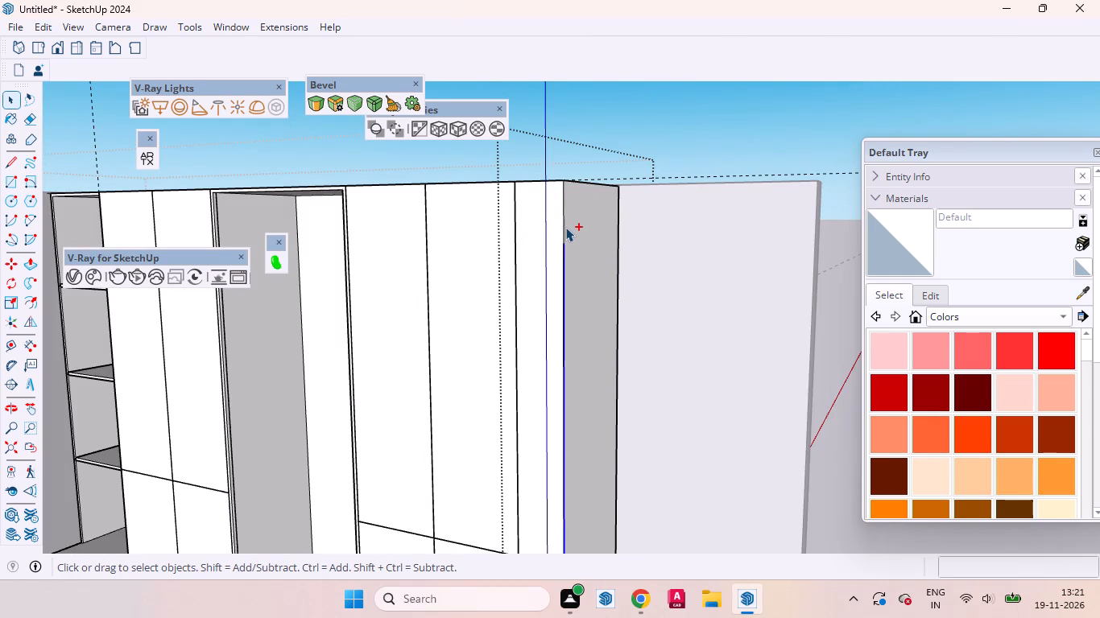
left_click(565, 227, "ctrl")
Push the front face of the plinth about 9 9/16" back beneath the wardrobe.
scroll(556, 175, "down", 12)
scroll(578, 375, "up", 3)
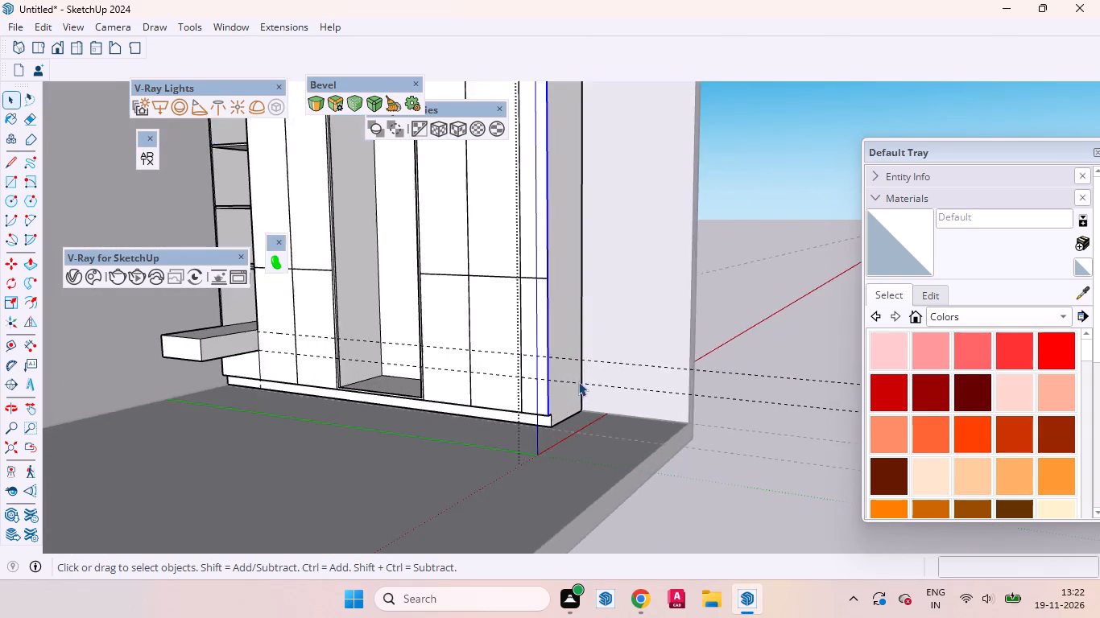
scroll(578, 381, "up", 13)
left_click(544, 420)
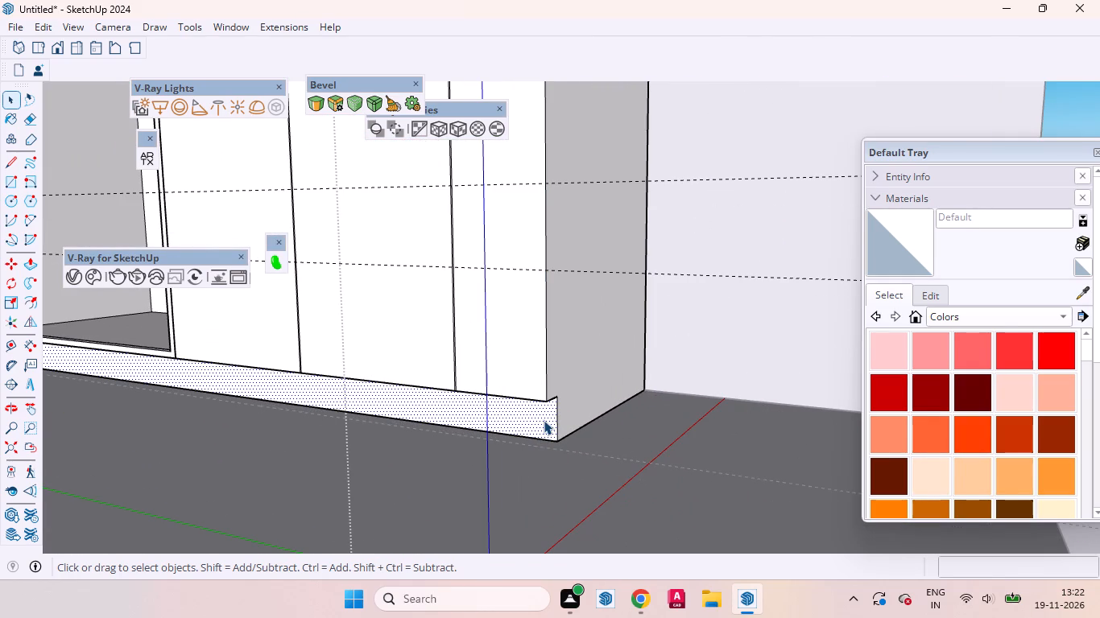
key("p")
left_click(544, 420)
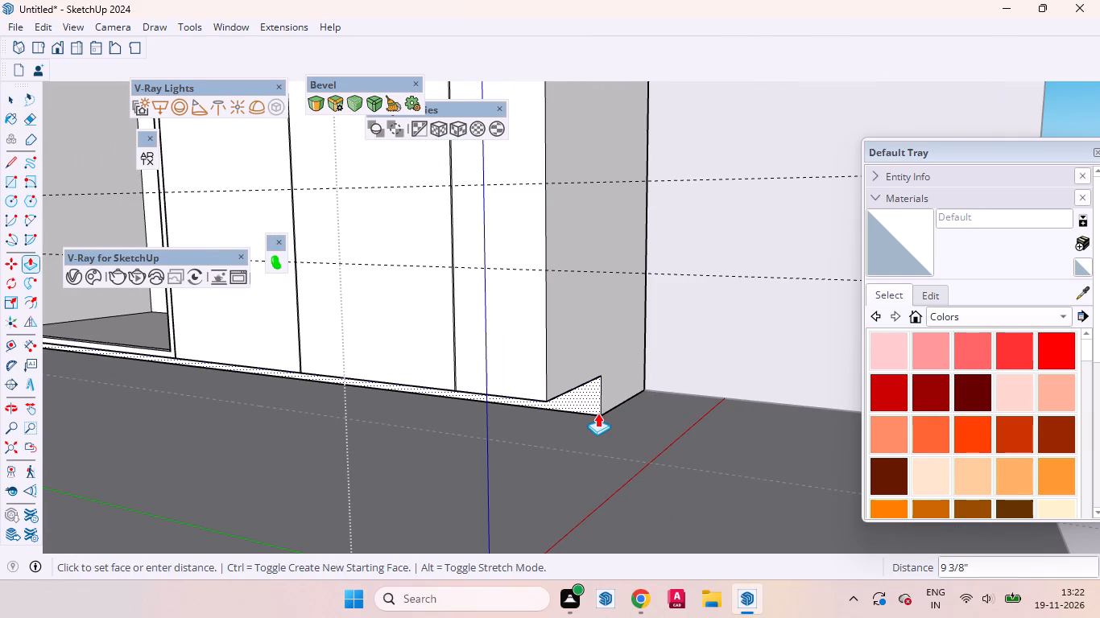
left_click(598, 413)
key("space")
scroll(502, 482, "down", 7)
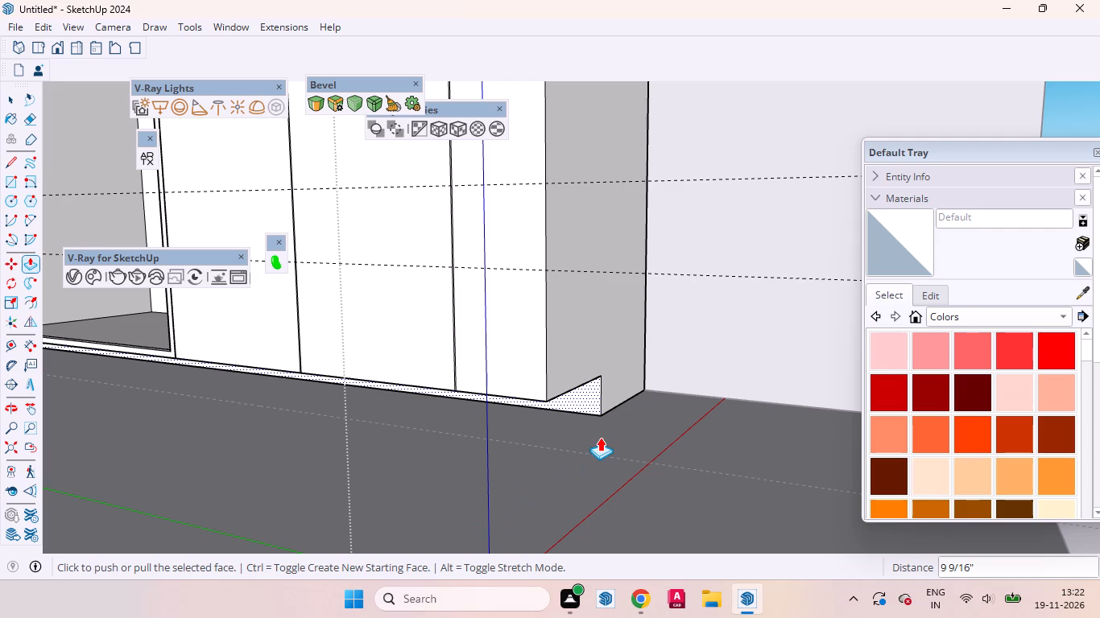
key("space")
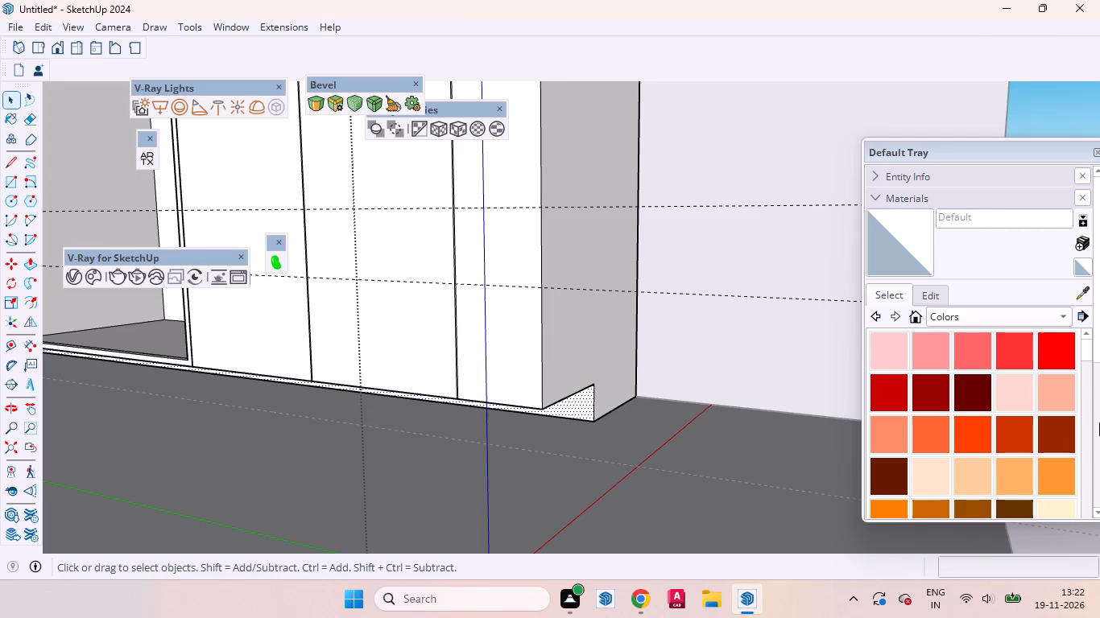
Select every segment of the wardrobe's outer vertical front corner edge, including the short piece between the horizontal groove lines and the topmost segment.
left_click(559, 344)
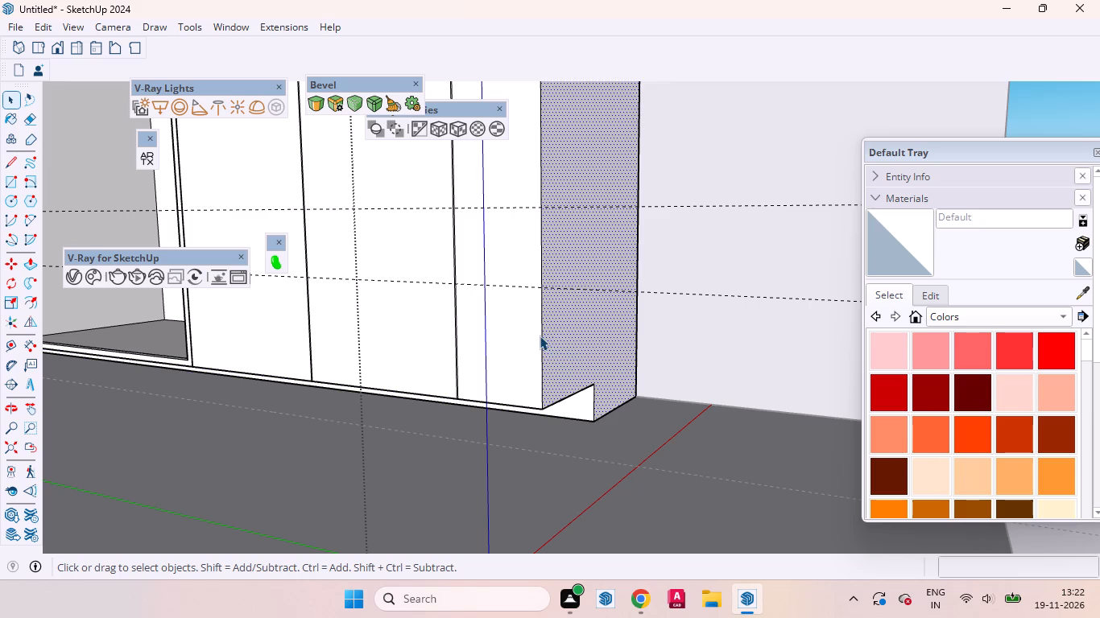
left_click(543, 331)
scroll(537, 410, "down", 10)
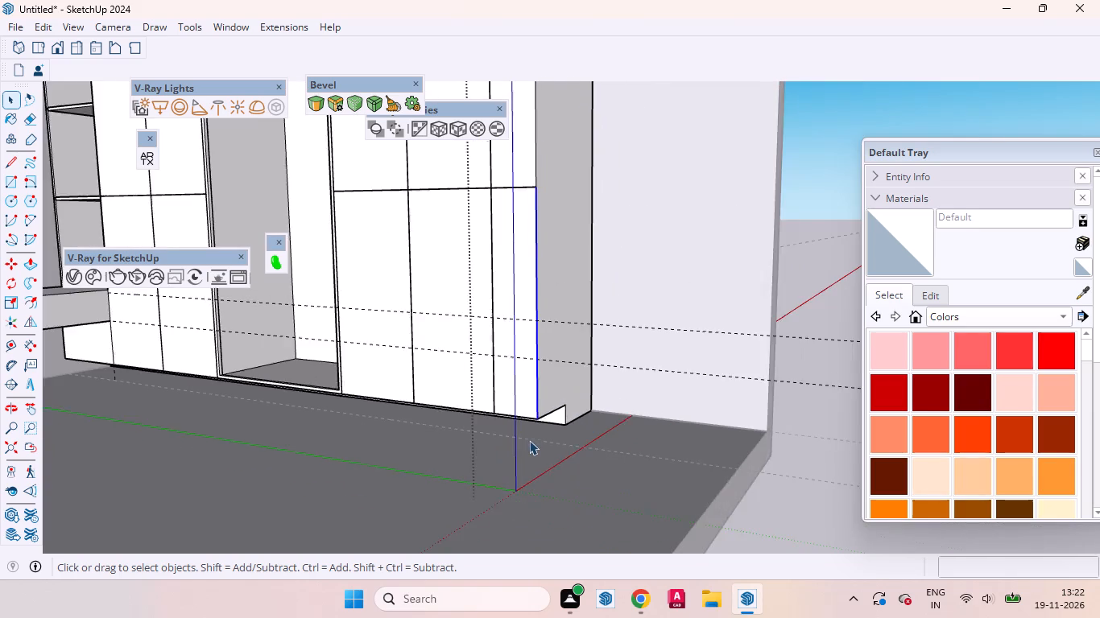
scroll(529, 440, "down", 1)
scroll(527, 245, "up", 10, "ctrl")
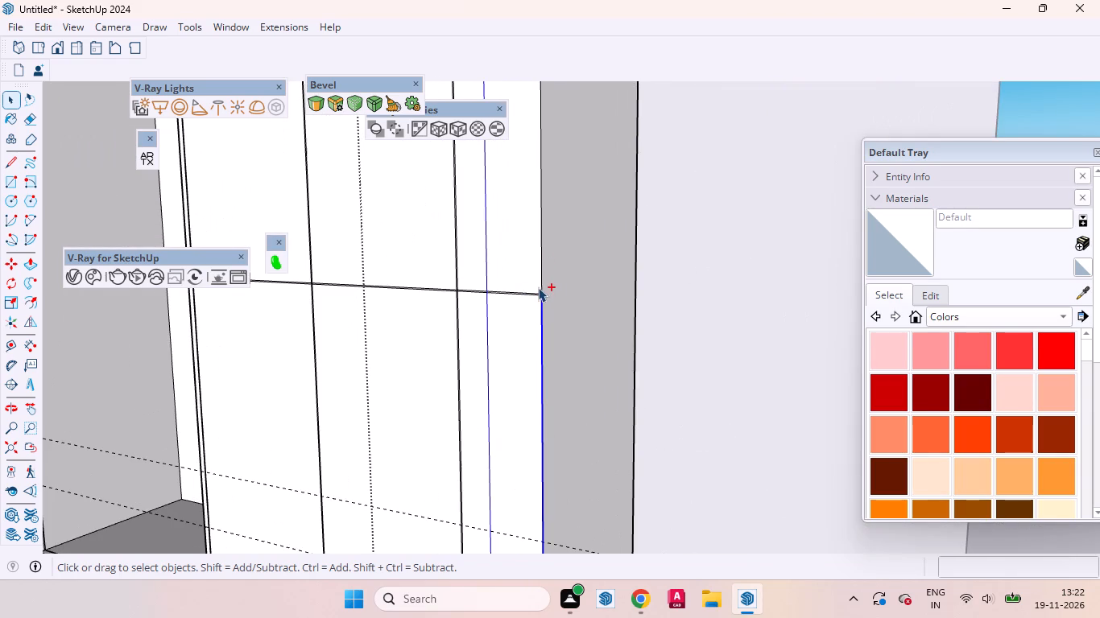
scroll(536, 292, "up", 16, "ctrl")
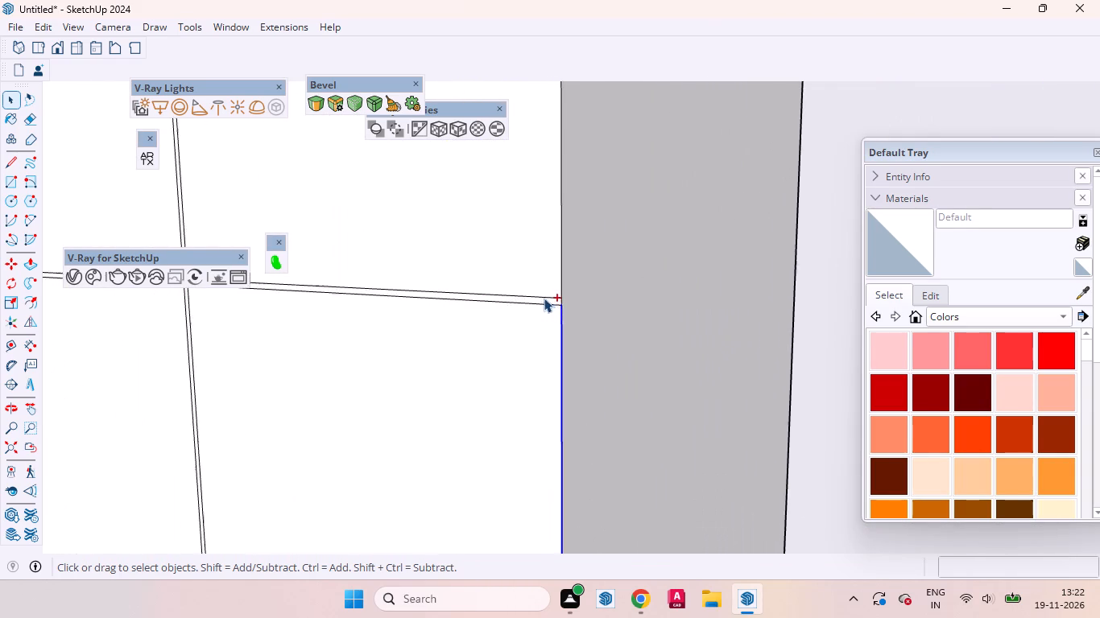
scroll(544, 298, "up", 10, "ctrl")
left_click(570, 298, "ctrl")
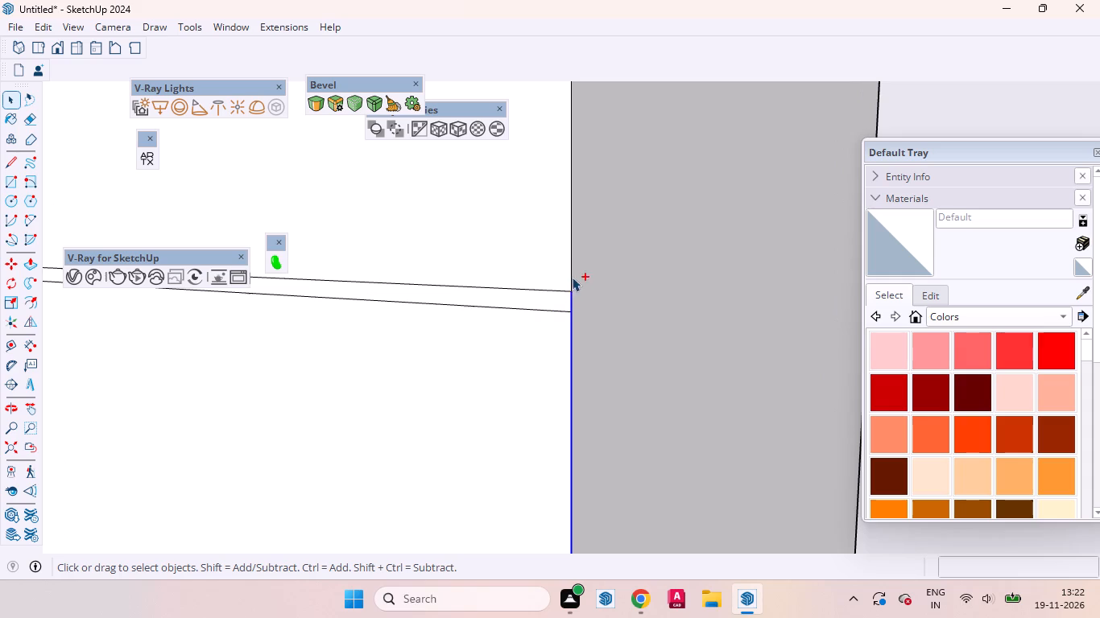
left_click(570, 262, "ctrl")
scroll(577, 409, "down", 16, "ctrl")
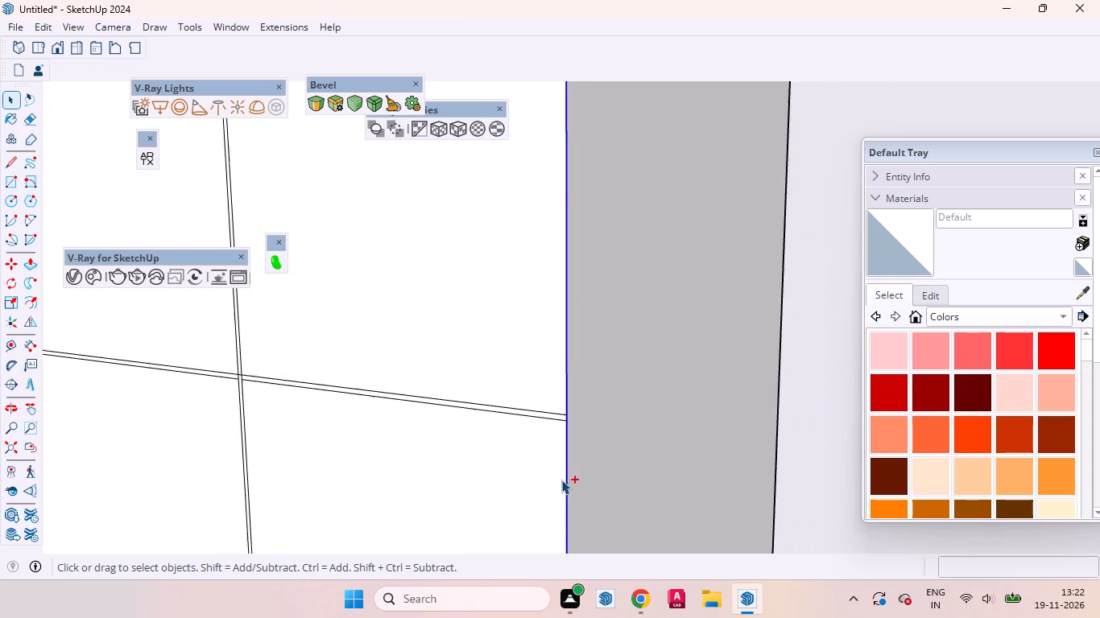
scroll(561, 480, "down", 20, "ctrl")
scroll(561, 480, "down", 5, "ctrl")
scroll(564, 220, "up", 2, "ctrl")
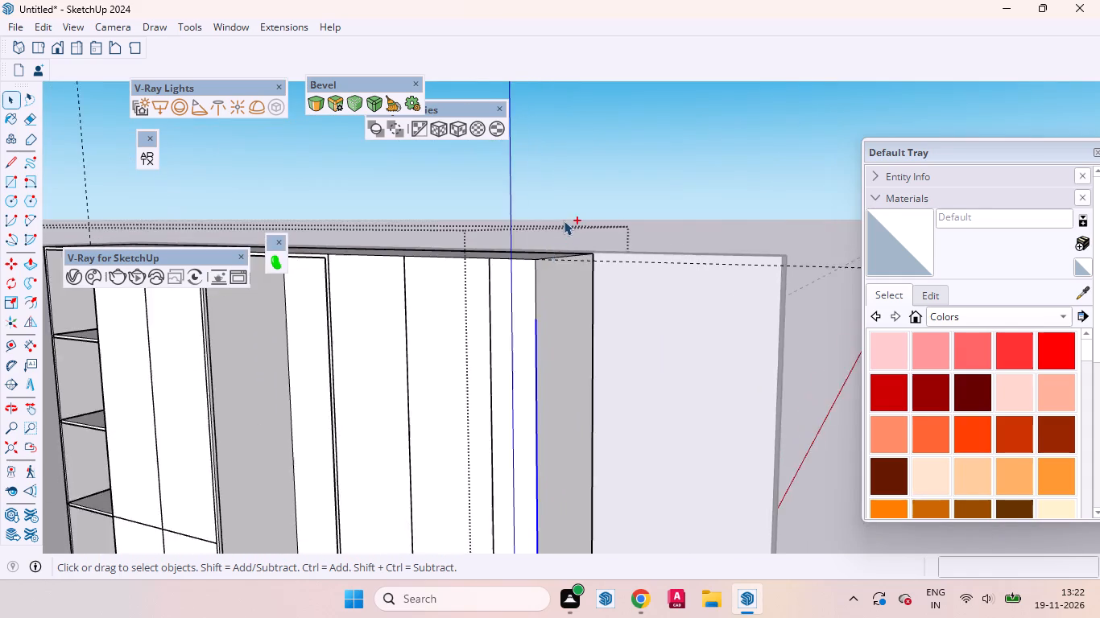
scroll(564, 220, "up", 8, "ctrl")
left_click(536, 279, "ctrl")
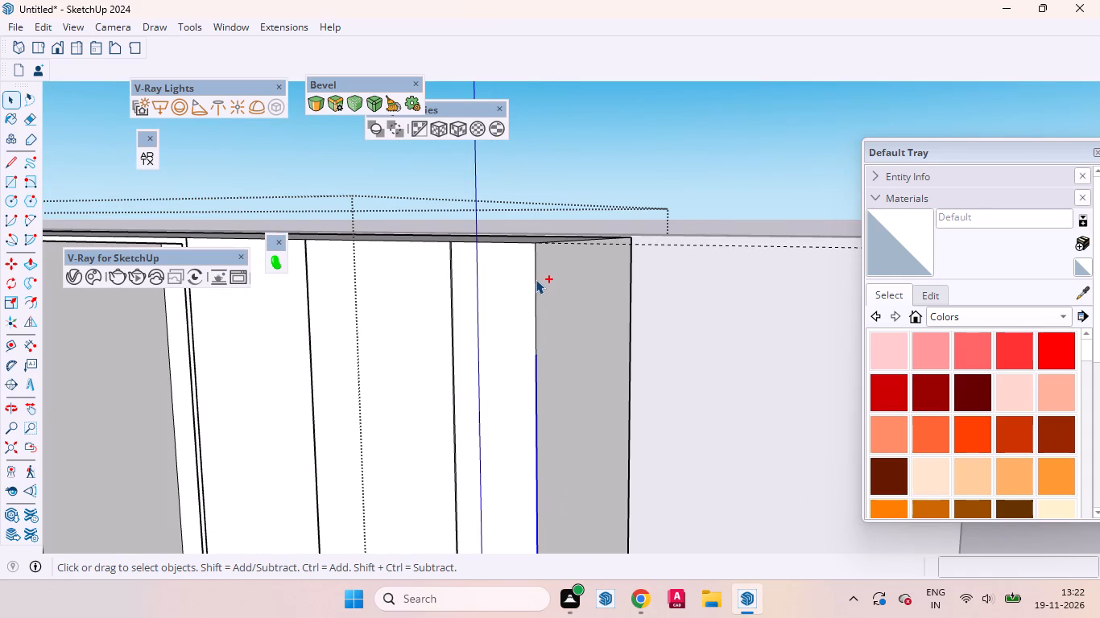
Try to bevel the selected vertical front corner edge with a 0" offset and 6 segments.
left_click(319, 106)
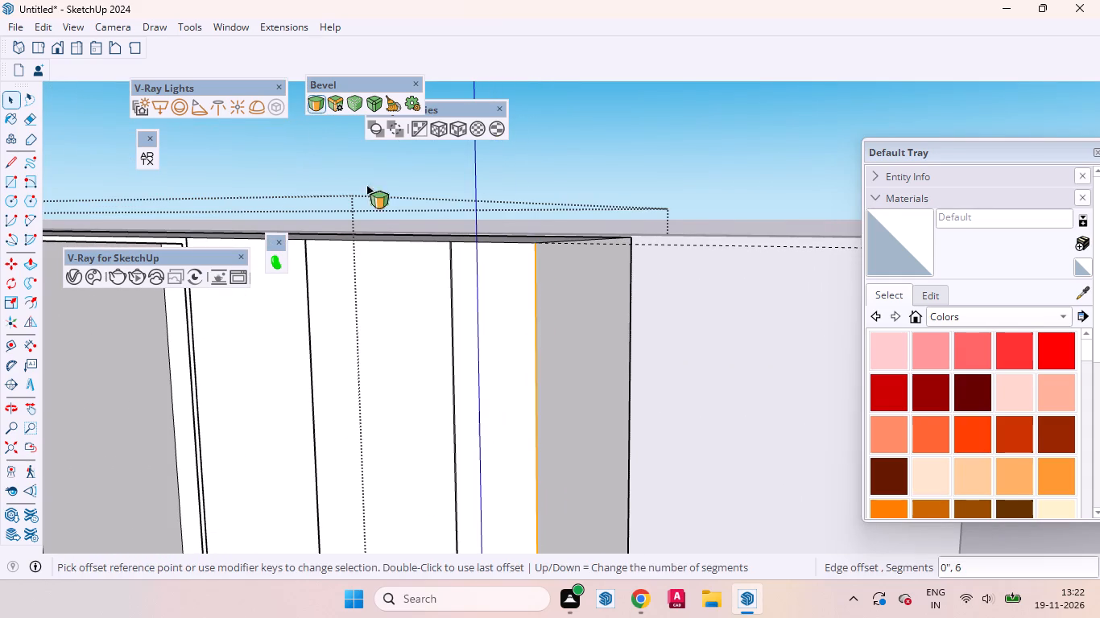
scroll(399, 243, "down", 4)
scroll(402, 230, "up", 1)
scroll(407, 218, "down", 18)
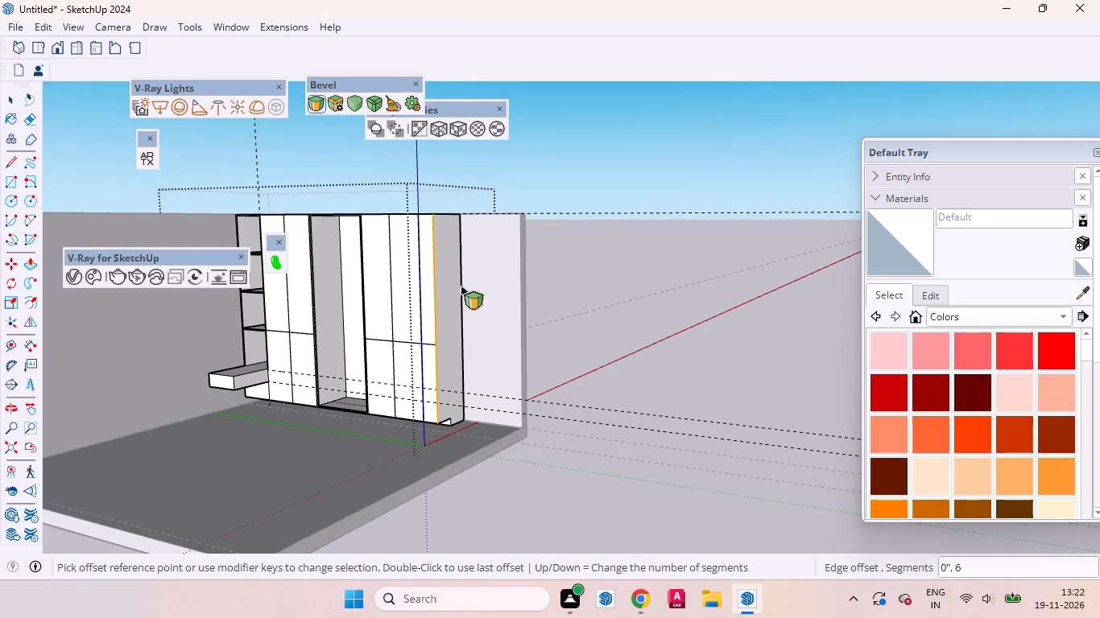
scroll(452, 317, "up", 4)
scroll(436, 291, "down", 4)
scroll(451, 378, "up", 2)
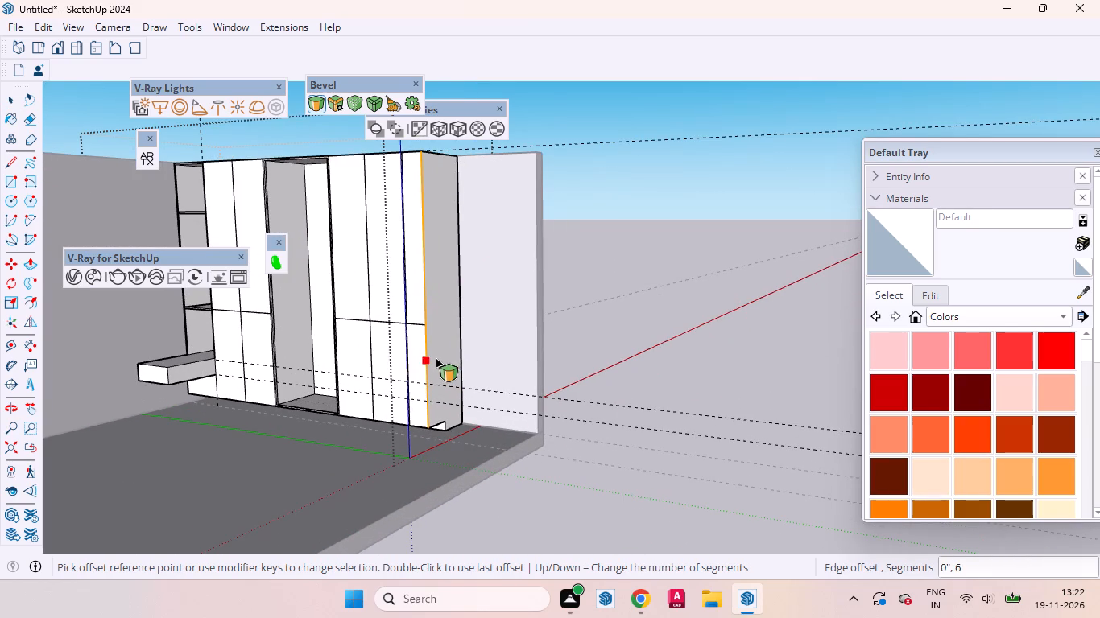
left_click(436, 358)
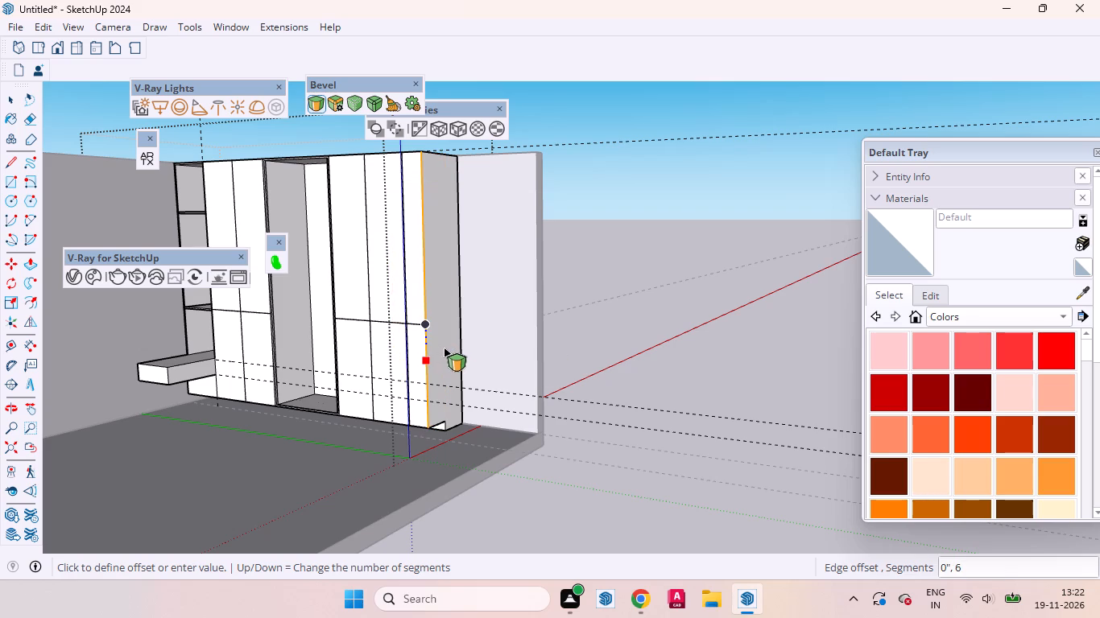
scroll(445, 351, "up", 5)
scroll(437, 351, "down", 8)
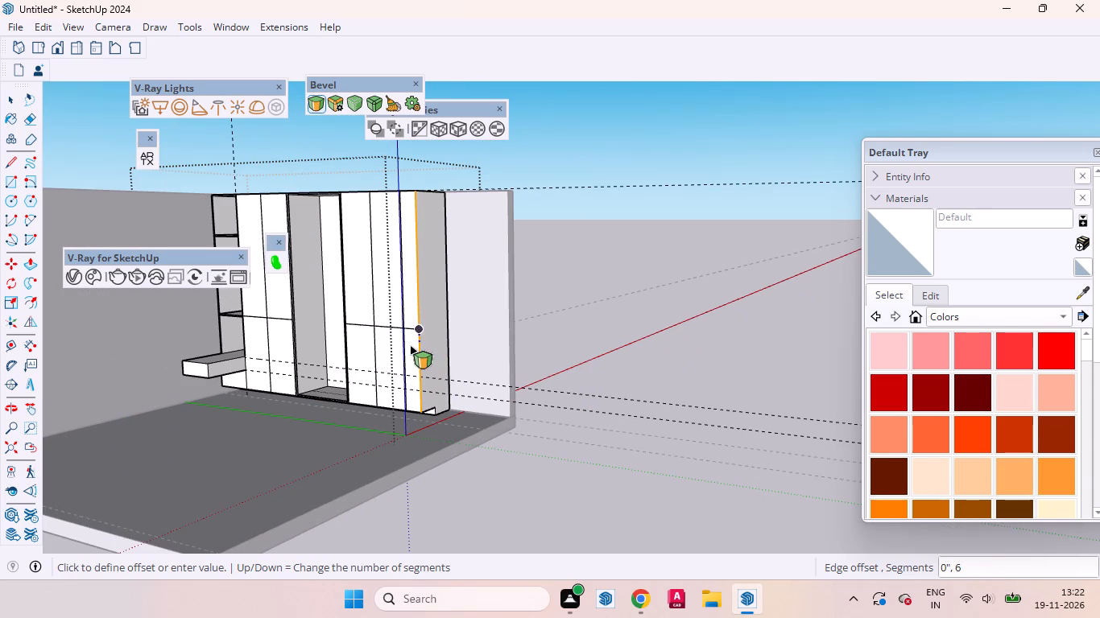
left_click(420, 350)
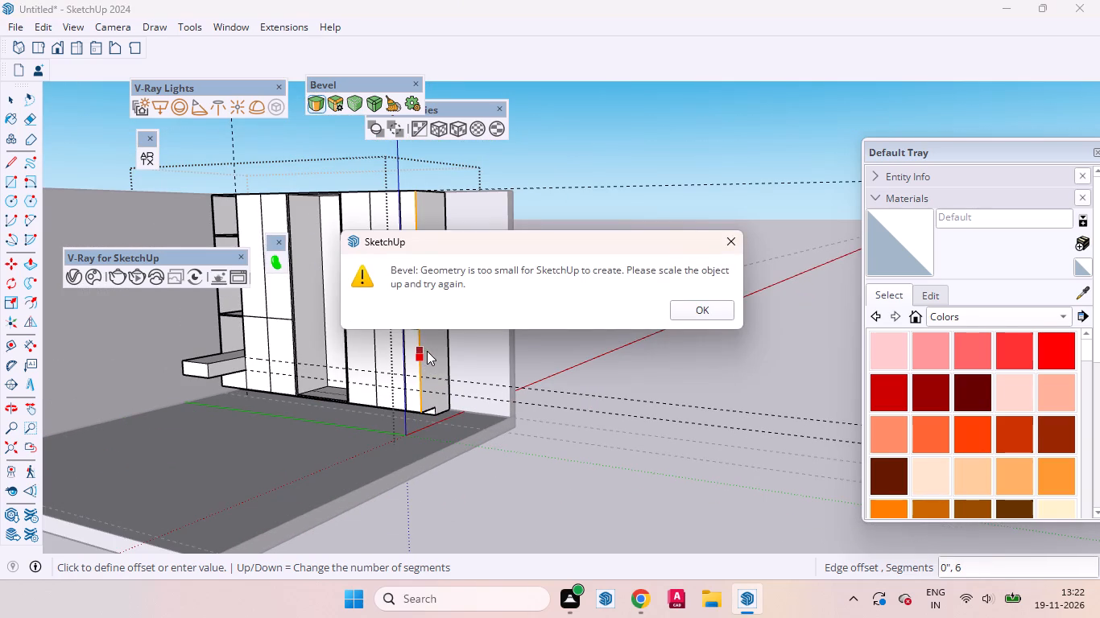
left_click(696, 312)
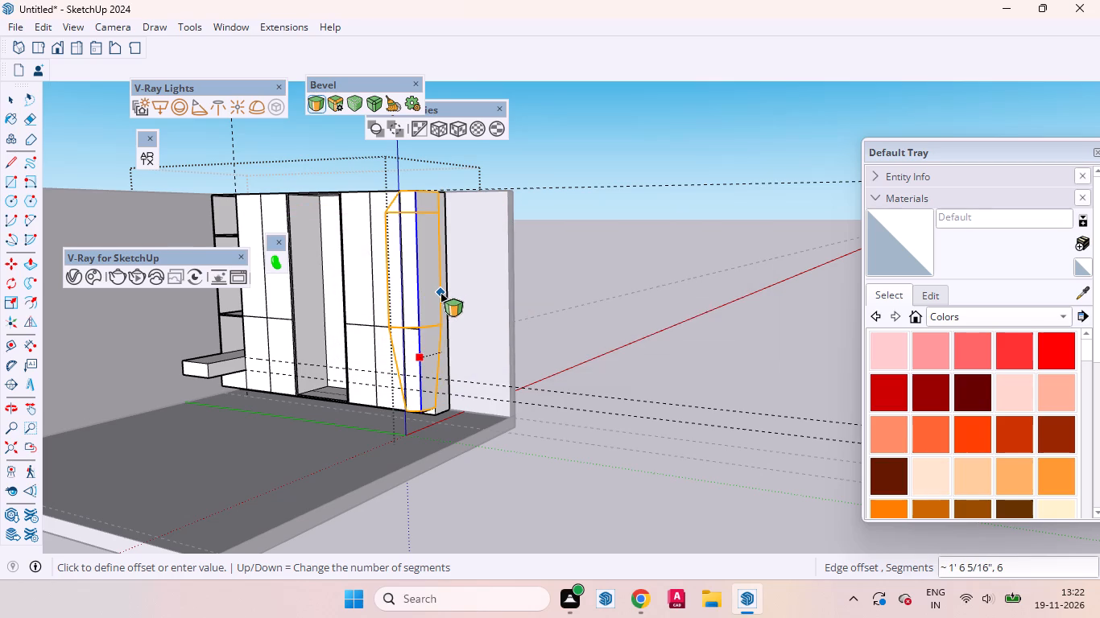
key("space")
Bevel the wardrobe's outer vertical front corner edge over its full height with an offset of about 6 3/8" and 6 segments.
scroll(430, 192, "up", 8)
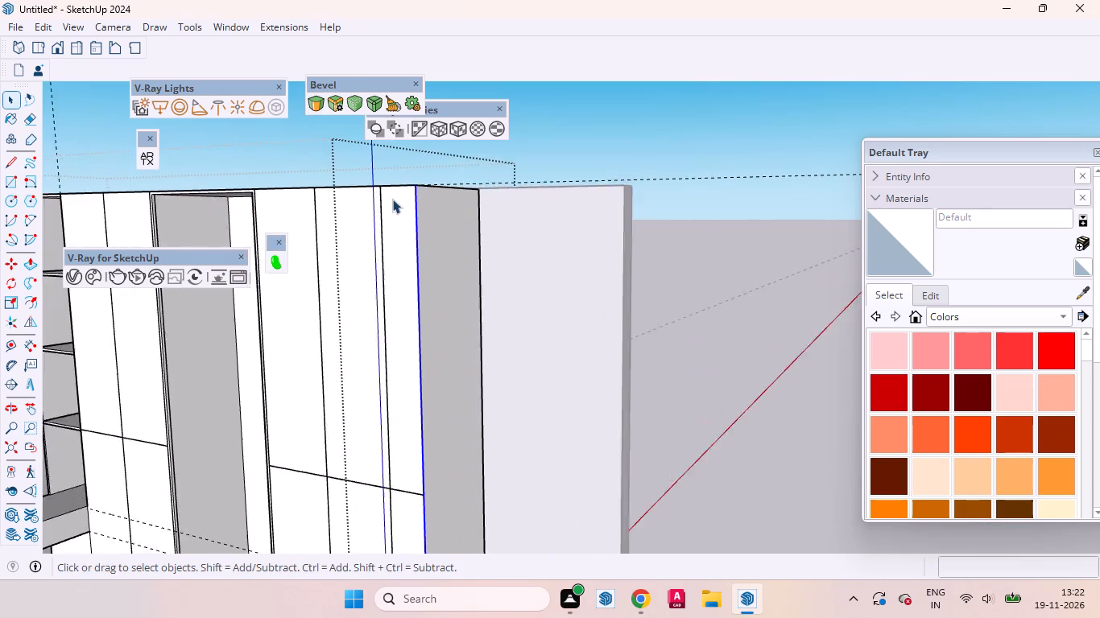
scroll(392, 199, "up", 4)
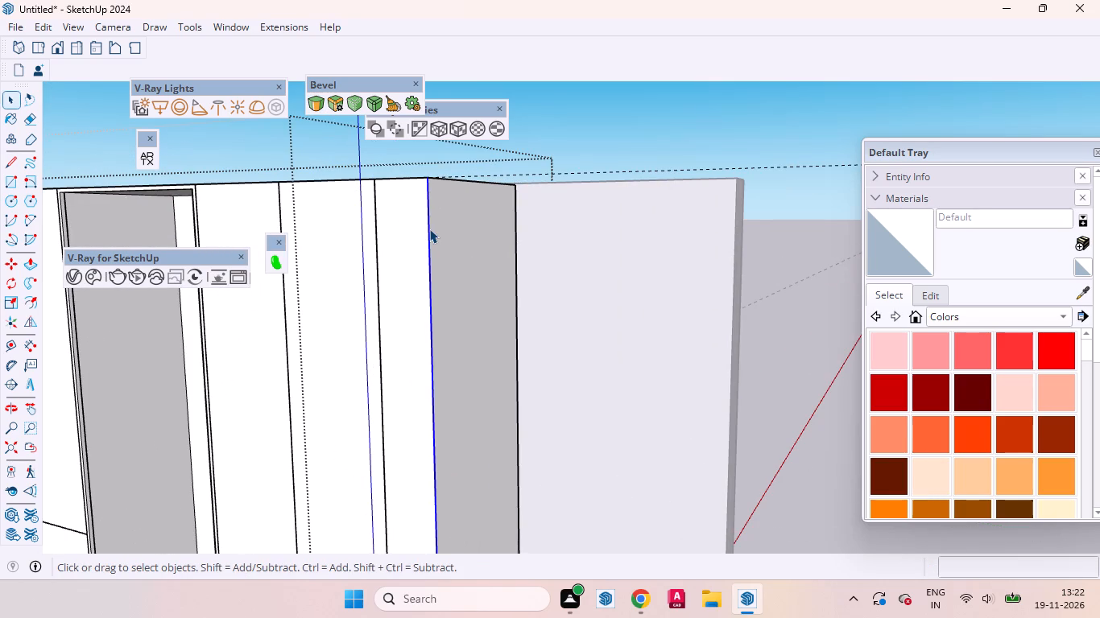
right_click(429, 229)
left_click(484, 414)
scroll(457, 199, "down", 17)
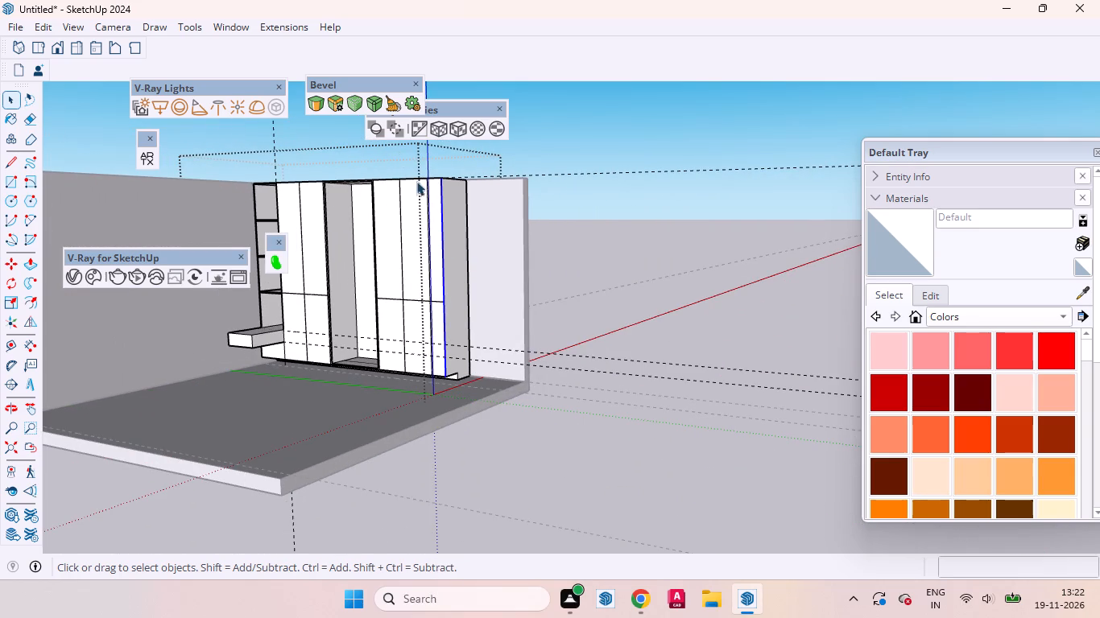
left_click(316, 102)
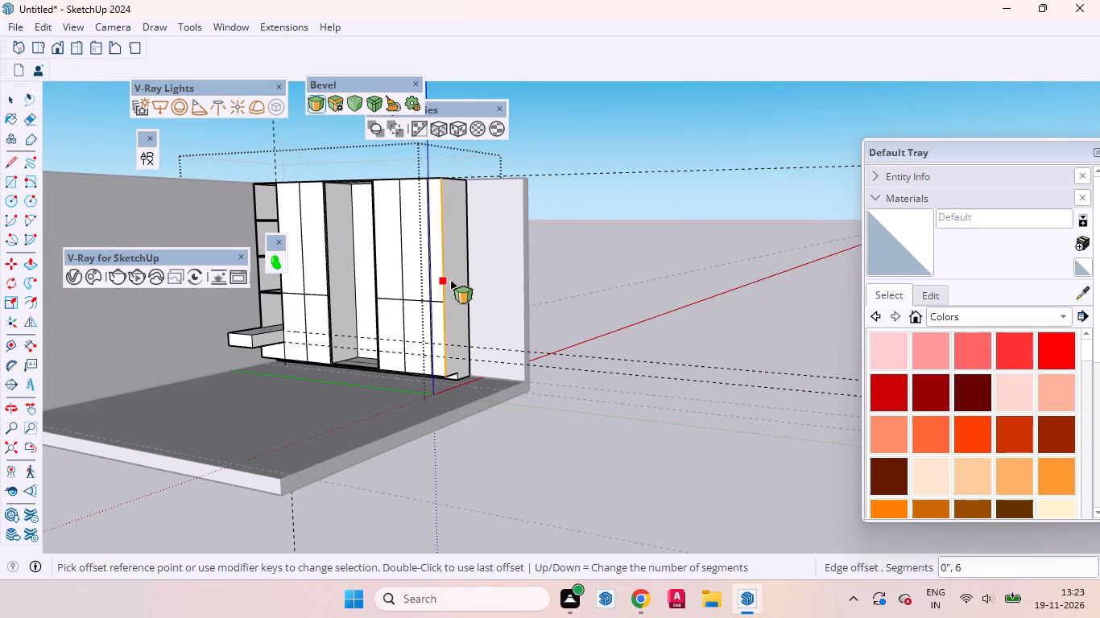
left_click(450, 280)
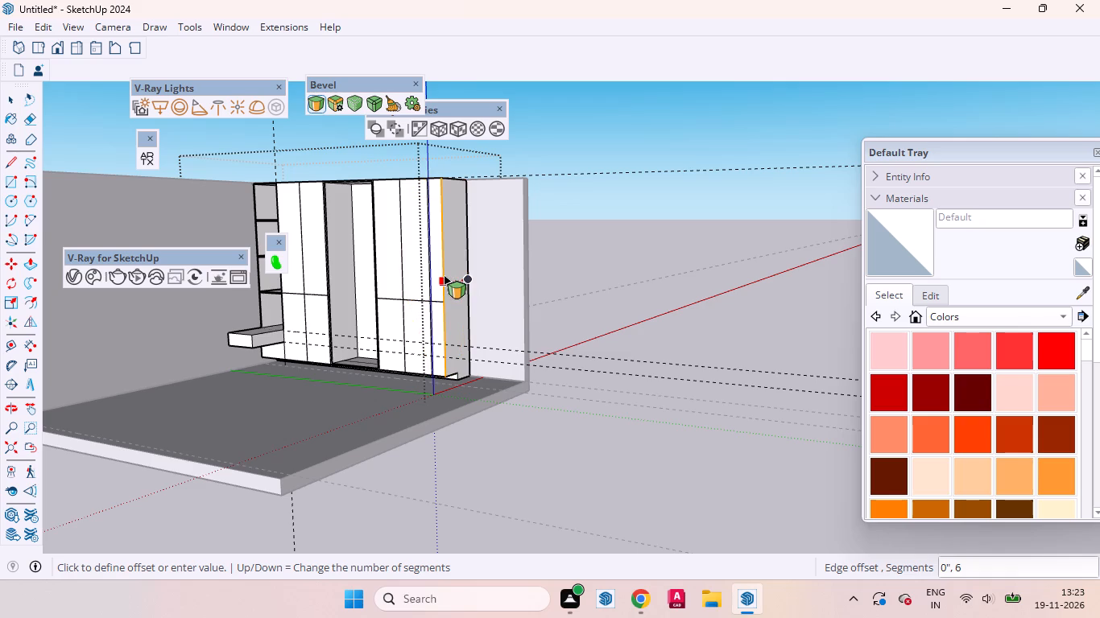
scroll(444, 275, "up", 6)
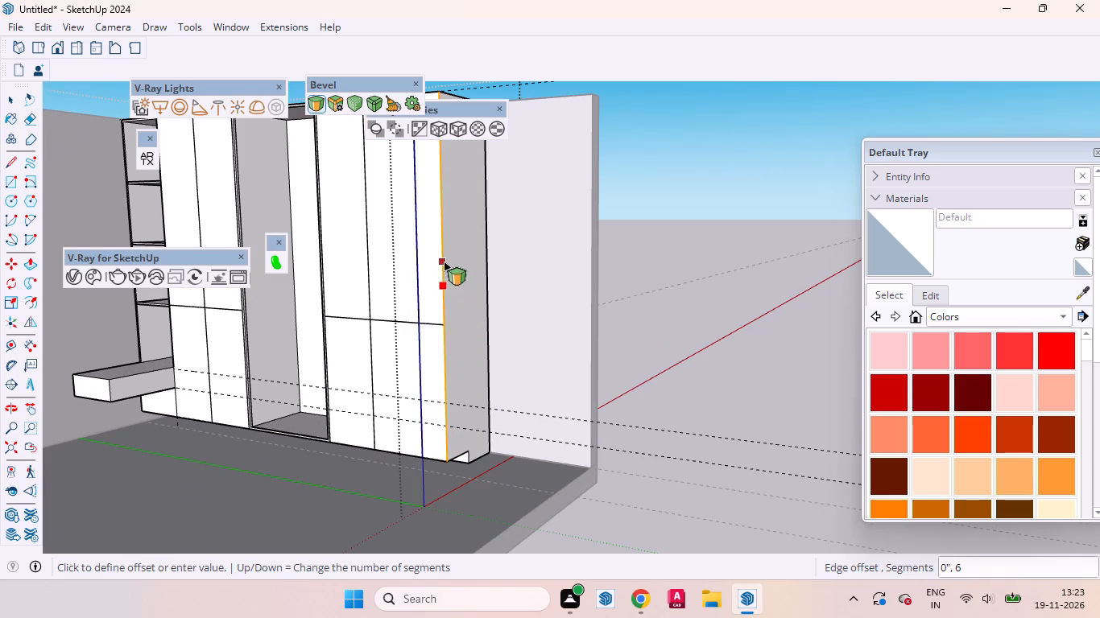
left_click(444, 262)
left_click(690, 313)
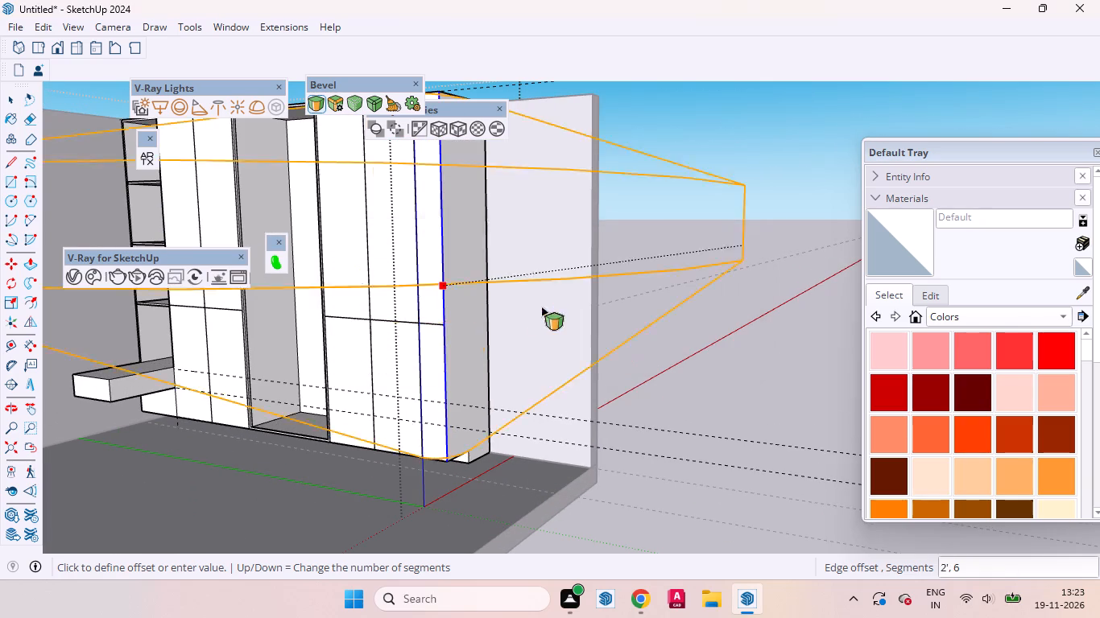
scroll(457, 297, "down", 1)
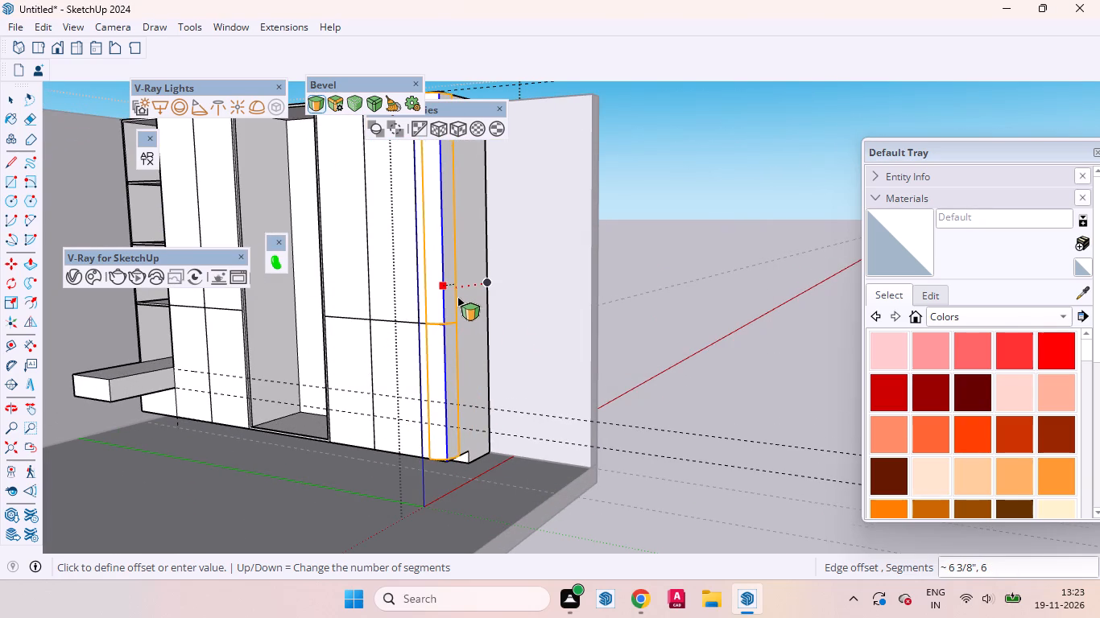
scroll(457, 297, "down", 2)
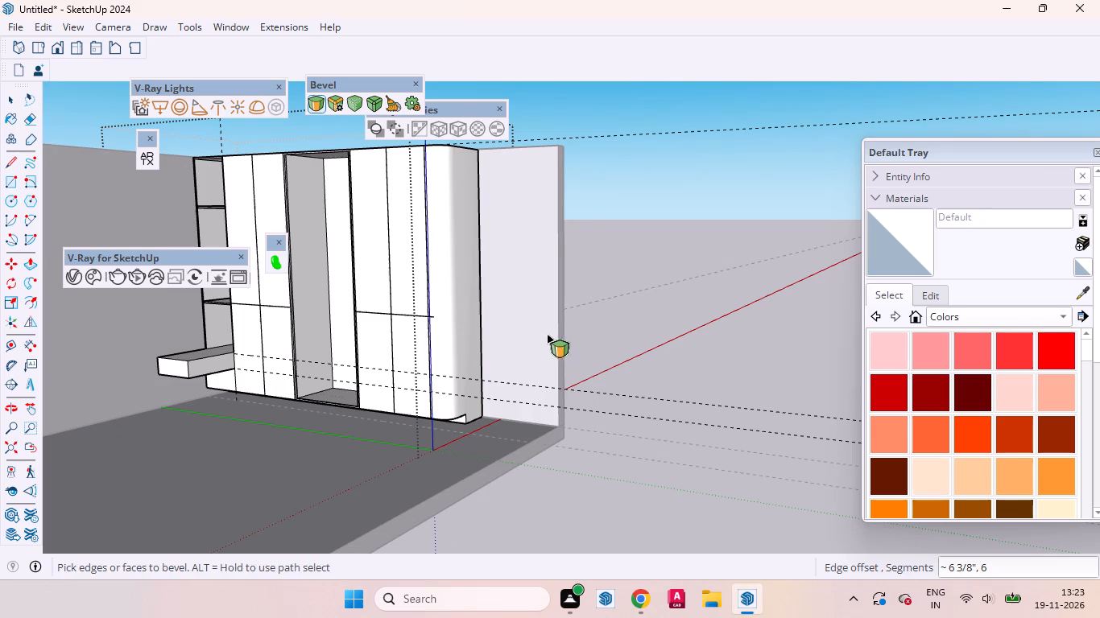
key("space")
Examine the rounded outer corner of the wardrobe at the top, at the groove ends and at the plinth.
scroll(440, 321, "up", 7)
middle_click_drag(443, 321, 453, 521)
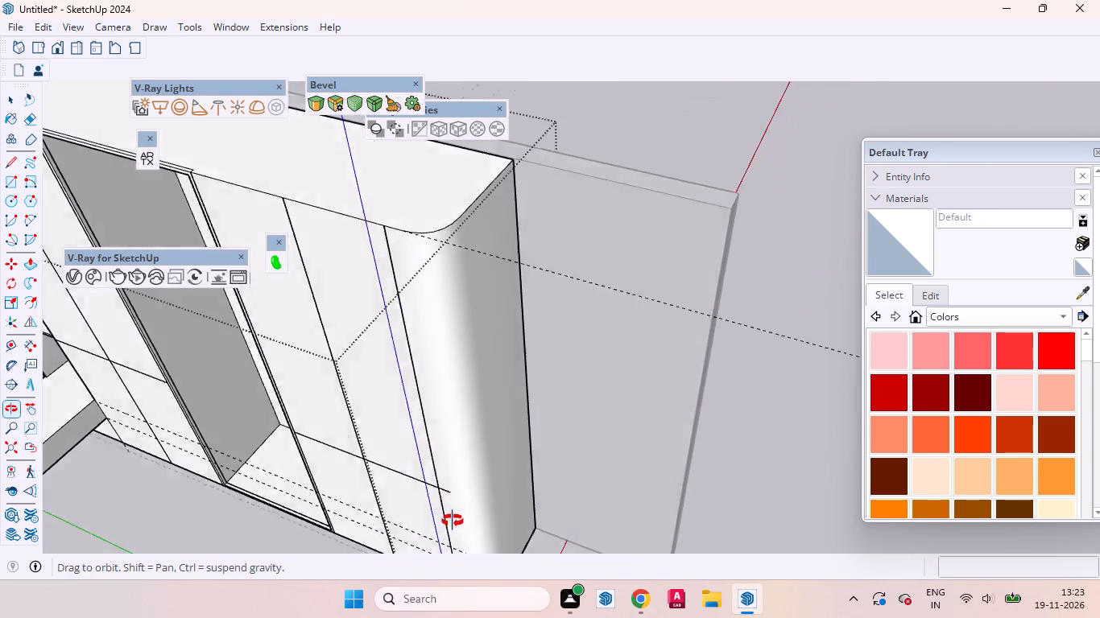
middle_click_drag(453, 521, 453, 525)
scroll(466, 295, "down", 14)
scroll(453, 360, "up", 7)
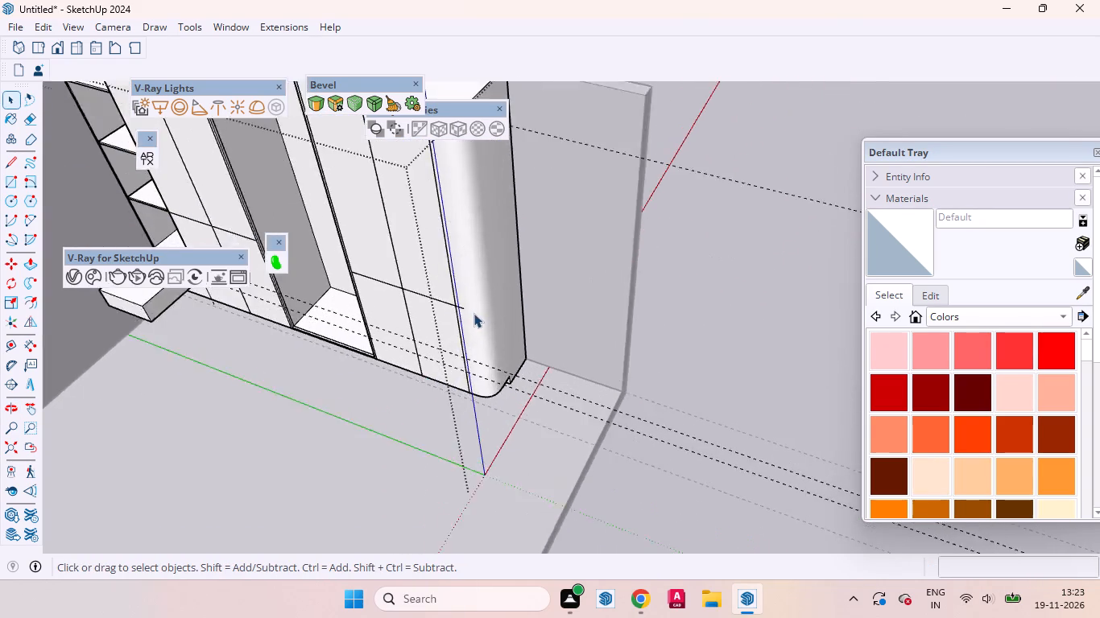
scroll(473, 313, "up", 4)
left_click(484, 295)
middle_click_drag(485, 319, 414, 434)
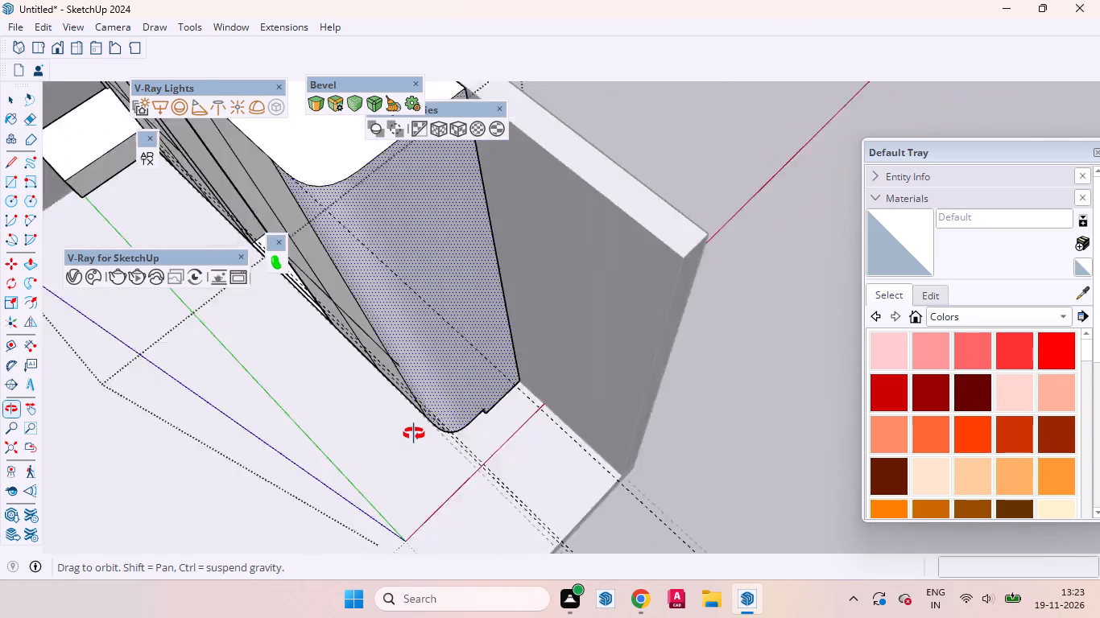
middle_click_drag(414, 434, 353, 270)
scroll(469, 303, "down", 3)
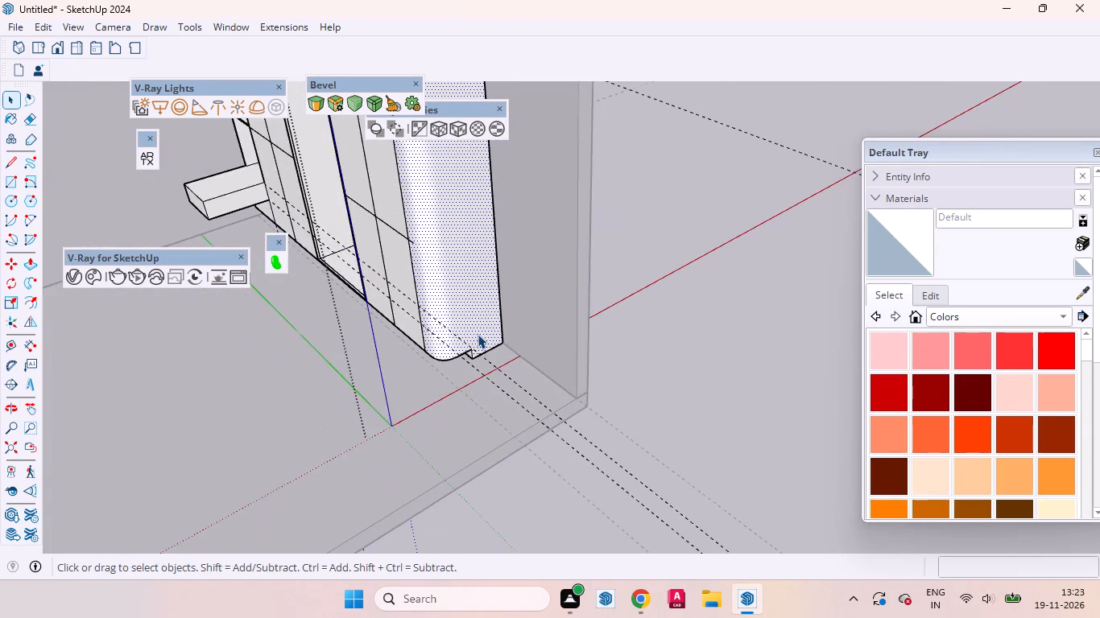
middle_click_drag(478, 336, 543, 303)
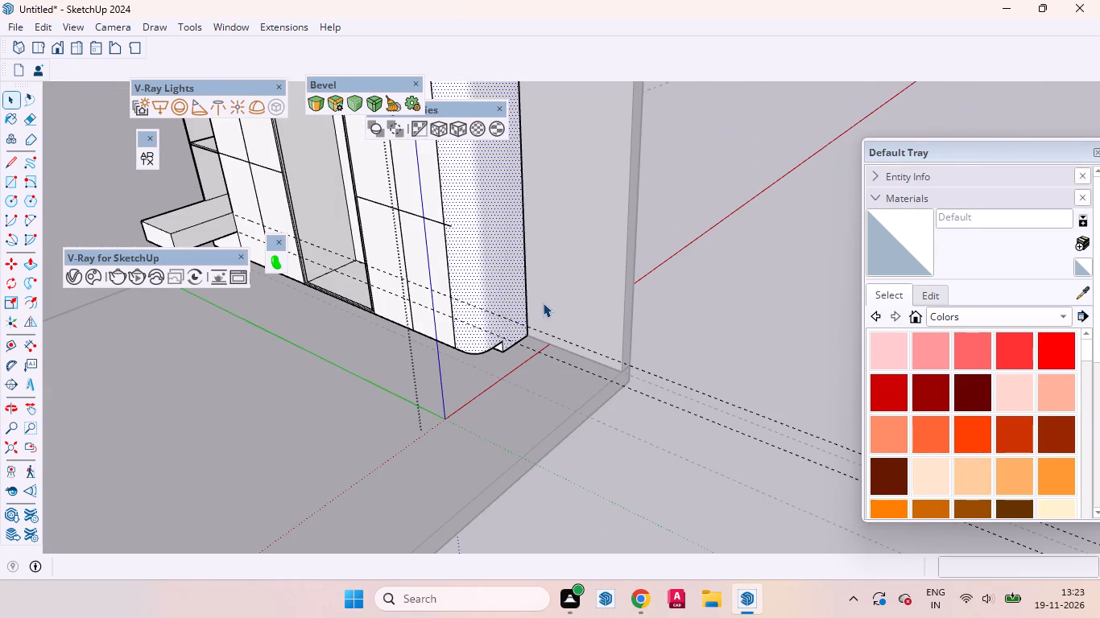
Draw a line about 8 5/16" from the groove's end along the green axis, continuing 2' along the red axis toward the rear edge.
key("l")
scroll(446, 246, "up", 7)
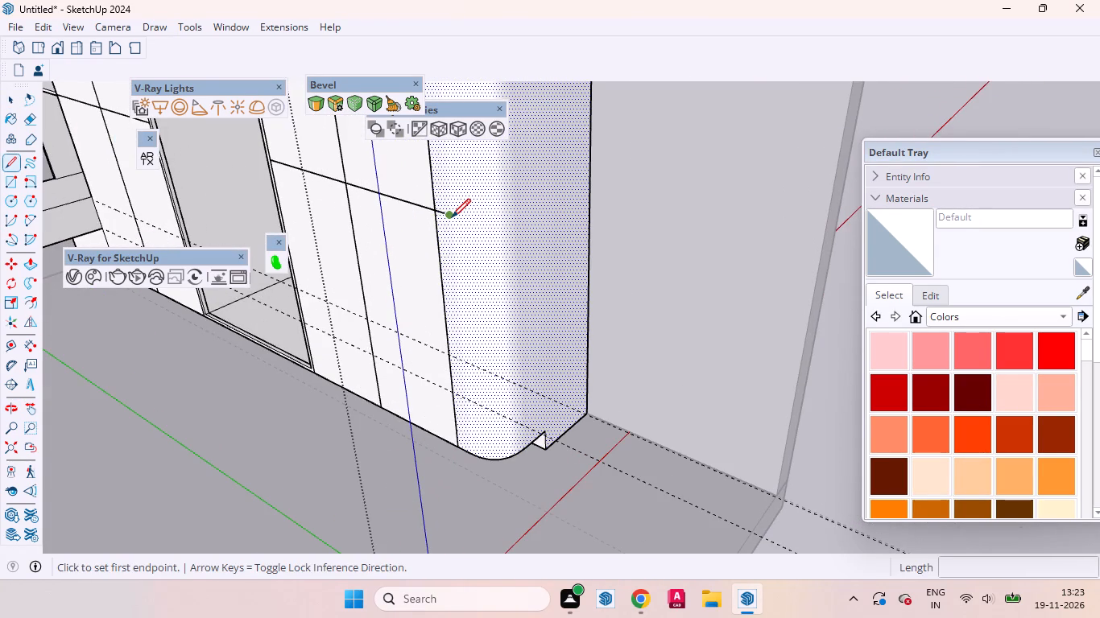
left_click(452, 217)
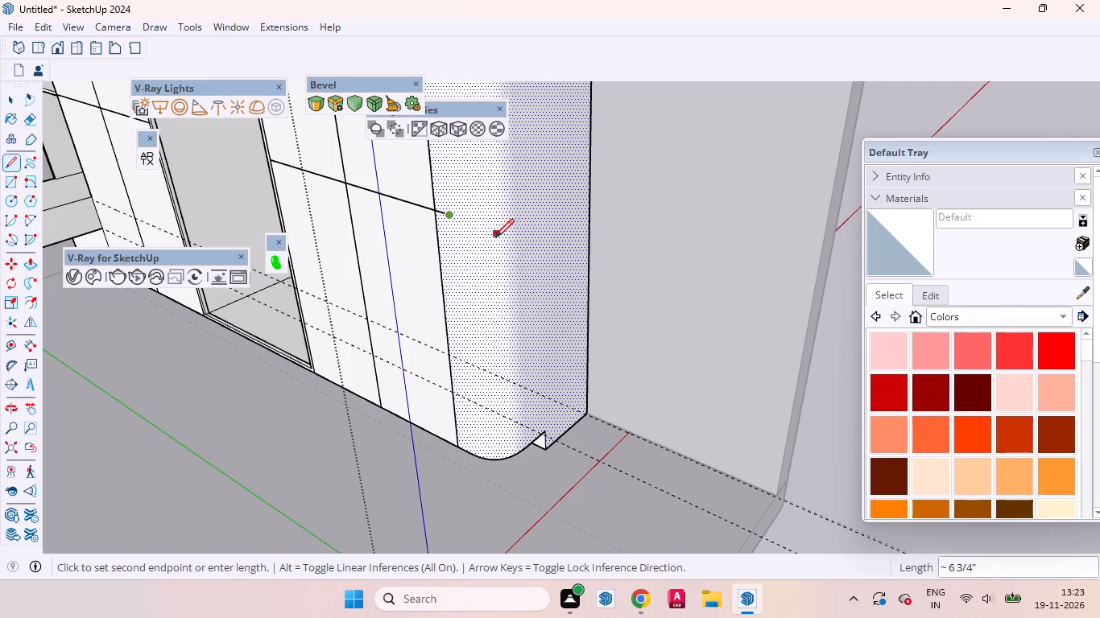
middle_click_drag(502, 242, 647, 327)
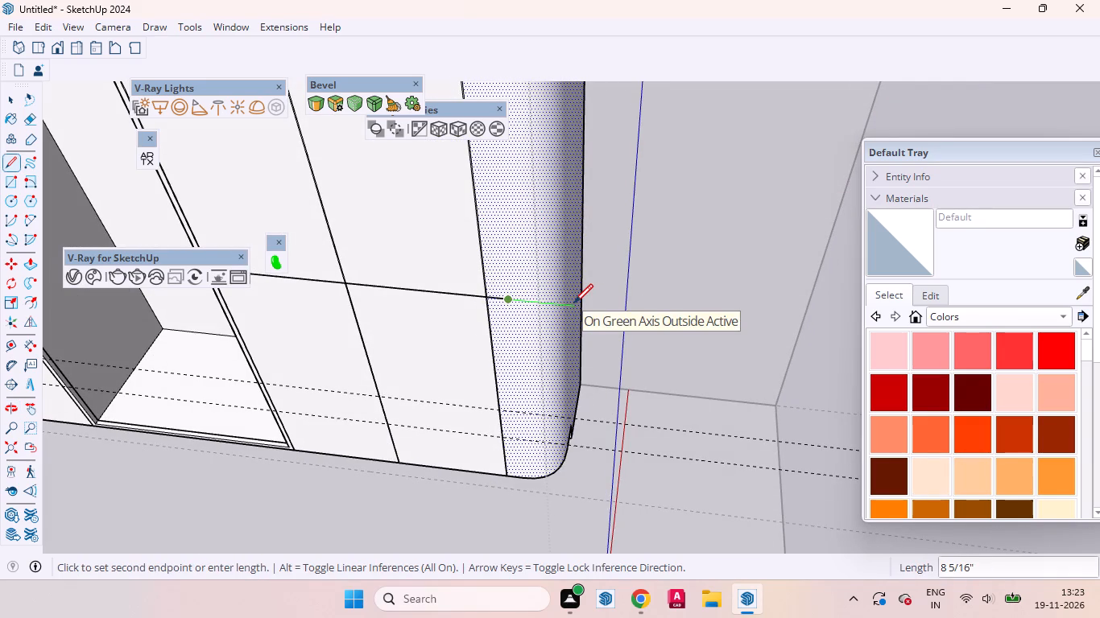
left_click(574, 303)
middle_click_drag(572, 302, 276, 334)
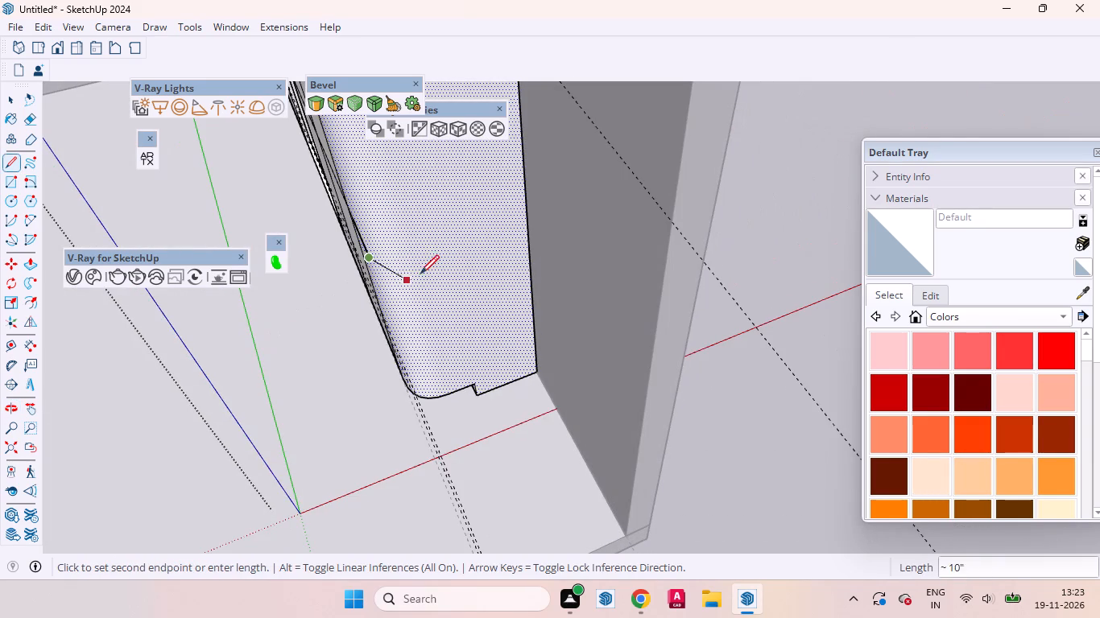
left_click(535, 211)
key("space")
middle_click_drag(488, 245, 830, 257)
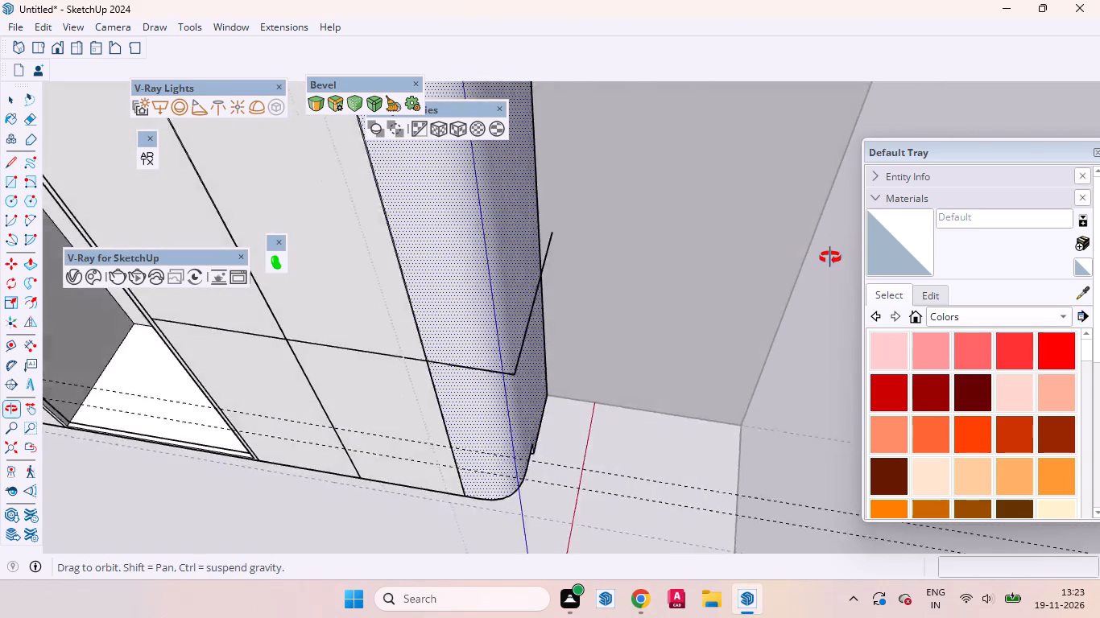
Copy the 2' horizontal line about 1 15/16" so its far end lies on the rear vertical edge of the wardrobe's side.
middle_click_drag(830, 257, 833, 257)
scroll(304, 242, "up", 2)
scroll(588, 251, "up", 3)
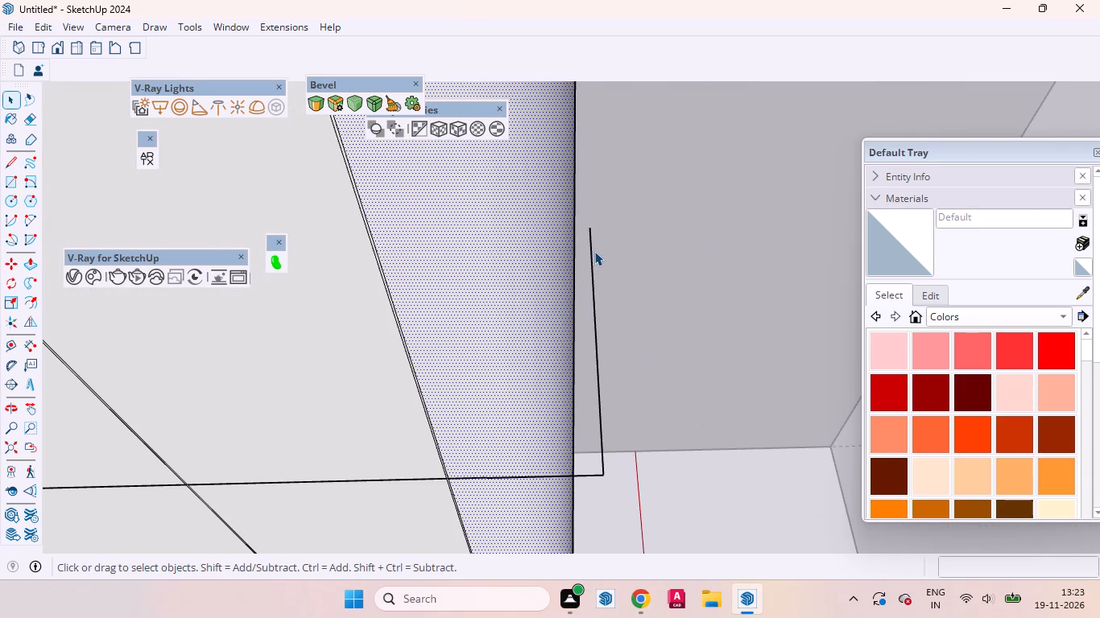
left_click(590, 247)
key("m")
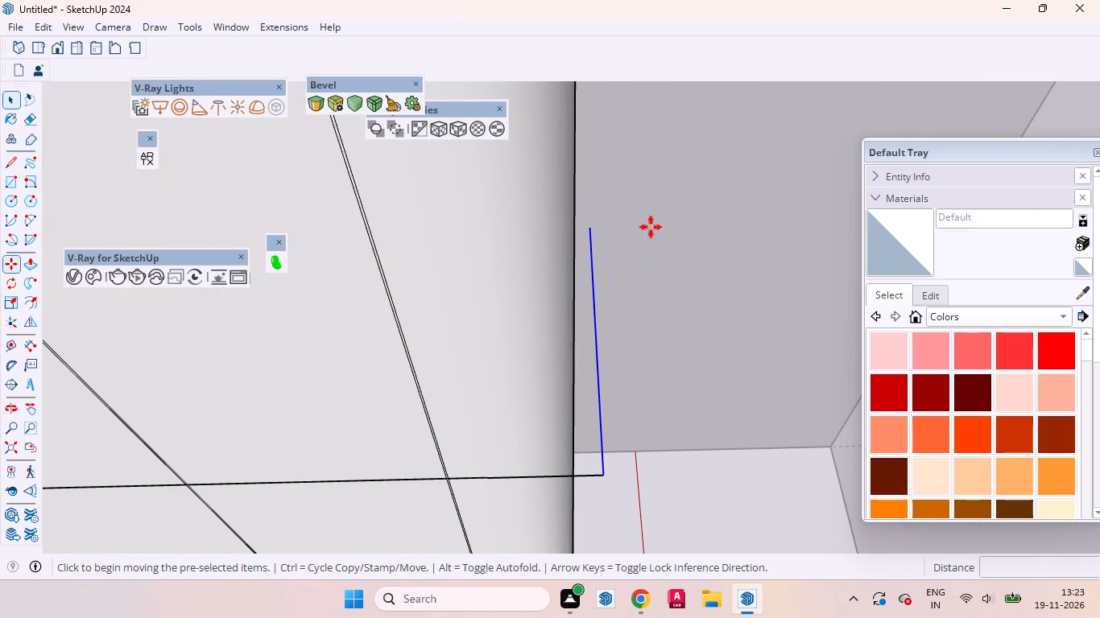
middle_click_drag(654, 261, 633, 250)
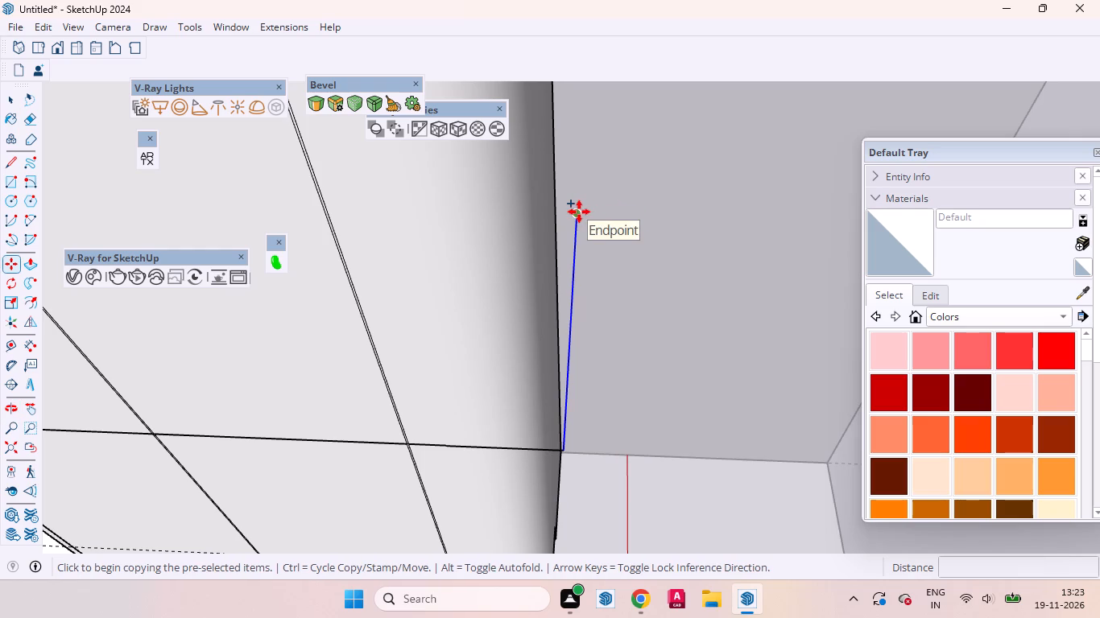
left_click(579, 212)
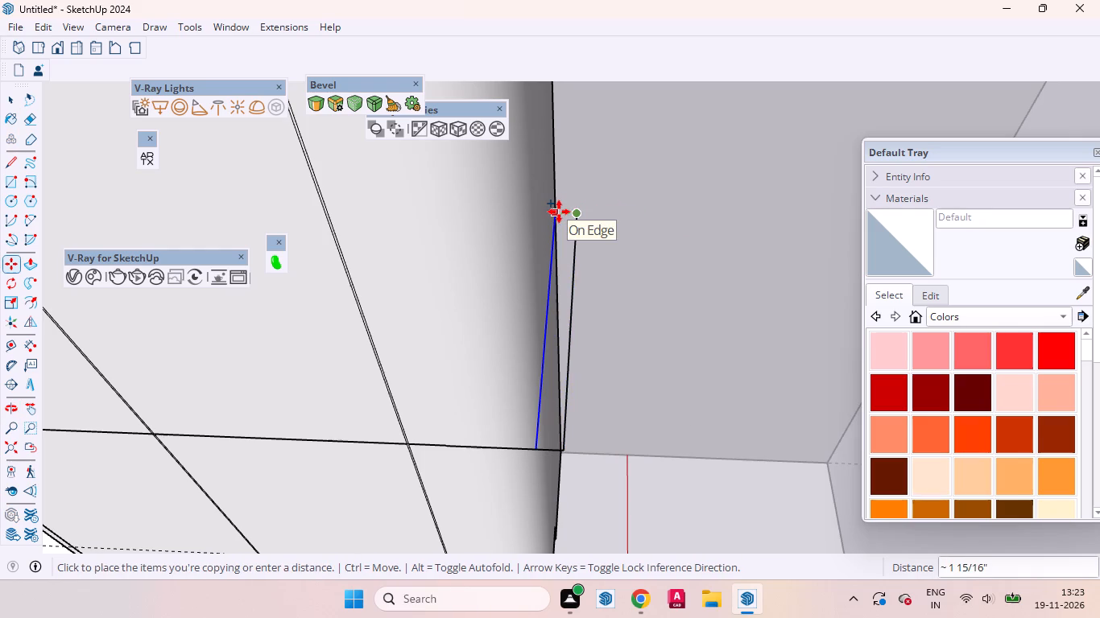
left_click(559, 212)
key("space")
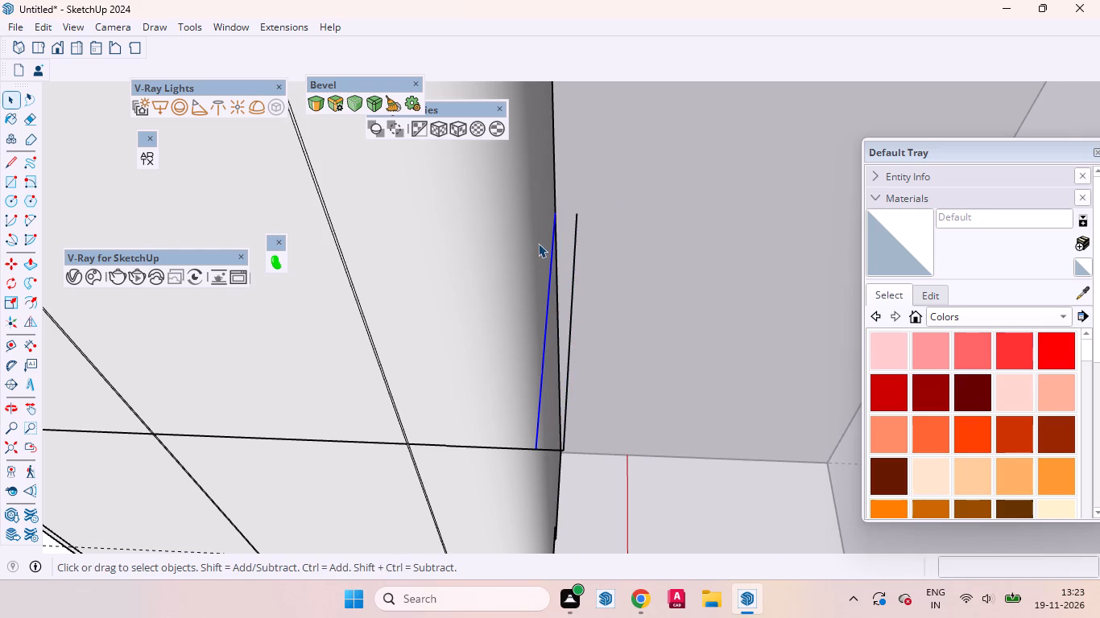
left_click(538, 243)
middle_click_drag(524, 245, 423, 237)
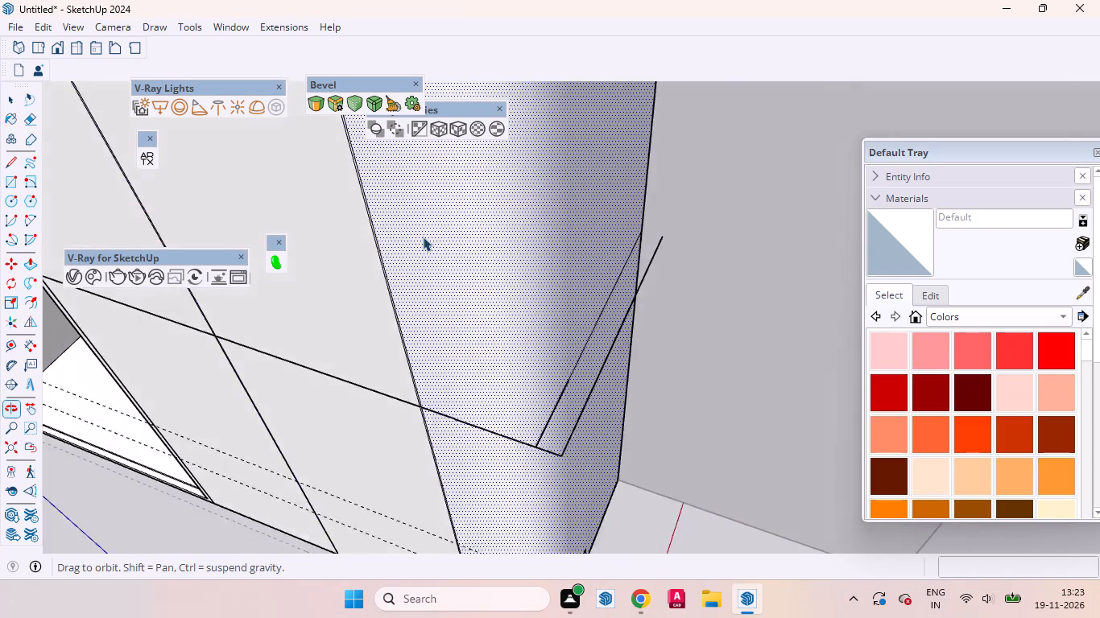
scroll(423, 237, "down", 4)
Erase the original 2' line and the short leftover segment projecting beyond the corner.
left_click(608, 251)
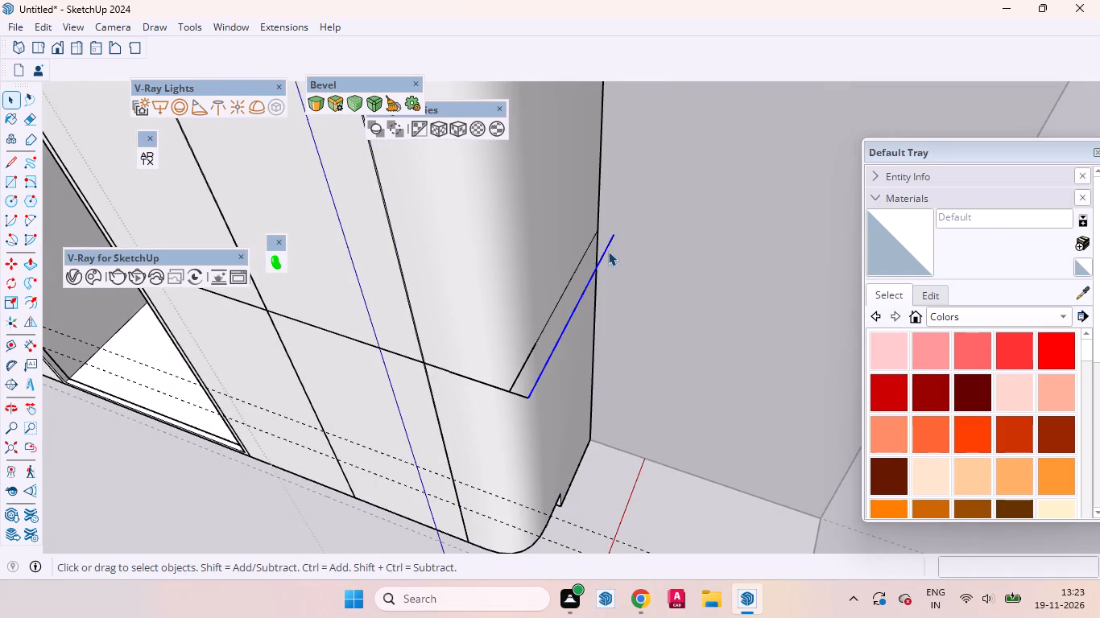
right_click(608, 251)
left_click(635, 274)
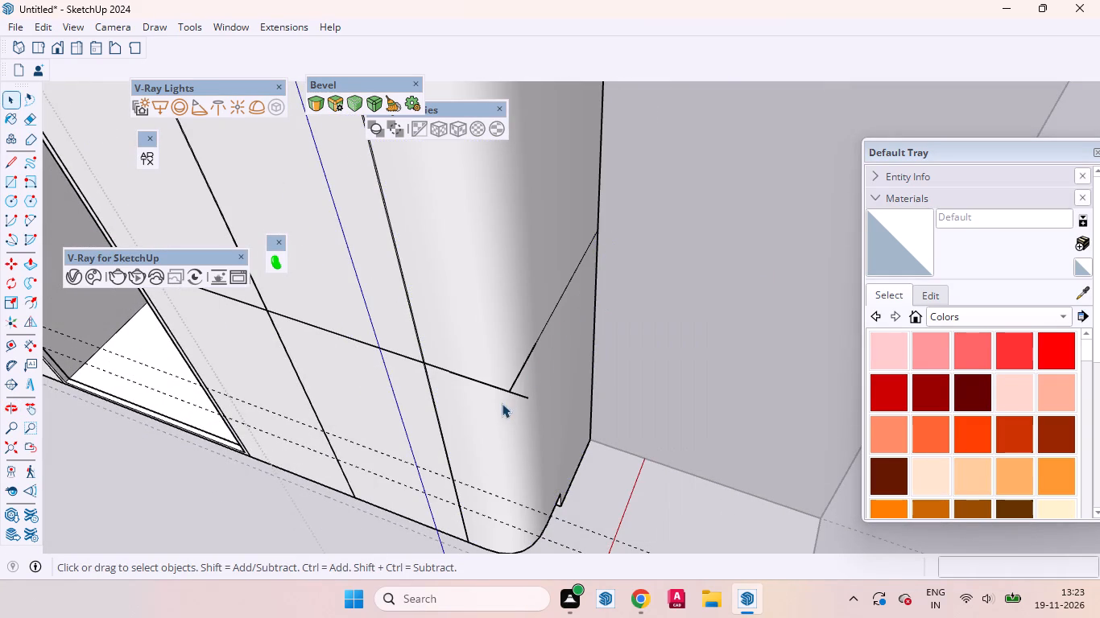
left_click(519, 394)
right_click(519, 394)
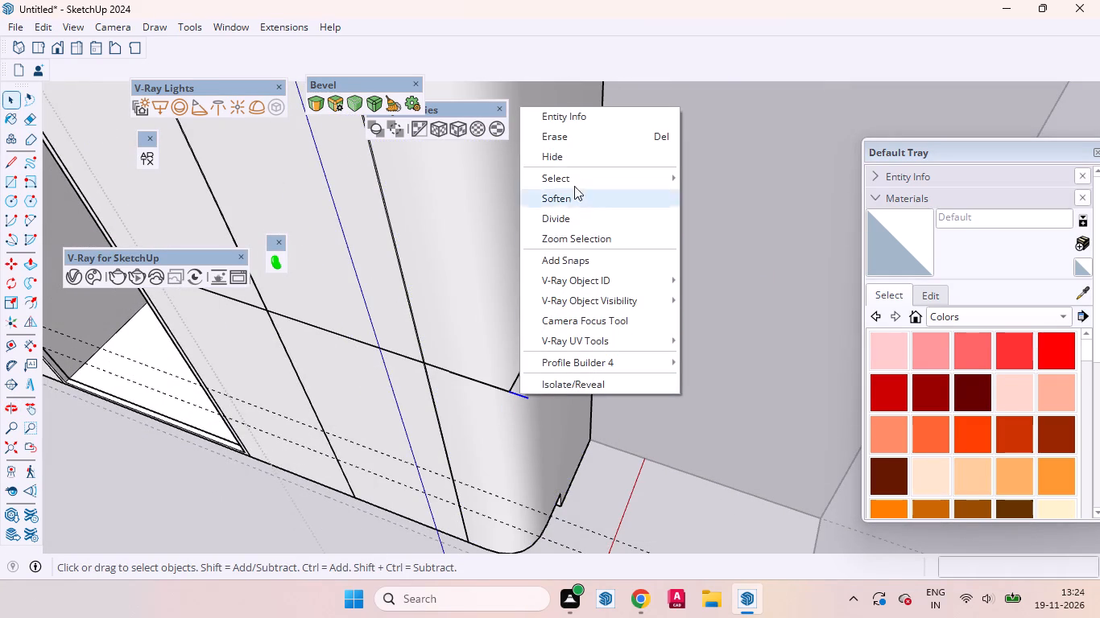
left_click(559, 140)
Copy the rounded corner's top curve about 5' 6 1/4" down the blue axis to the horizontal groove level.
middle_click_drag(551, 328, 558, 413)
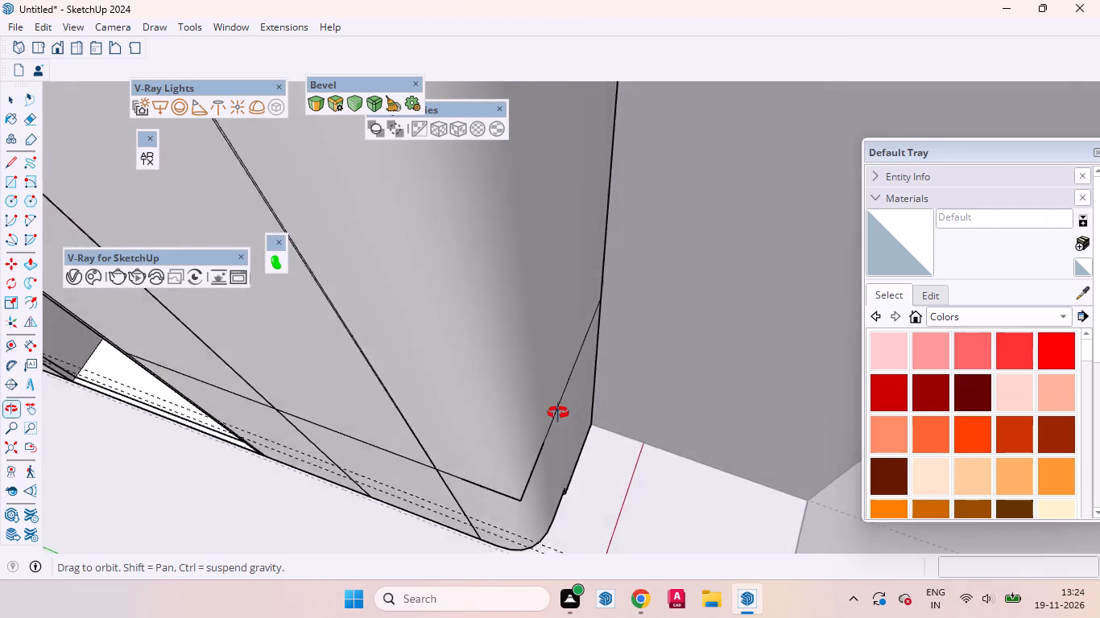
middle_click_drag(558, 413, 555, 408)
scroll(577, 262, "down", 8)
middle_click_drag(582, 331, 463, 379)
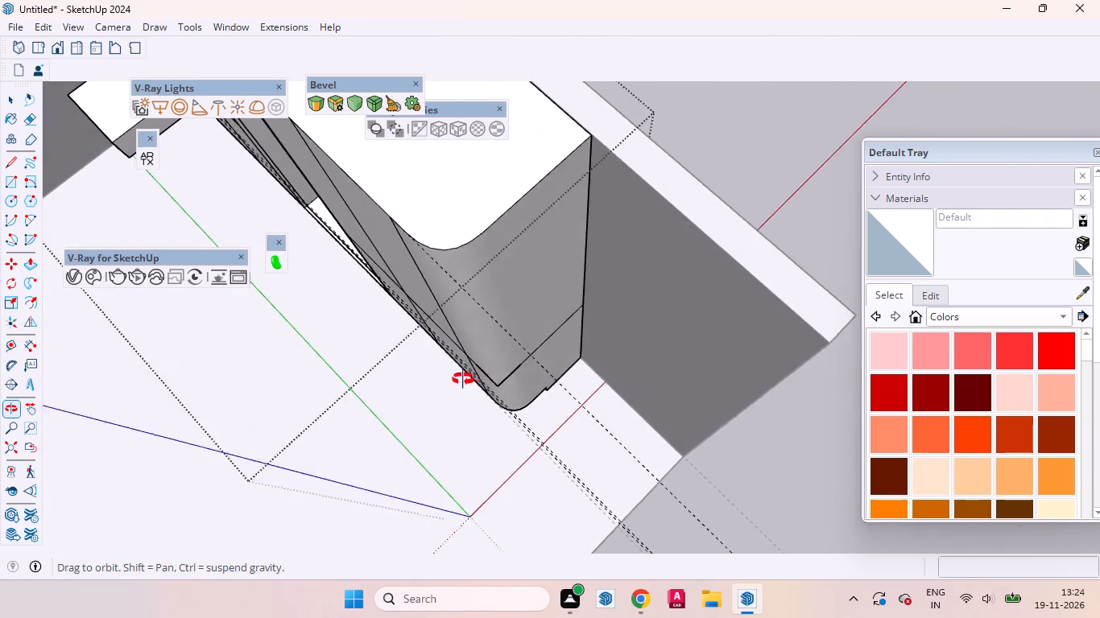
middle_click_drag(463, 379, 578, 405)
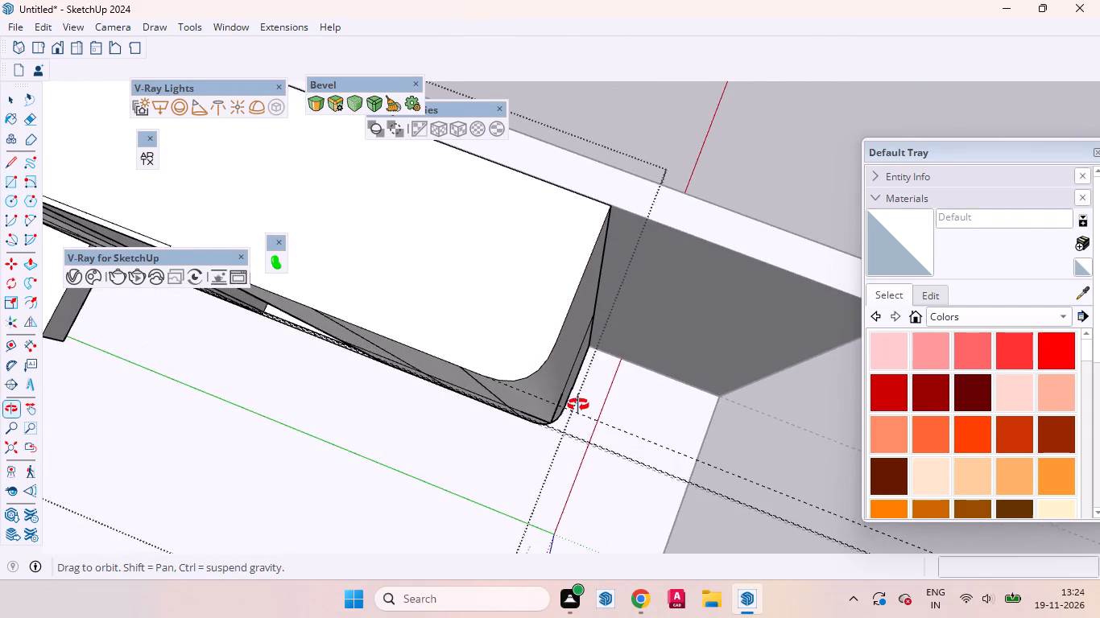
middle_click_drag(578, 405, 577, 404)
left_click(527, 374)
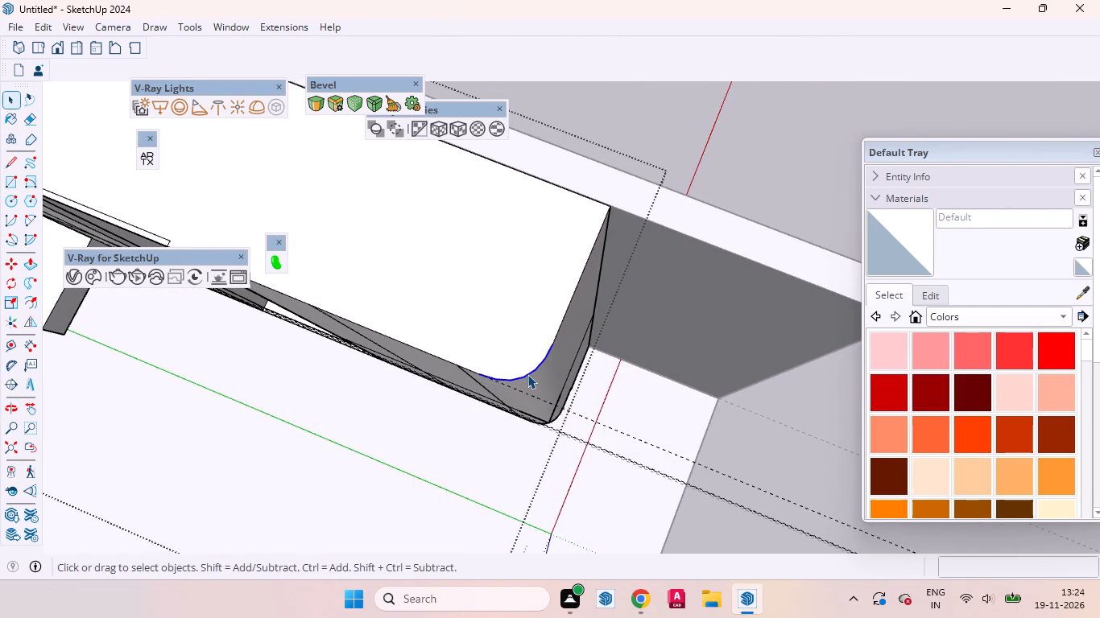
left_click(527, 374)
key("m")
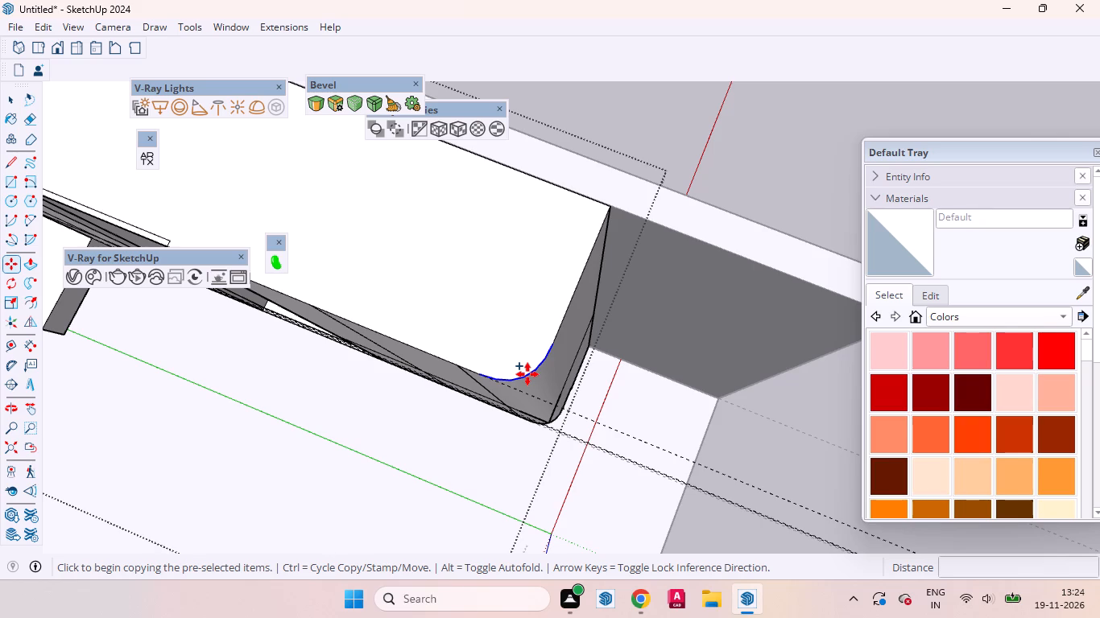
middle_click_drag(543, 402, 481, 278)
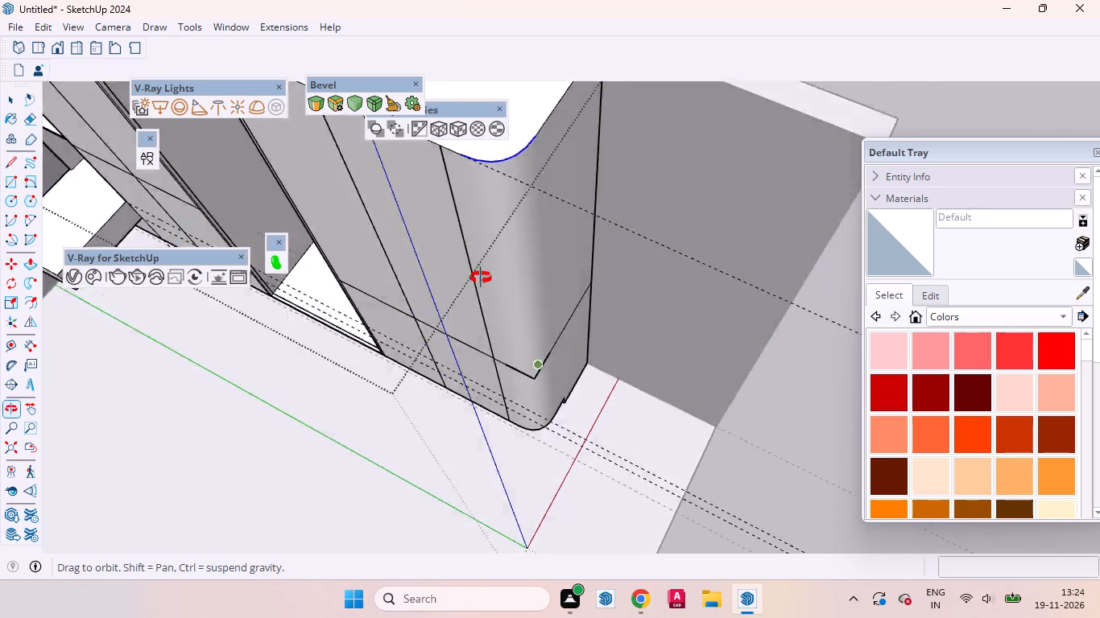
middle_click_drag(481, 278, 446, 249)
scroll(535, 455, "down", 3)
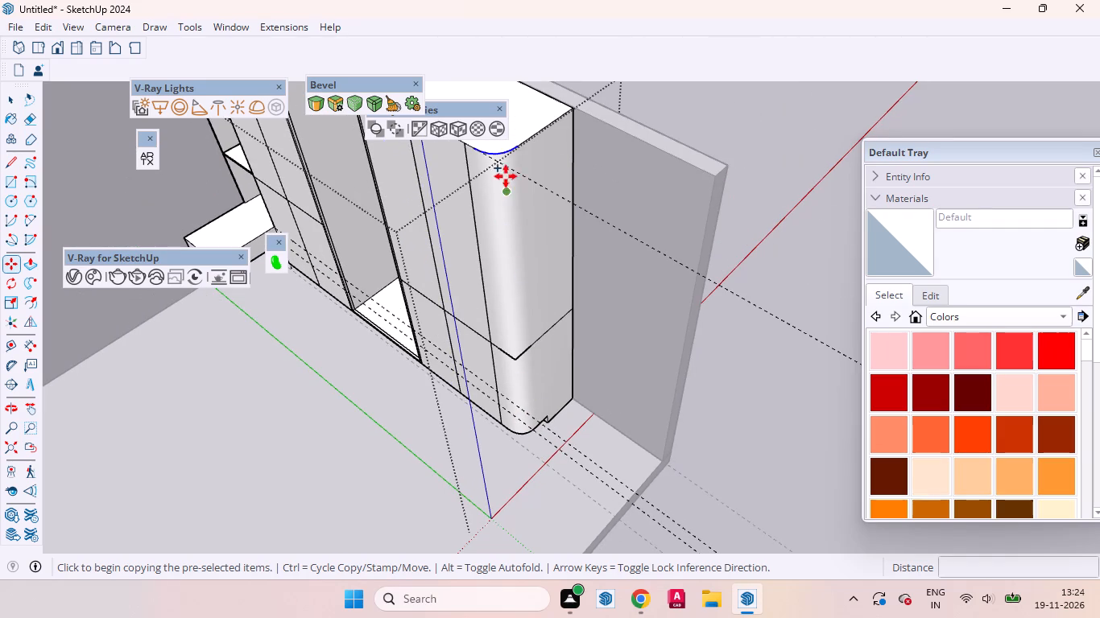
left_click(498, 159)
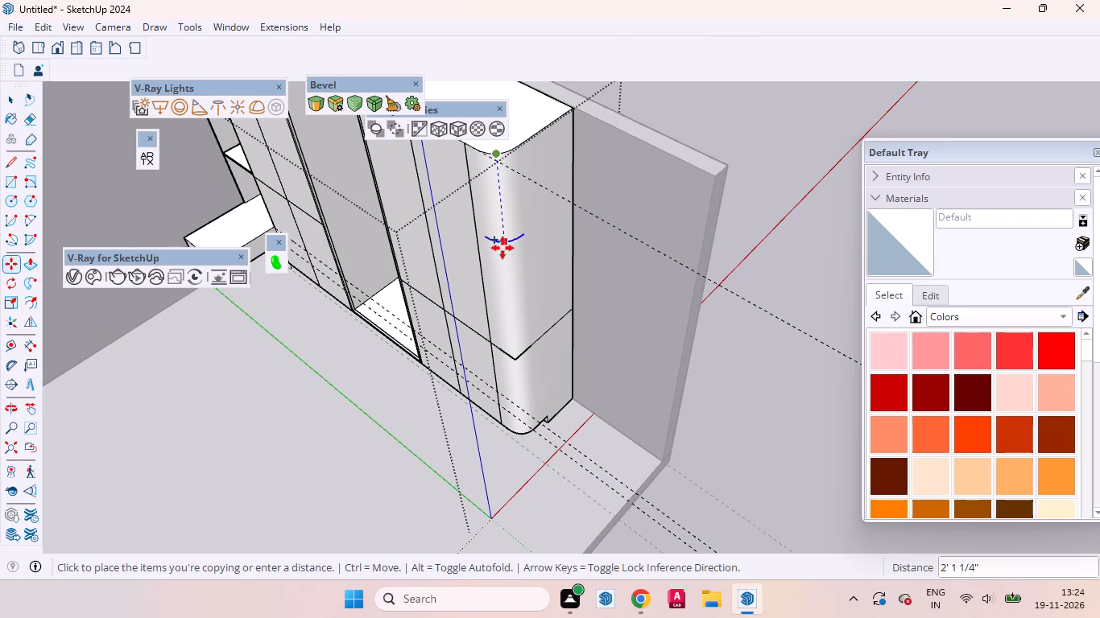
scroll(510, 316, "up", 10)
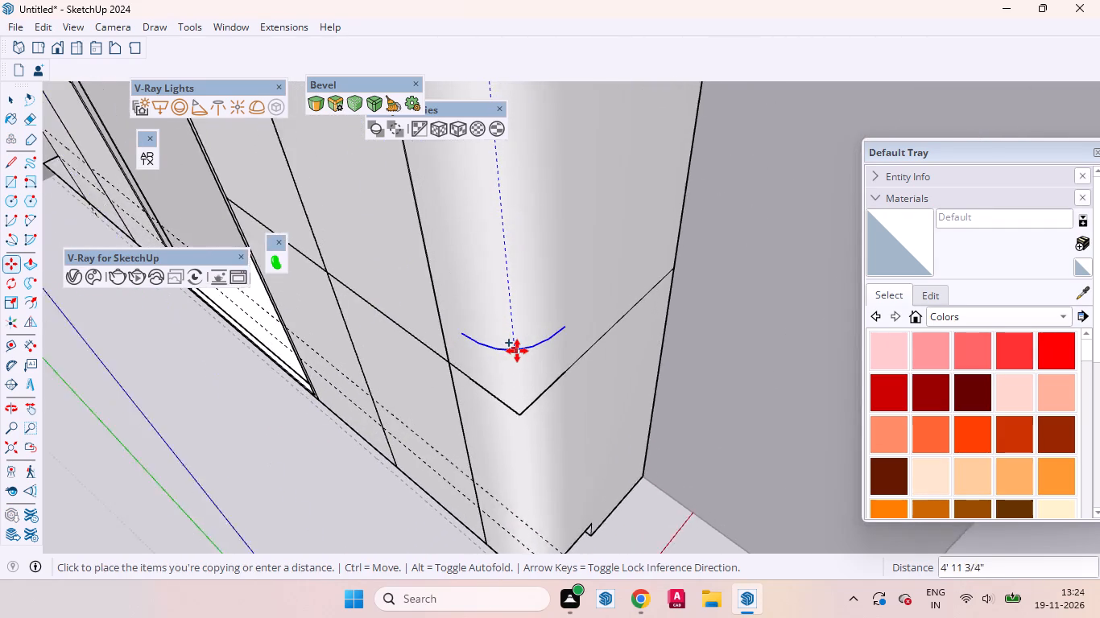
scroll(517, 351, "up", 4)
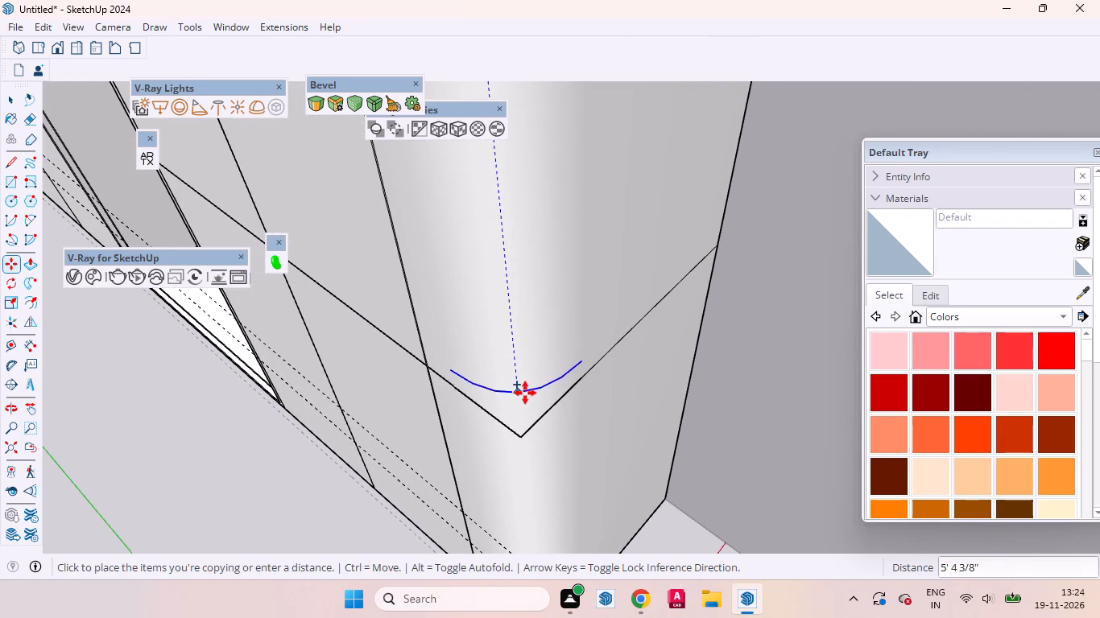
left_click(526, 403)
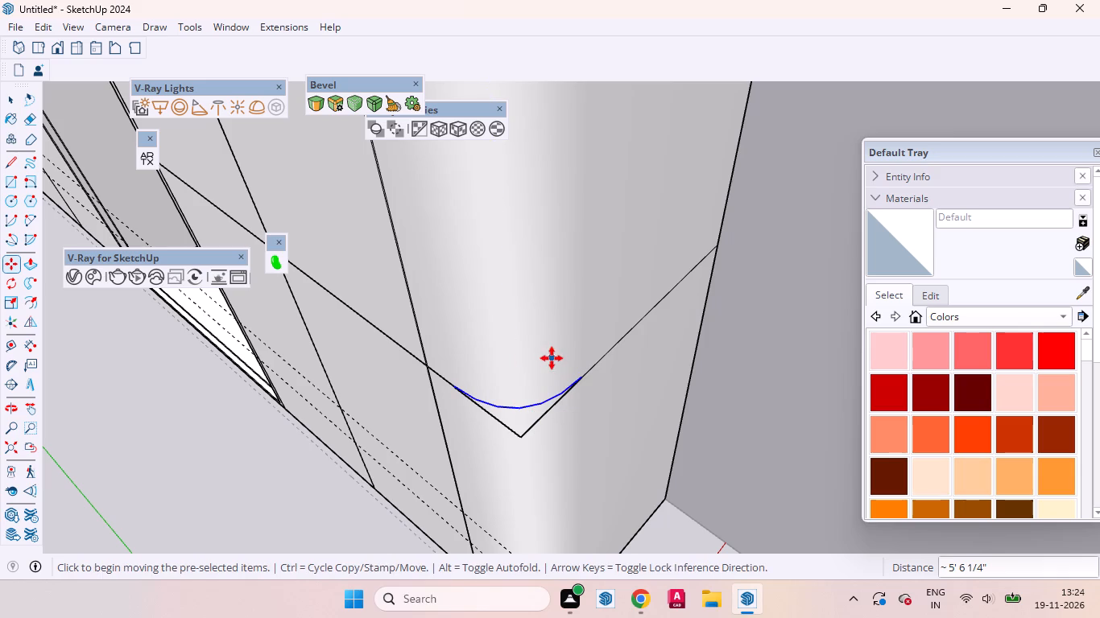
key("space")
Examine how the copied curve meets the horizontal groove lines at the front of the rounded corner.
left_click(564, 337)
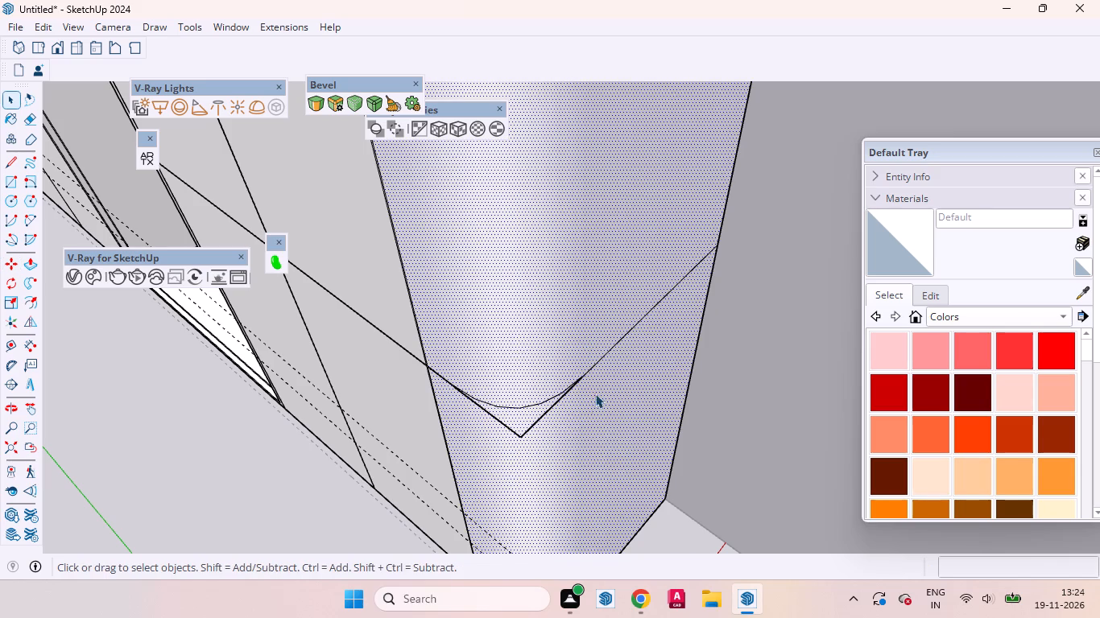
middle_click_drag(525, 426, 610, 402)
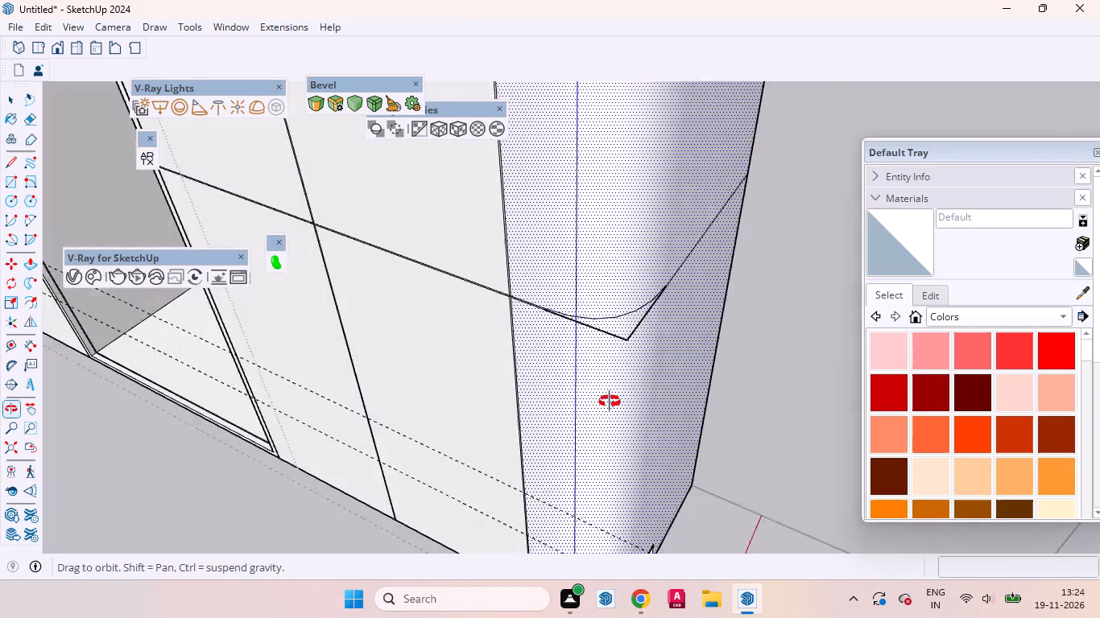
middle_click_drag(610, 402, 610, 414)
scroll(618, 389, "up", 20)
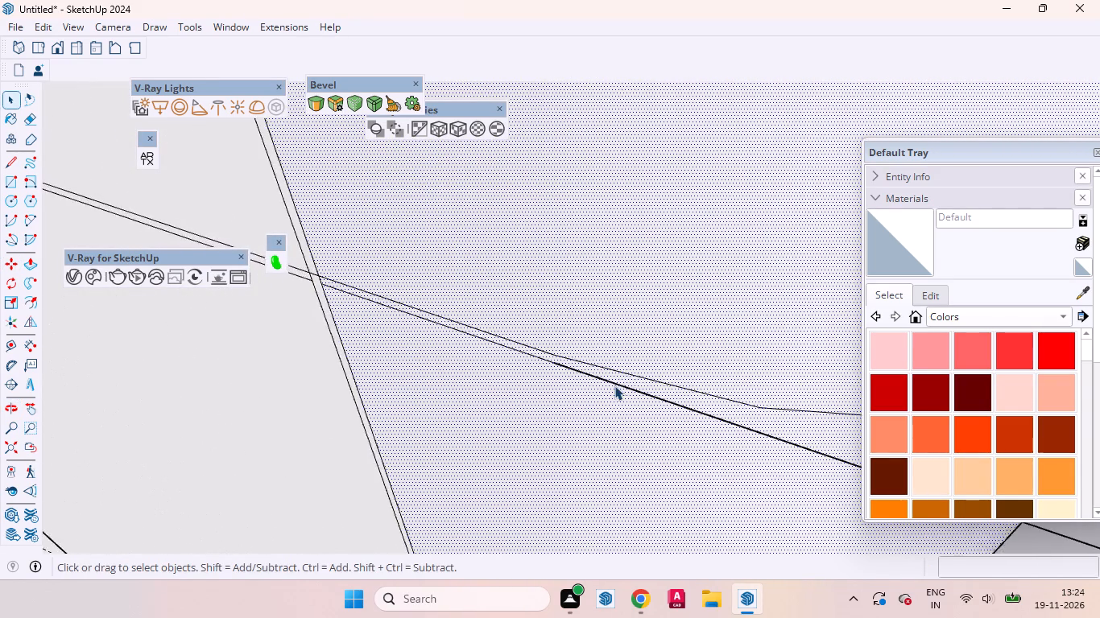
scroll(614, 385, "up", 1)
middle_click_drag(603, 398, 316, 183)
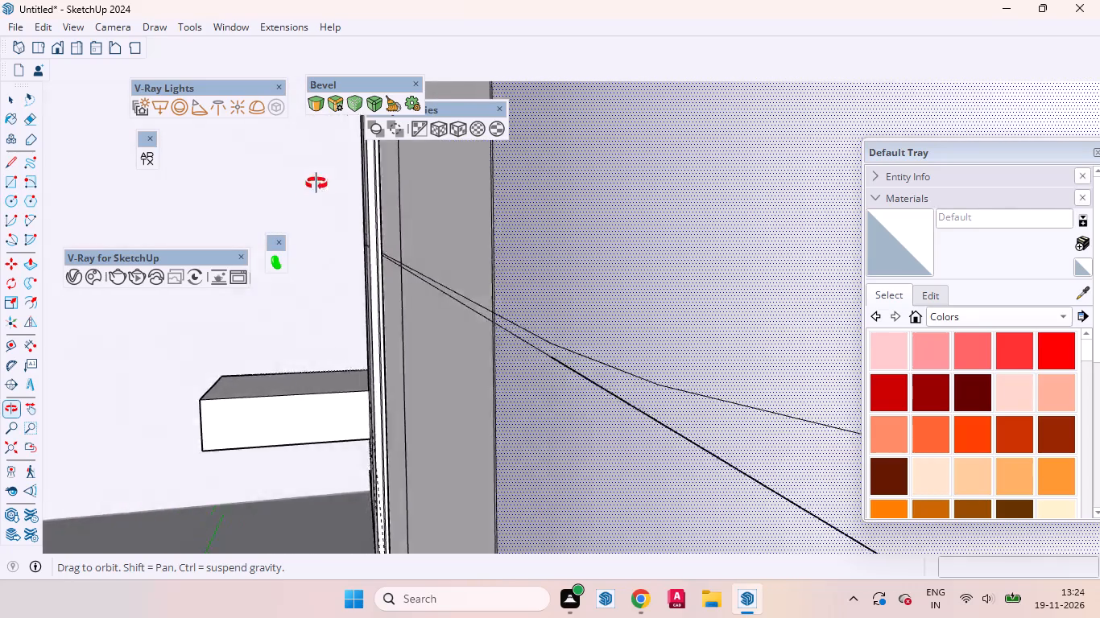
middle_click_drag(316, 183, 421, 153)
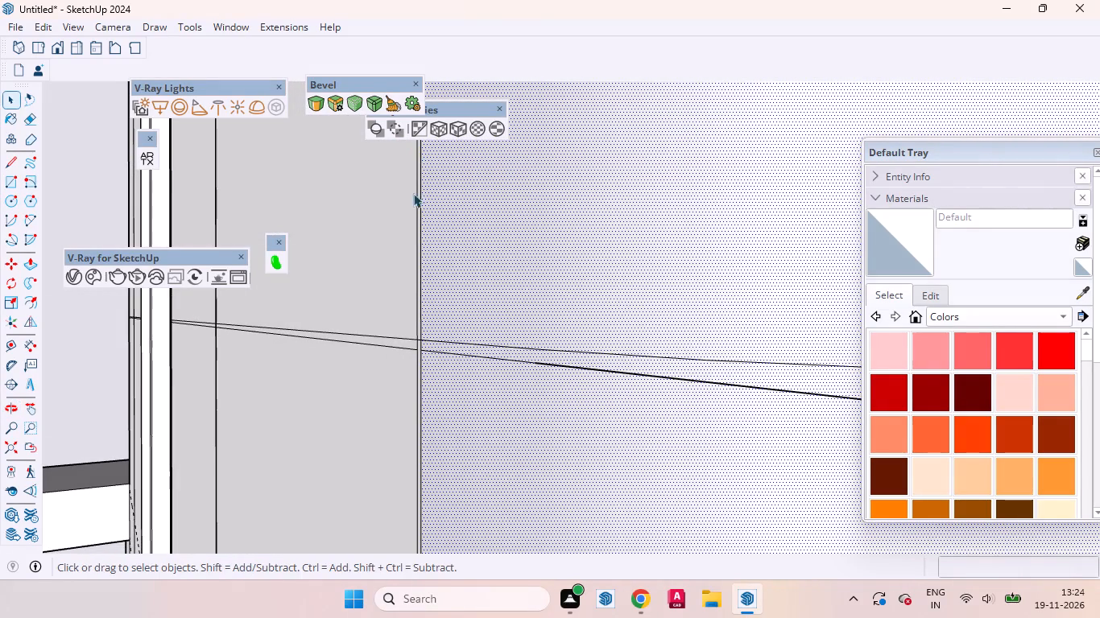
scroll(397, 332, "up", 7)
left_click(408, 348)
scroll(372, 352, "down", 4)
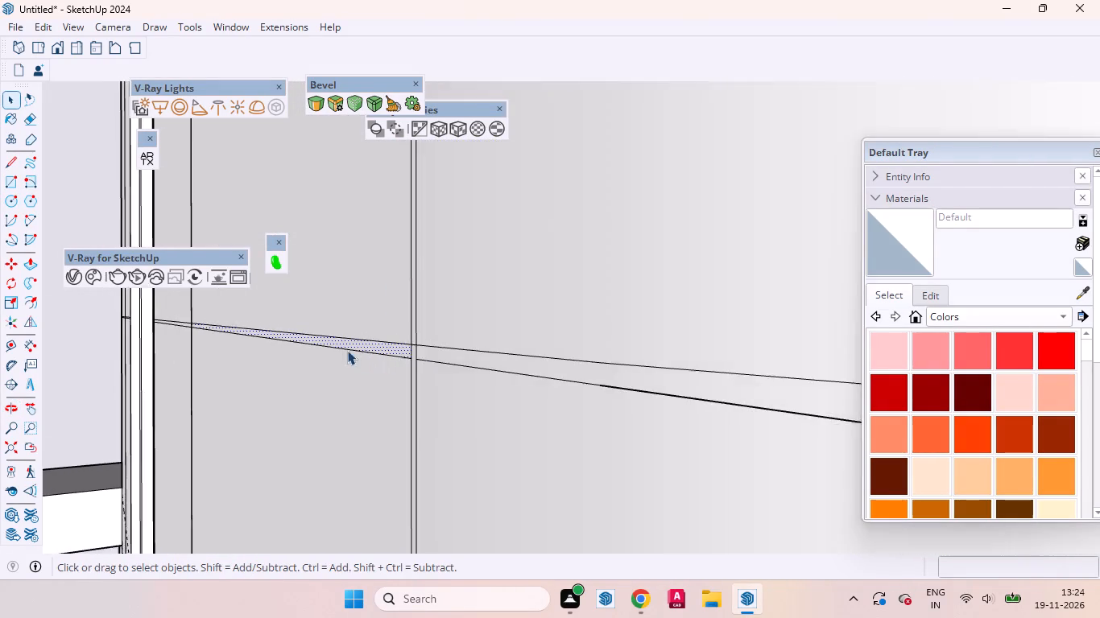
scroll(347, 350, "down", 15)
Draw a line about 1' 5 5/8" along the red axis from the copied curve's end to the side's rear vertical edge.
scroll(548, 359, "up", 7)
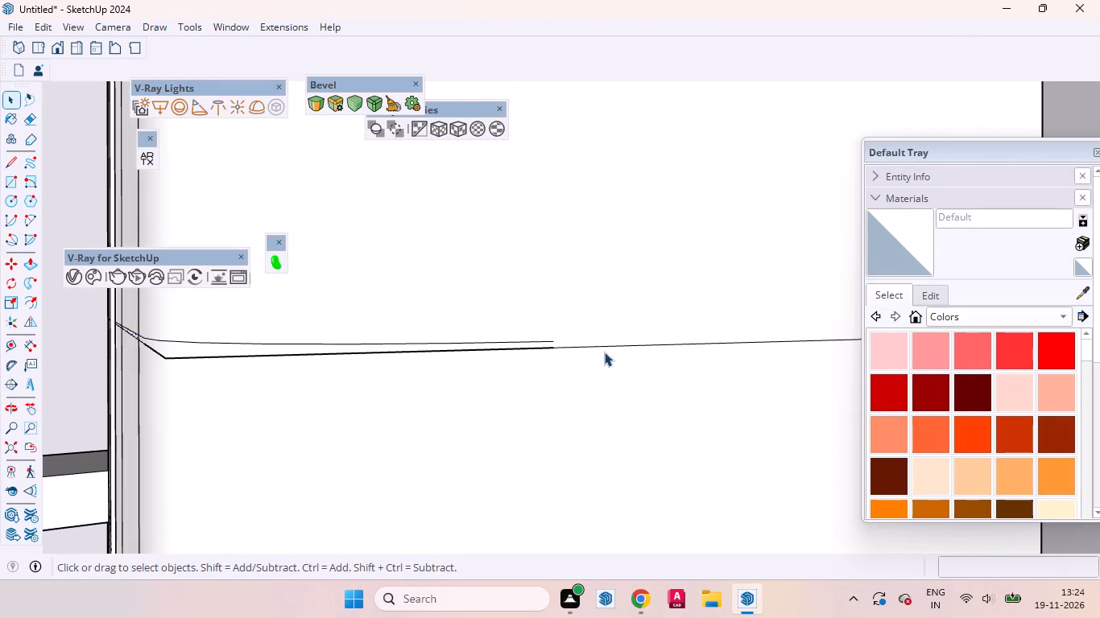
middle_click_drag(604, 352, 428, 299)
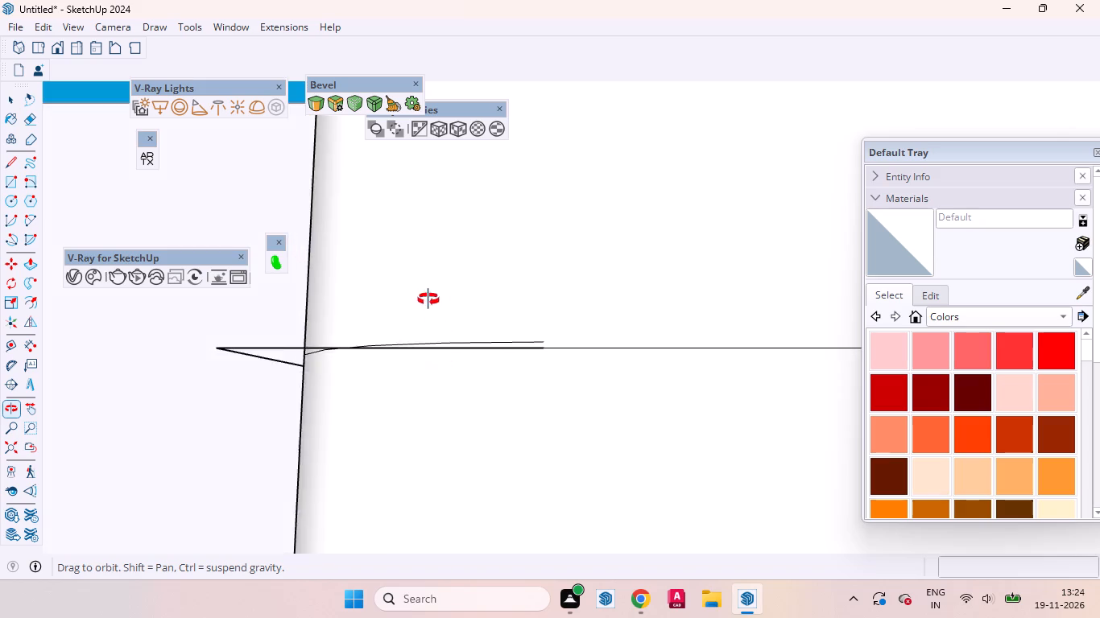
middle_click_drag(428, 299, 483, 462)
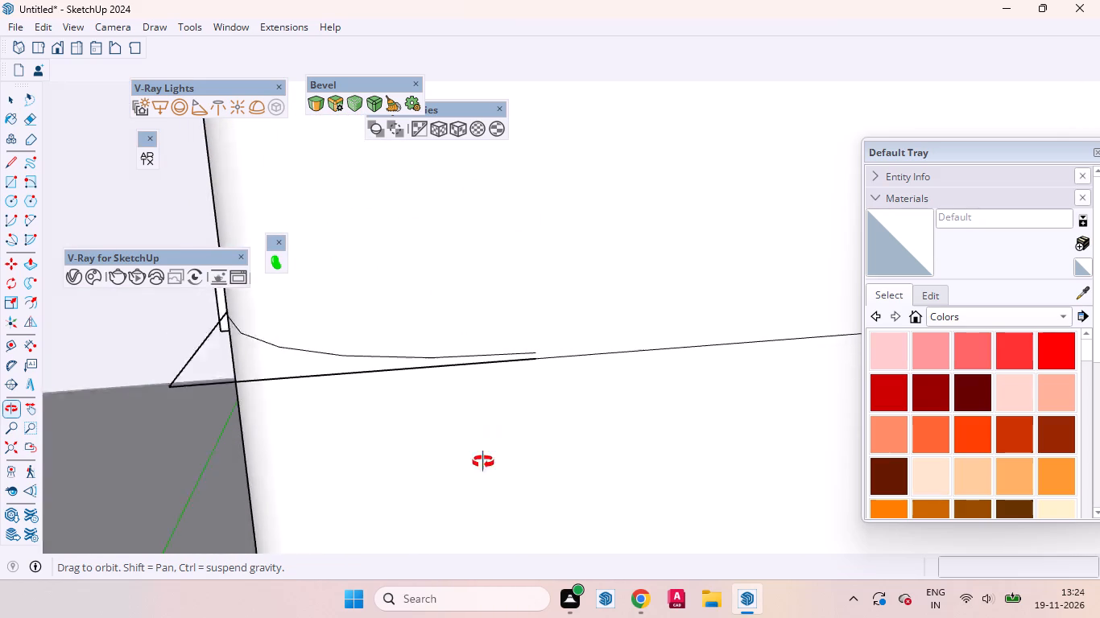
middle_click_drag(483, 462, 480, 477)
left_click(560, 327)
scroll(544, 358, "up", 7)
middle_click_drag(538, 360, 431, 501)
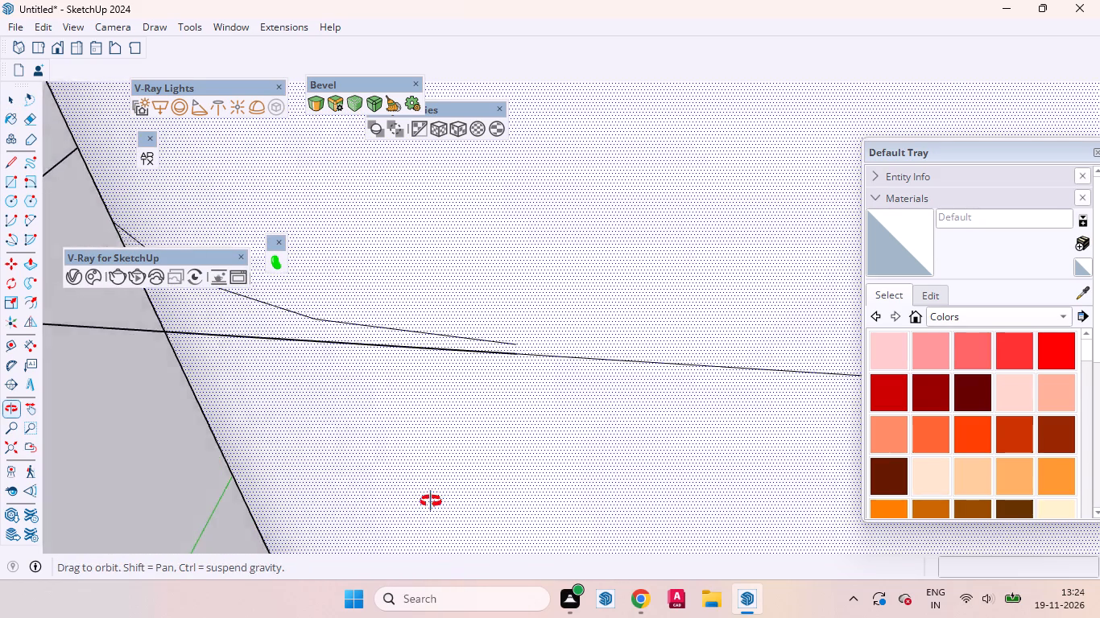
middle_click_drag(431, 501, 484, 414)
key("l")
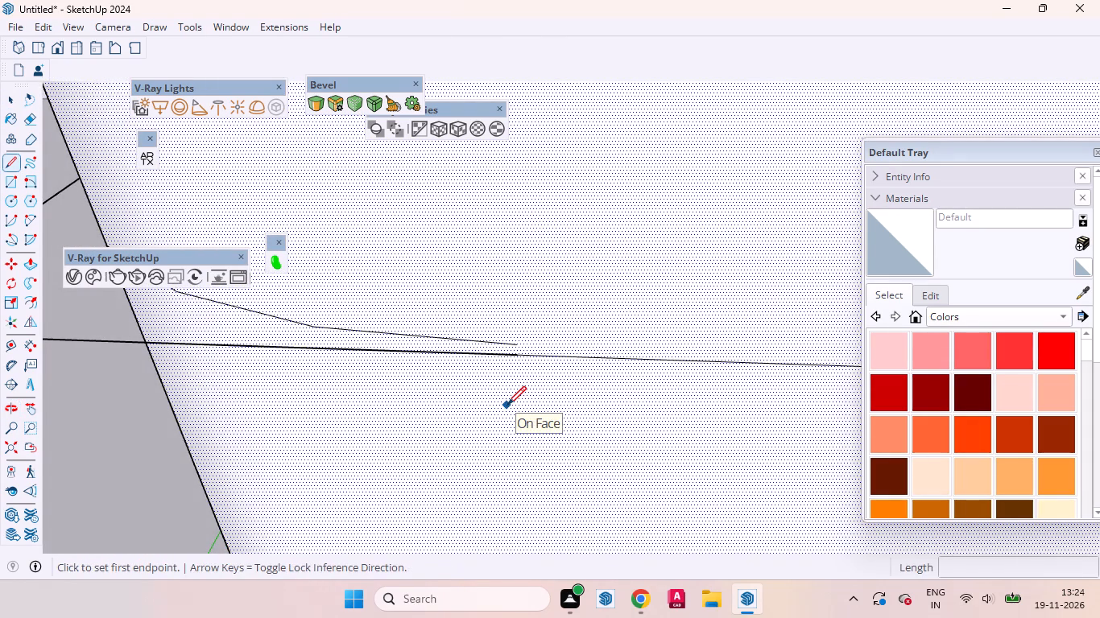
scroll(523, 377, "up", 3)
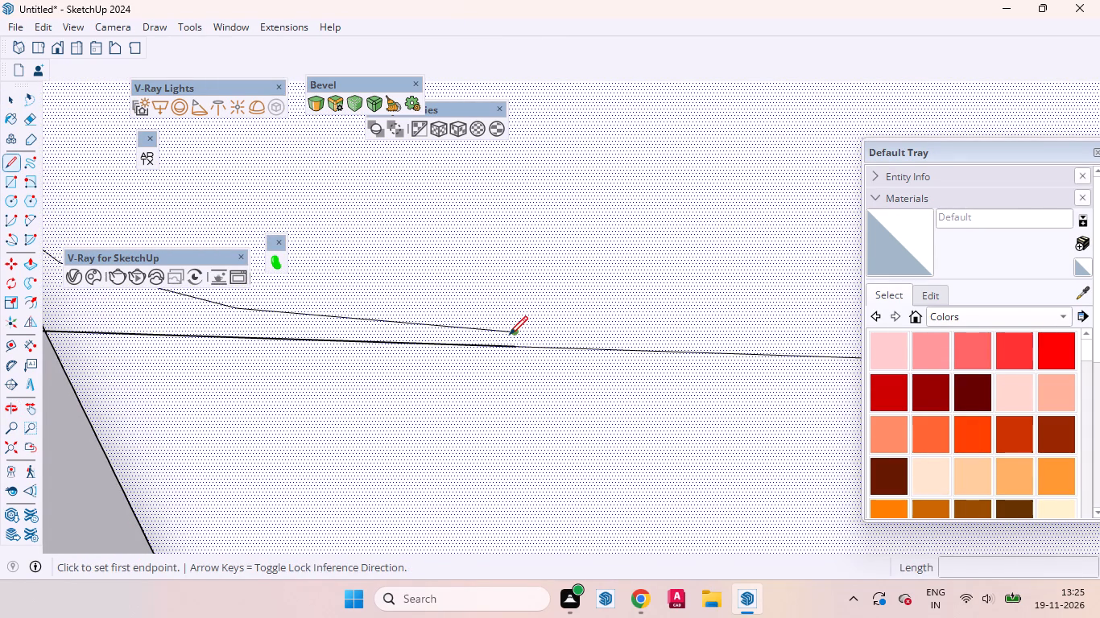
left_click(513, 335)
scroll(405, 358, "down", 13)
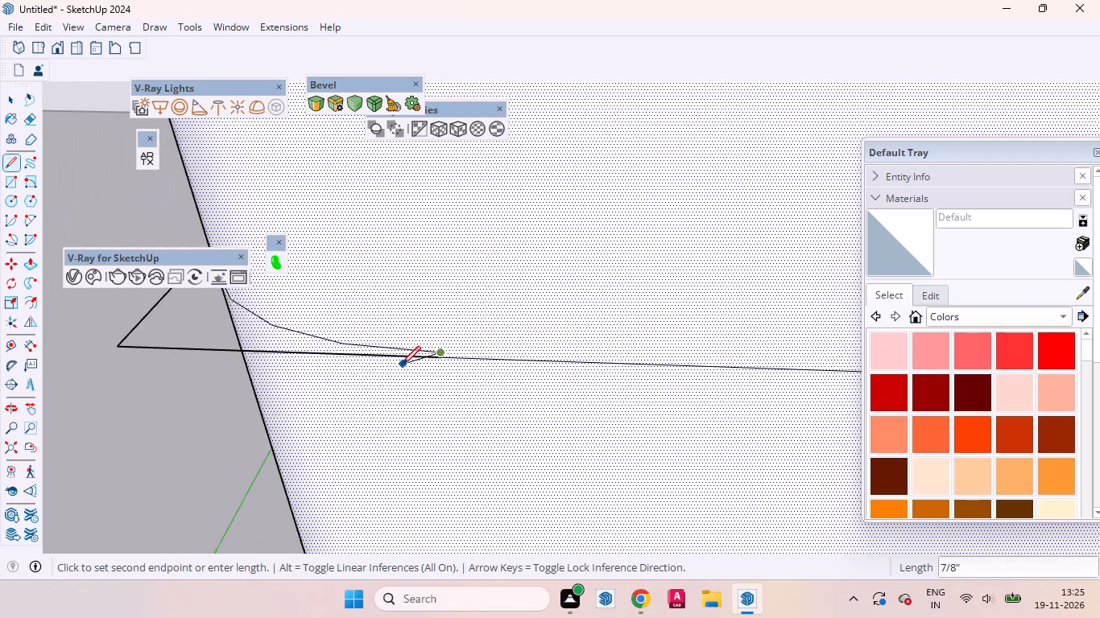
scroll(402, 365, "down", 9)
scroll(726, 356, "up", 6)
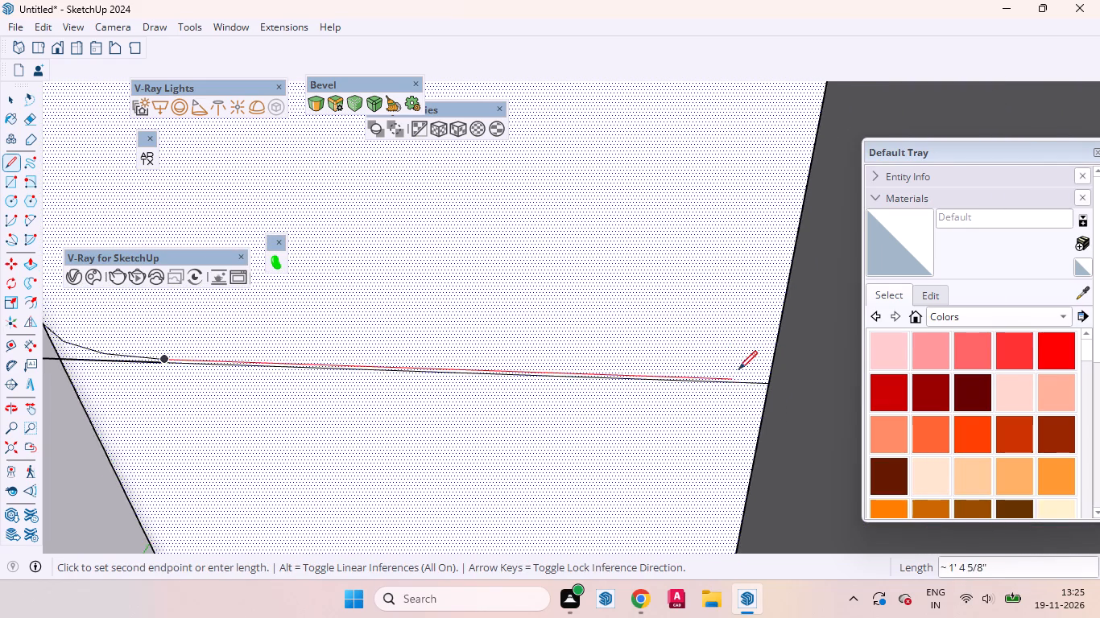
scroll(738, 369, "up", 9)
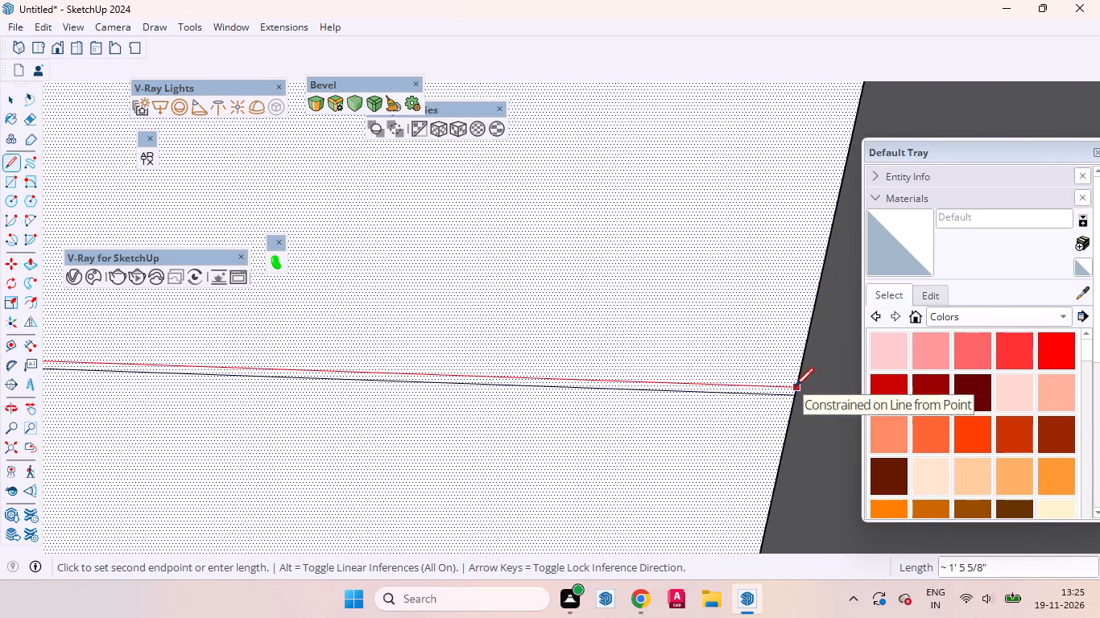
left_click(795, 386)
Examine how the copied curve meets the horizontal groove lines on the front and side of the rounded corner.
scroll(722, 418, "down", 9)
scroll(559, 421, "up", 1)
scroll(575, 422, "down", 1)
scroll(584, 423, "up", 1)
scroll(616, 426, "down", 5)
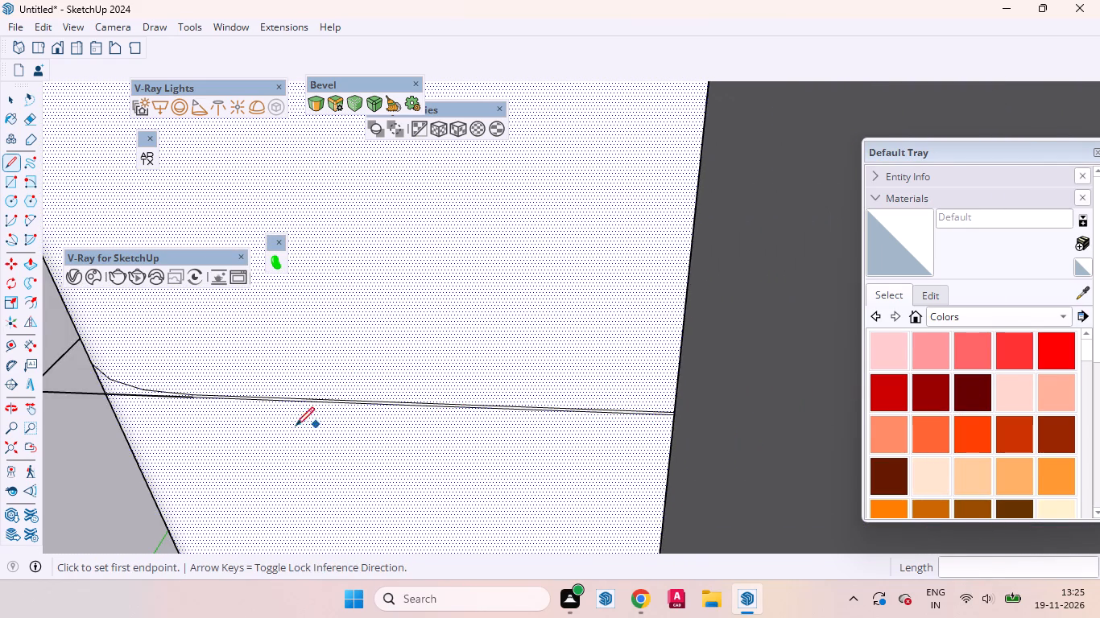
middle_click_drag(316, 426, 465, 379)
scroll(589, 338, "down", 5)
scroll(294, 447, "up", 6)
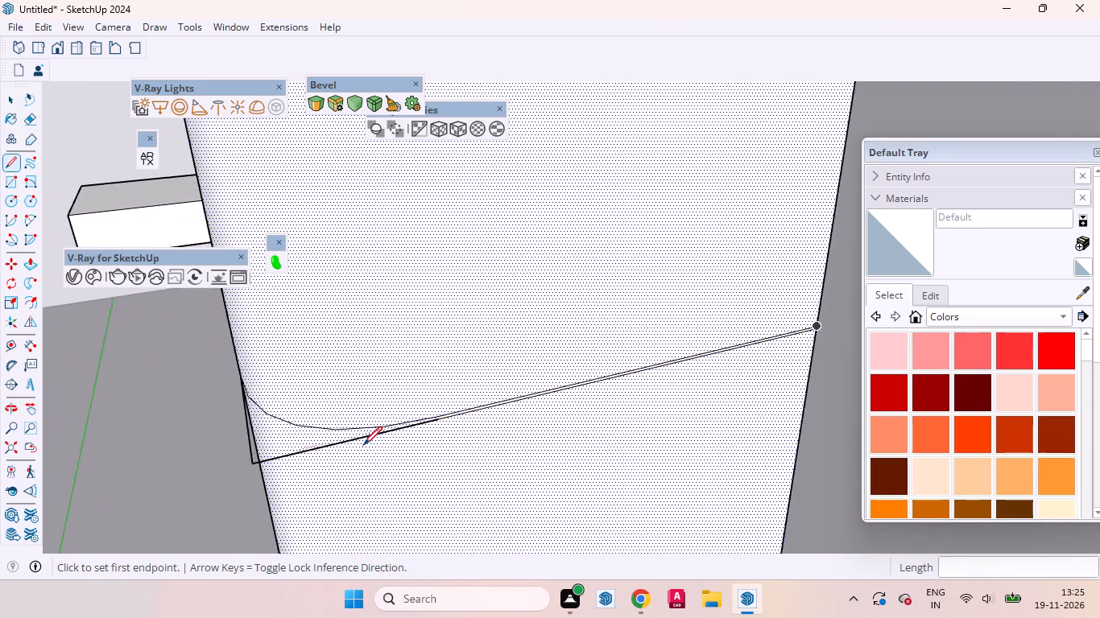
scroll(363, 445, "up", 17)
scroll(587, 398, "down", 13)
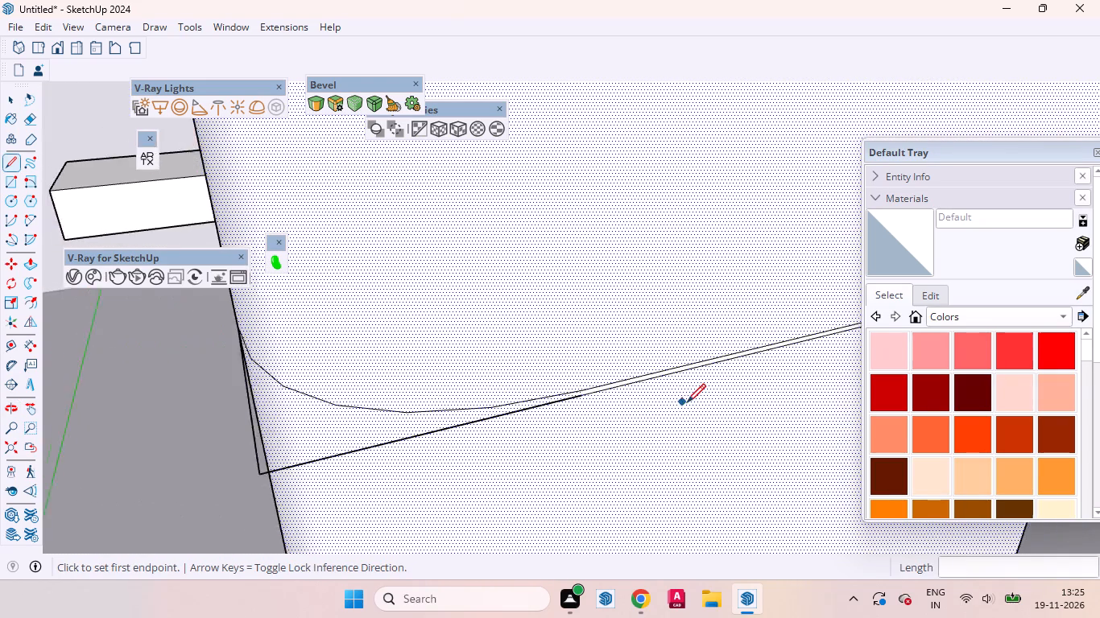
scroll(687, 402, "down", 4)
middle_click_drag(429, 424, 655, 381)
scroll(362, 442, "up", 7)
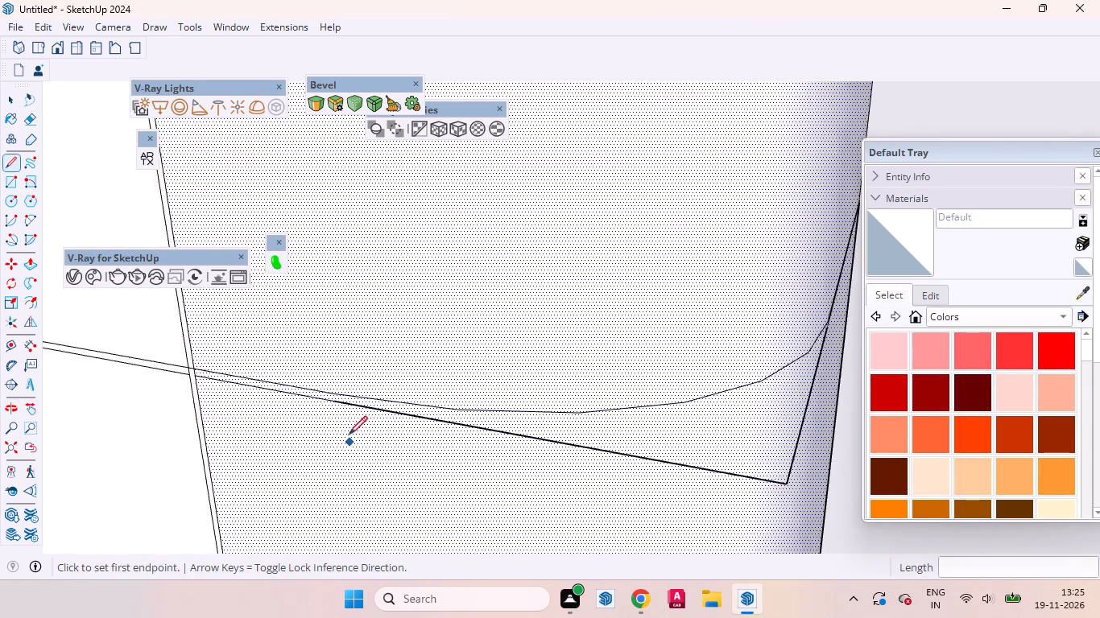
scroll(349, 435, "up", 9)
middle_click_drag(323, 410, 444, 389)
scroll(449, 393, "down", 11)
scroll(346, 436, "up", 1)
scroll(347, 435, "down", 5)
middle_click_drag(490, 424, 473, 393)
scroll(0, 423, "up", 12)
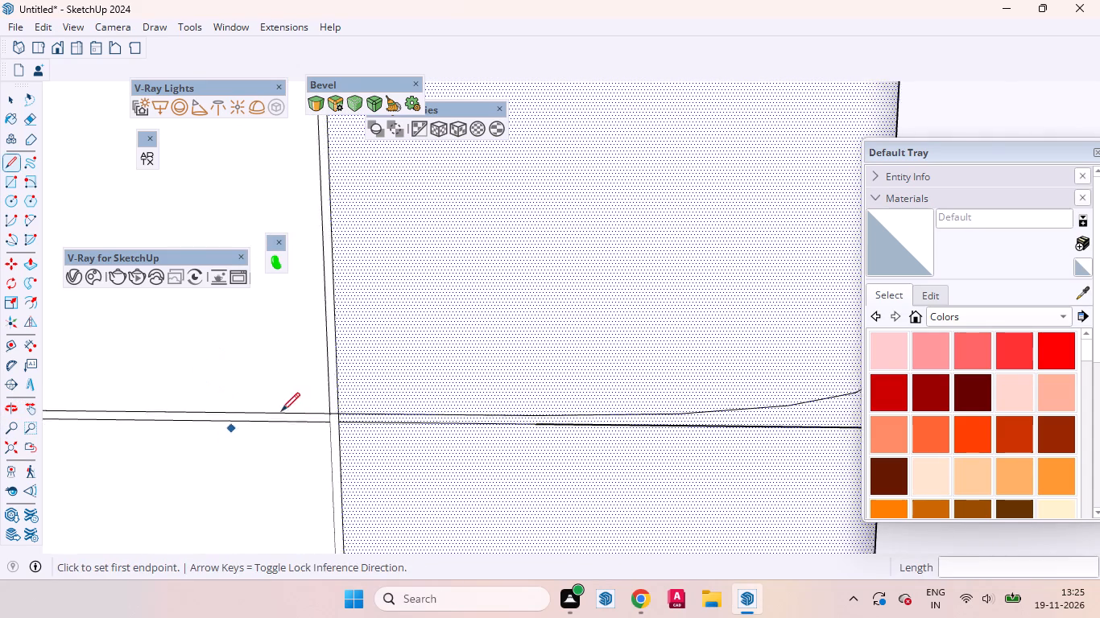
scroll(281, 411, "up", 14)
scroll(227, 482, "down", 16)
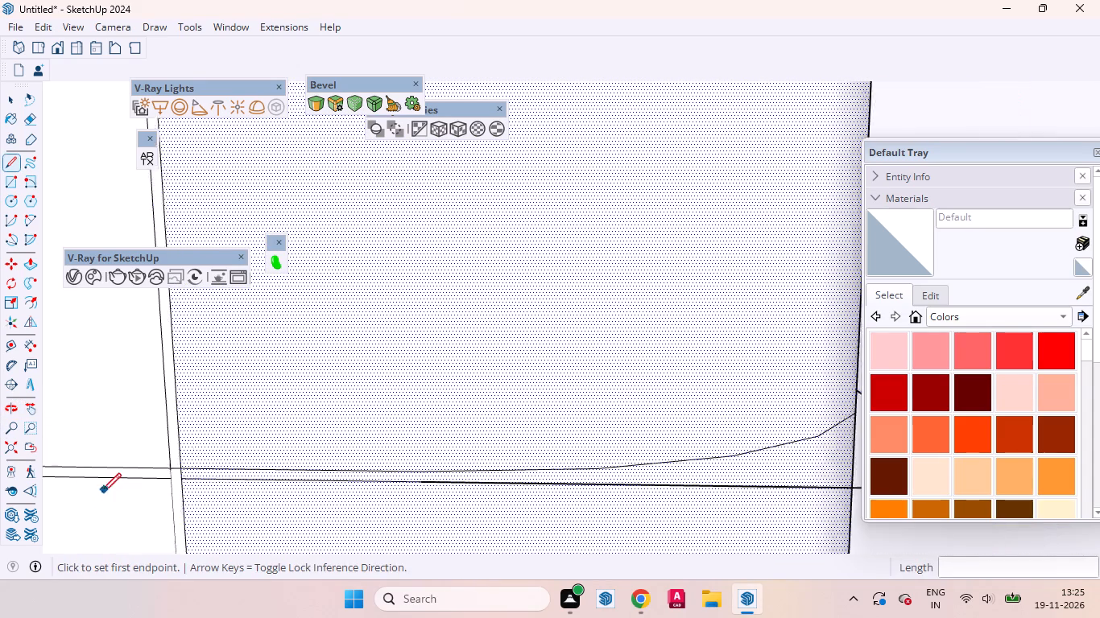
scroll(102, 492, "down", 4)
scroll(98, 488, "up", 1)
scroll(552, 484, "up", 10)
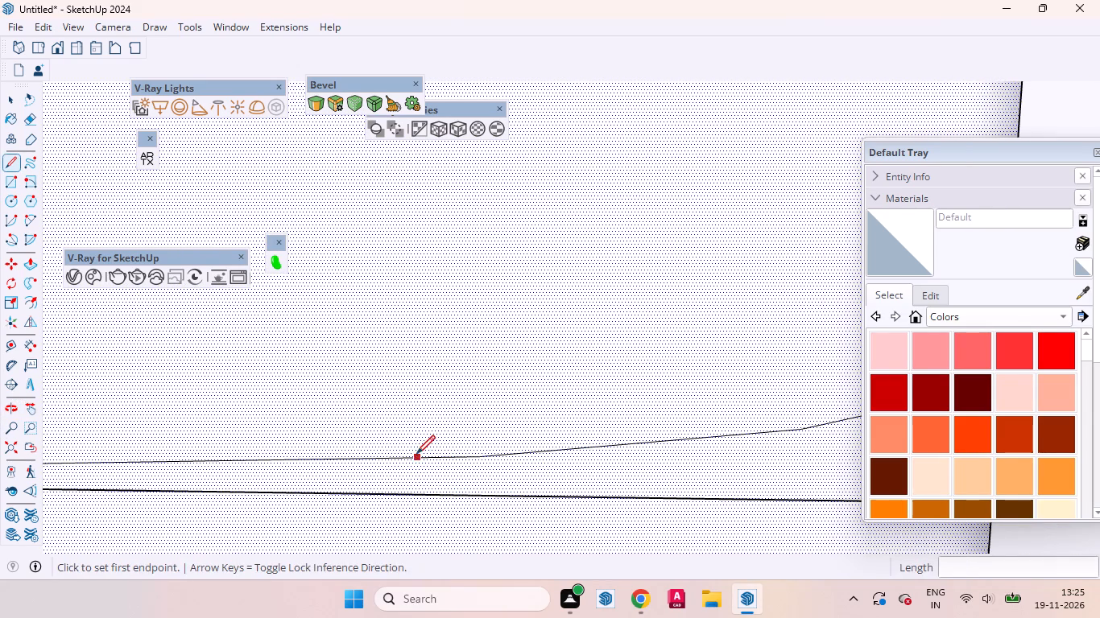
Erase the two straight line segments that project beyond the rounded corner to a sharp point.
key("space")
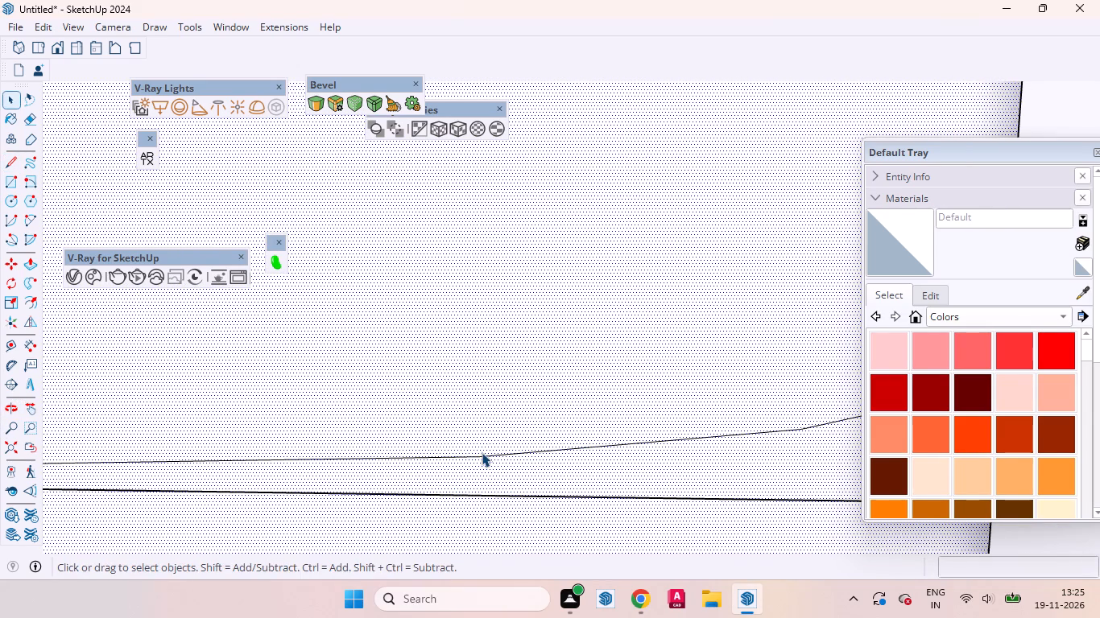
scroll(451, 465, "down", 20)
scroll(451, 465, "down", 1)
middle_click_drag(564, 460, 525, 492)
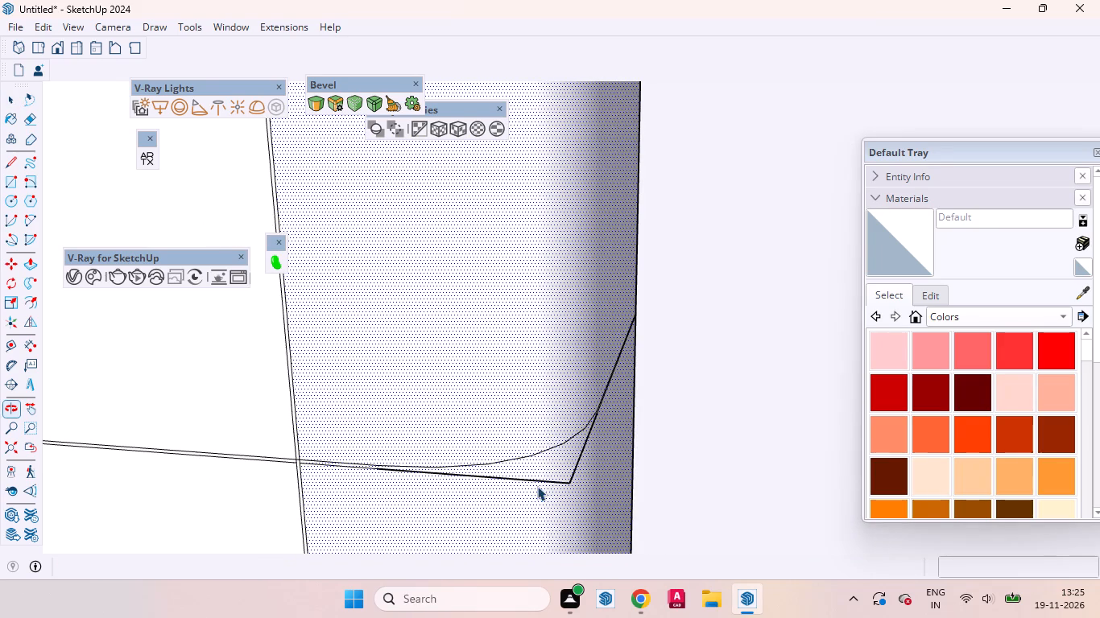
left_click(576, 464)
right_click(576, 464)
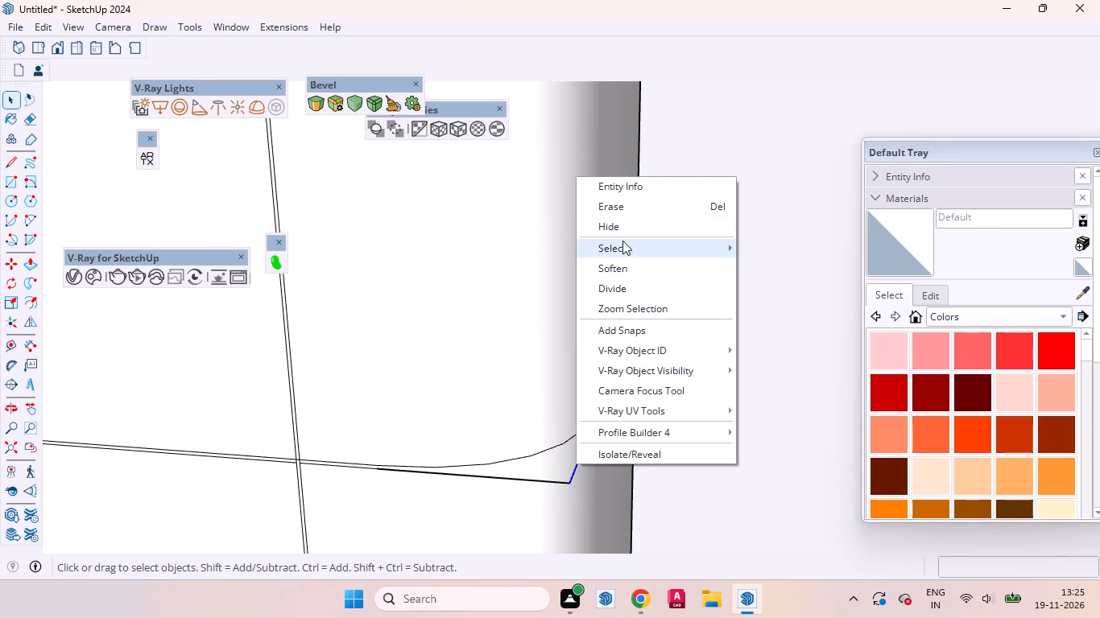
left_click(622, 201)
left_click(519, 479)
right_click(519, 479)
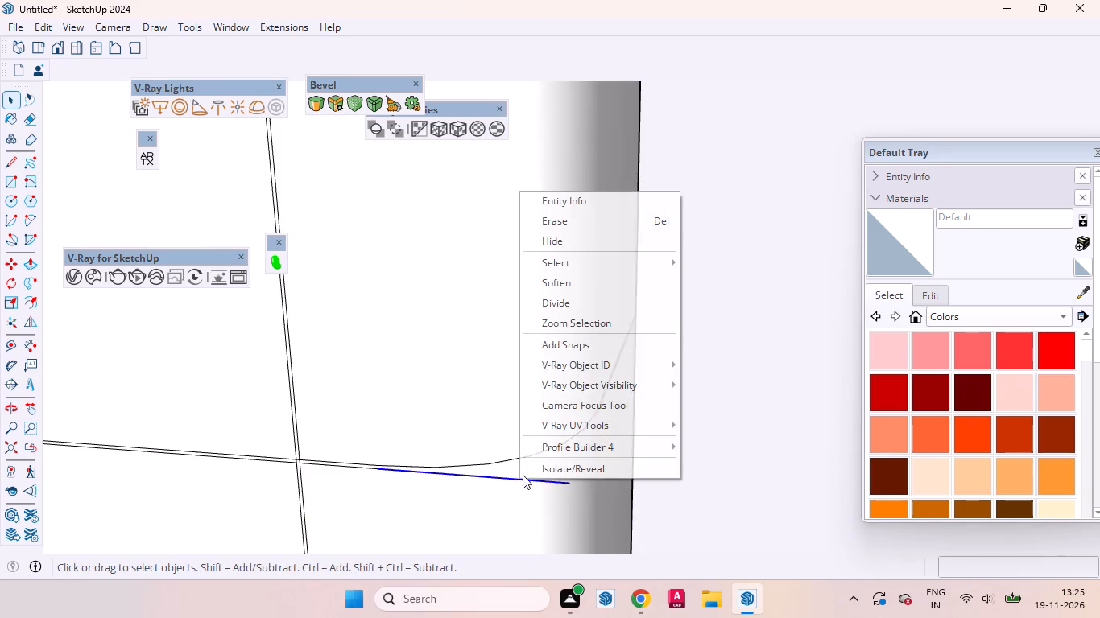
left_click(577, 223)
left_click(507, 398)
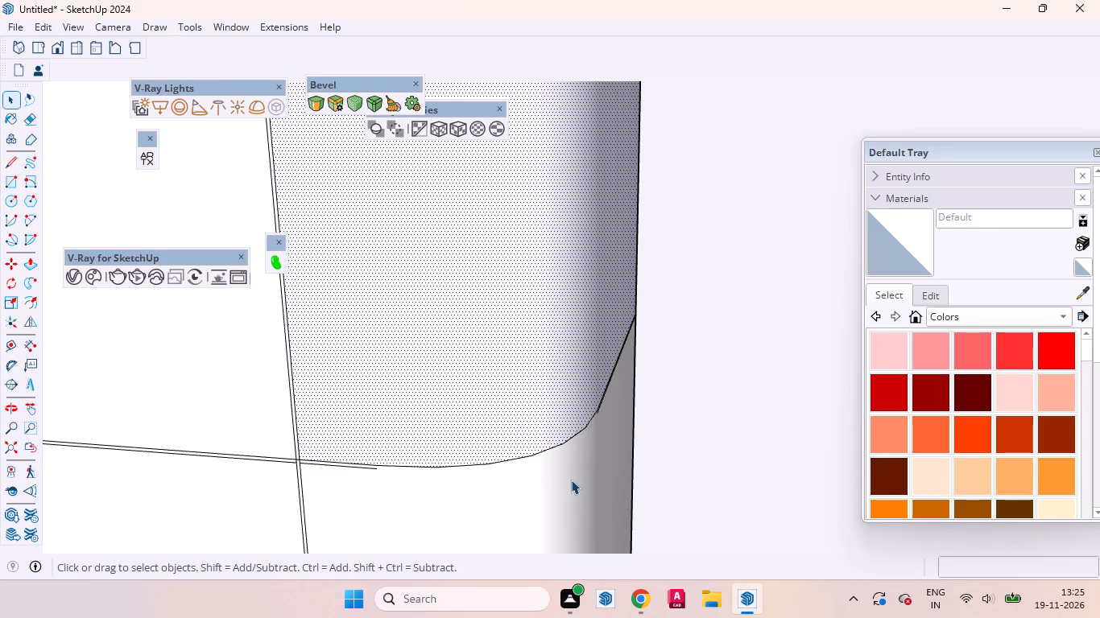
Erase the leftover lower straight lines beside the corner curve, one on the front face and one on the side.
middle_click_drag(569, 480, 451, 414)
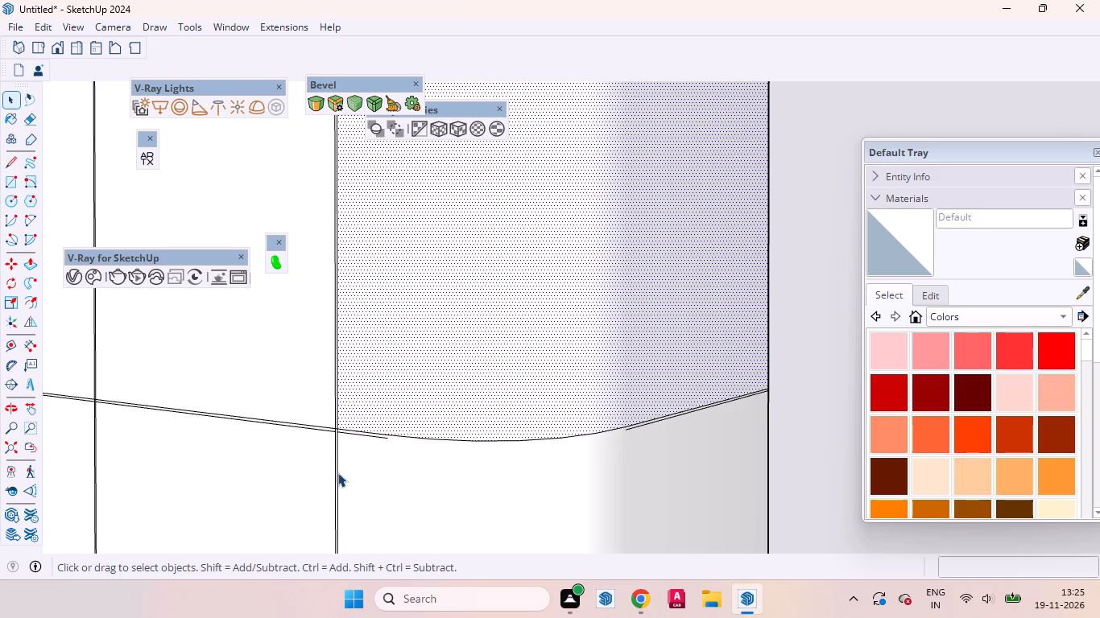
scroll(366, 436, "up", 2)
left_click(388, 465)
scroll(329, 398, "down", 3)
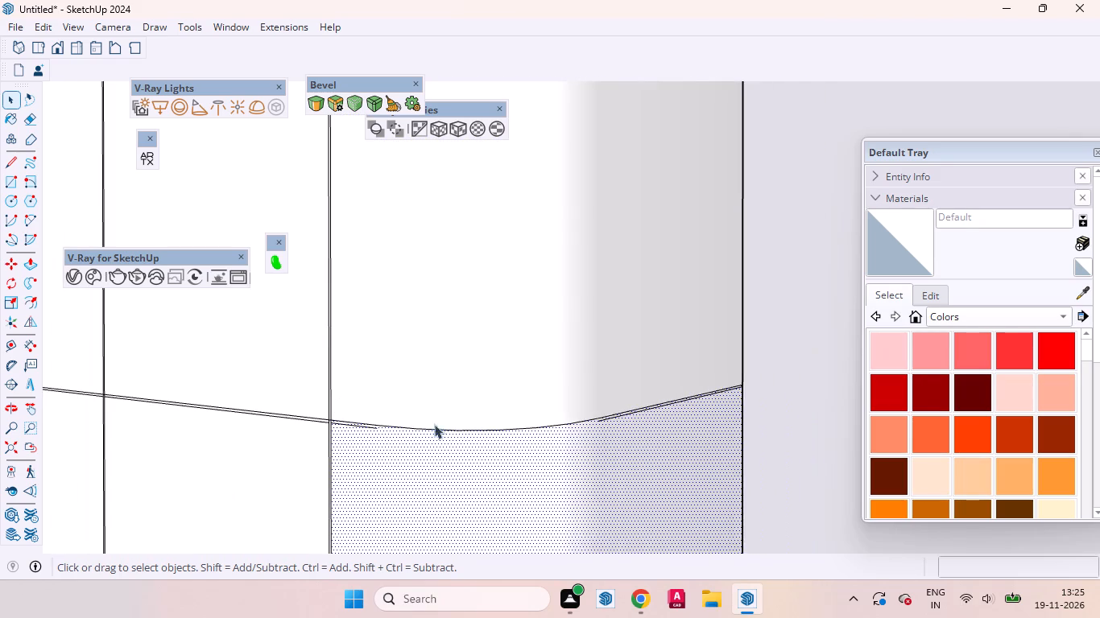
scroll(356, 431, "up", 3)
left_click(360, 423)
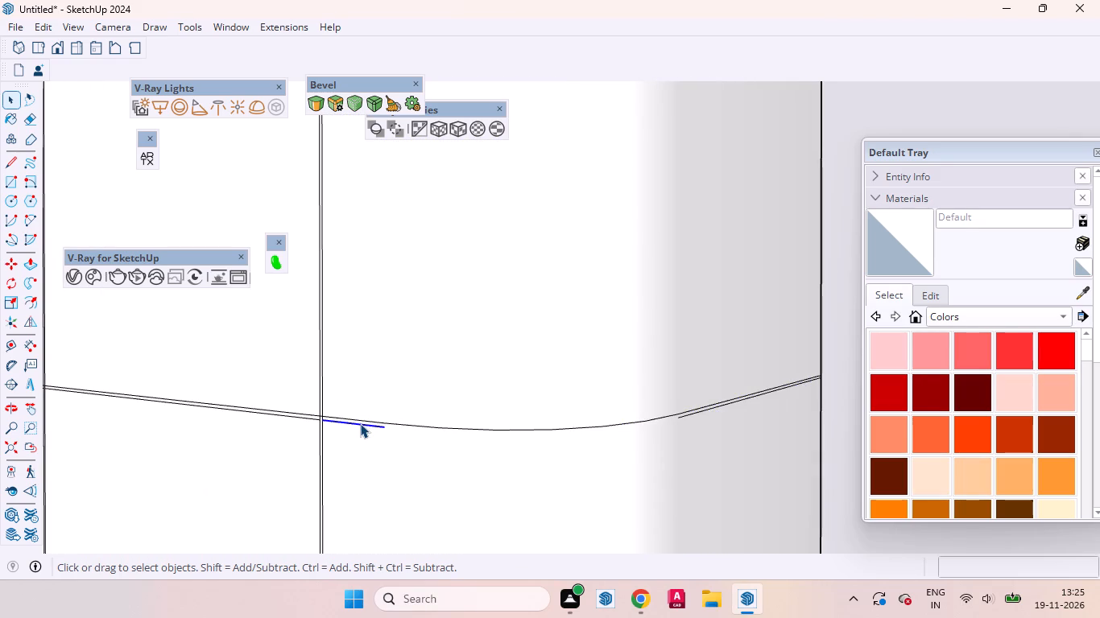
right_click(360, 423)
left_click(407, 162)
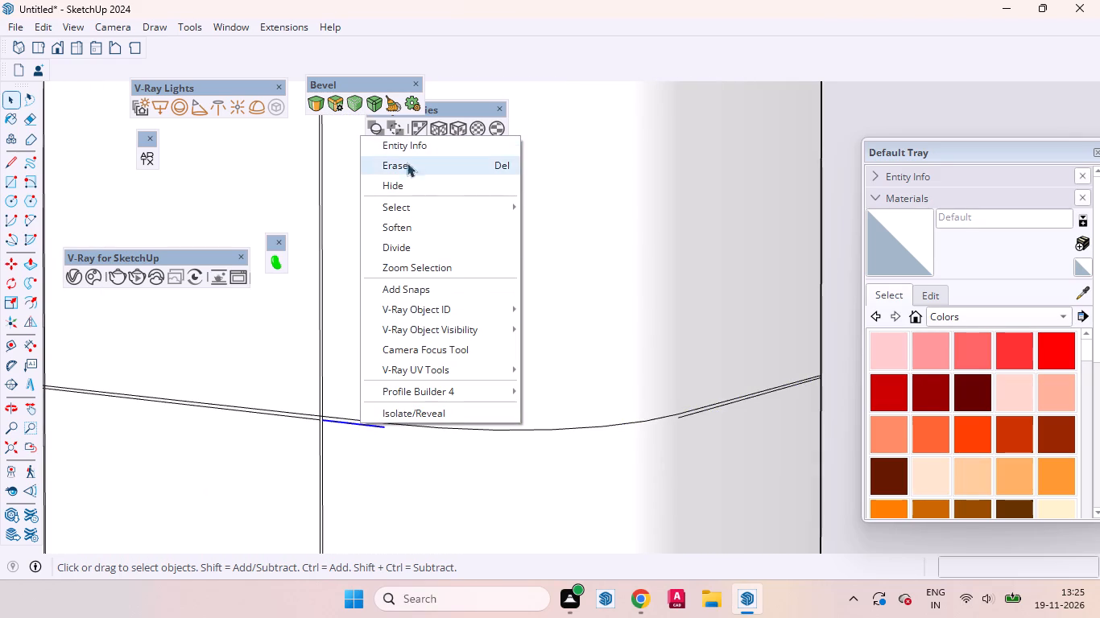
left_click(688, 415)
right_click(688, 415)
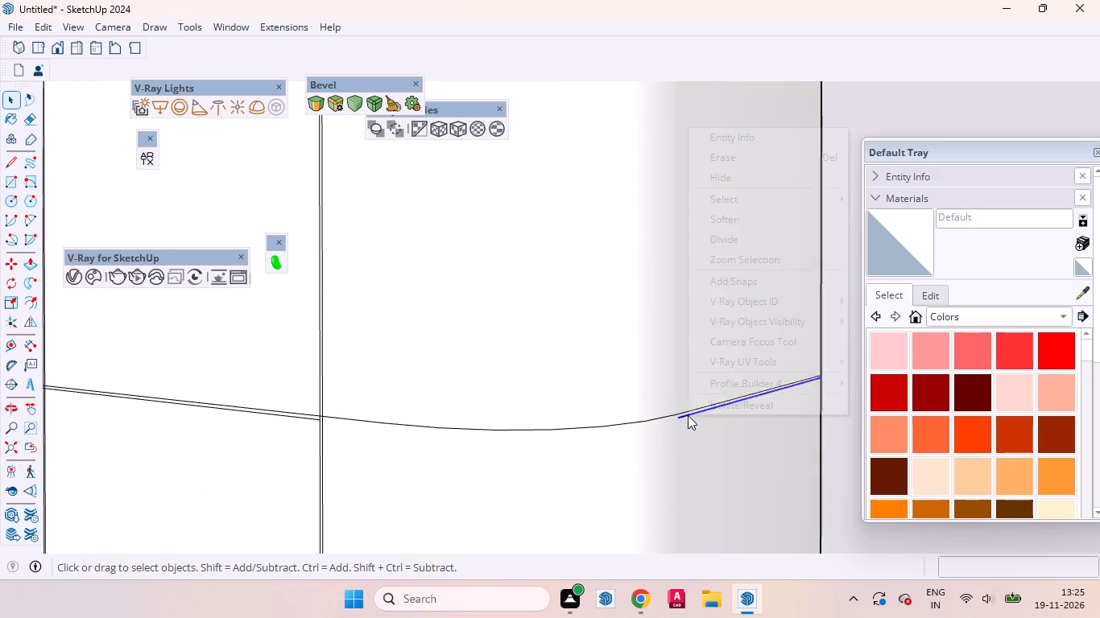
left_click(717, 154)
left_click(609, 336)
Copy the corner curve together with the side line about 1/8" down along the vertical groove edge.
scroll(524, 341, "down", 4)
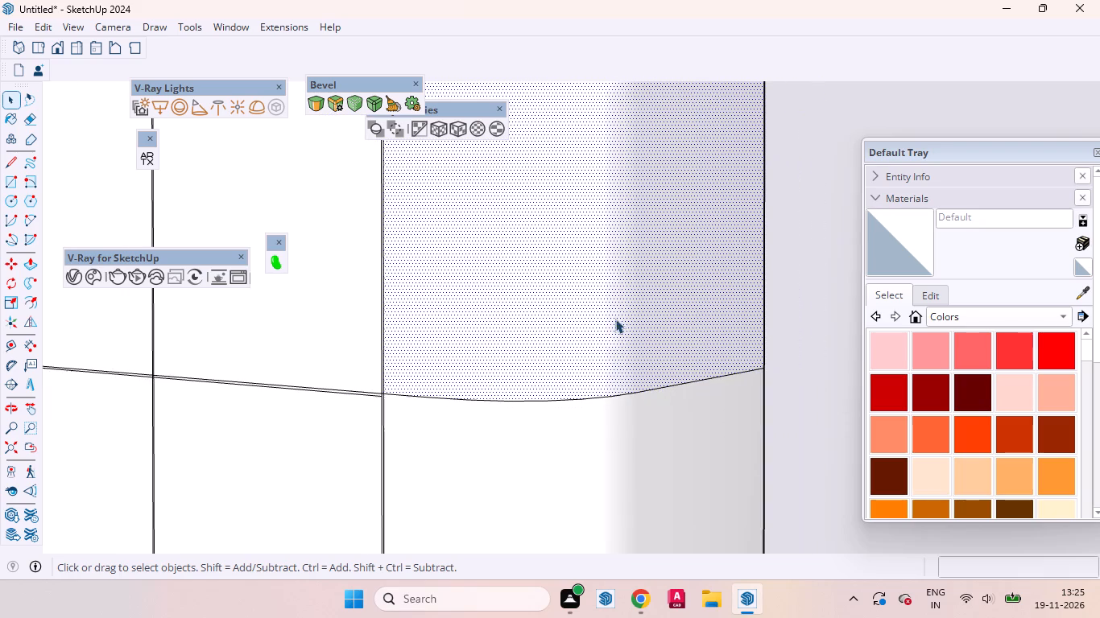
left_click(443, 398)
left_click(419, 394, "ctrl")
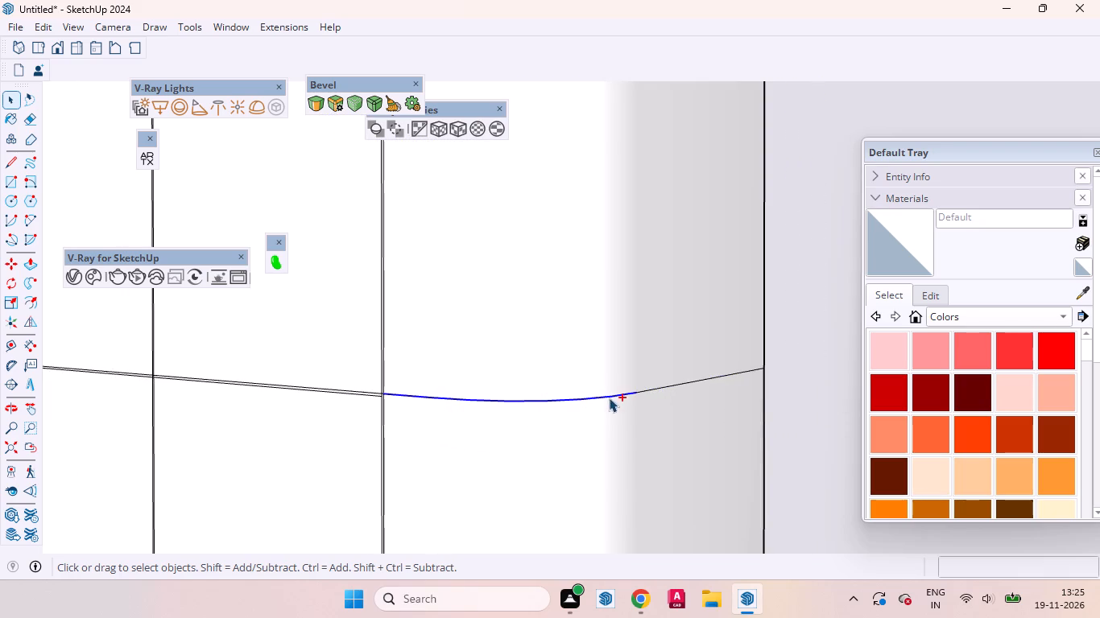
left_click(643, 391, "ctrl")
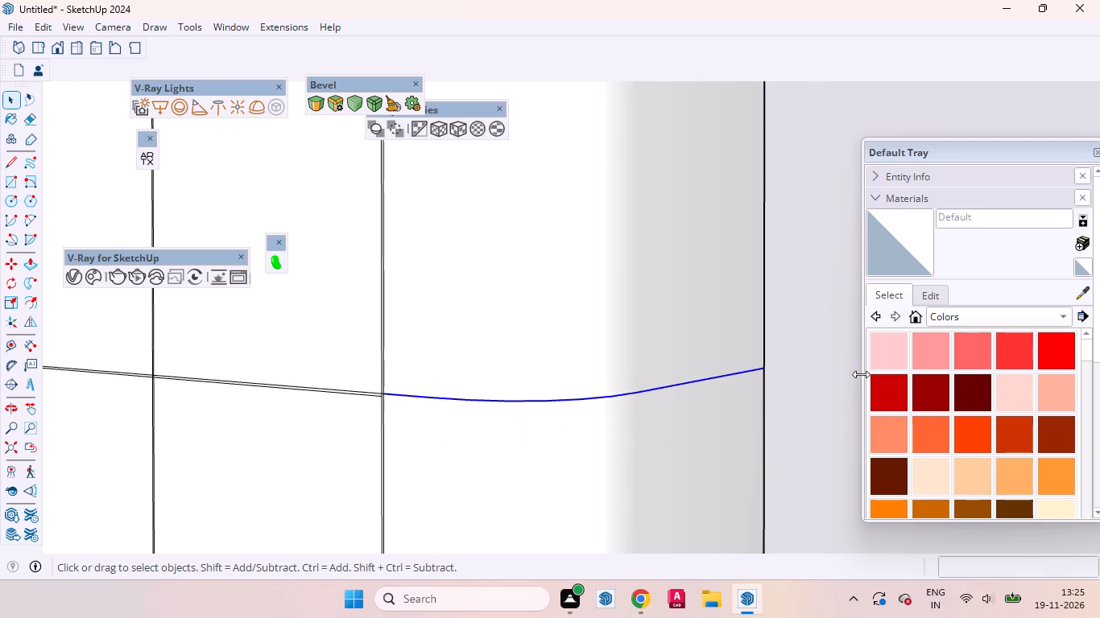
scroll(791, 367, "up", 11, "ctrl")
scroll(771, 365, "down", 13, "ctrl")
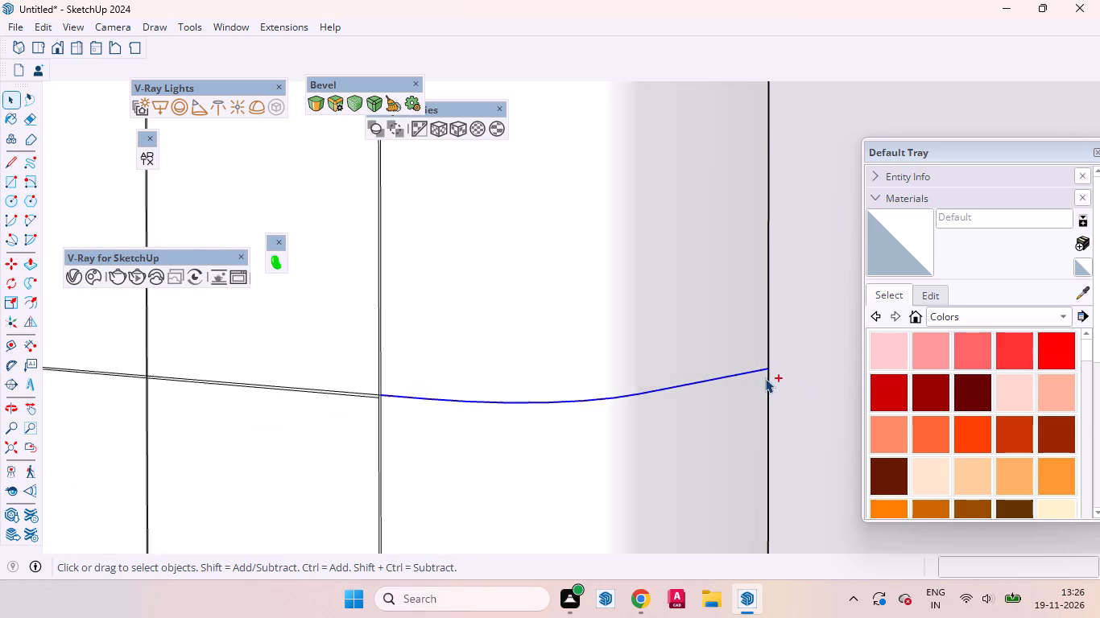
scroll(765, 378, "down", 3, "ctrl")
scroll(523, 388, "up", 17, "ctrl")
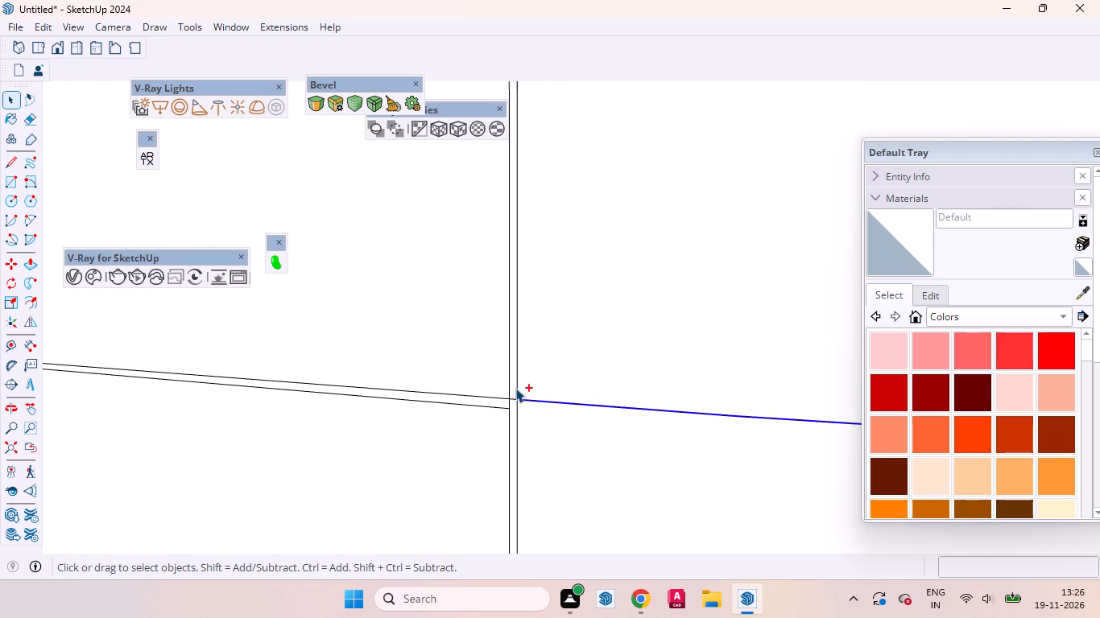
scroll(515, 388, "up", 13, "ctrl")
key("m")
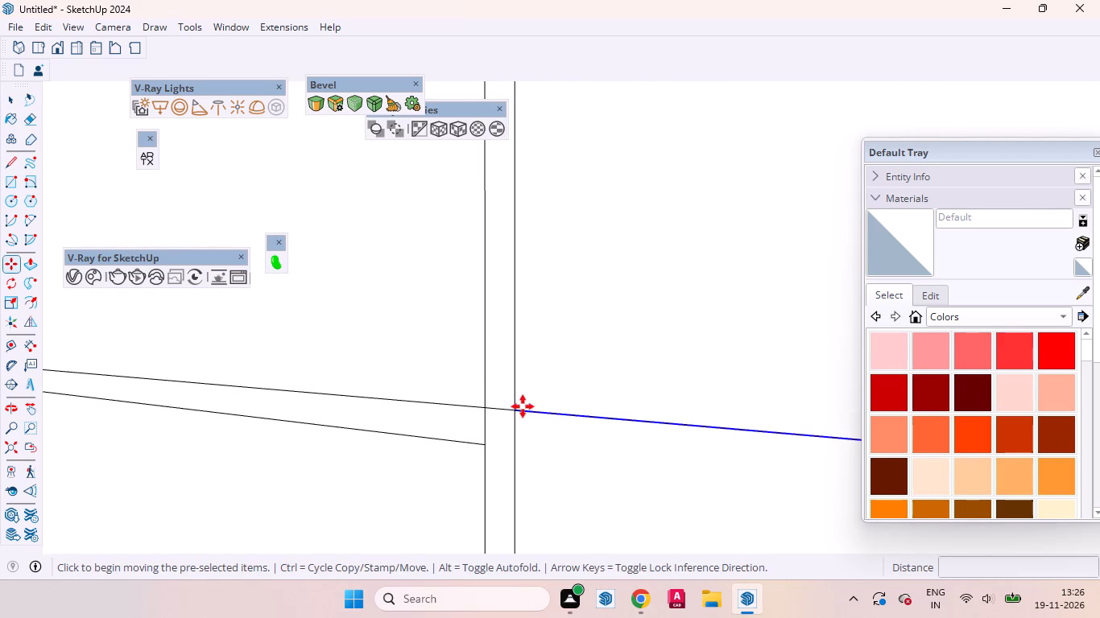
scroll(521, 408, "up", 3)
left_click(513, 412)
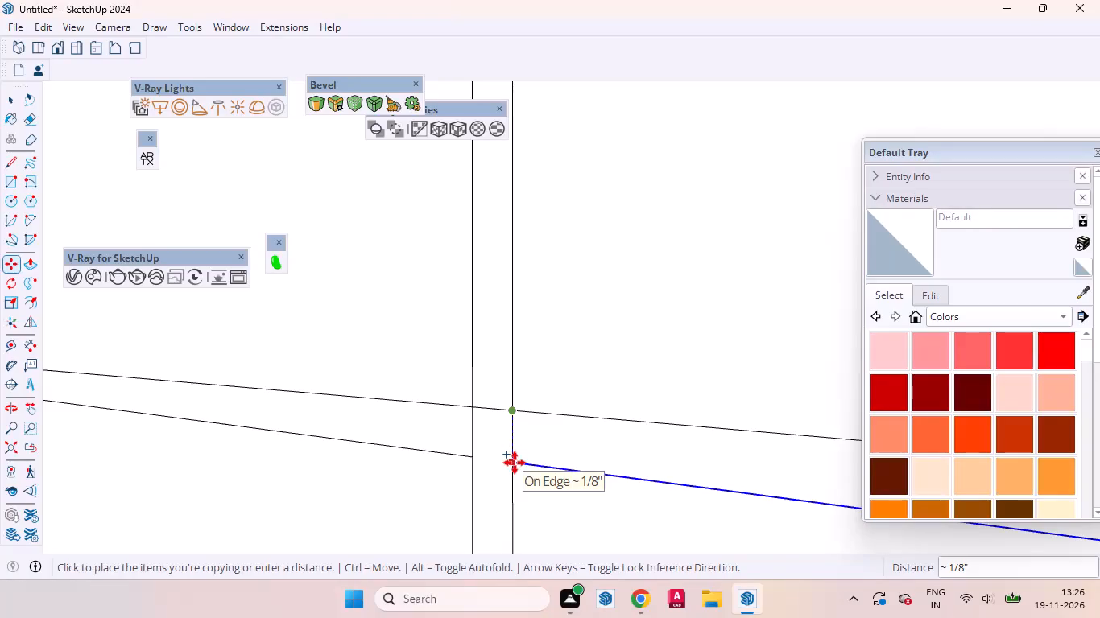
left_click(515, 463)
key("space")
left_click(556, 443)
scroll(419, 439, "down", 7)
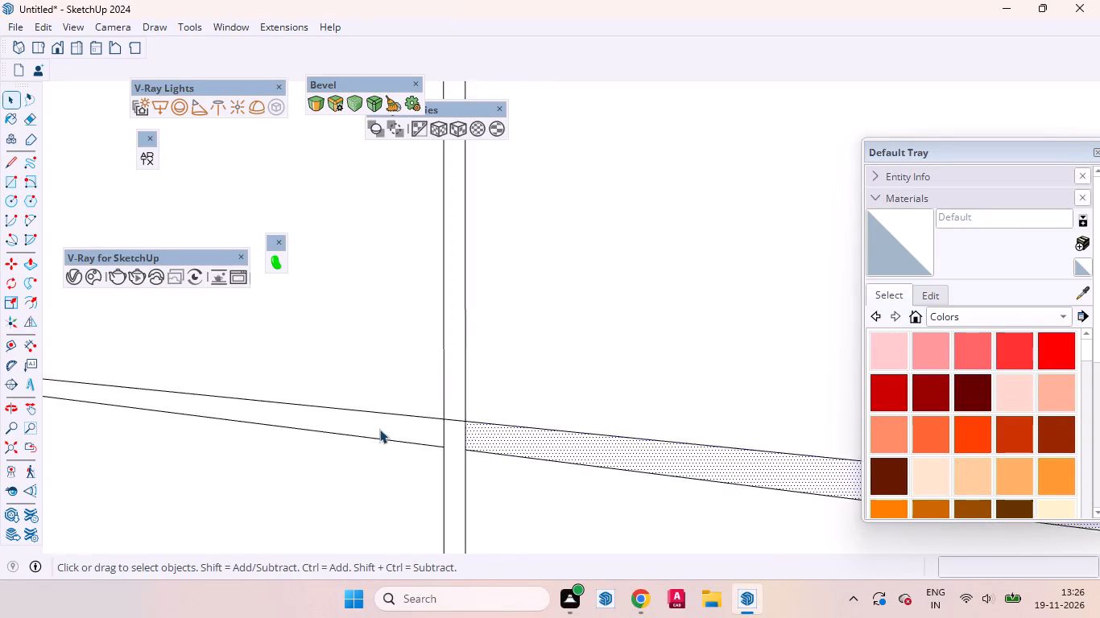
Examine the horizontal groove around the rounded corner and along the side, followed by the whole wardrobe front.
scroll(379, 429, "down", 20)
scroll(379, 429, "down", 5)
scroll(571, 418, "up", 5)
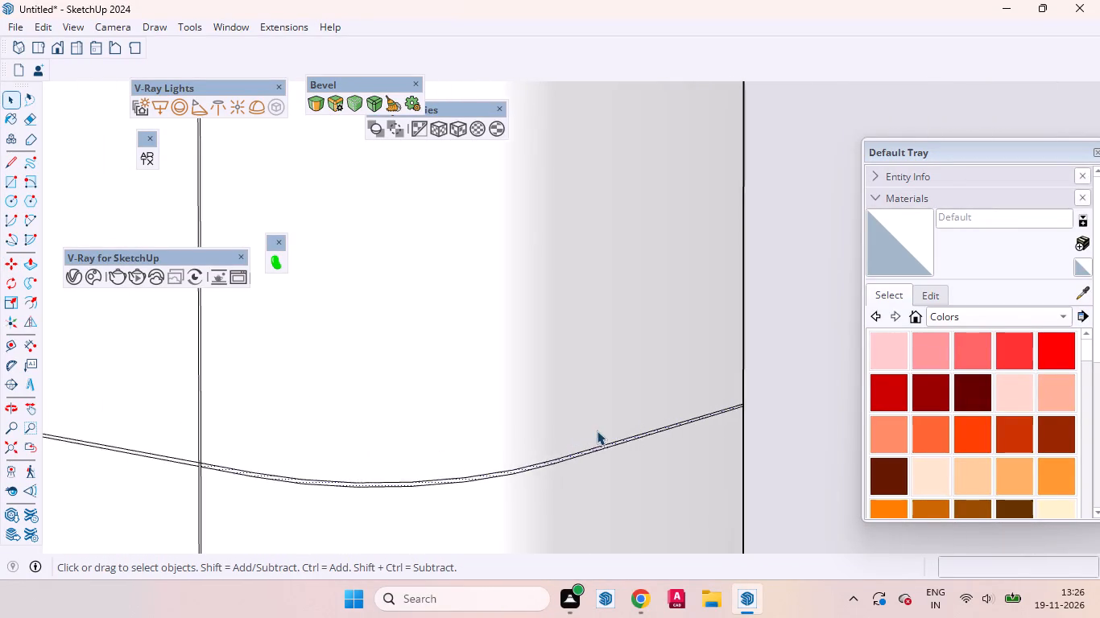
scroll(597, 431, "up", 2)
middle_click_drag(531, 435, 567, 444)
scroll(587, 417, "down", 1)
scroll(622, 426, "up", 7)
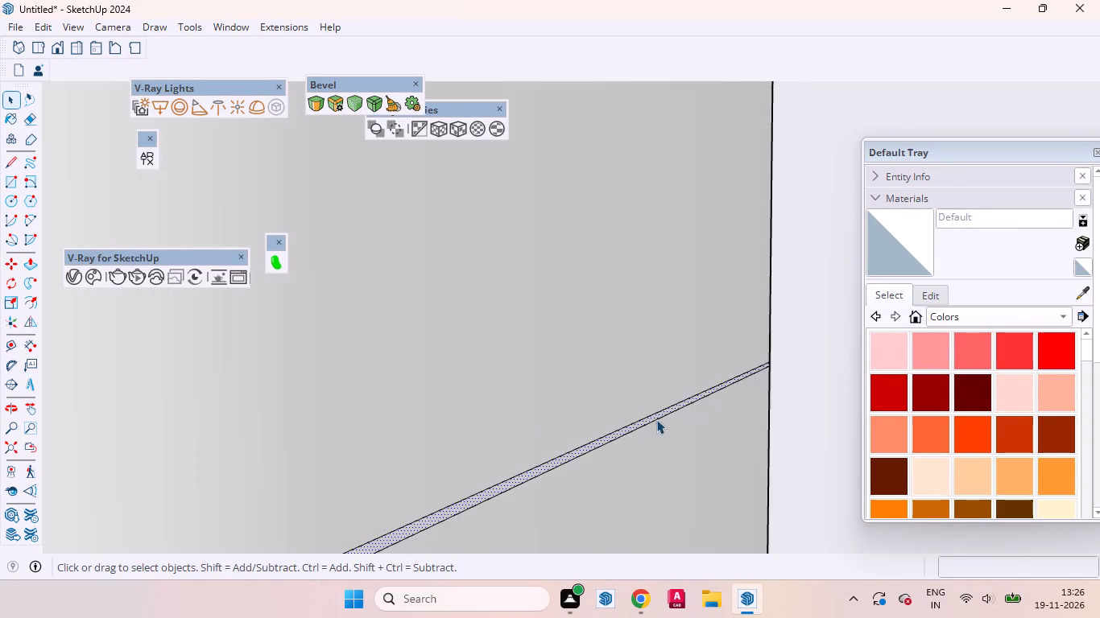
scroll(656, 419, "up", 3)
scroll(615, 428, "down", 20)
scroll(615, 428, "down", 11)
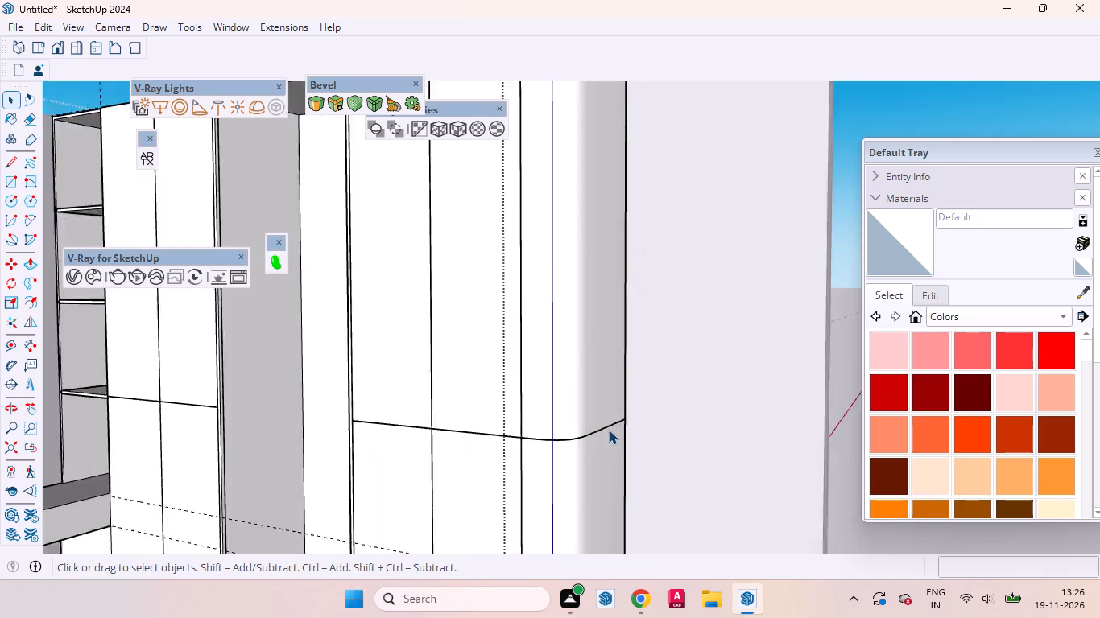
scroll(609, 430, "down", 8)
middle_click_drag(587, 444, 725, 487)
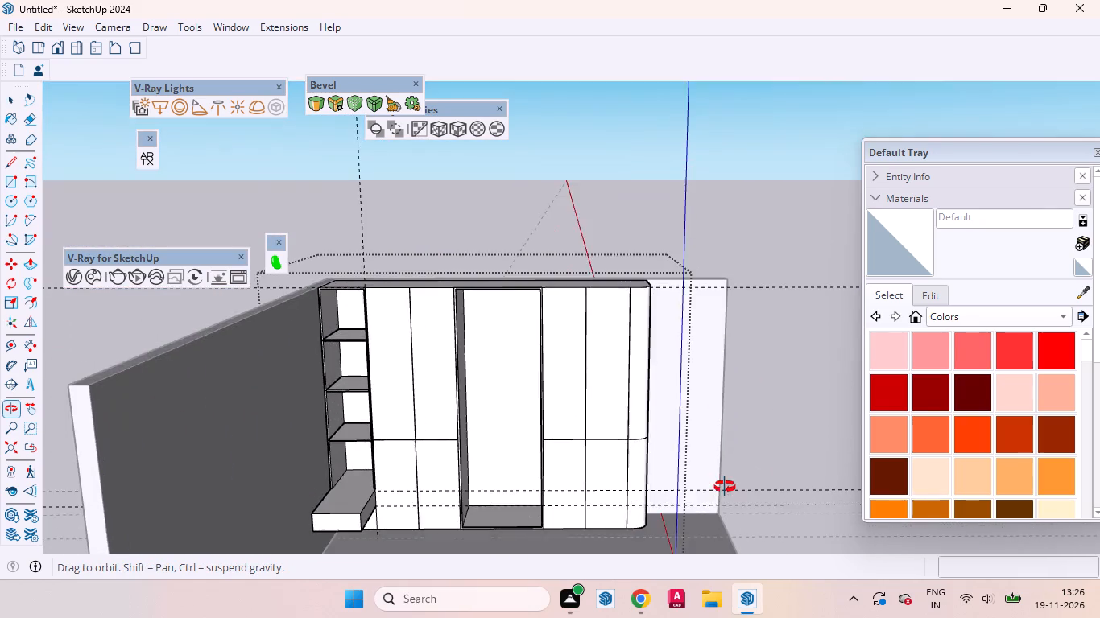
middle_click_drag(725, 487, 704, 518)
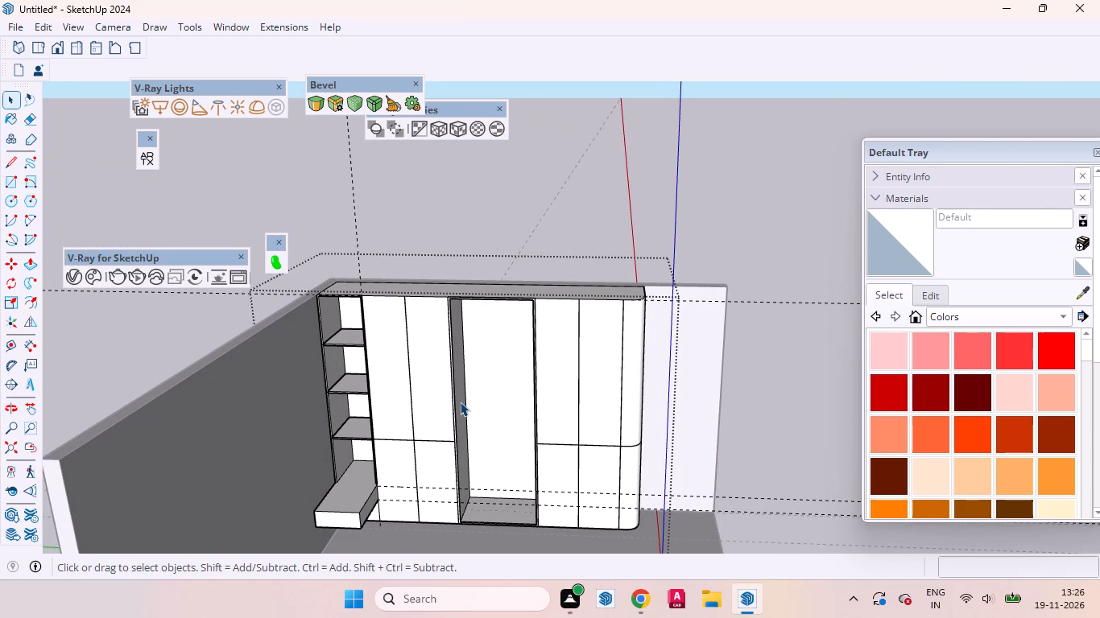
Import the Oak Veneered MDF texture from the Wood category of the Architextures library and return to the model.
left_click(139, 163)
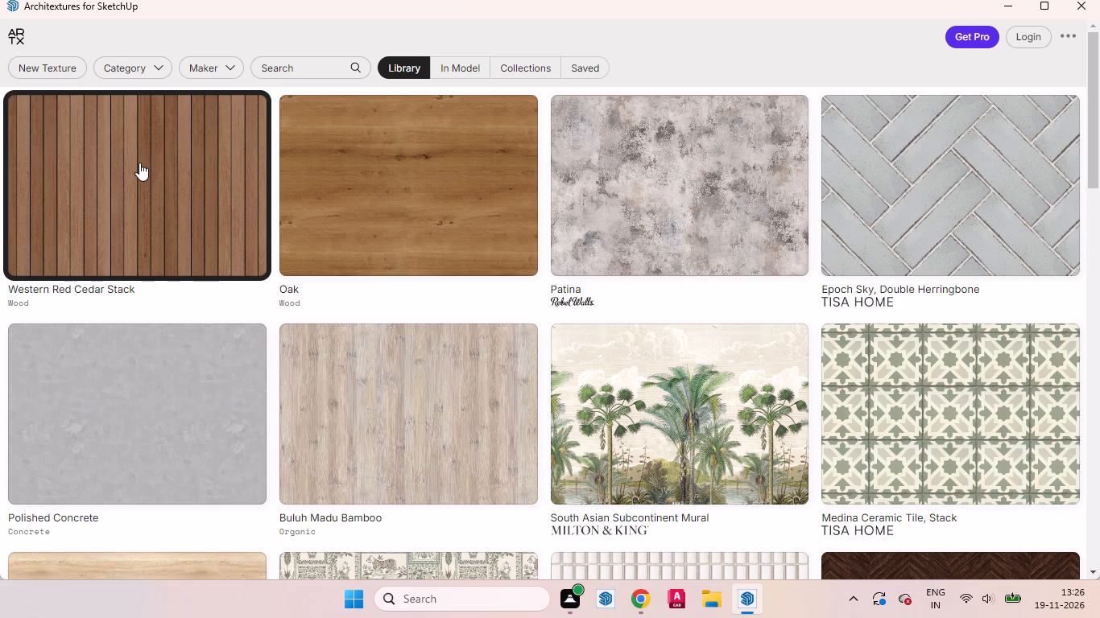
left_click(371, 191)
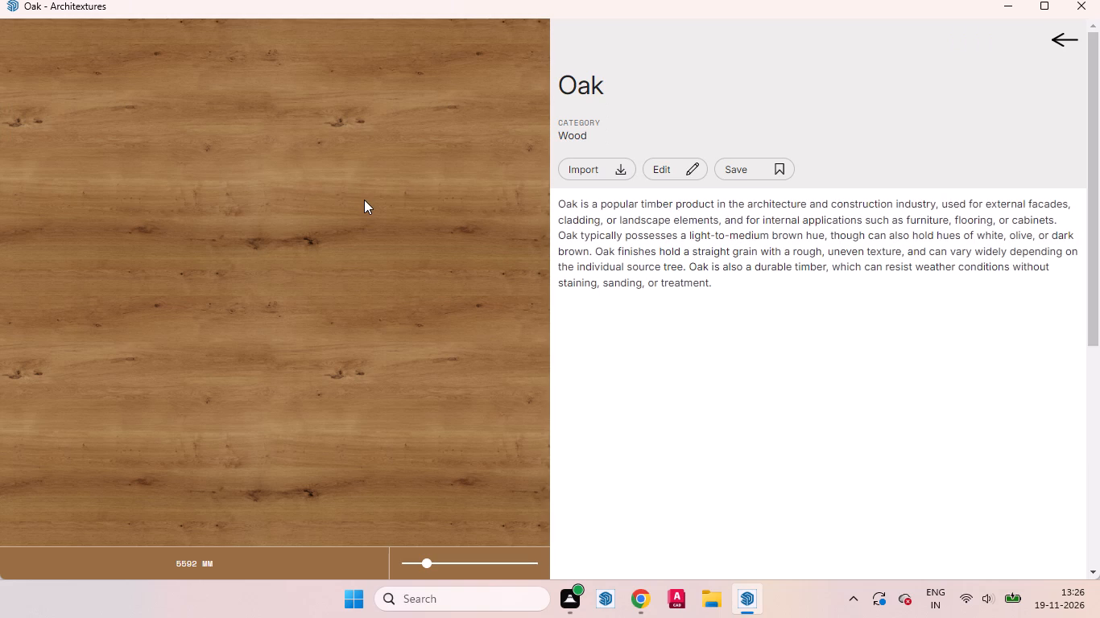
left_click(1070, 37)
left_click(144, 74)
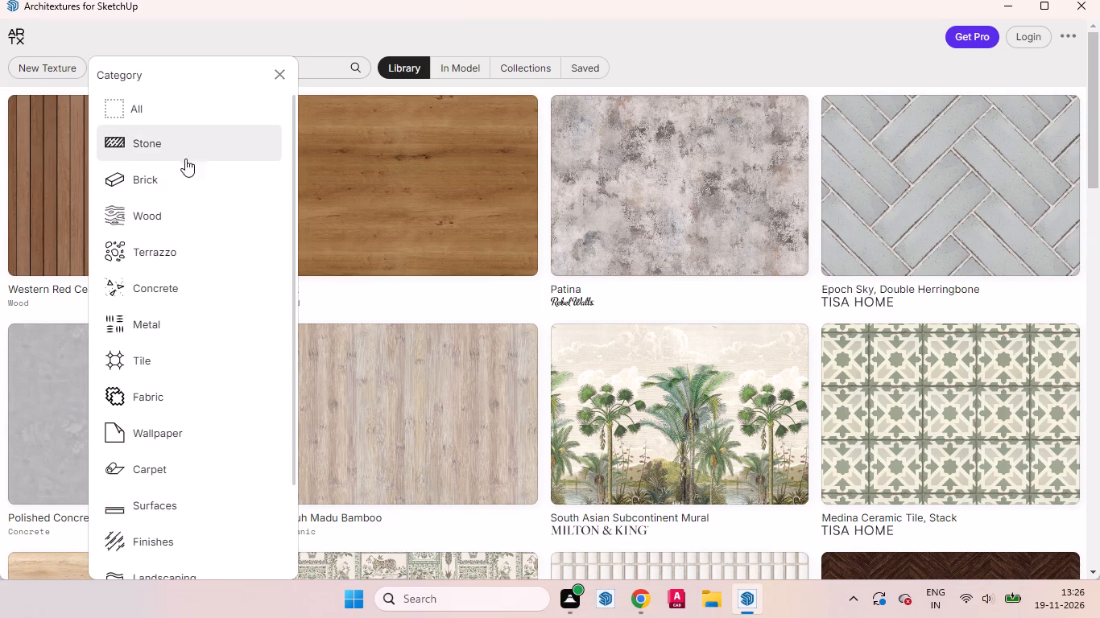
left_click(177, 220)
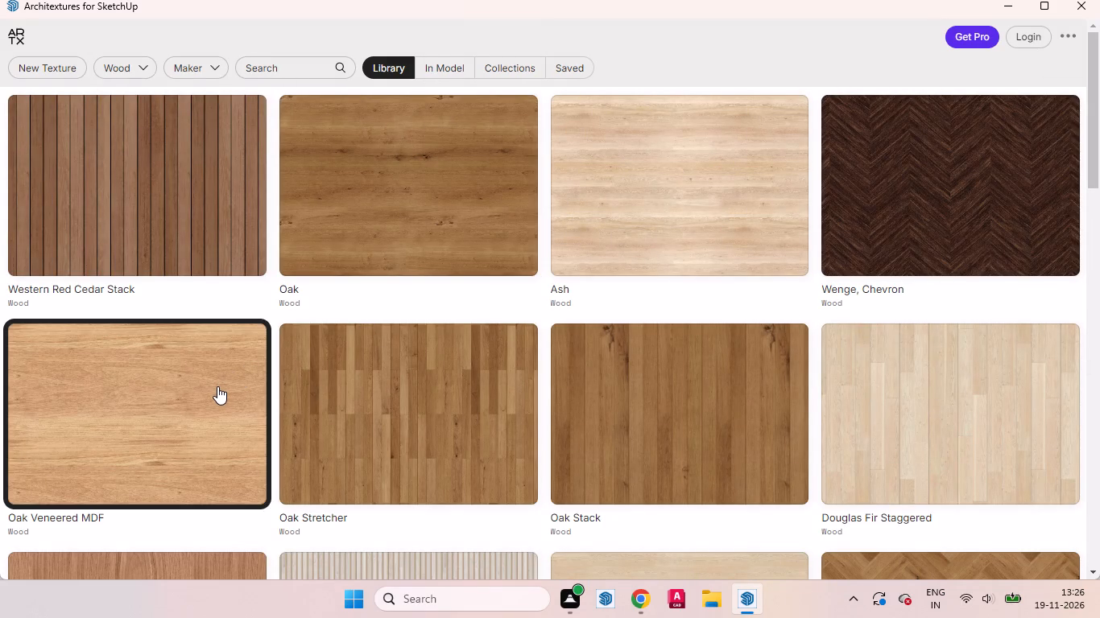
scroll(230, 418, "down", 5)
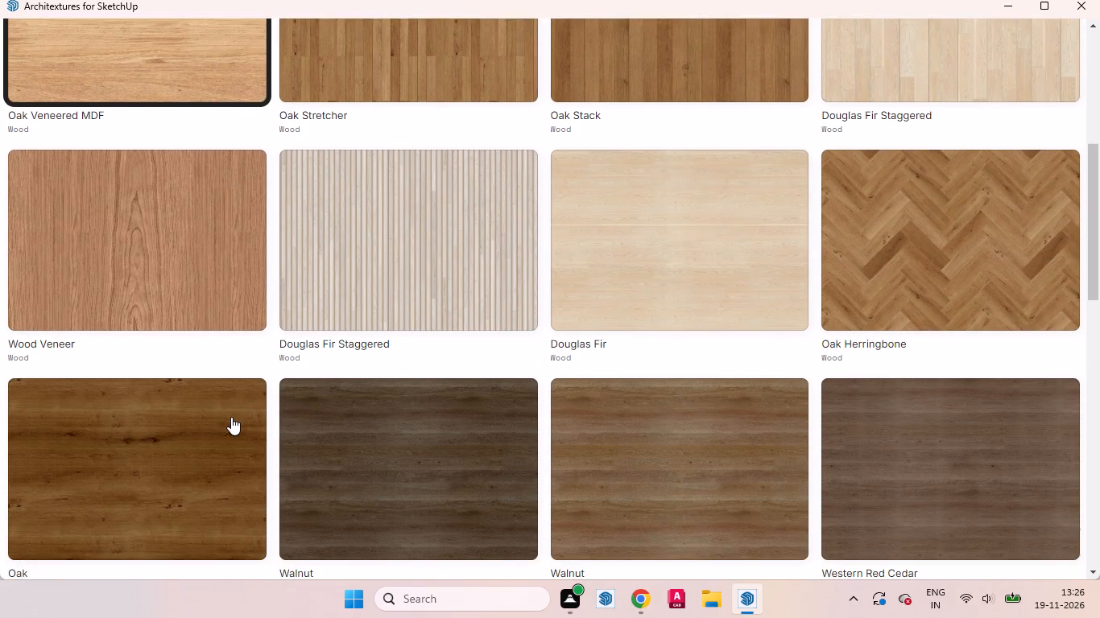
scroll(231, 417, "down", 7)
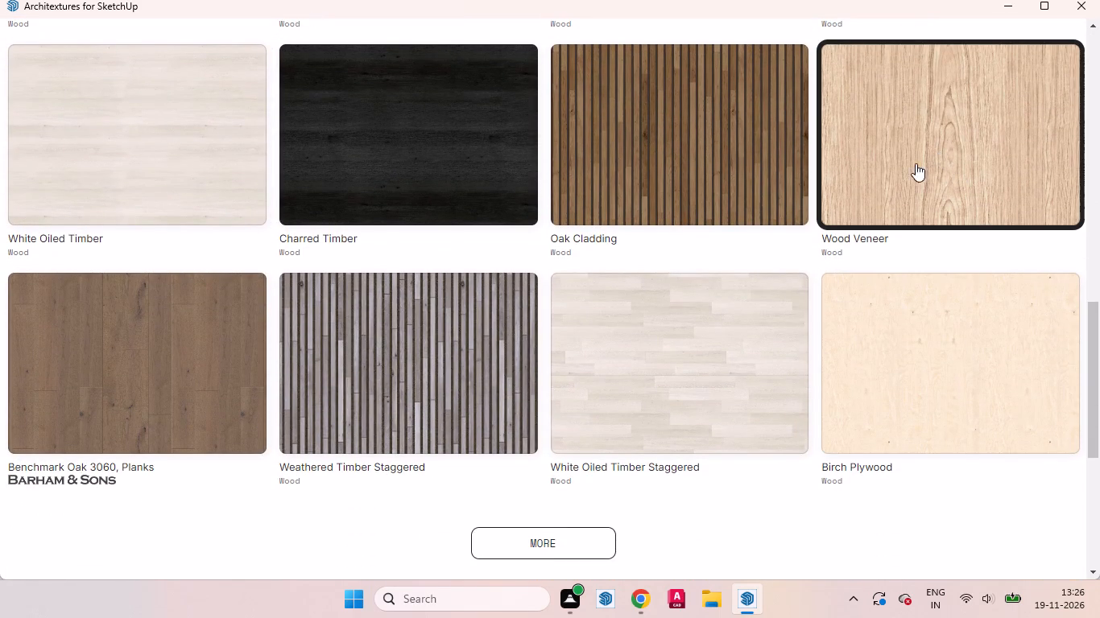
scroll(371, 291, "up", 9)
left_click(176, 210)
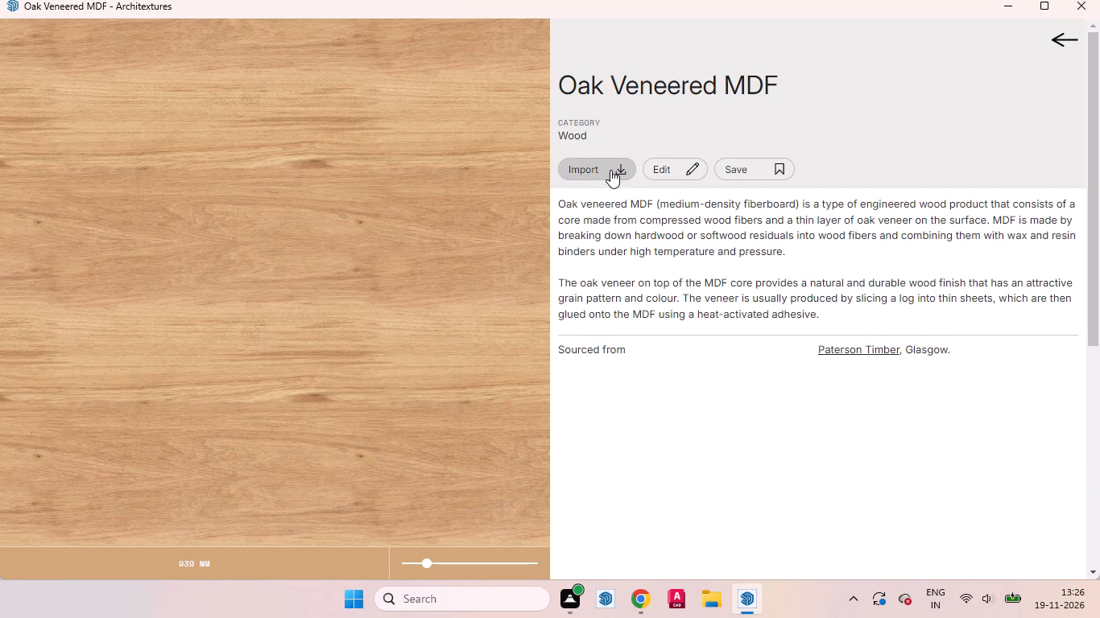
left_click(610, 170)
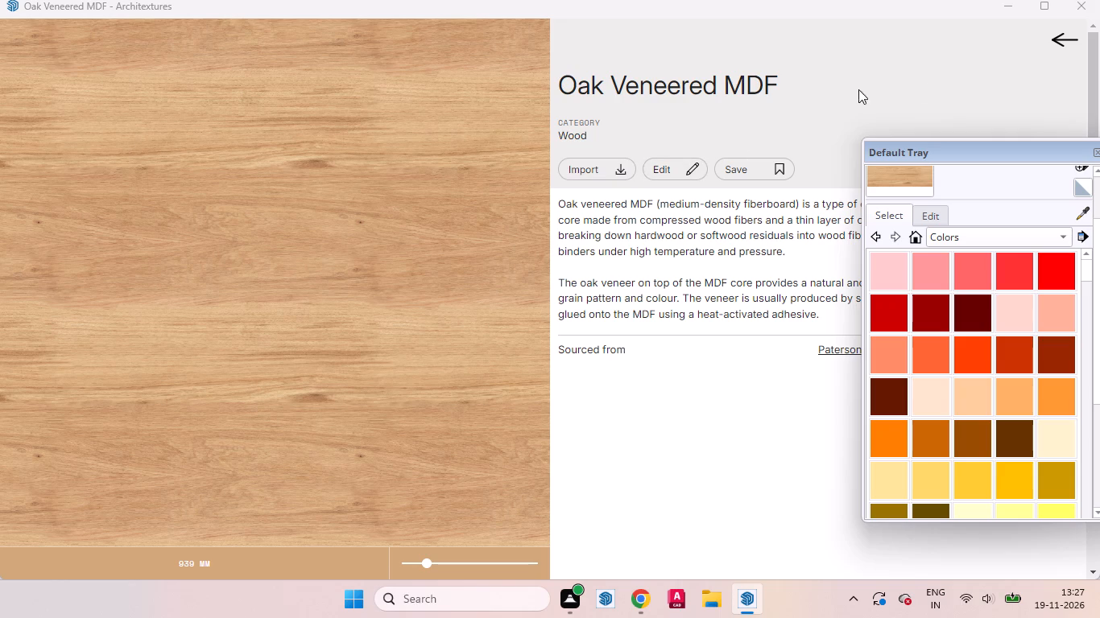
left_click(1057, 41)
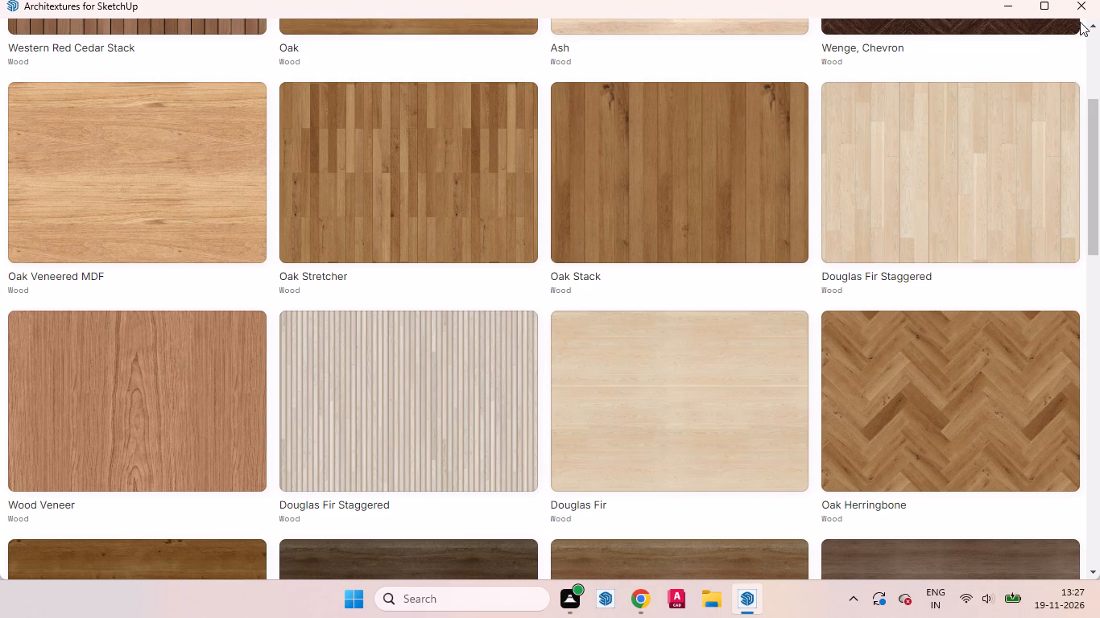
left_click(1018, 7)
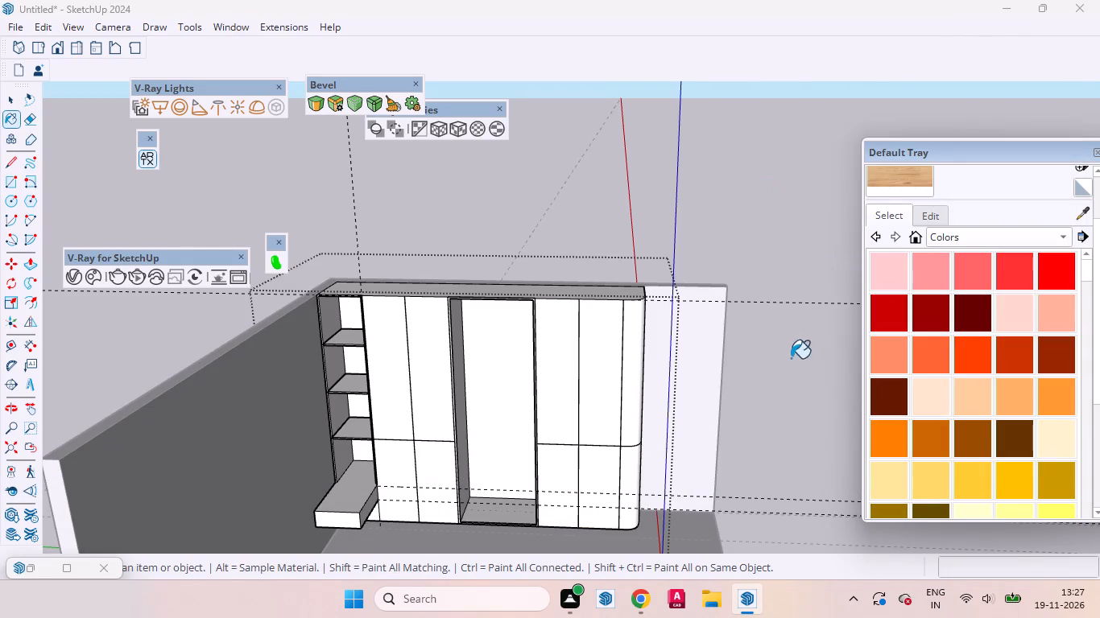
Paint the front edge frame of the open shelf unit with the Oak Veneered MDF material.
key("space")
scroll(308, 416, "up", 4)
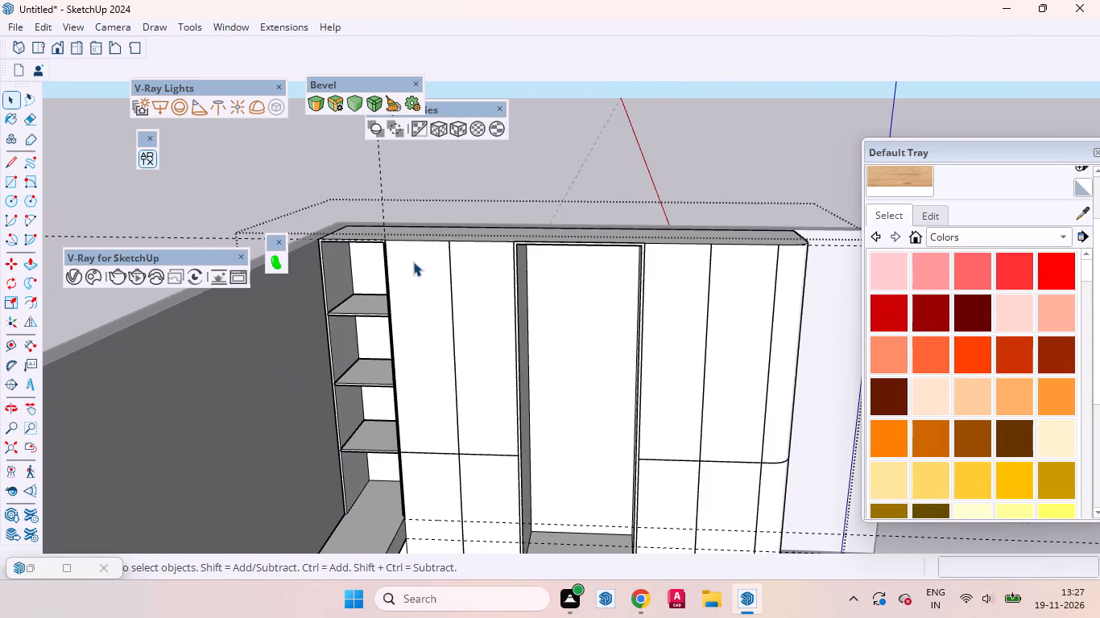
scroll(450, 262, "down", 3)
scroll(241, 370, "up", 18)
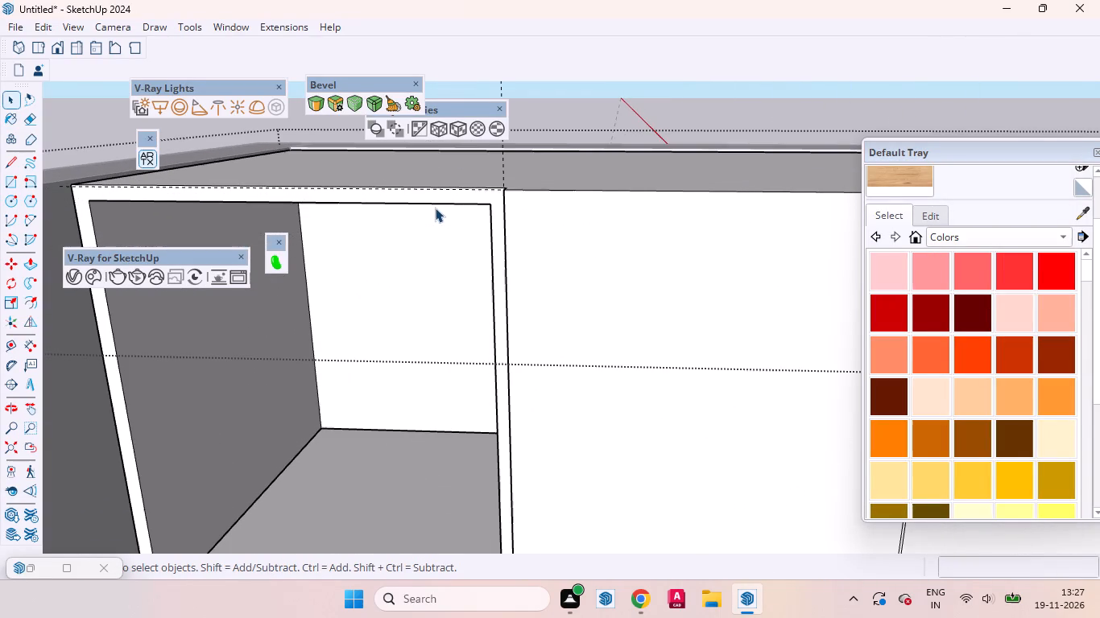
scroll(479, 196, "up", 3)
left_click(485, 194)
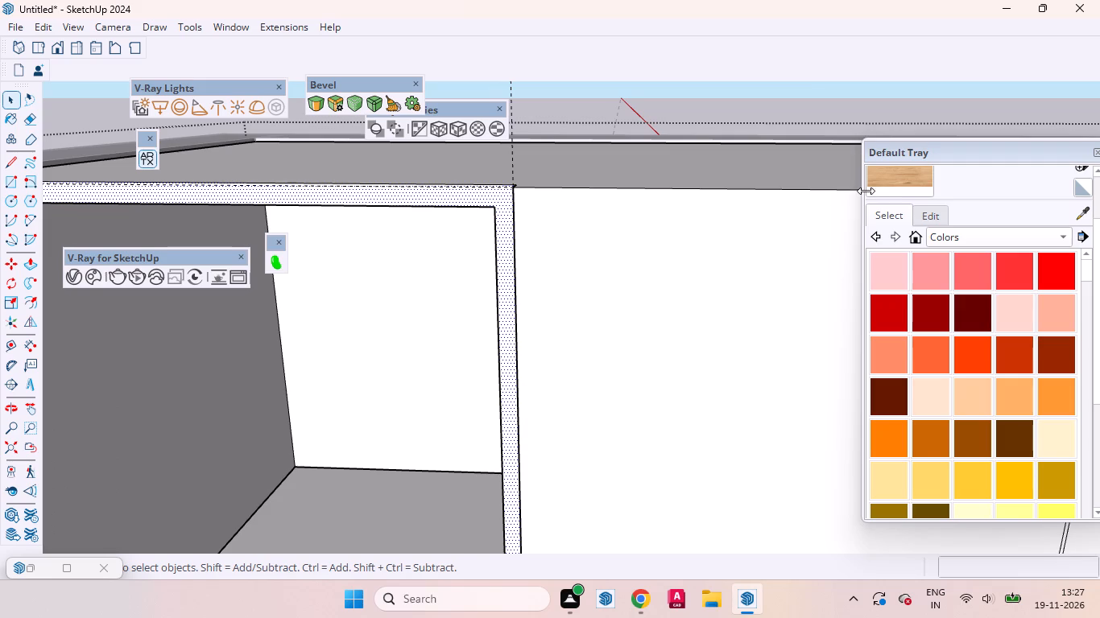
left_click(890, 190)
scroll(476, 211, "up", 3)
left_click(506, 189)
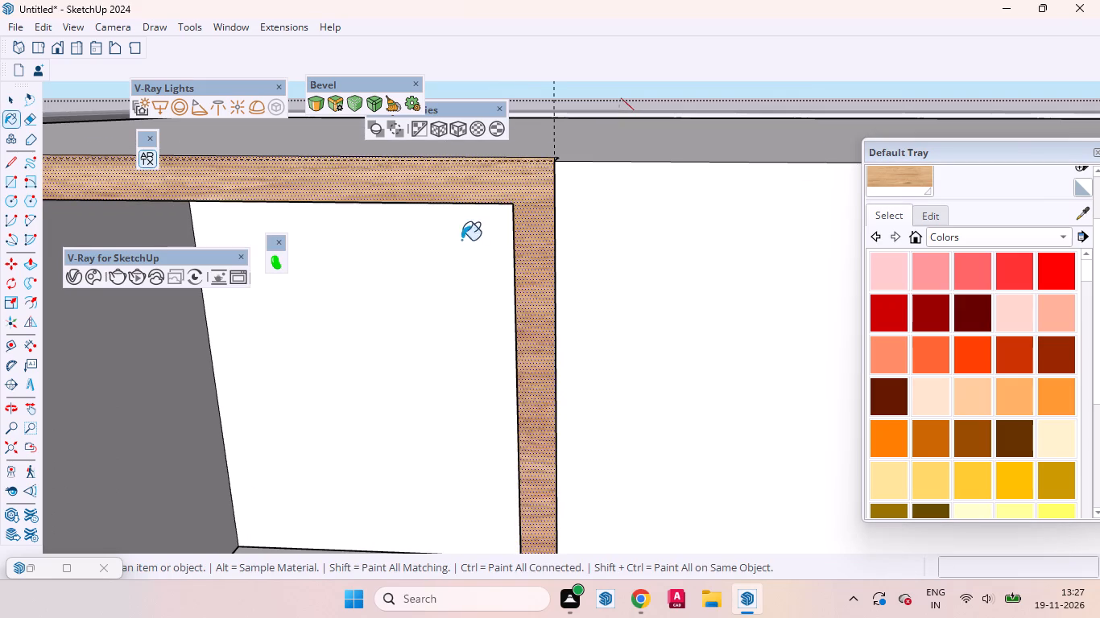
Apply the oak material to the open shelf unit's back panels, its wall-side inner face and its three shelves.
left_click(416, 290)
scroll(513, 210, "down", 8)
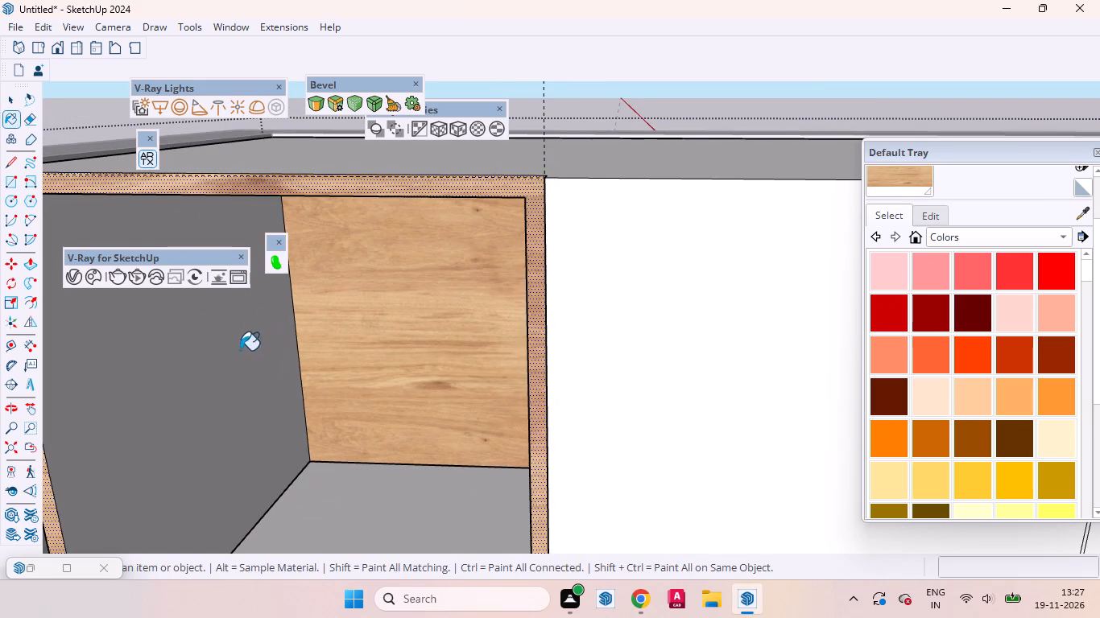
left_click(240, 350)
scroll(503, 239, "down", 7)
left_click(395, 414)
scroll(411, 242, "down", 6)
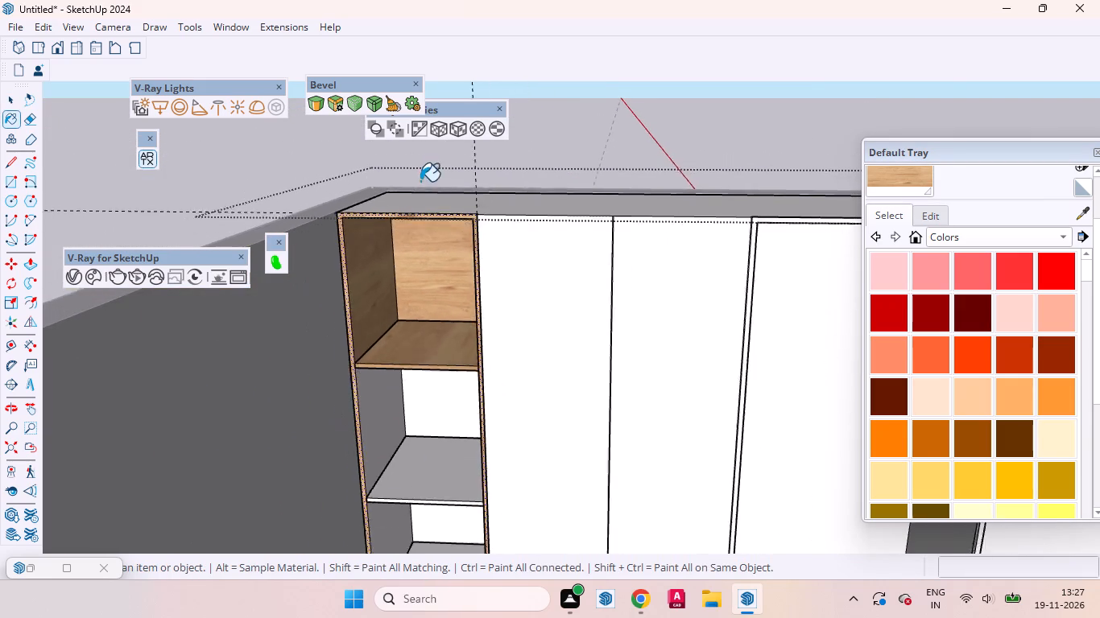
scroll(420, 181, "down", 2)
left_click(391, 374)
left_click(417, 365)
left_click(420, 408)
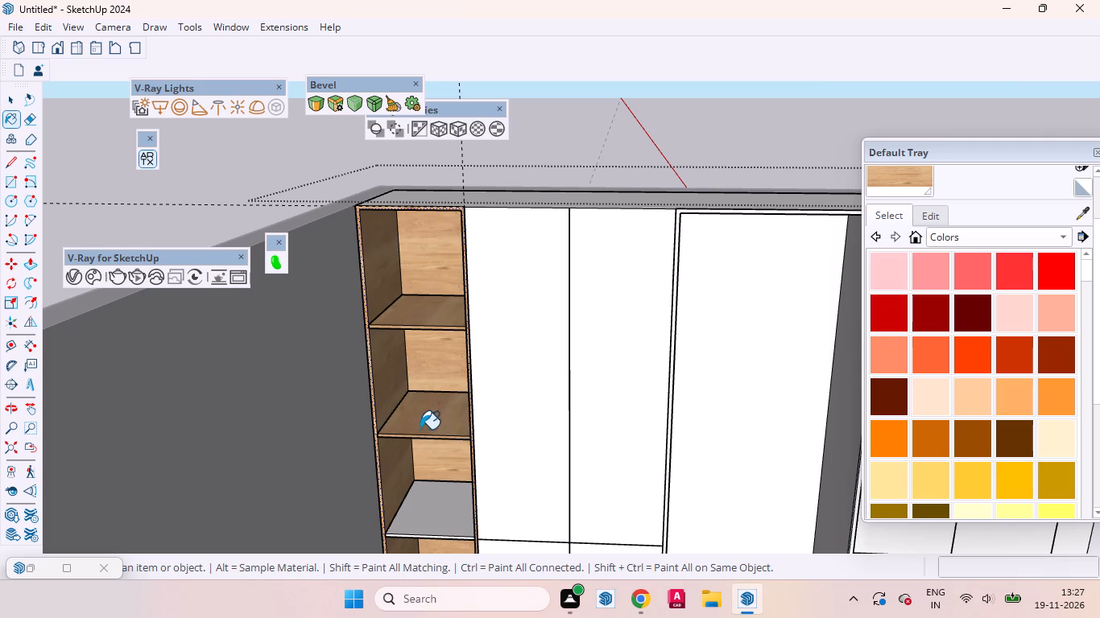
left_click(424, 507)
Paint the top and door-facing side of the projecting box at the base of the shelf unit with oak.
scroll(425, 295, "down", 6)
scroll(418, 229, "up", 1)
scroll(418, 229, "down", 1)
scroll(407, 443, "up", 3)
left_click(438, 497)
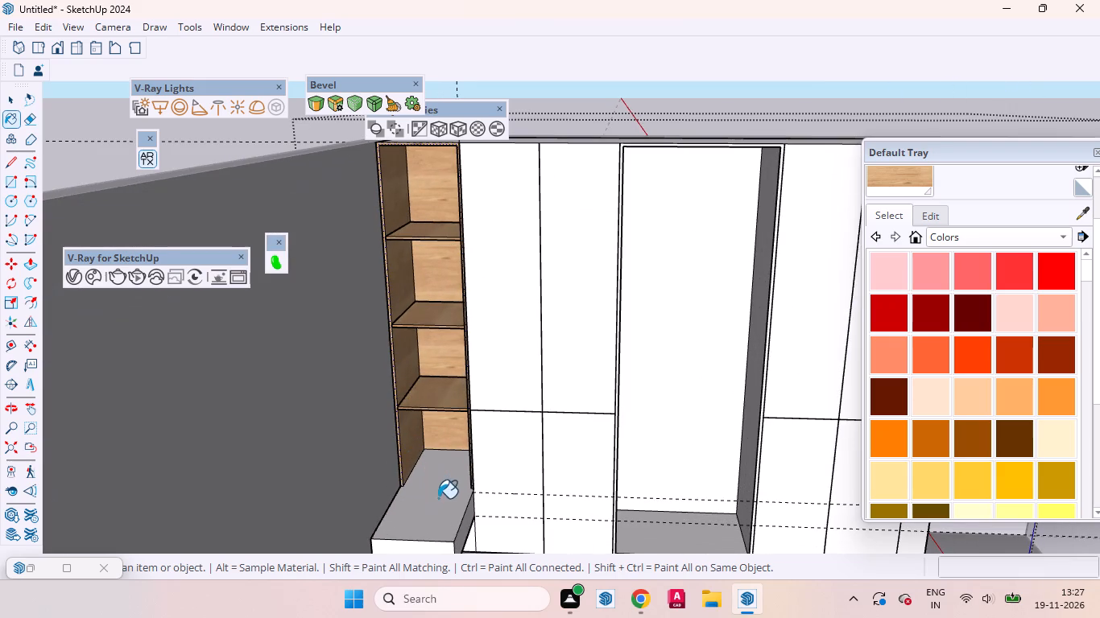
scroll(438, 473, "up", 3)
scroll(431, 396, "down", 2)
scroll(431, 391, "up", 1)
scroll(432, 539, "up", 4)
scroll(438, 375, "down", 5)
scroll(444, 336, "up", 1)
scroll(444, 336, "down", 2)
scroll(462, 452, "up", 1)
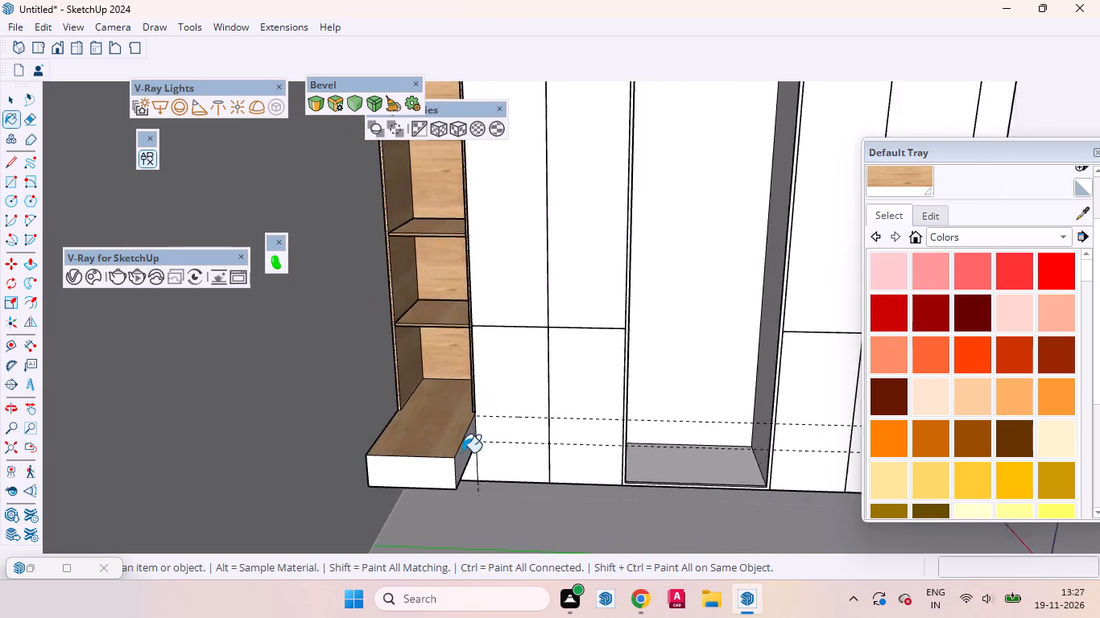
scroll(462, 452, "up", 11)
left_click(473, 434)
Paint the projecting box's underside and front, plus the recessed panel beneath it, with the oak material.
middle_click_drag(448, 431, 456, 241)
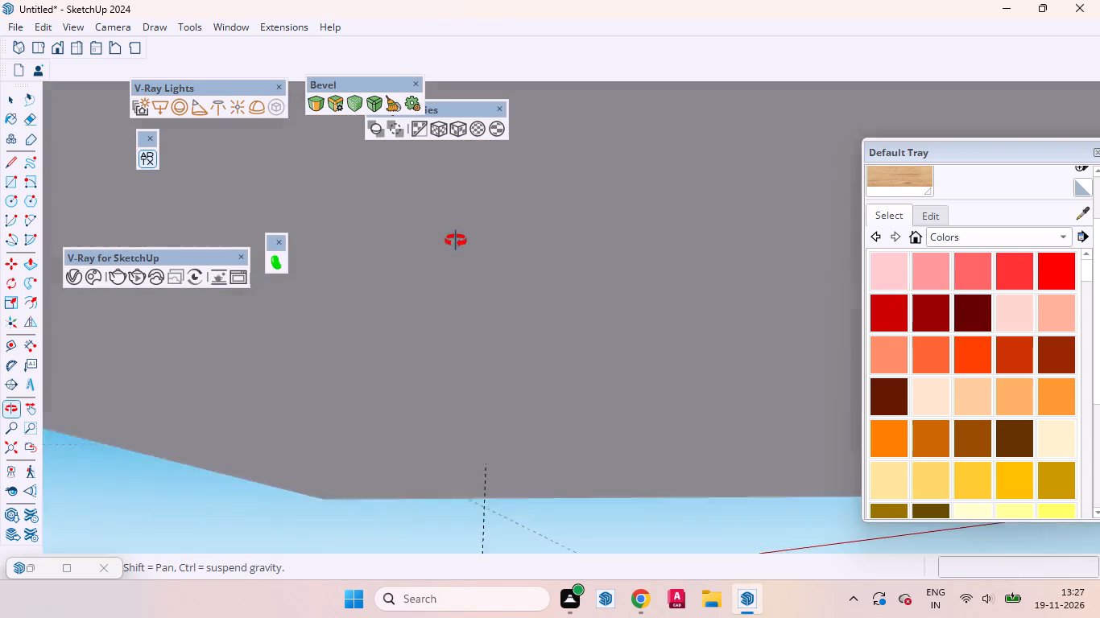
middle_click_drag(456, 241, 479, 311)
left_click(457, 274)
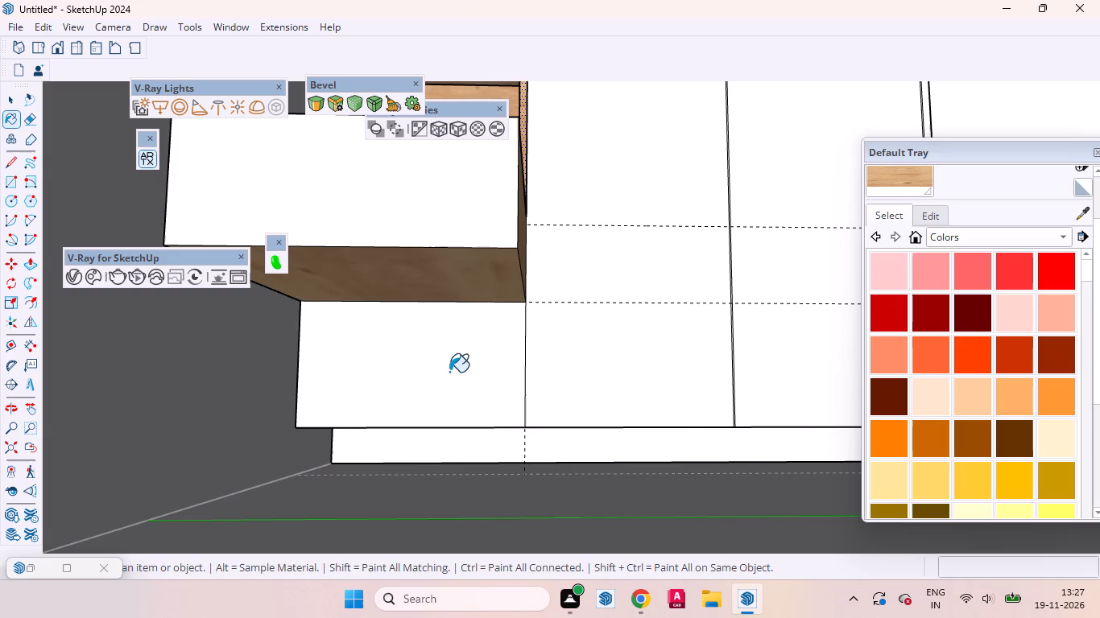
left_click(449, 372)
left_click(416, 207)
scroll(475, 483, "down", 5)
scroll(383, 450, "up", 1)
scroll(385, 451, "down", 1)
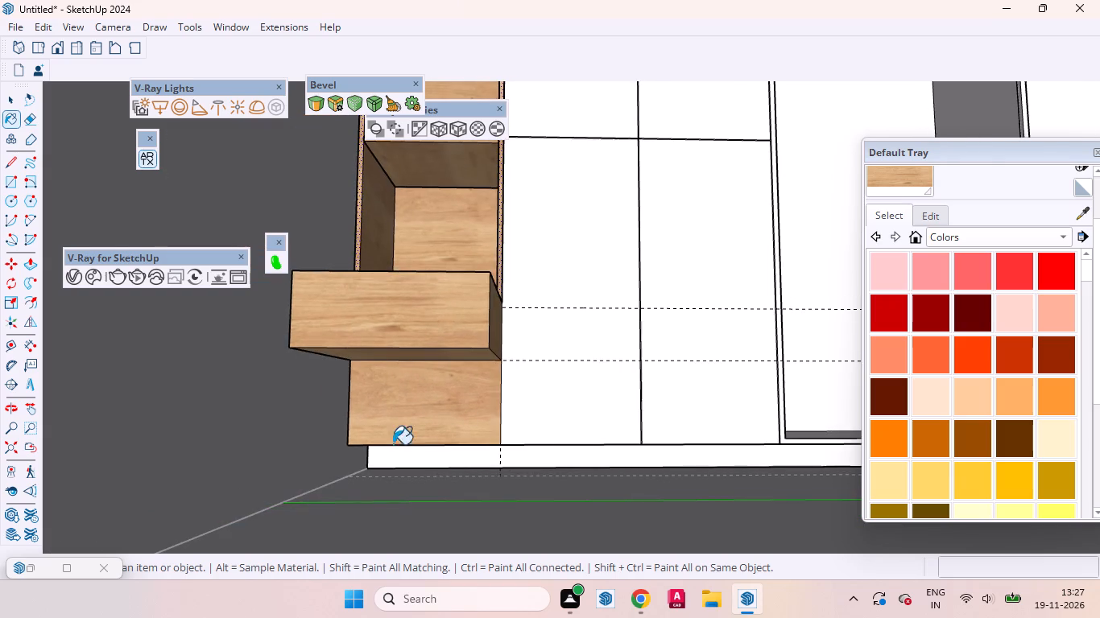
Paint the shelf unit's inner side next to the doors with oak, from the lowest compartment up to the top one.
middle_click_drag(328, 340, 335, 406)
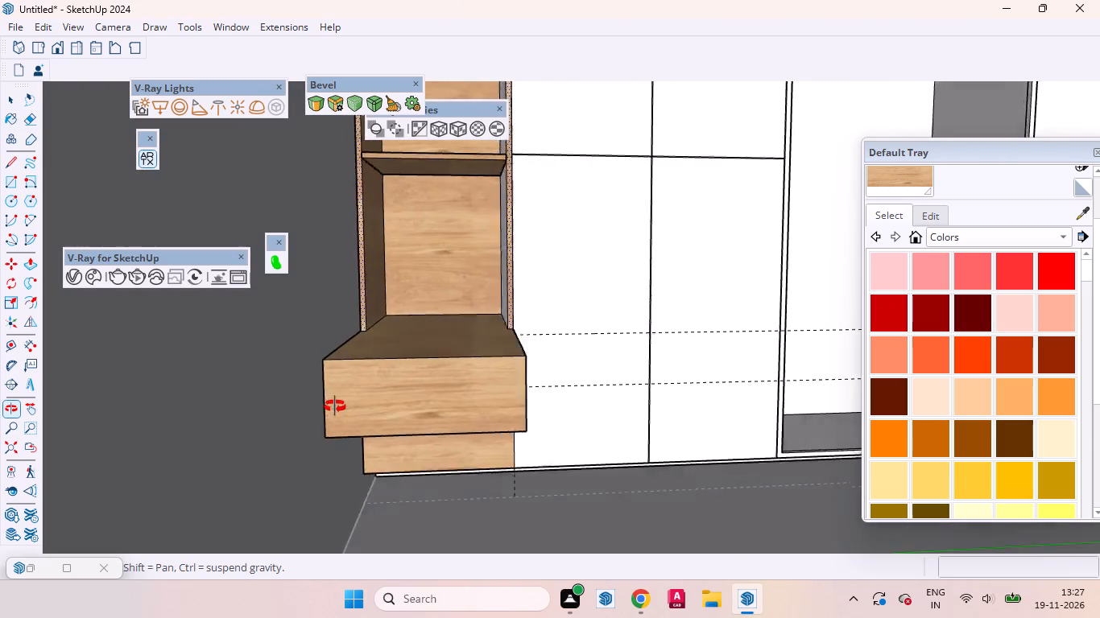
middle_click_drag(335, 406, 184, 442)
scroll(425, 253, "up", 7)
middle_click_drag(420, 251, 552, 308)
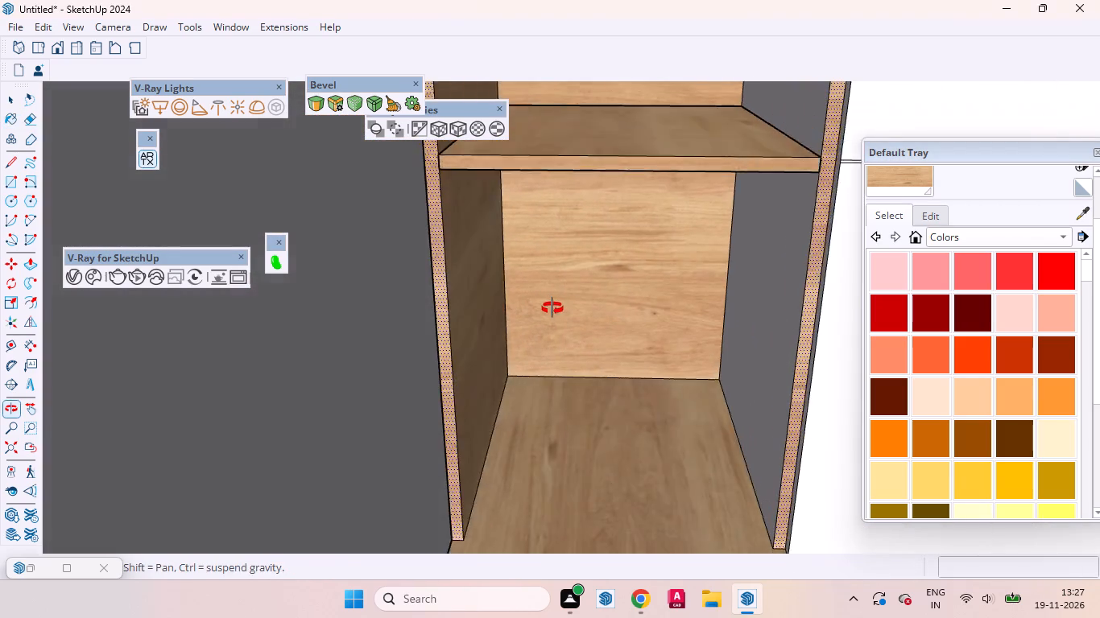
middle_click_drag(552, 308, 553, 309)
left_click(750, 337)
scroll(631, 402, "down", 4)
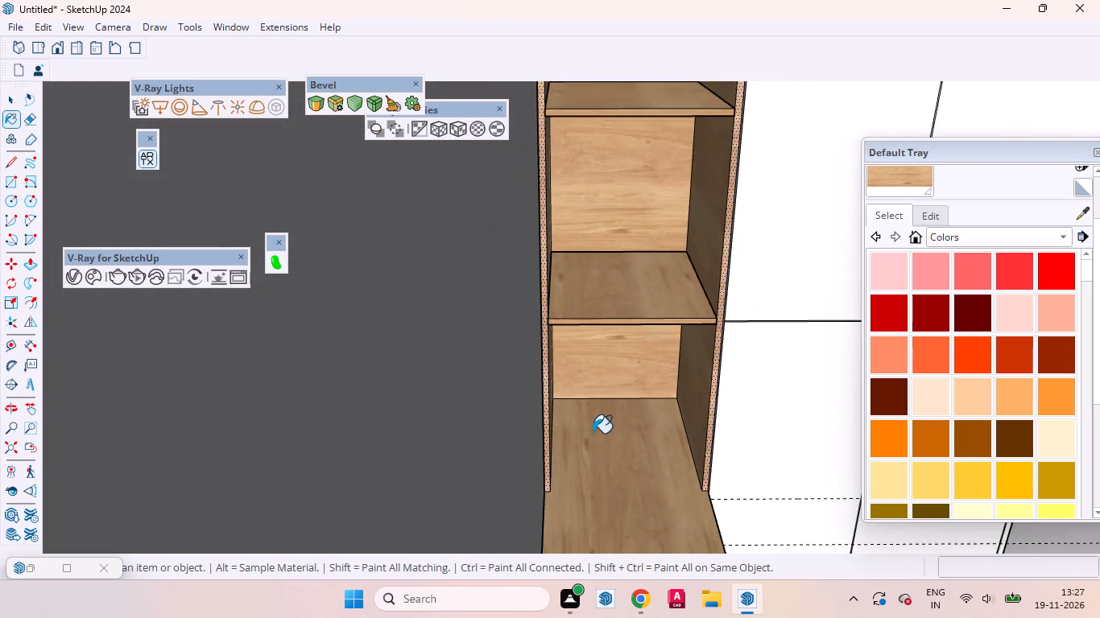
scroll(593, 433, "down", 3)
scroll(585, 442, "up", 1)
scroll(583, 443, "down", 7)
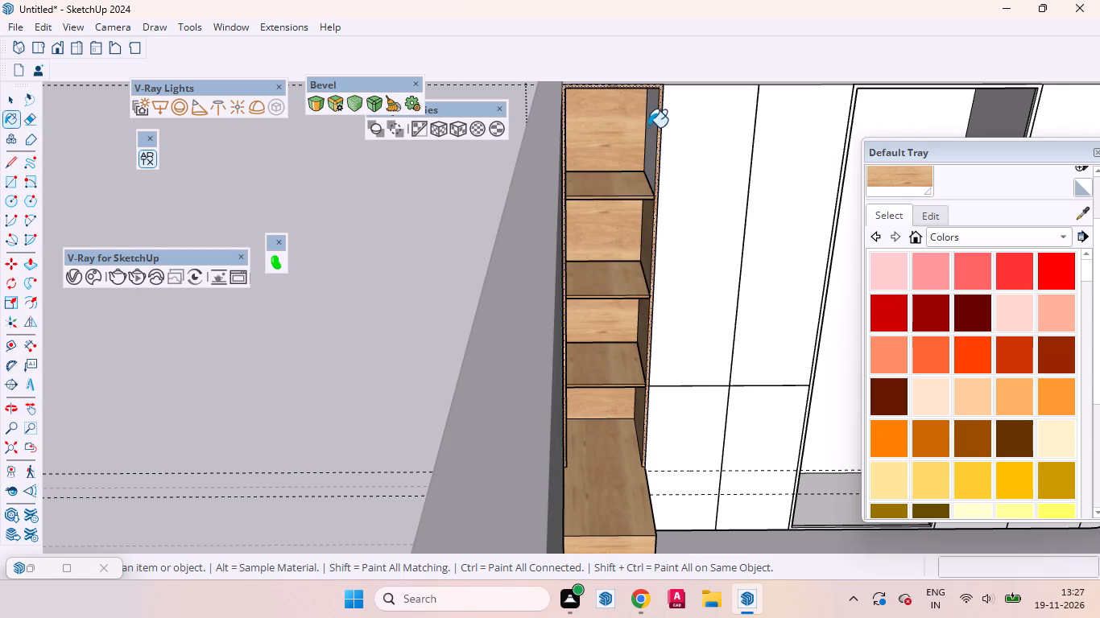
left_click(650, 127)
Paint the underside of the top panel in the uppermost shelf compartment with the oak material.
middle_click_drag(643, 176, 586, 72)
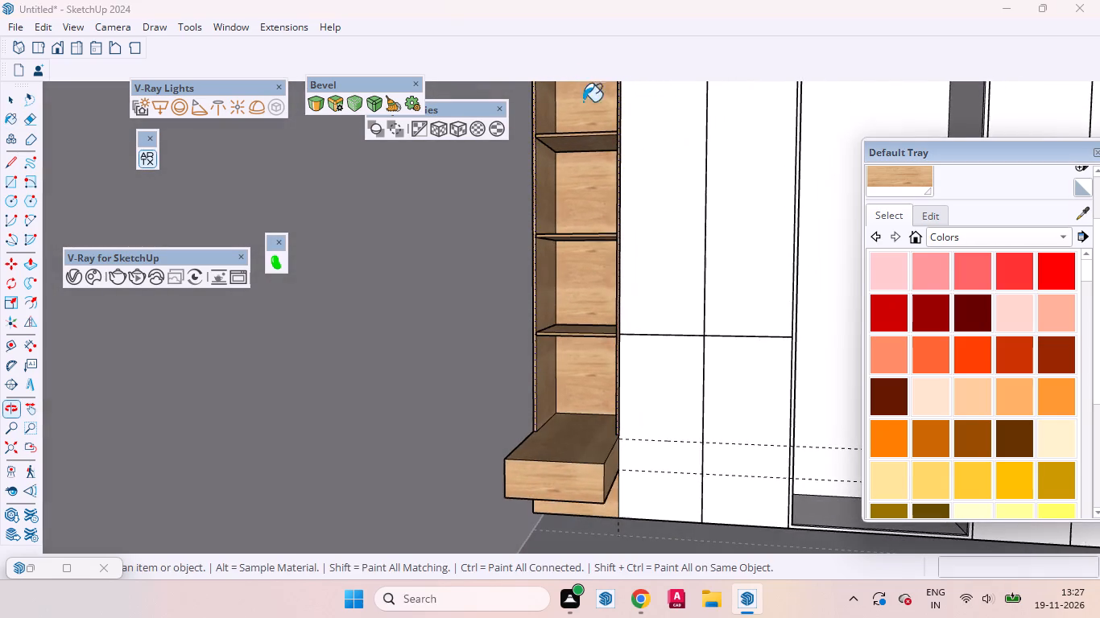
scroll(583, 123, "up", 1)
middle_click_drag(550, 165, 567, 260)
scroll(569, 262, "up", 1)
scroll(580, 301, "down", 3)
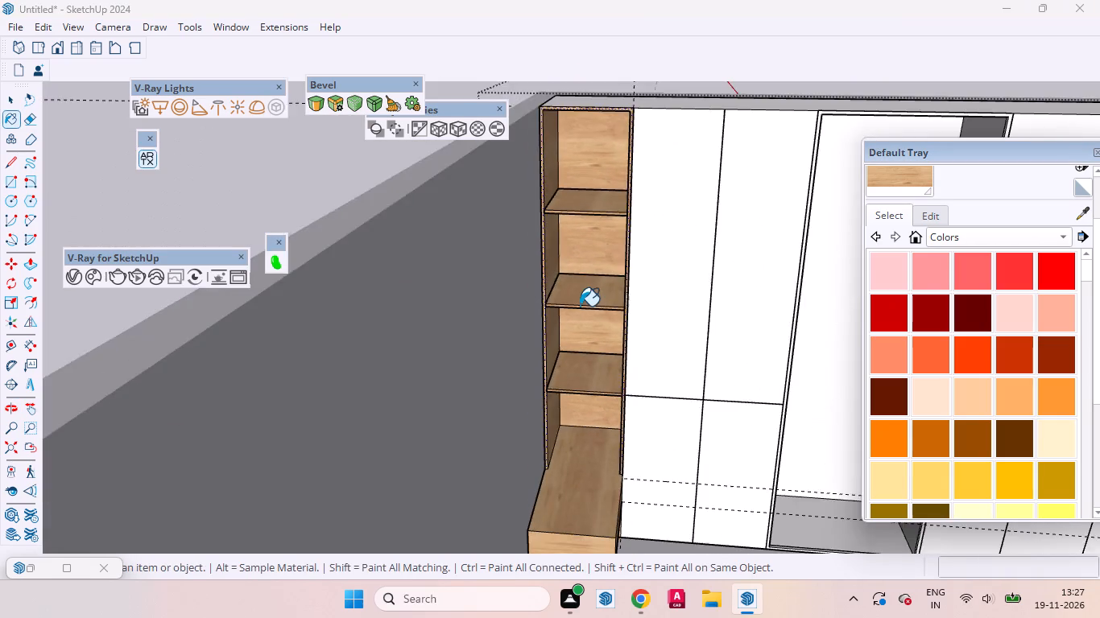
scroll(579, 315, "down", 2)
scroll(573, 132, "up", 17)
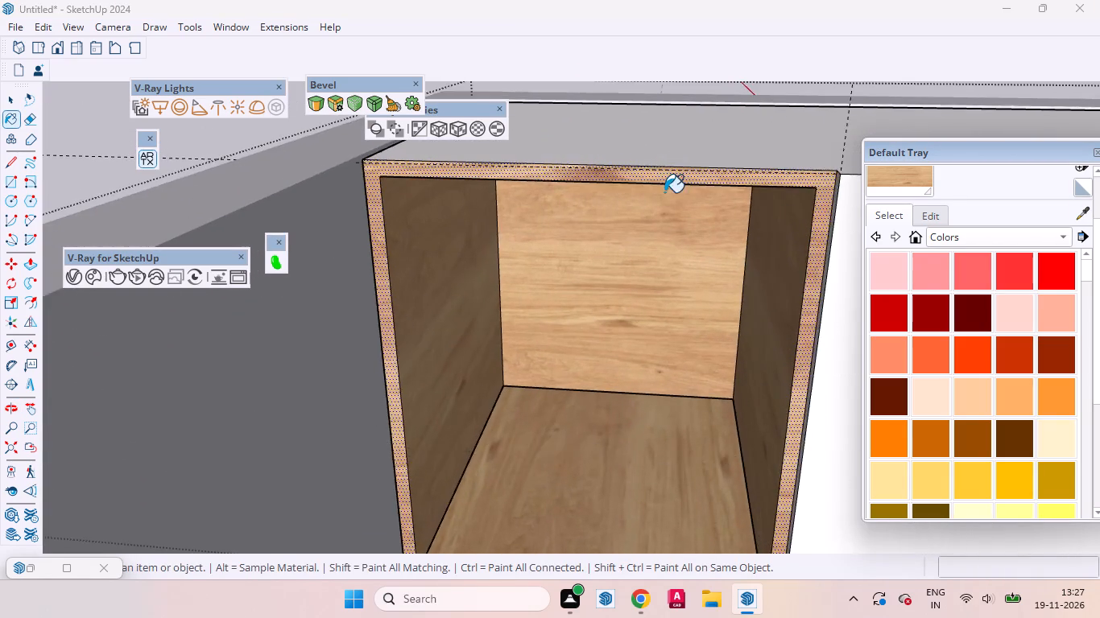
middle_click_drag(664, 192, 651, 76)
left_click(625, 101)
middle_click_drag(647, 181, 589, 292)
scroll(589, 292, "up", 1)
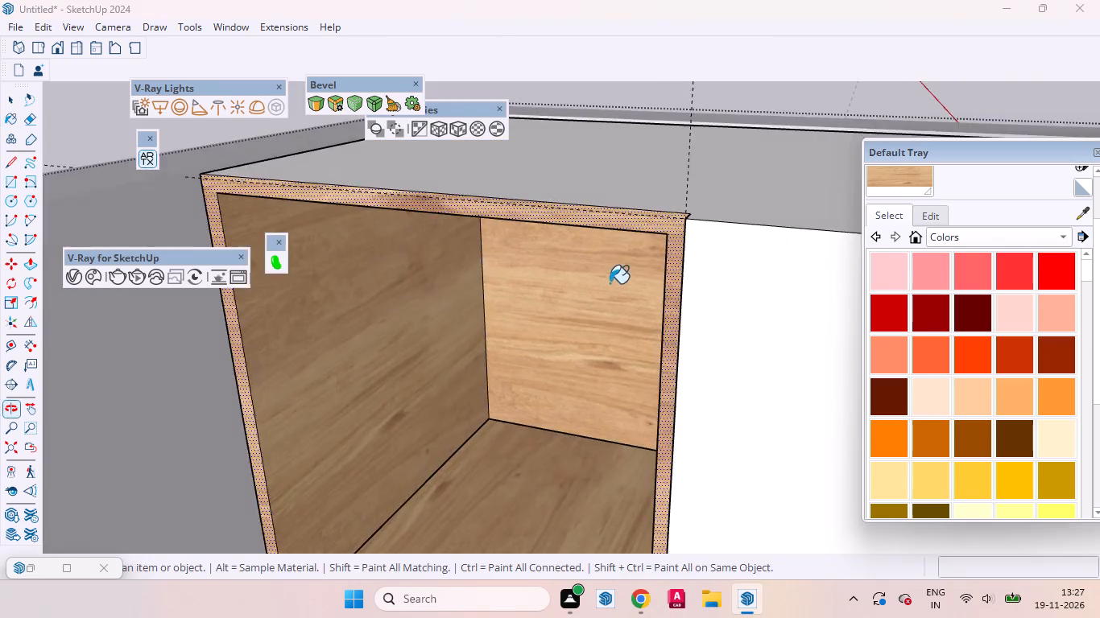
Paint the back, both inner sides and the floor of the wardrobe's tall open niche with the oak material.
scroll(610, 283, "down", 20)
scroll(610, 283, "down", 7)
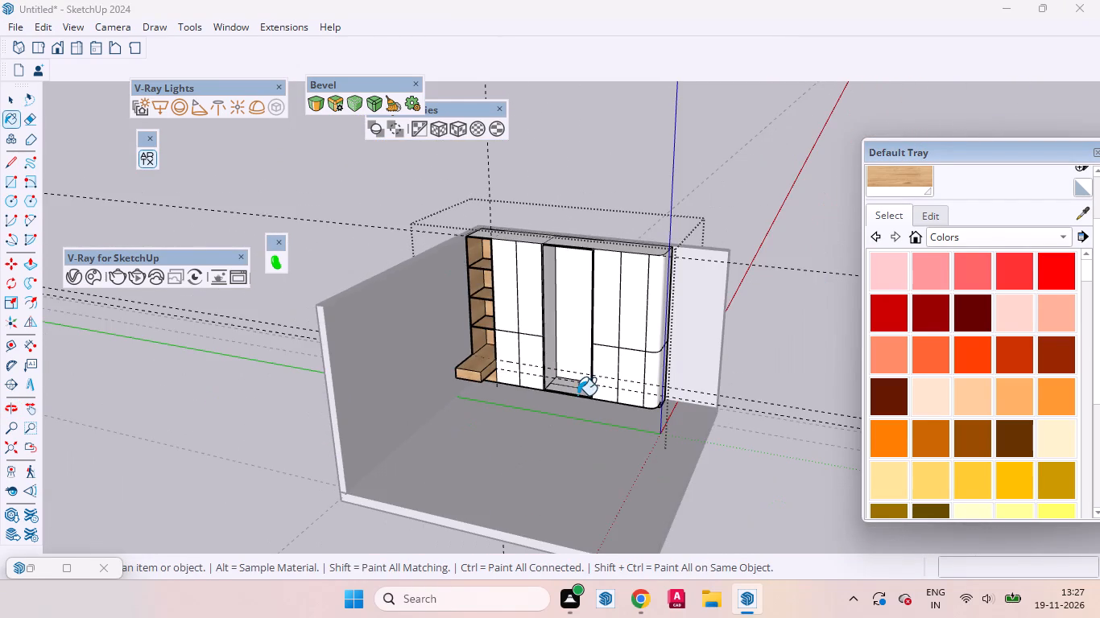
scroll(577, 395, "up", 7)
left_click(584, 290)
scroll(556, 295, "up", 4)
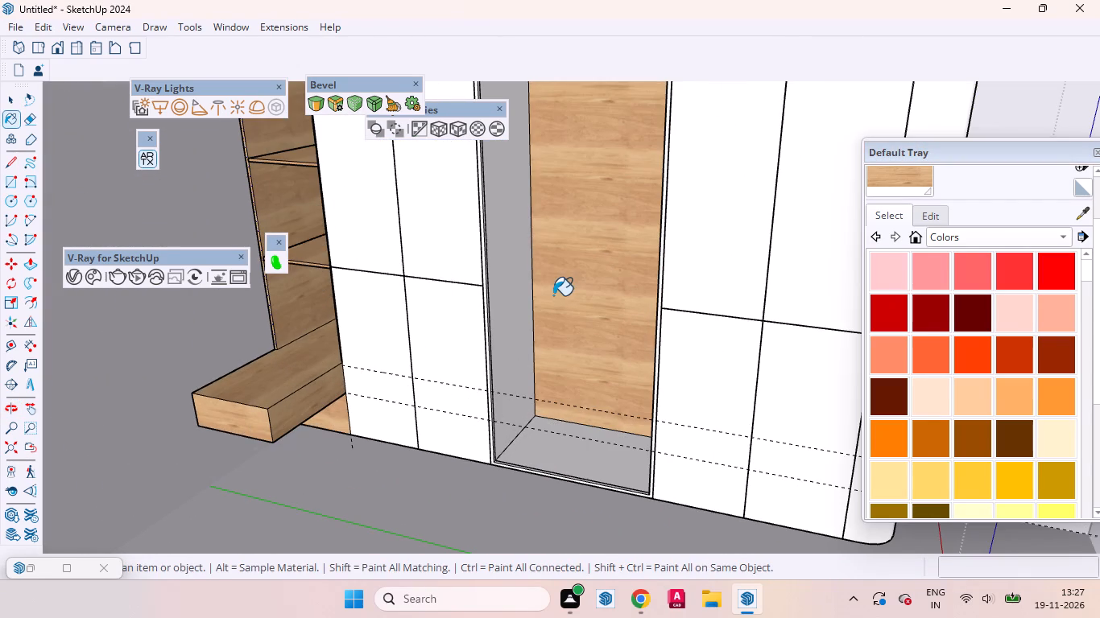
left_click(517, 279)
left_click(579, 443)
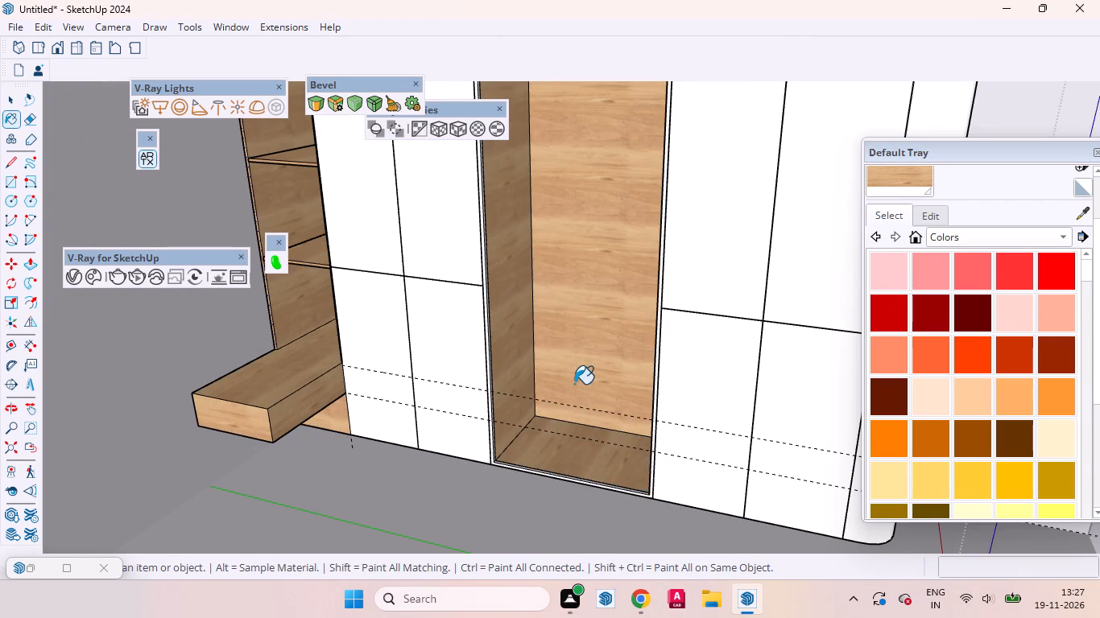
middle_click_drag(584, 384, 699, 419)
left_click(715, 307)
Paint the underside of the top panel inside the tall open niche with the oak material.
scroll(664, 426, "down", 2)
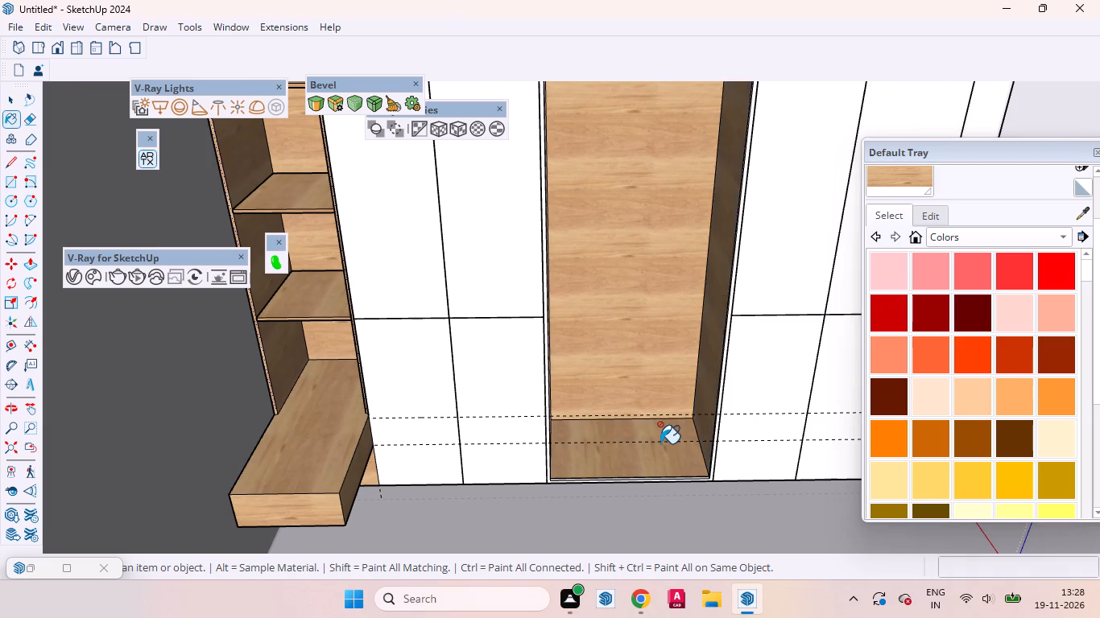
scroll(660, 443, "down", 2)
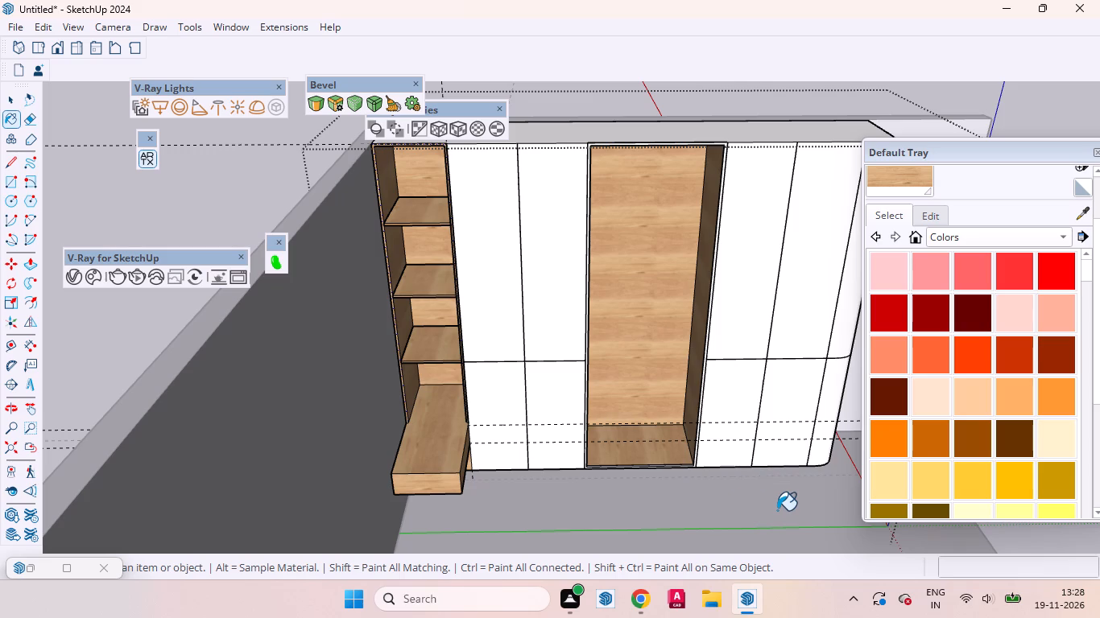
scroll(715, 476, "down", 1)
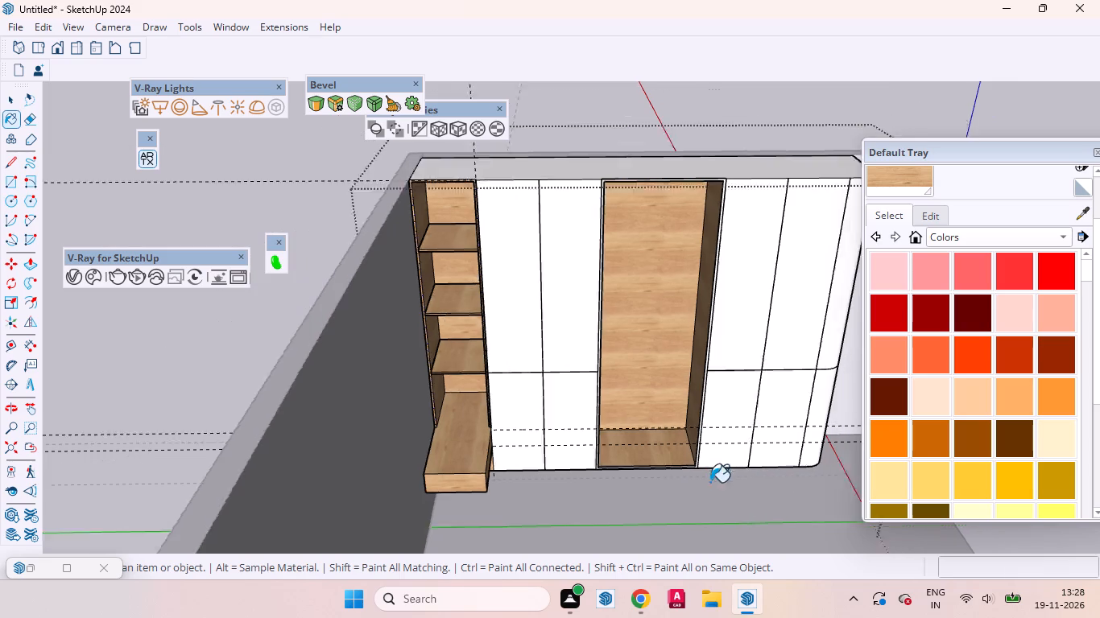
scroll(710, 482, "down", 2)
scroll(664, 164, "up", 15)
middle_click_drag(739, 313, 701, 249)
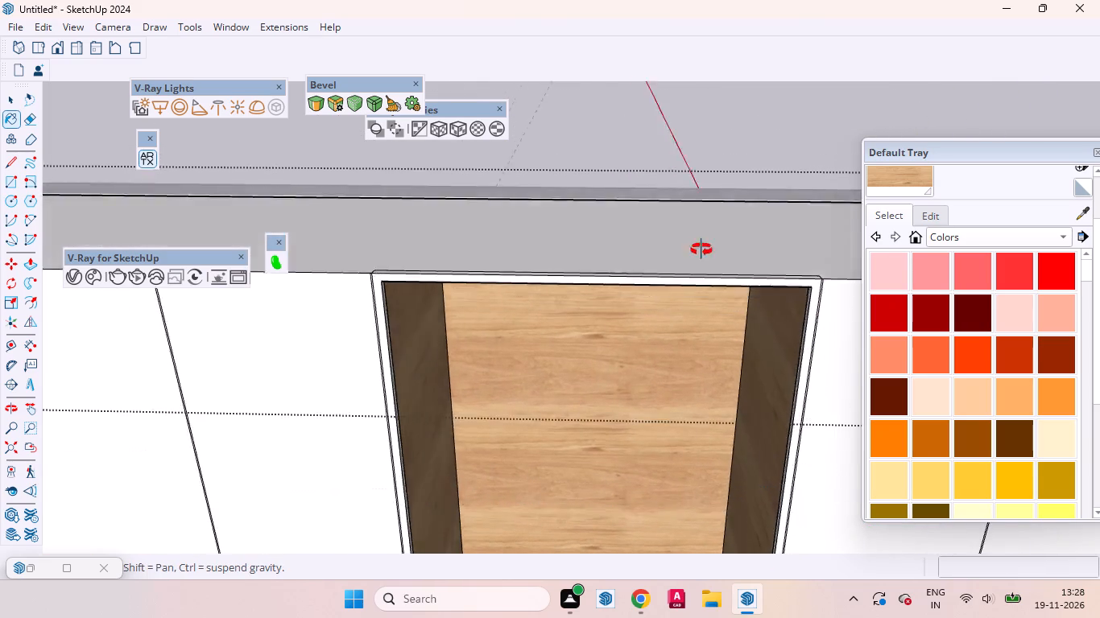
middle_click_drag(701, 249, 692, 109)
left_click(604, 179)
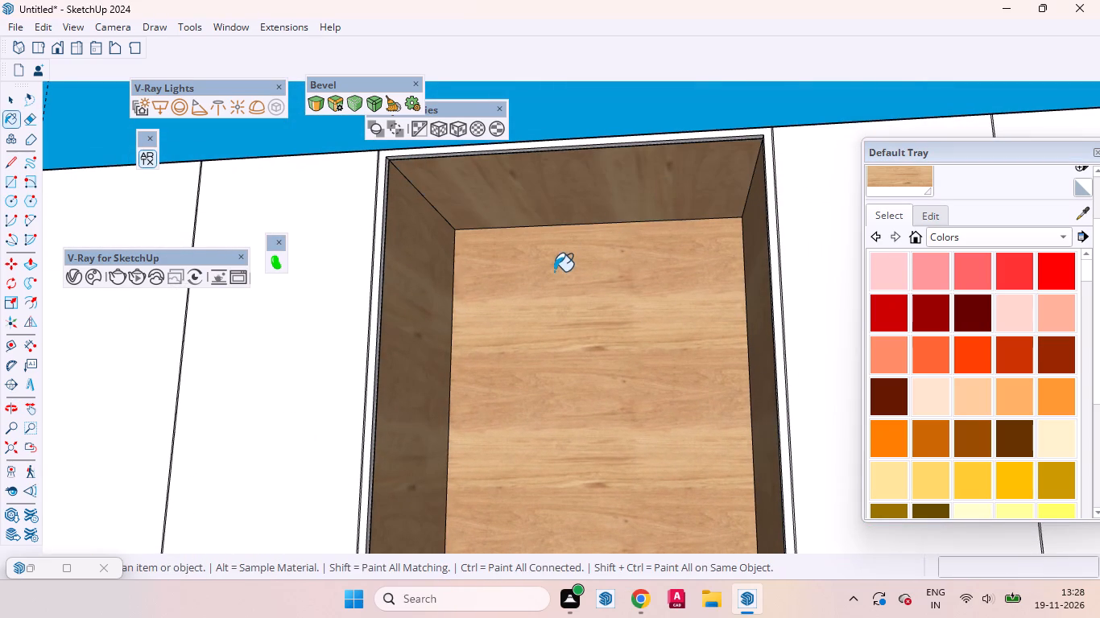
Push/Pull the narrow front edge strip of the niche's side nearest the shelf unit by 18 mm.
key("space")
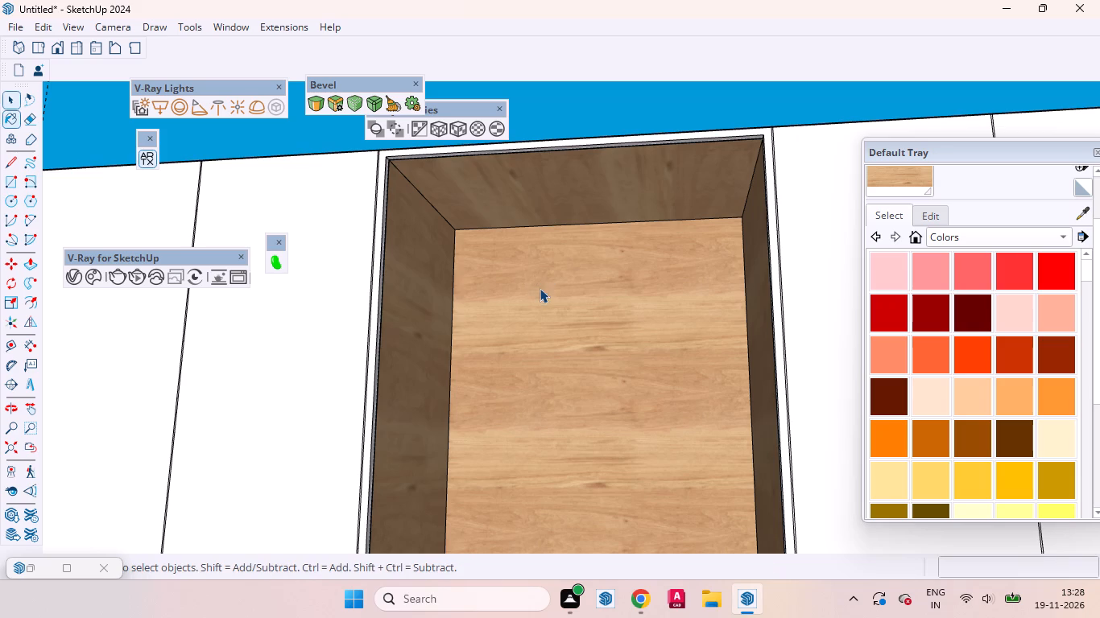
scroll(356, 141, "up", 10)
left_click(421, 325)
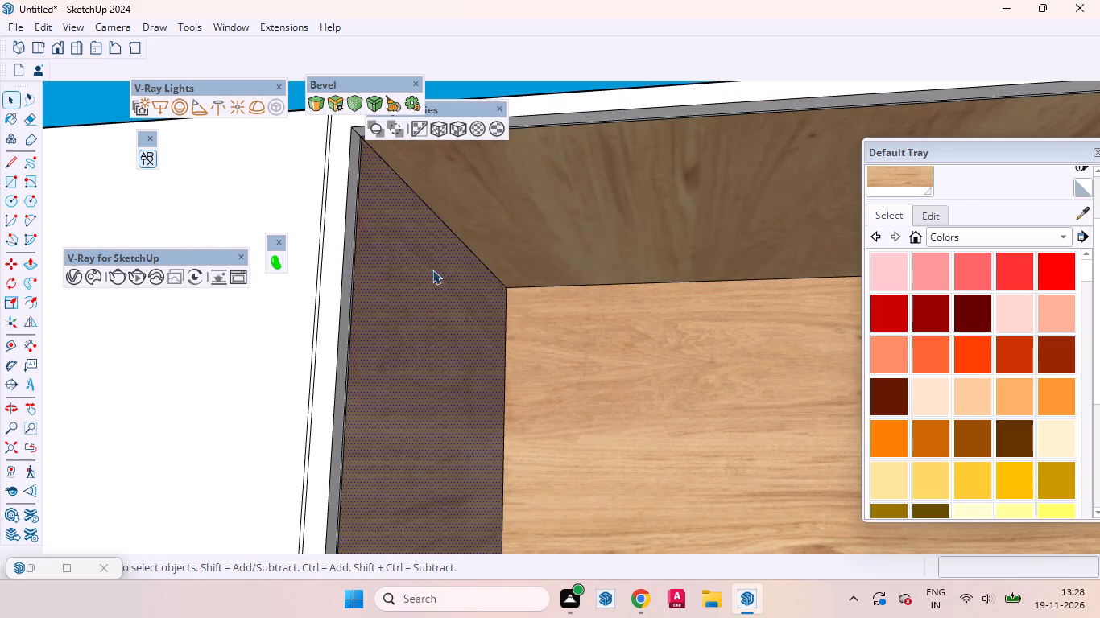
middle_click_drag(423, 275, 289, 340)
scroll(300, 207, "up", 14)
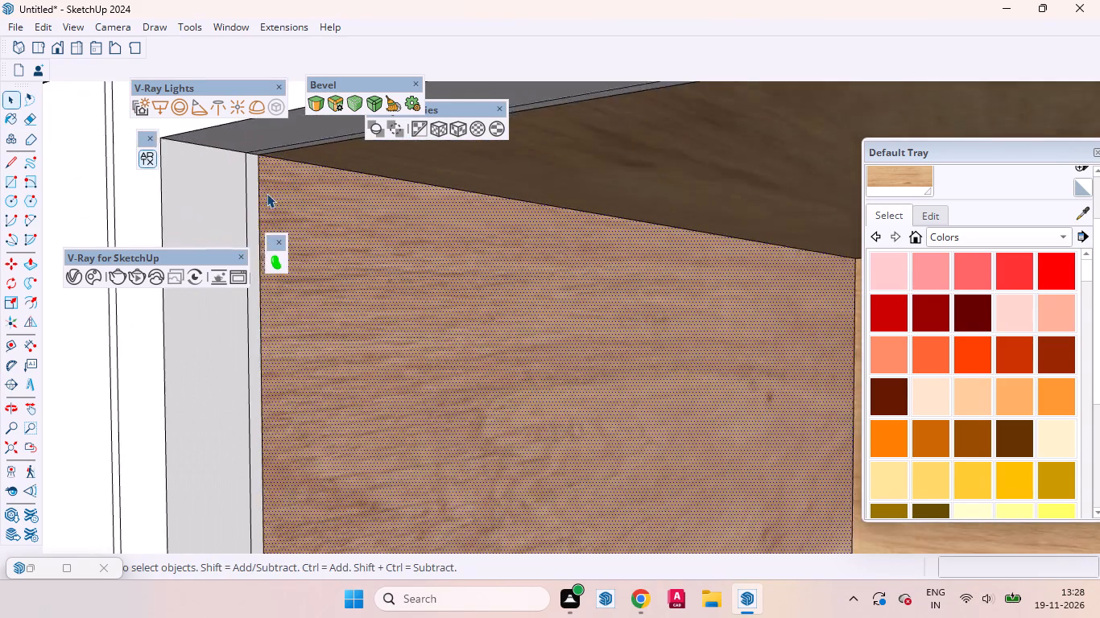
scroll(267, 193, "up", 6)
left_click(251, 188)
key("p")
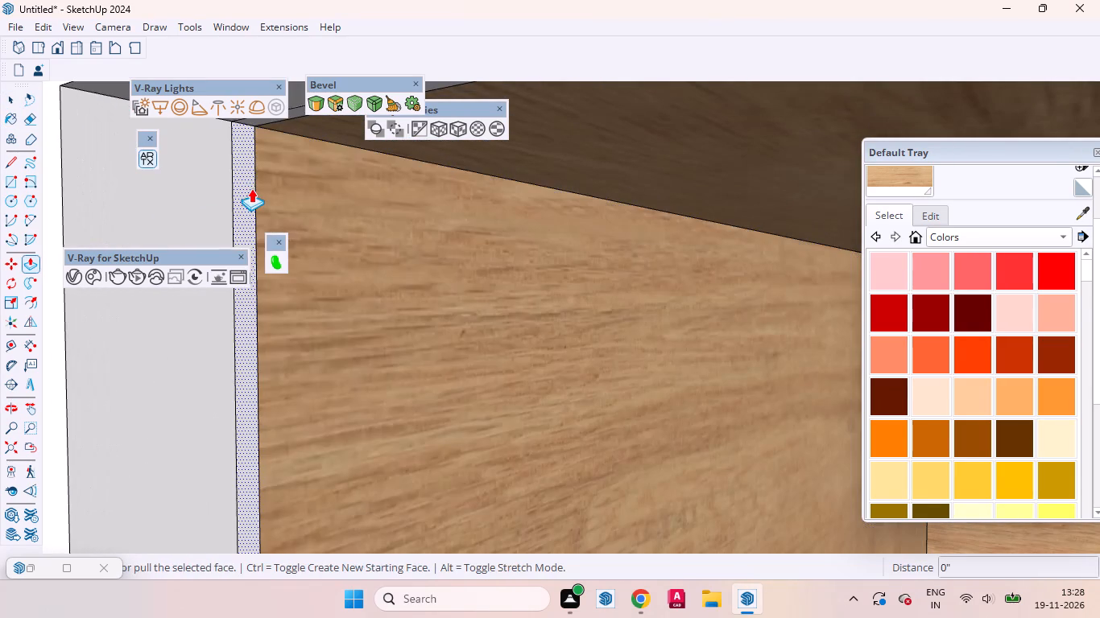
left_click(251, 188)
type("18mm")
key("Return")
Repeat the 18 mm Push/Pull on the narrow front edge strip along the top of the niche.
scroll(413, 316, "down", 3)
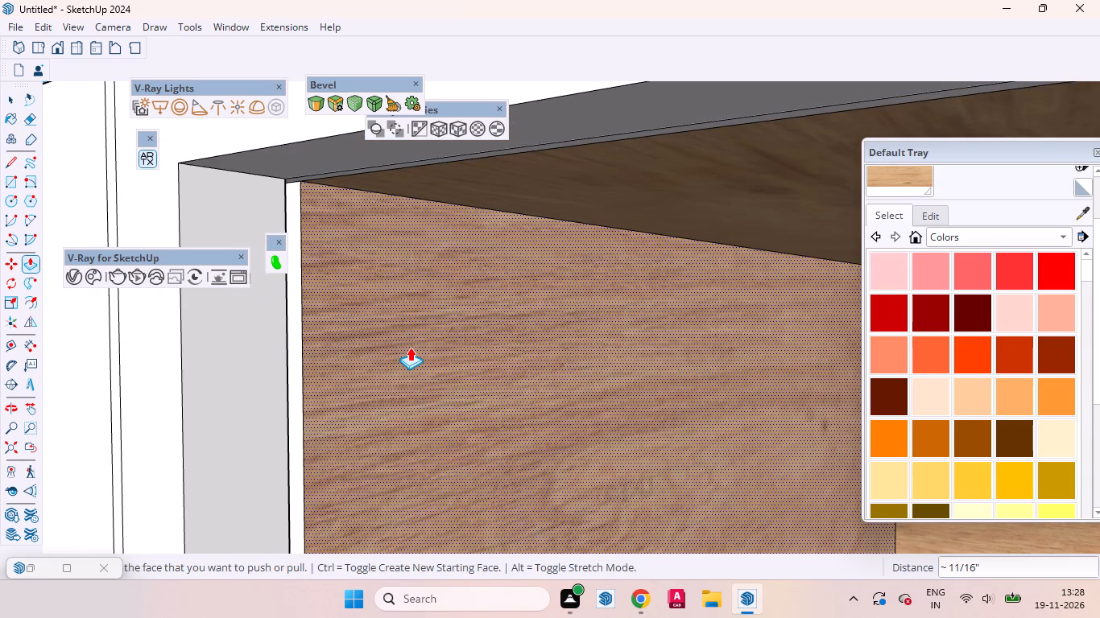
scroll(518, 357, "down", 2)
scroll(519, 363, "up", 1)
scroll(519, 364, "down", 4)
middle_click_drag(510, 266, 513, 138)
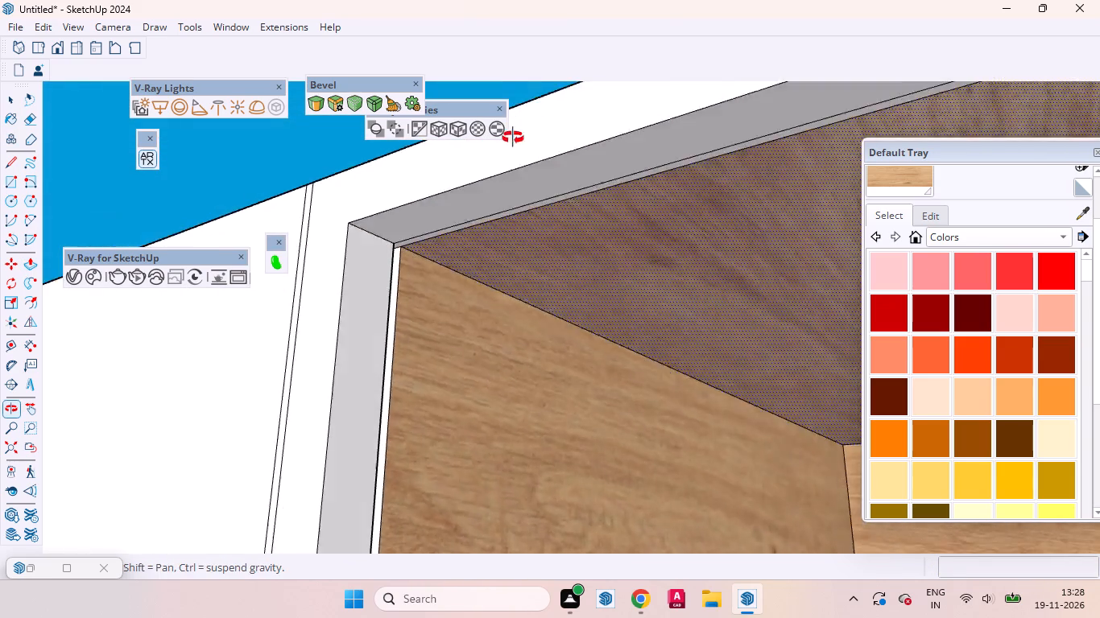
middle_click_drag(513, 138, 520, 87)
scroll(461, 202, "up", 9)
double_click(442, 211)
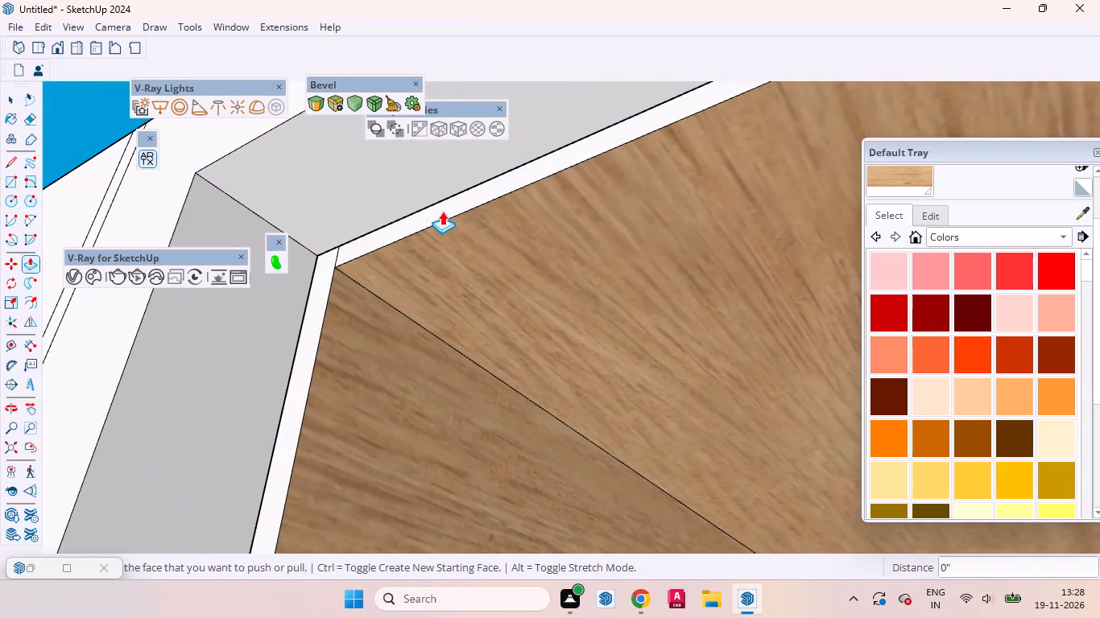
Repeat the 18 mm Push/Pull on the front edge strip of the niche's side farthest from the shelf unit.
scroll(473, 268, "down", 6)
scroll(451, 275, "up", 1)
scroll(450, 275, "down", 20)
scroll(450, 275, "down", 2)
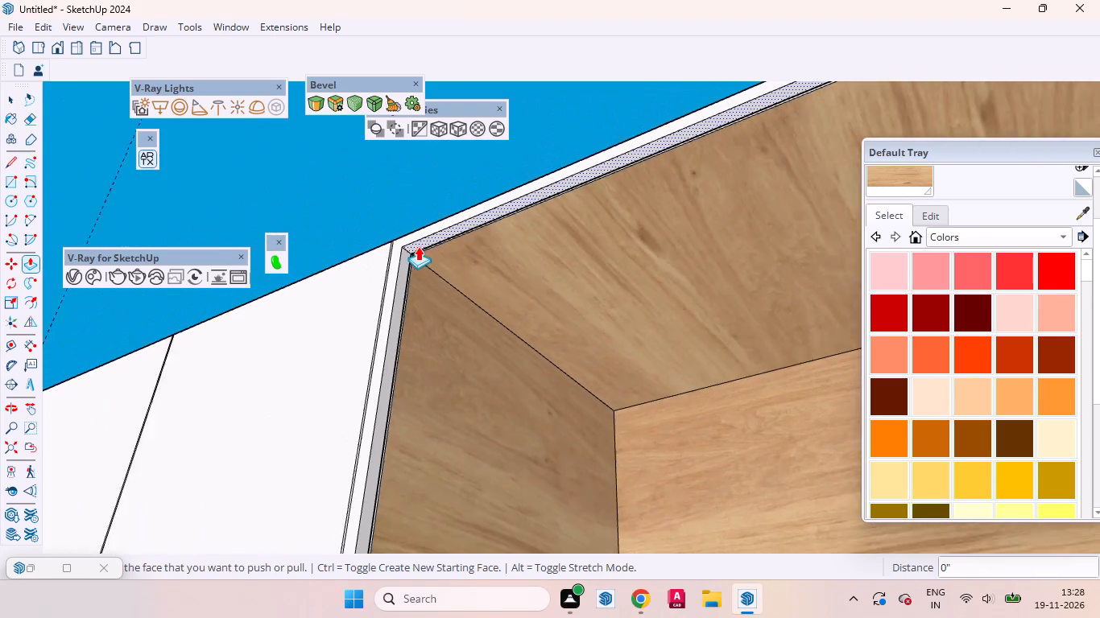
middle_click_drag(413, 250, 548, 344)
scroll(463, 257, "down", 14)
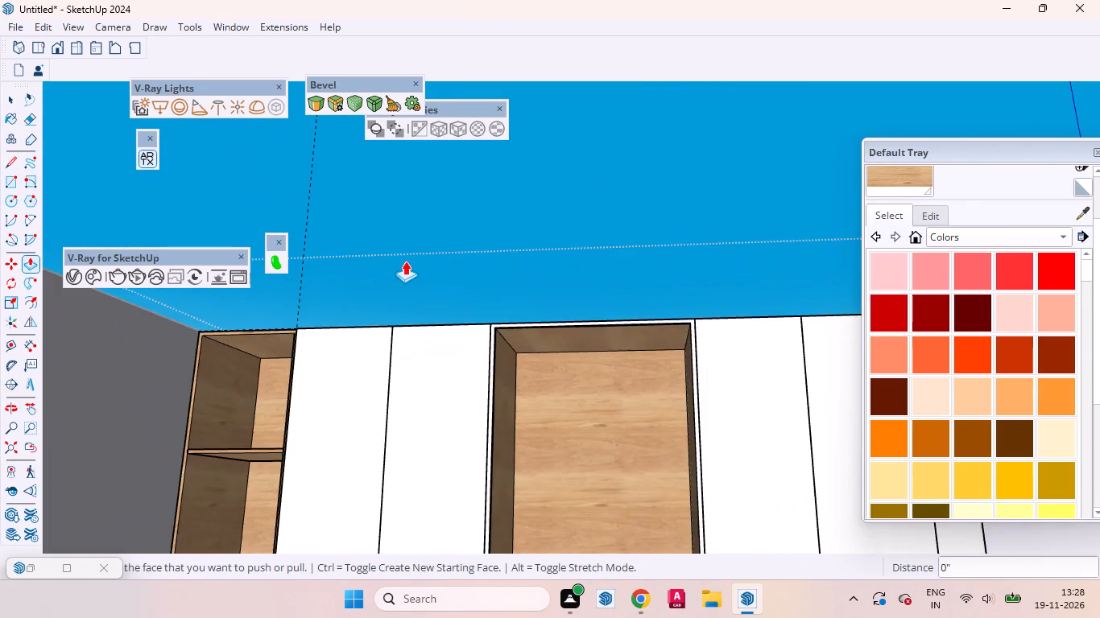
scroll(405, 261, "down", 4)
middle_click_drag(589, 357, 835, 488)
scroll(723, 375, "up", 3)
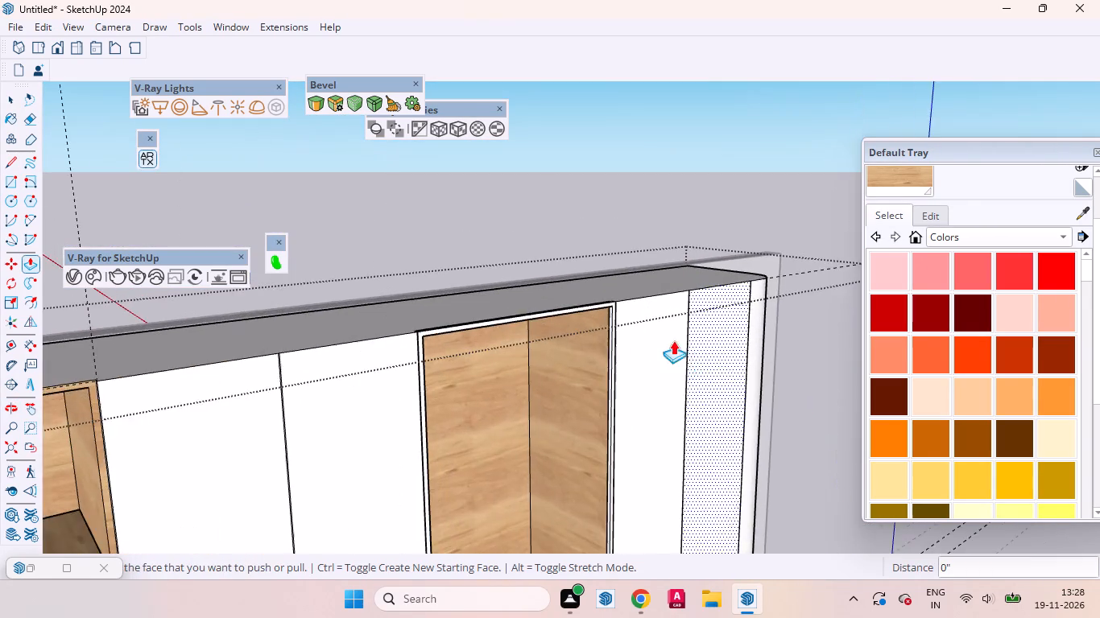
scroll(673, 340, "up", 20)
scroll(673, 340, "up", 7)
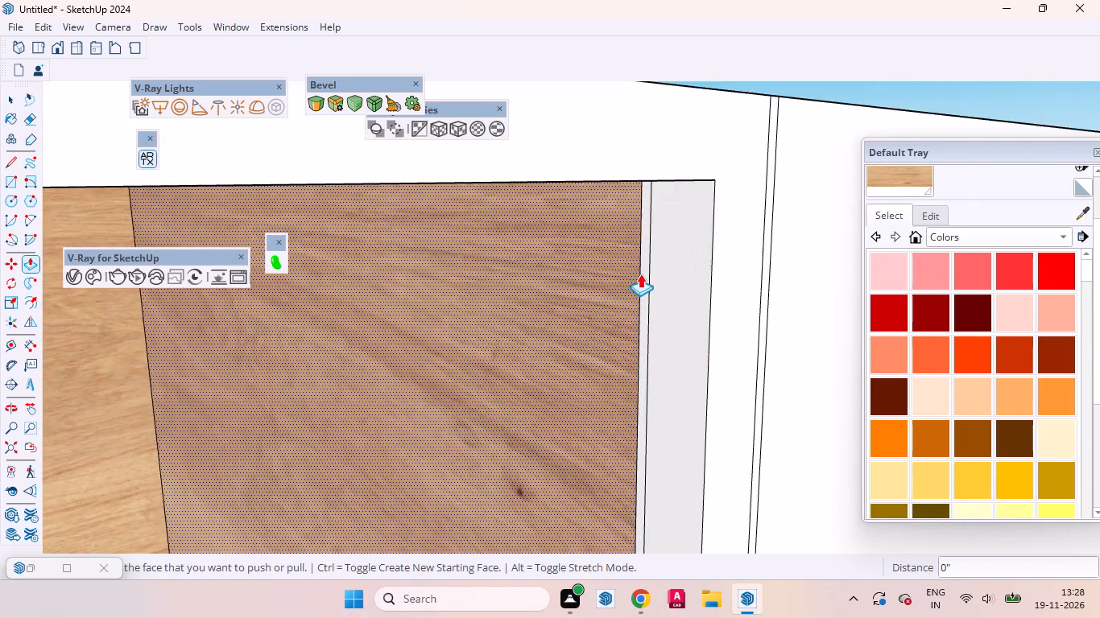
scroll(640, 274, "up", 6)
double_click(647, 258)
Repeat the 18 mm Push/Pull on the narrow front edge strip along the niche's floor.
scroll(584, 262, "down", 7)
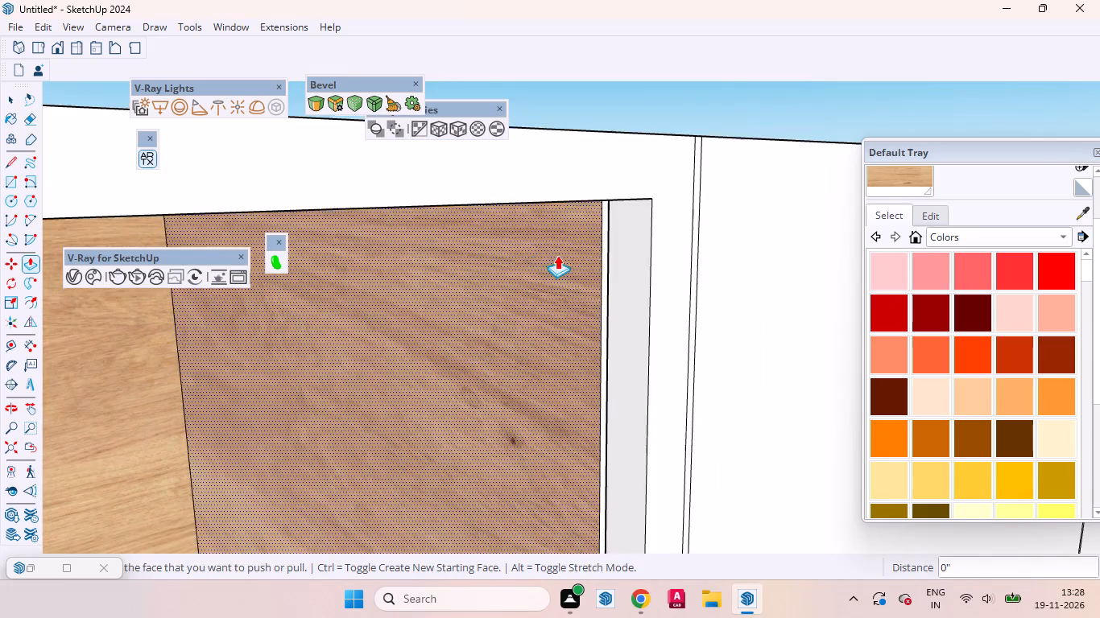
scroll(557, 255, "down", 20)
scroll(557, 255, "down", 11)
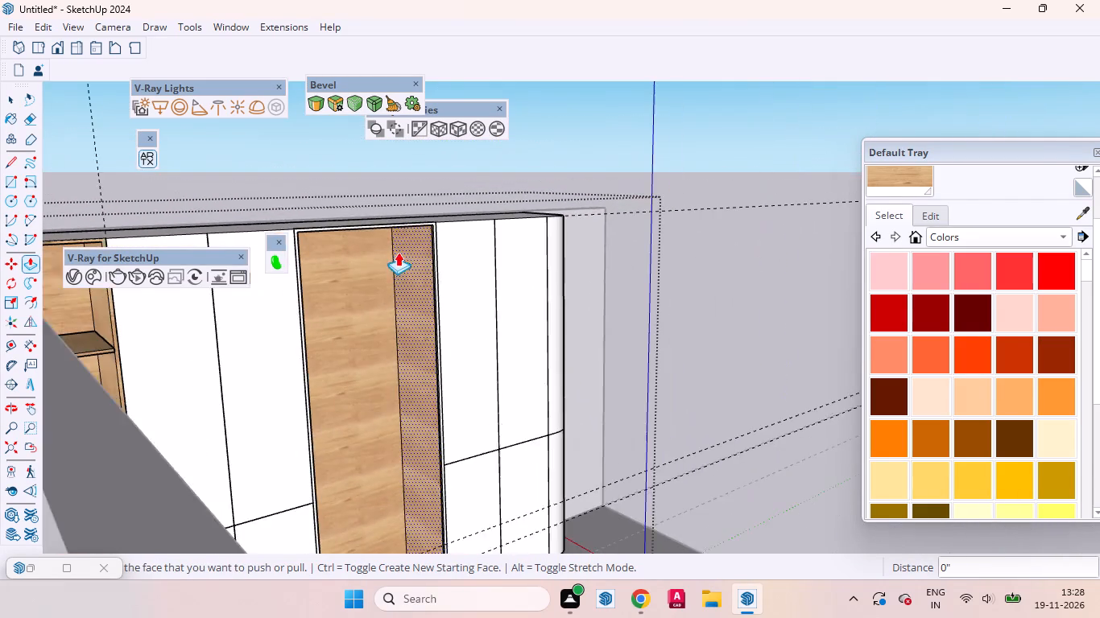
scroll(398, 252, "down", 3)
scroll(398, 249, "up", 1)
scroll(397, 252, "down", 1)
scroll(397, 253, "up", 1)
scroll(396, 255, "down", 1)
middle_click_drag(462, 322, 378, 504)
scroll(395, 512, "up", 7)
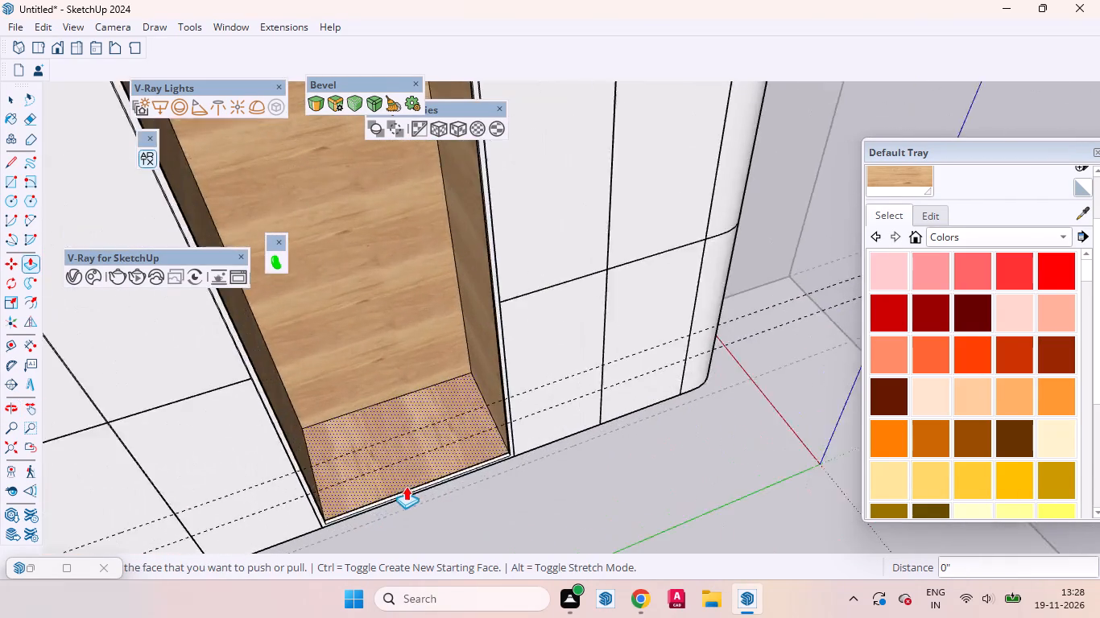
scroll(406, 486, "up", 20)
scroll(406, 486, "up", 7)
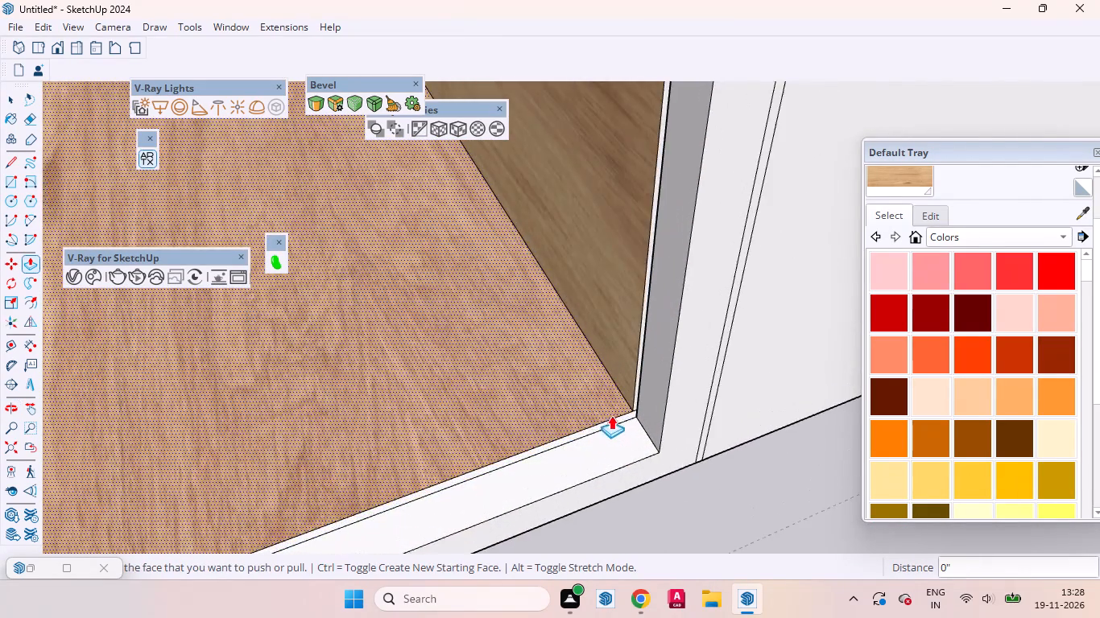
scroll(611, 415, "up", 11)
double_click(624, 426)
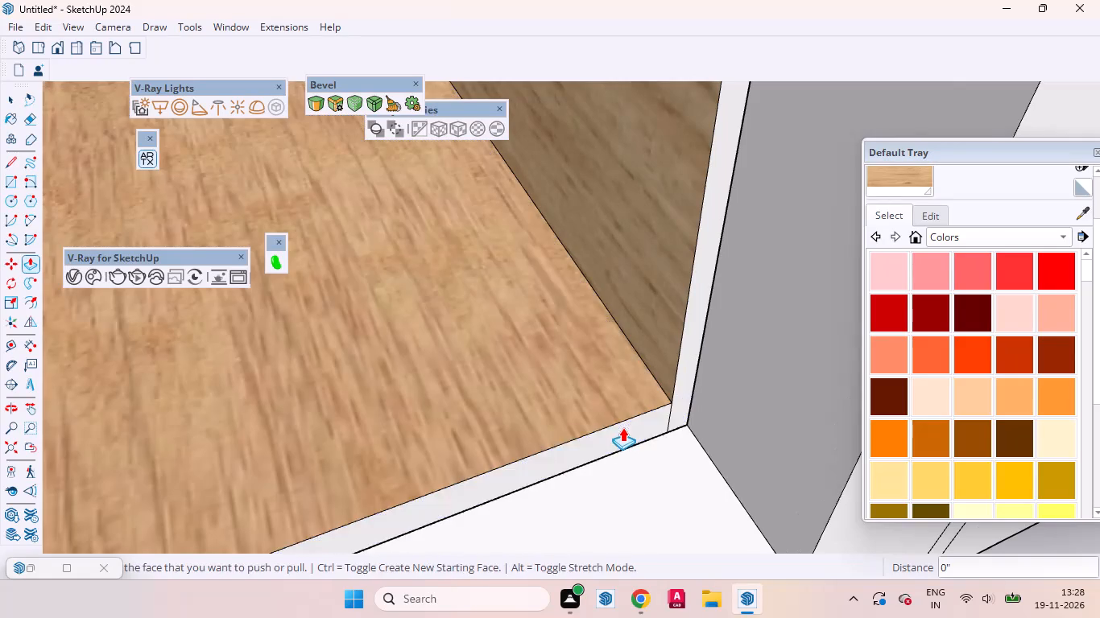
scroll(498, 328, "down", 19)
scroll(523, 374, "up", 1)
scroll(523, 374, "down", 10)
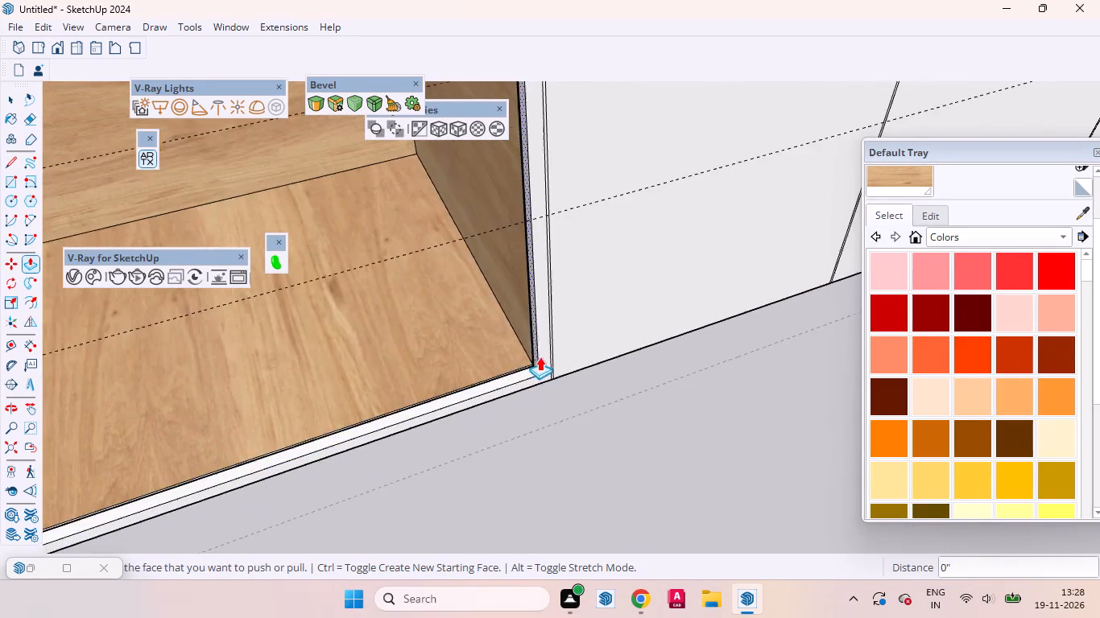
scroll(540, 356, "down", 17)
key("space")
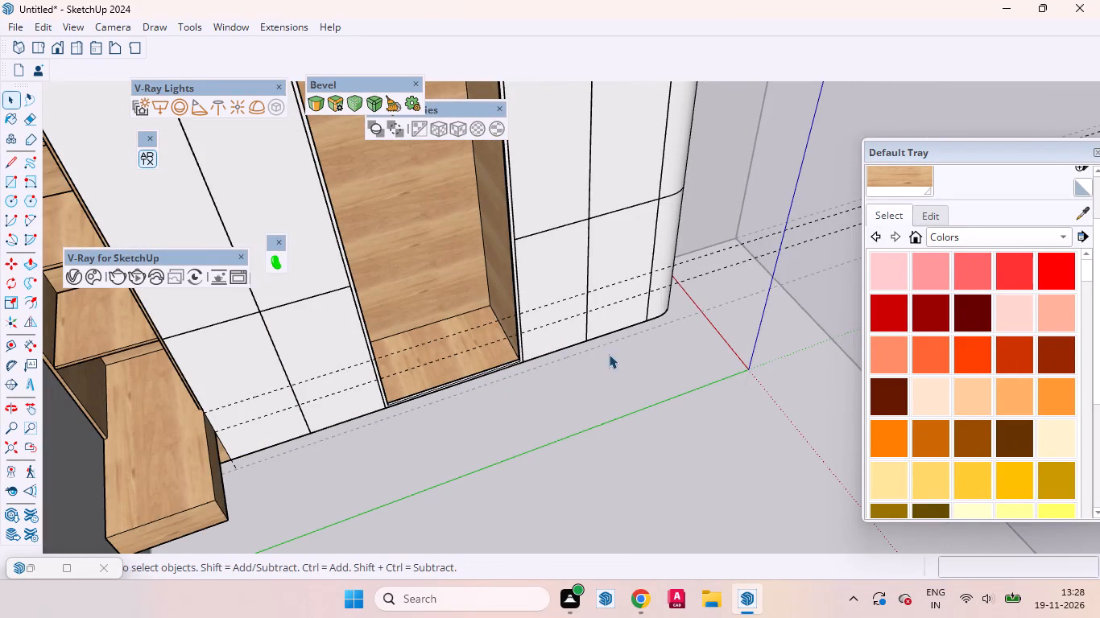
Paint the niche frame's front face and its inner bottom and side faces with black from the Colors collection.
scroll(928, 426, "down", 8)
scroll(928, 426, "up", 1)
scroll(928, 422, "down", 9)
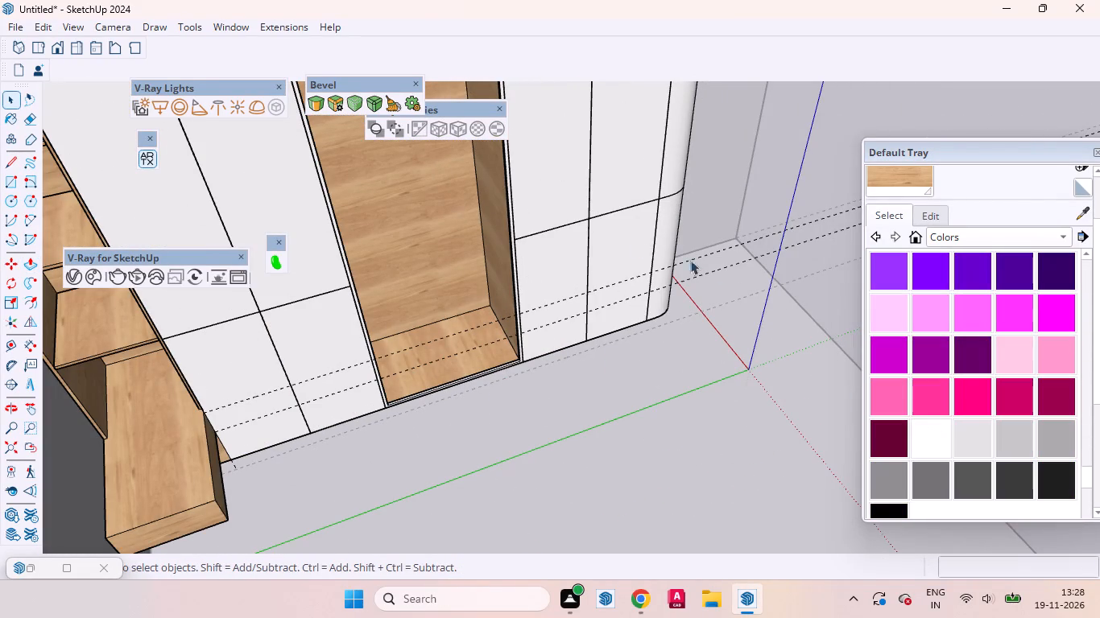
left_click(568, 198)
scroll(908, 402, "down", 3)
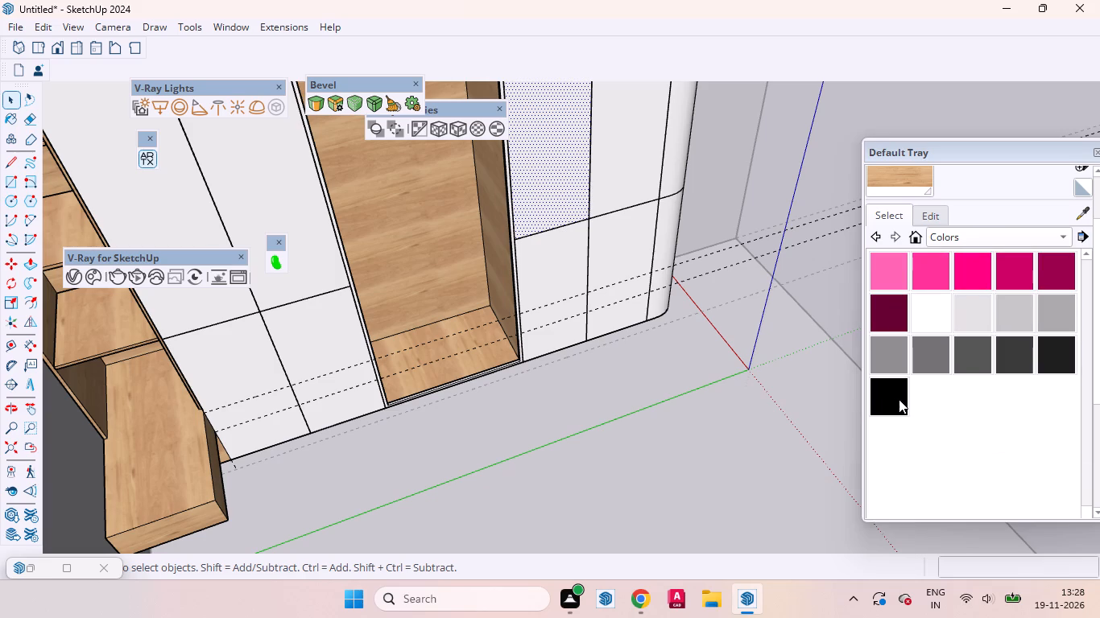
left_click(899, 399)
scroll(536, 376, "up", 20)
scroll(536, 376, "up", 3)
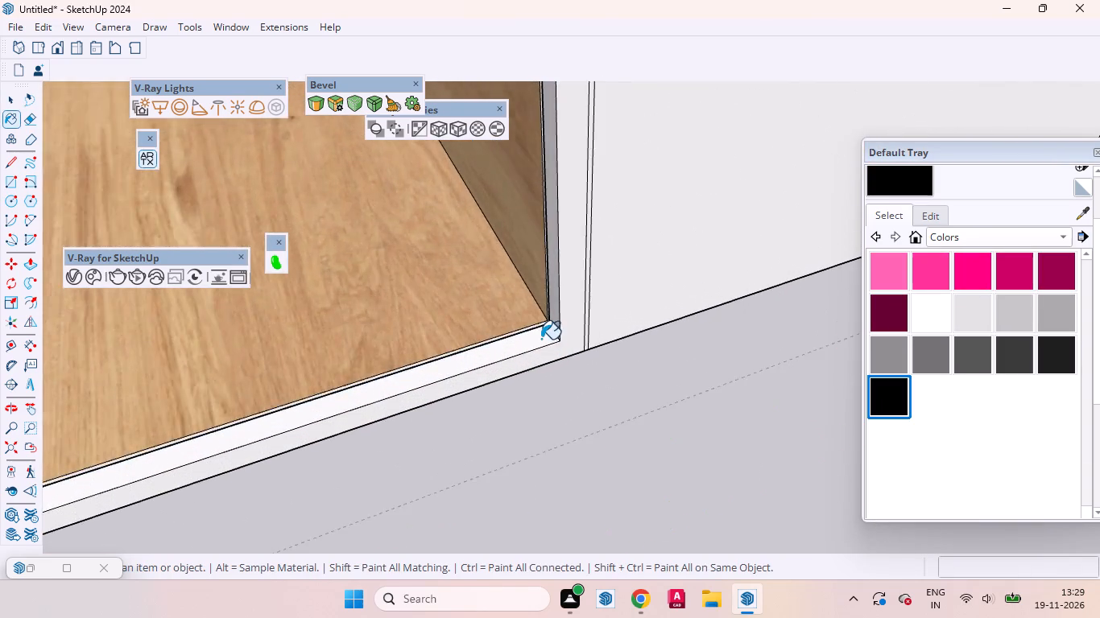
scroll(541, 339, "up", 9)
left_click(540, 337)
left_click(580, 287)
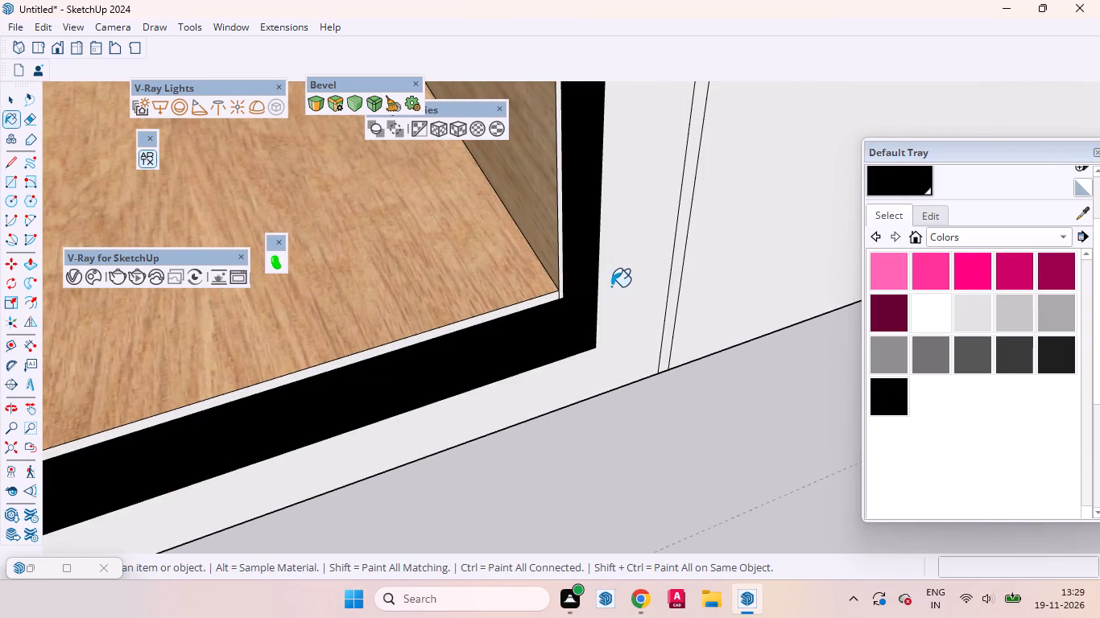
left_click(611, 286)
scroll(574, 353, "down", 20)
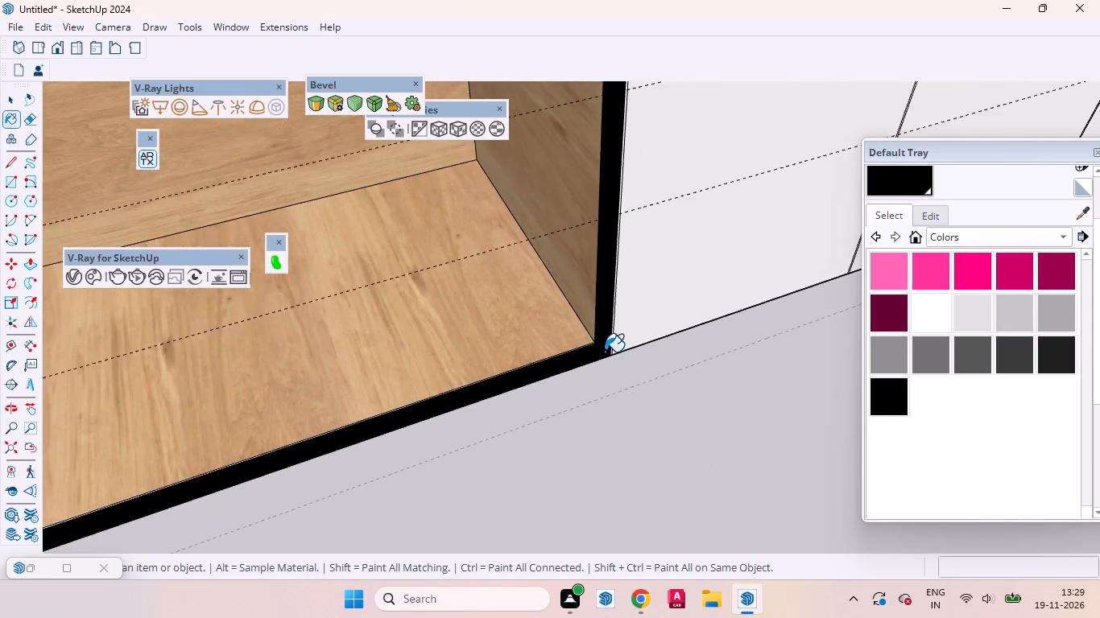
scroll(605, 352, "down", 3)
scroll(125, 436, "up", 9)
left_click(126, 518)
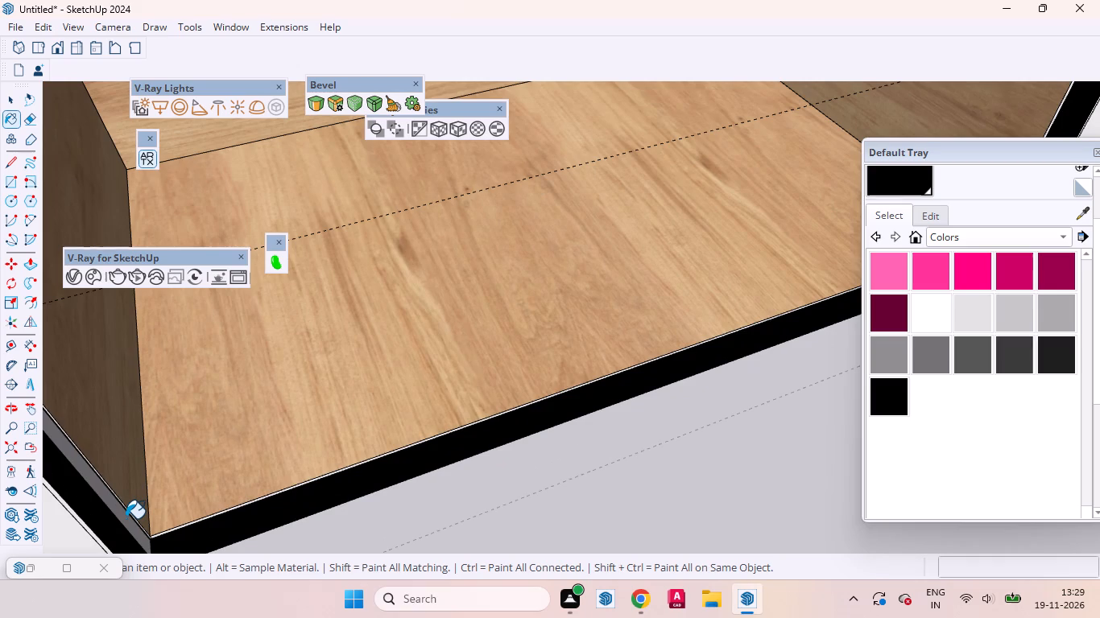
Paint the outer top face of the projecting niche frame black.
scroll(170, 535, "down", 20)
scroll(170, 535, "down", 9)
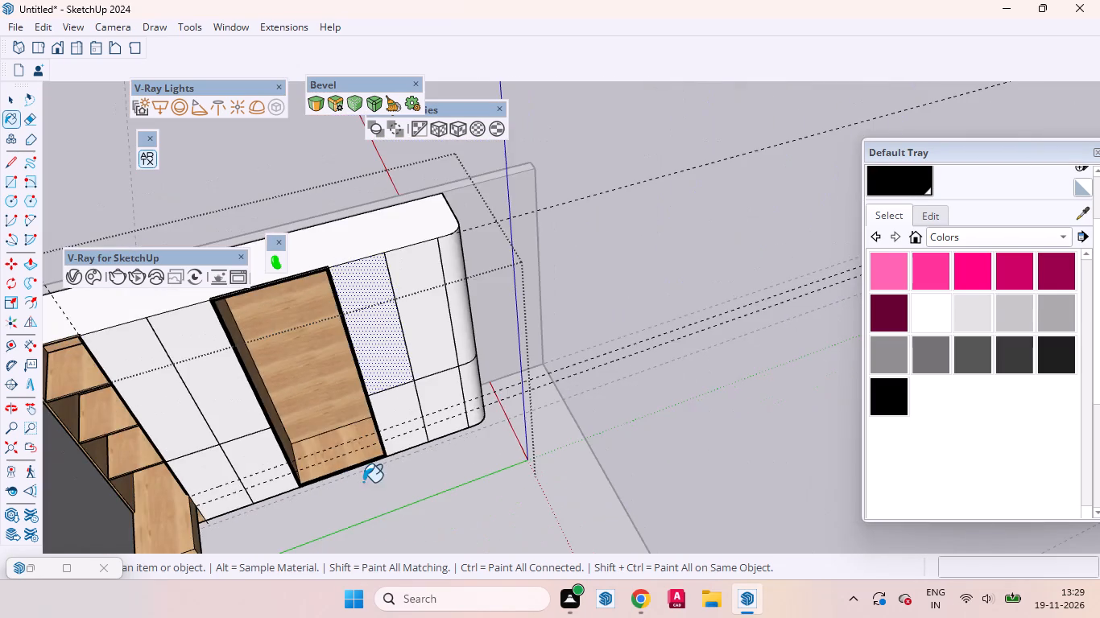
scroll(334, 281, "up", 20)
scroll(334, 281, "up", 2)
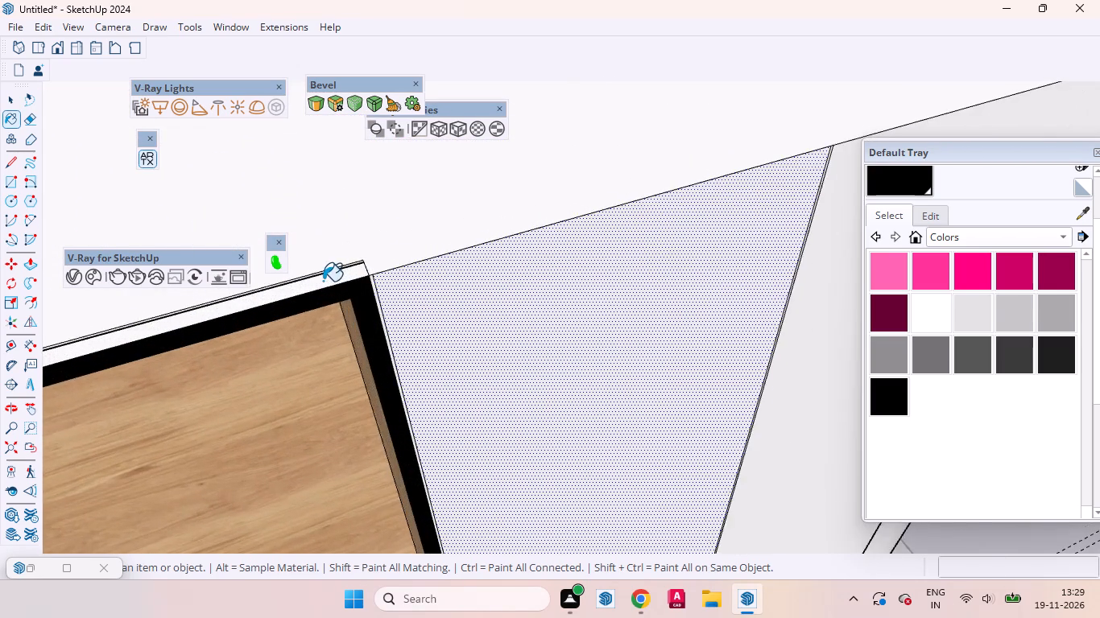
scroll(323, 281, "up", 7)
left_click(333, 274)
scroll(425, 278, "up", 4)
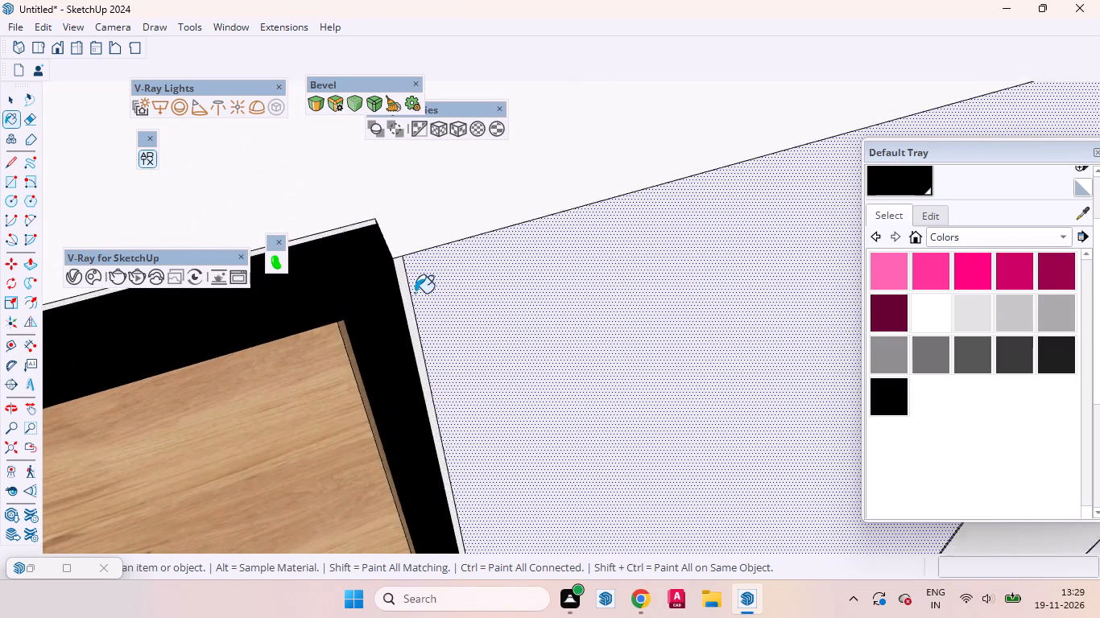
Examine the black niche frame's corners and edges up close and from several angles.
scroll(415, 293, "up", 3)
middle_click_drag(375, 276, 291, 285)
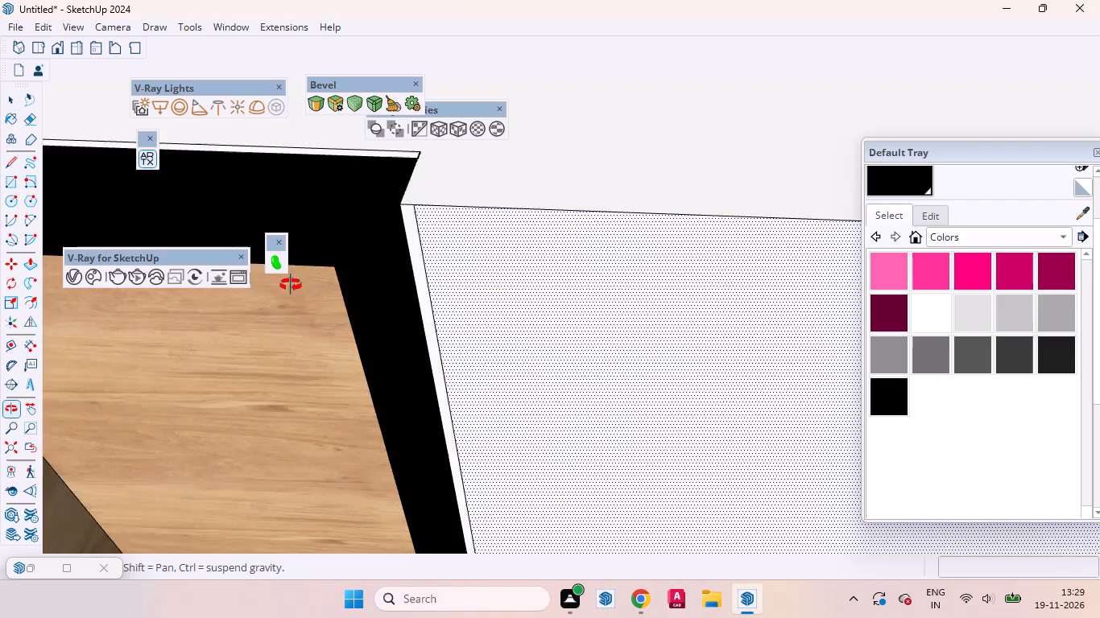
middle_click_drag(291, 285, 456, 247)
scroll(456, 247, "up", 1)
scroll(456, 247, "down", 1)
scroll(456, 247, "up", 1)
scroll(456, 247, "down", 17)
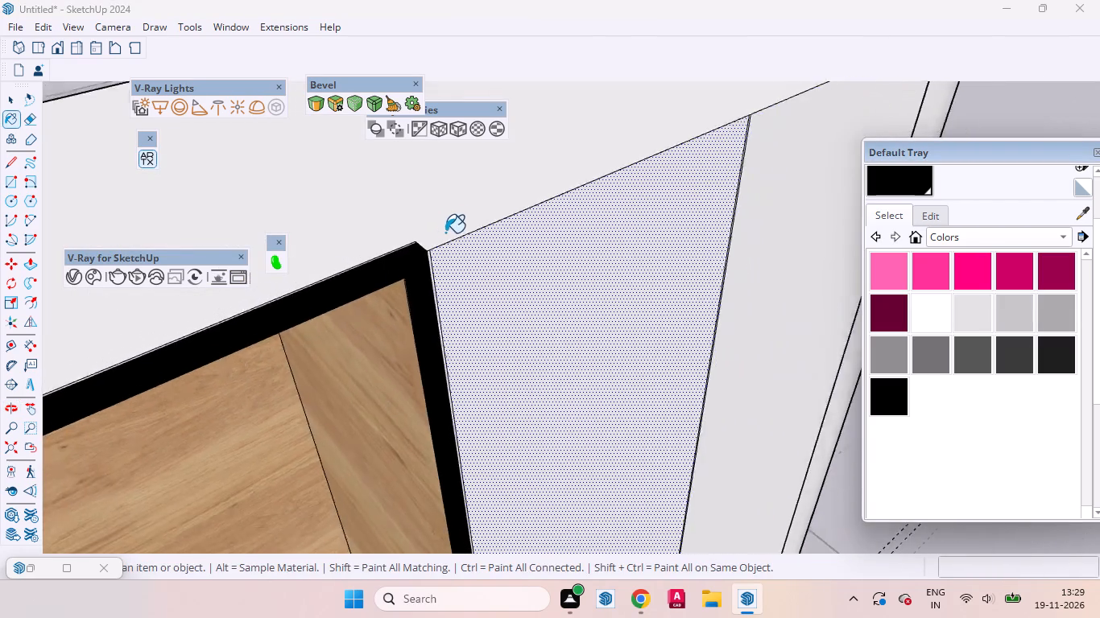
scroll(445, 233, "down", 15)
scroll(436, 319, "up", 9)
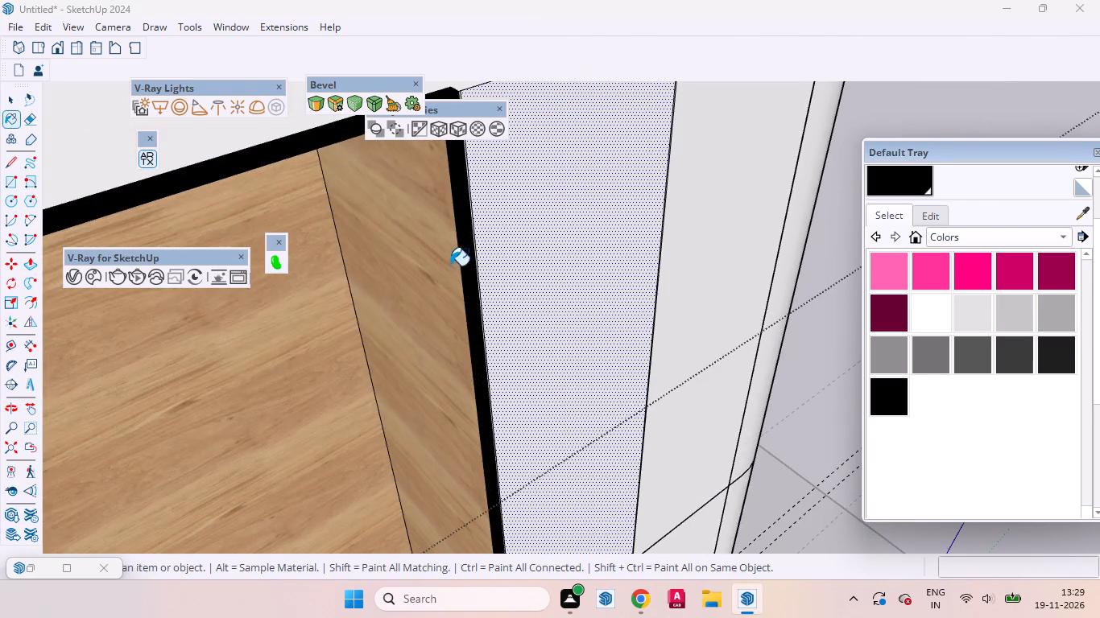
scroll(427, 294, "down", 9)
middle_click_drag(422, 335, 167, 229)
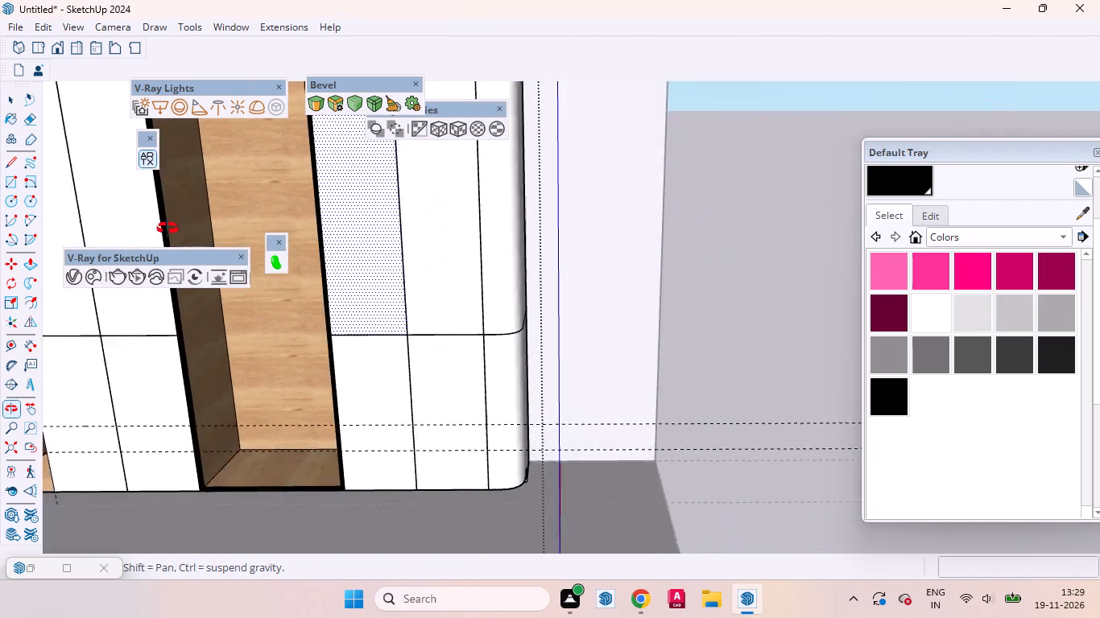
middle_click_drag(167, 229, 131, 434)
scroll(345, 360, "up", 3)
key("space")
scroll(532, 352, "down", 5)
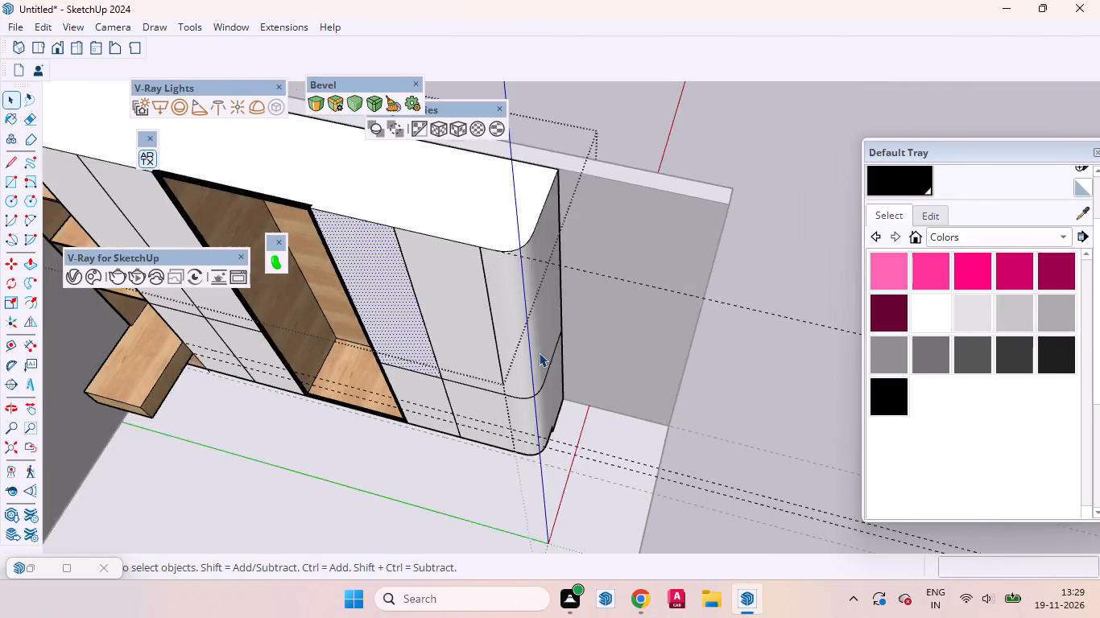
Examine the whole wardrobe front, reopening its geometry for editing.
scroll(539, 352, "down", 4)
left_click(692, 375)
middle_click_drag(486, 383, 637, 194)
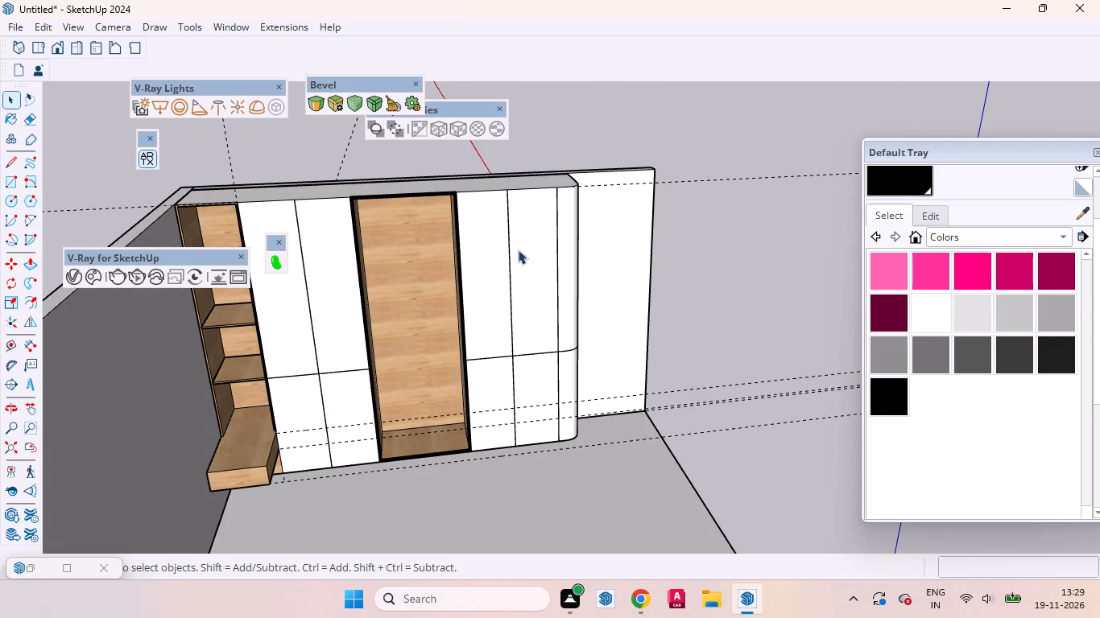
left_click(490, 276)
triple_click(488, 292)
scroll(445, 308, "up", 3)
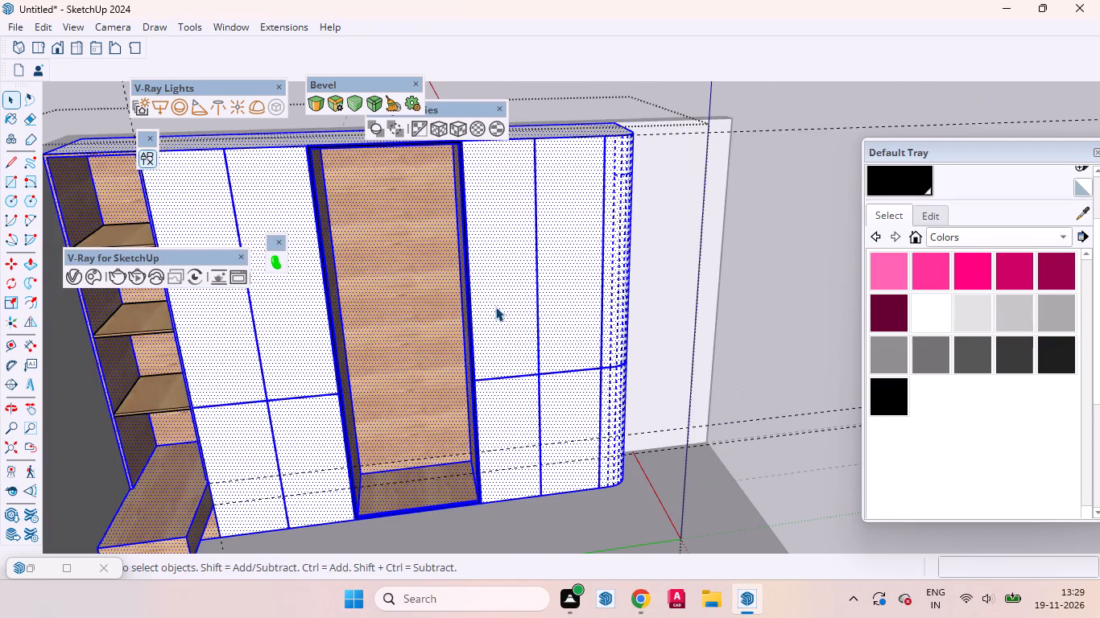
left_click(498, 304)
scroll(448, 416, "down", 3)
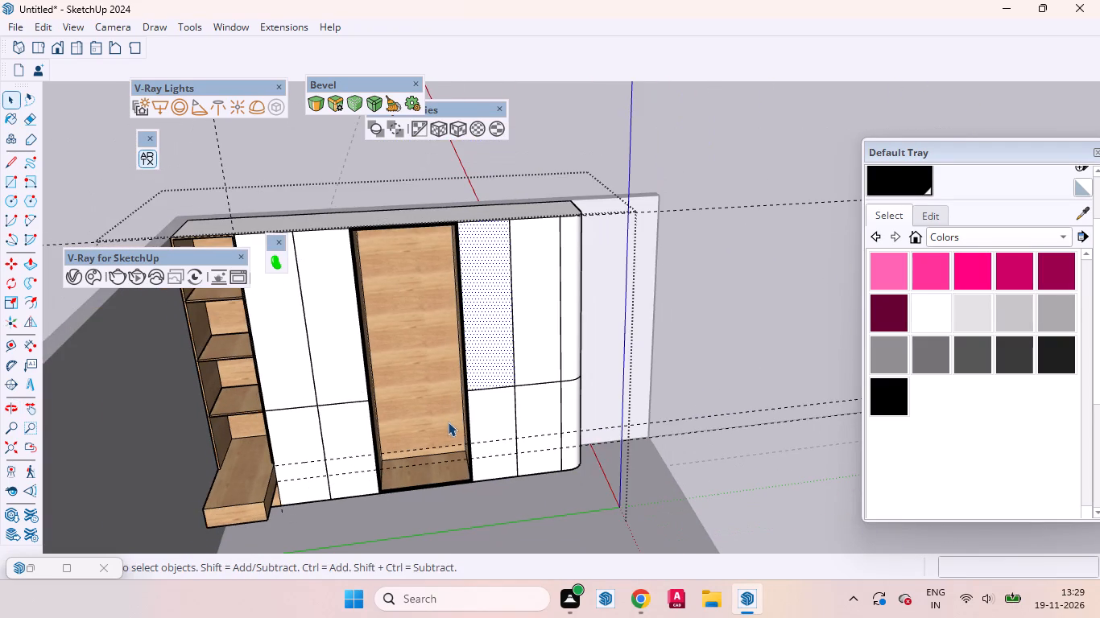
scroll(253, 333, "up", 4)
scroll(498, 310, "down", 4)
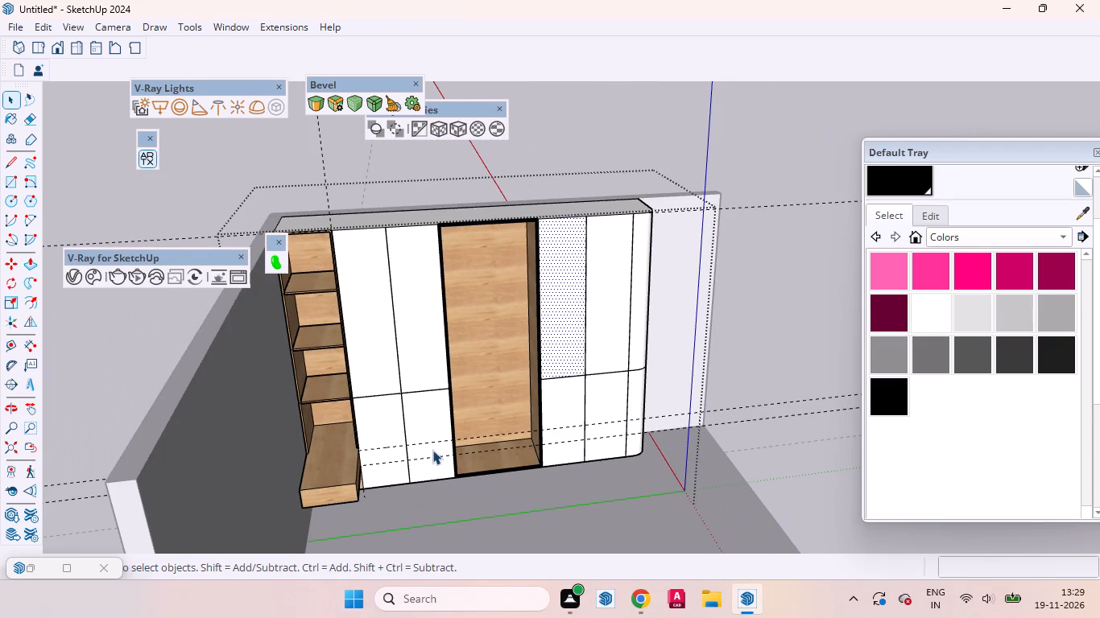
scroll(417, 469, "up", 1)
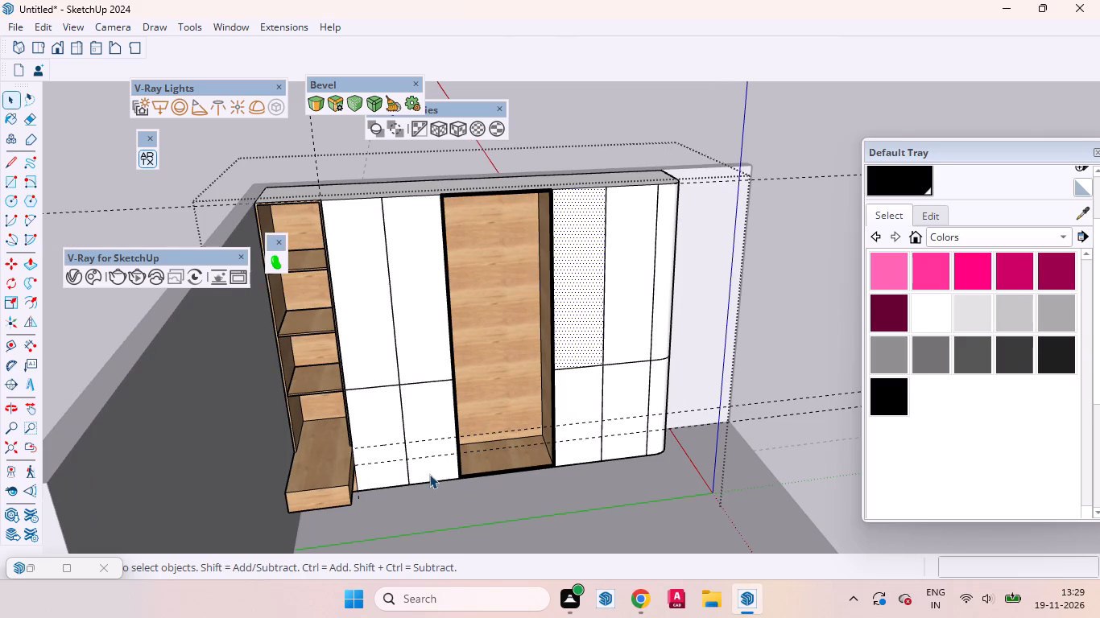
scroll(363, 465, "down", 1)
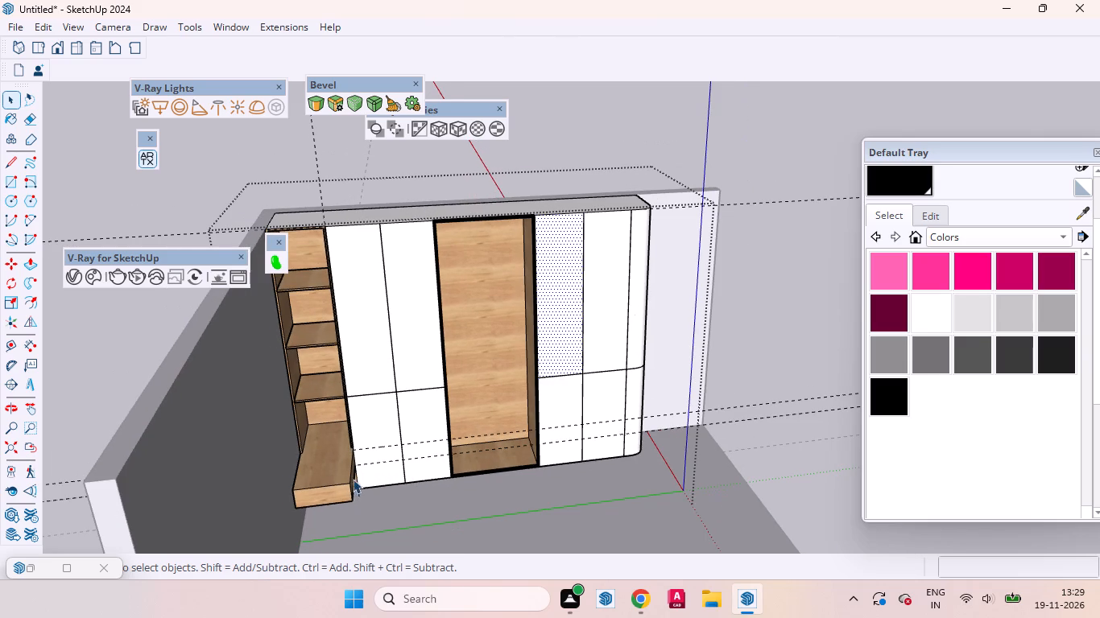
middle_click_drag(344, 475, 333, 463)
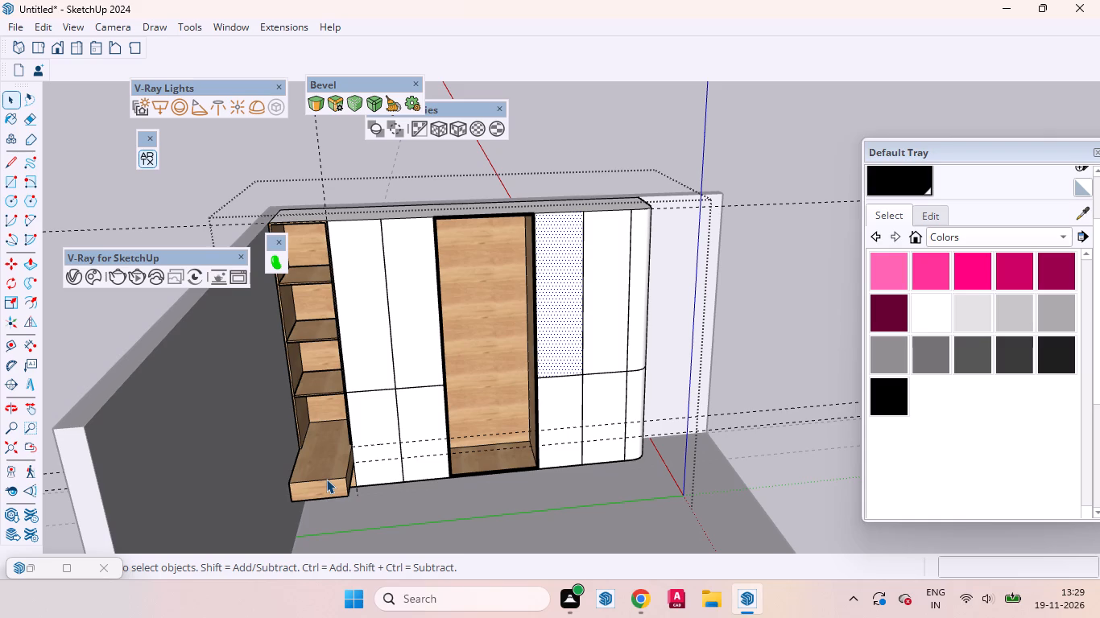
Repeat the 18 mm Push/Pull on the four narrow gap strips meeting between the doors on the shelf-unit side of the niche.
left_click(391, 411)
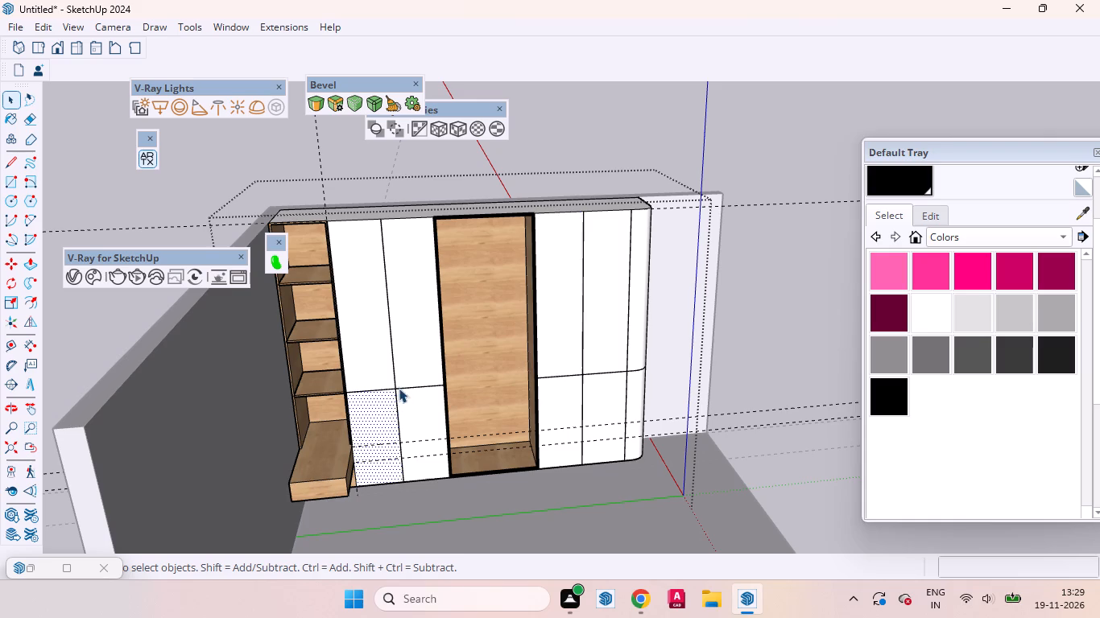
scroll(399, 386, "up", 20)
scroll(399, 386, "up", 3)
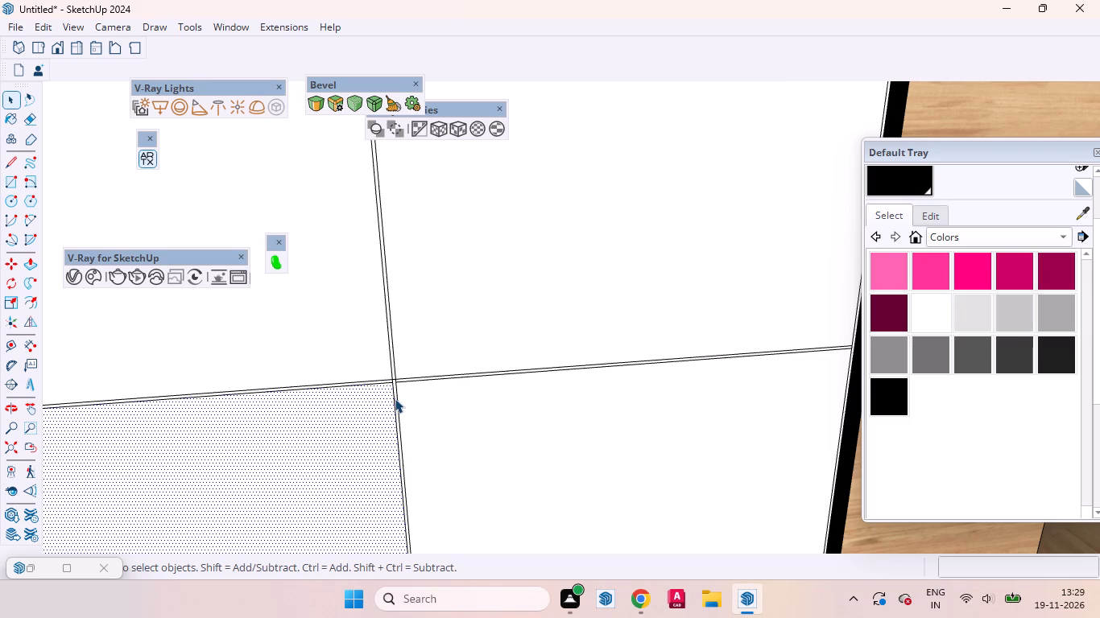
scroll(374, 380, "up", 18)
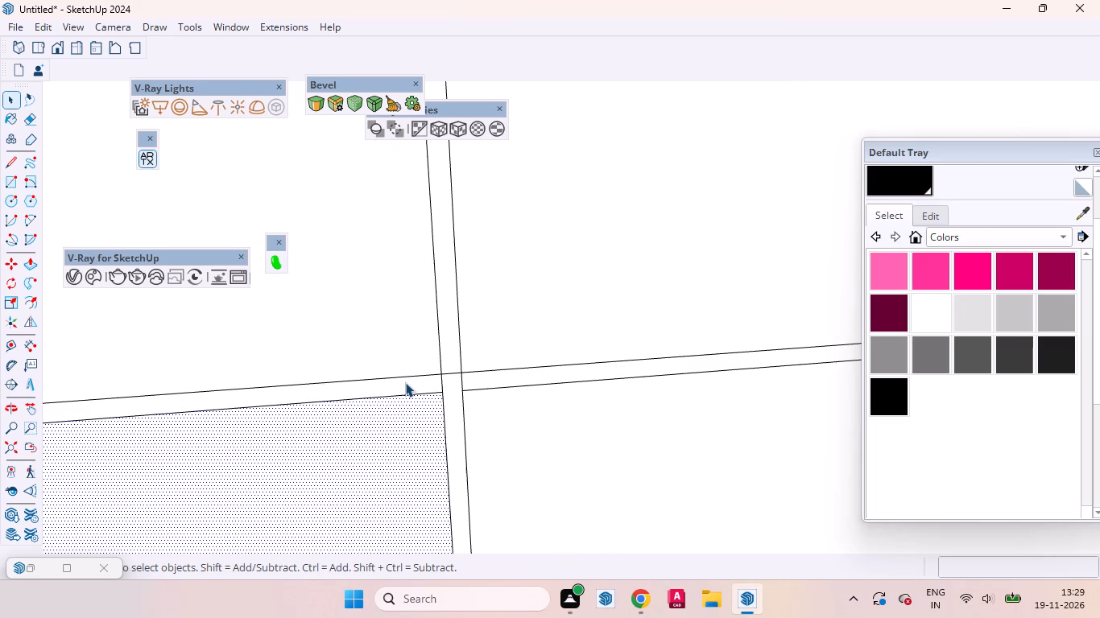
left_click(405, 382)
key("p")
left_click(405, 382)
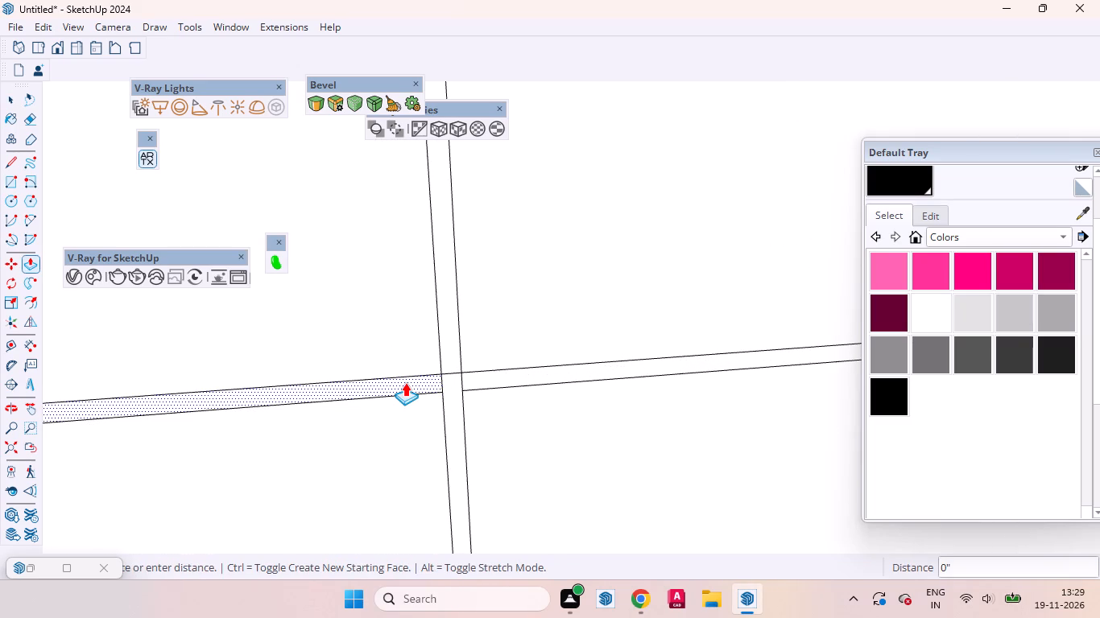
left_click(405, 382)
double_click(448, 349)
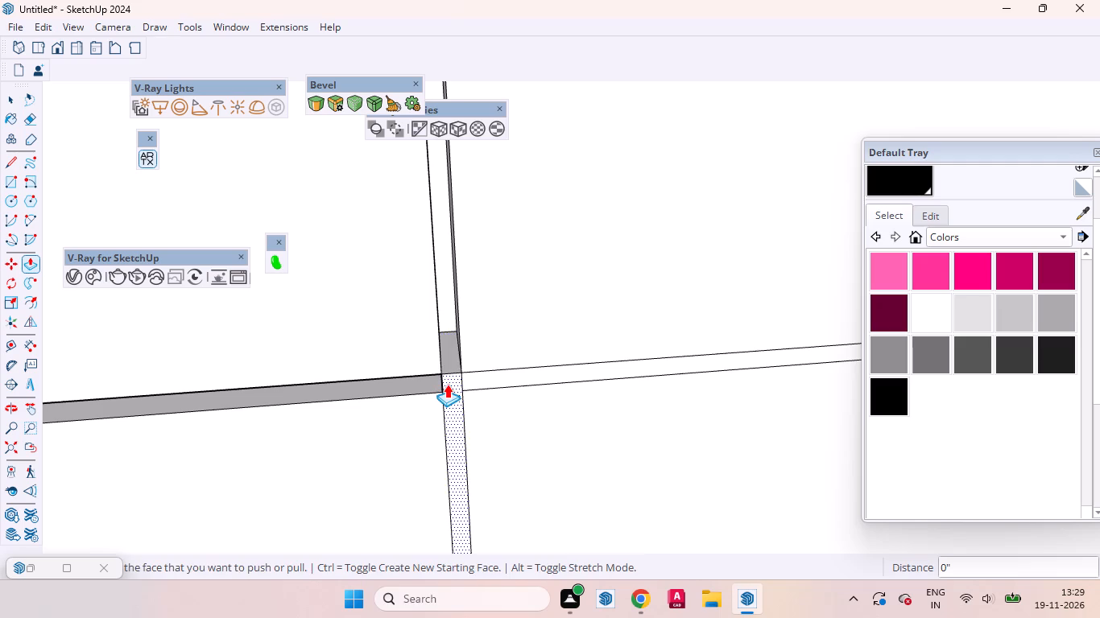
double_click(447, 384)
double_click(472, 373)
Repeat the 18 mm Push/Pull on the four gap strips meeting between the flat doors on the rounded-corner side of the niche.
scroll(430, 418, "down", 2)
scroll(430, 419, "up", 1)
scroll(430, 419, "down", 7)
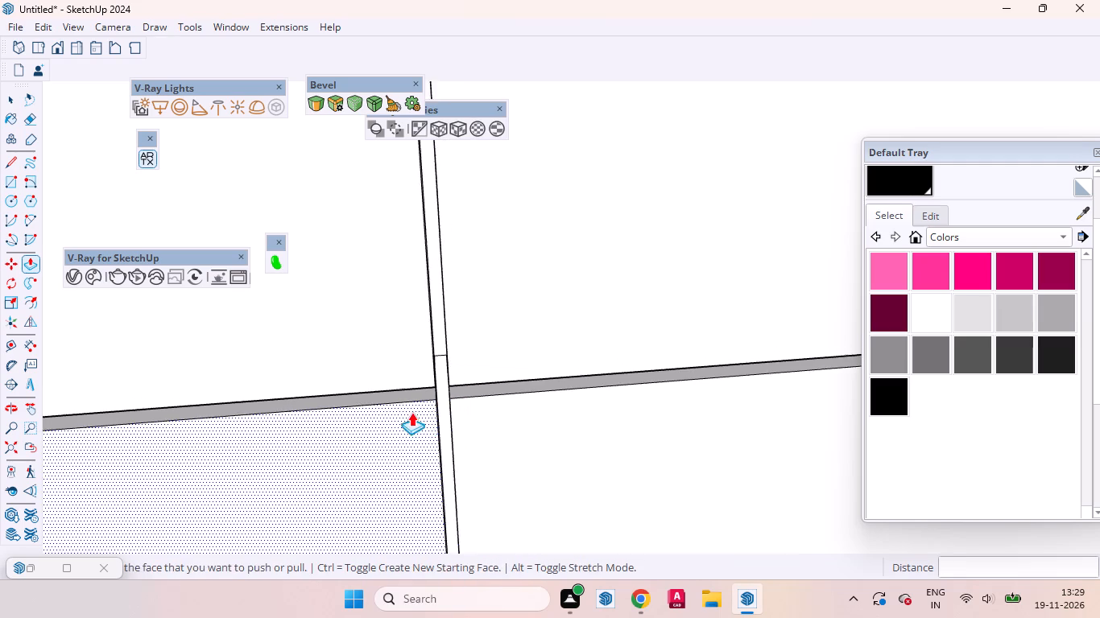
scroll(411, 412, "down", 16)
scroll(399, 376, "up", 1)
scroll(399, 376, "down", 18)
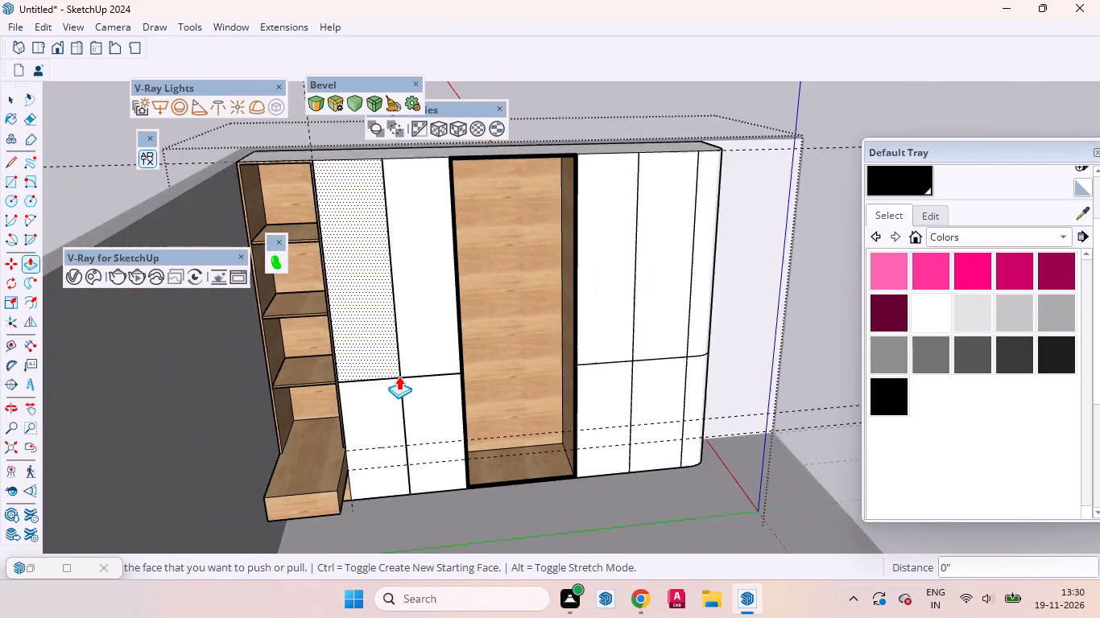
scroll(399, 376, "down", 3)
scroll(399, 376, "up", 1)
scroll(399, 376, "down", 1)
scroll(399, 376, "up", 1)
scroll(399, 376, "down", 4)
scroll(579, 372, "up", 15)
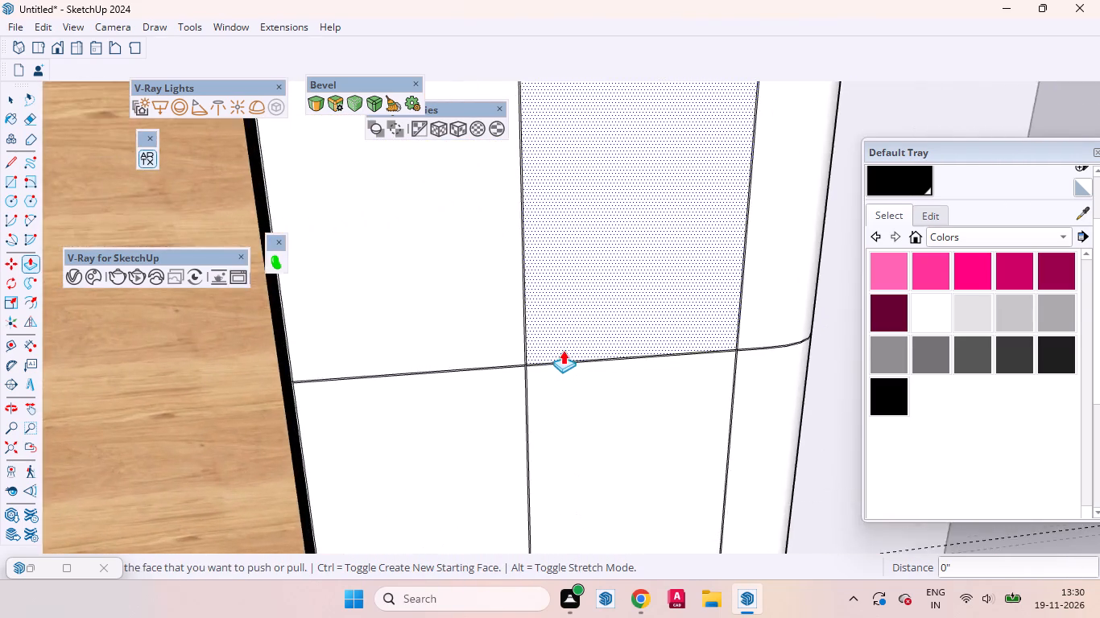
scroll(563, 350, "up", 20)
scroll(563, 350, "up", 5)
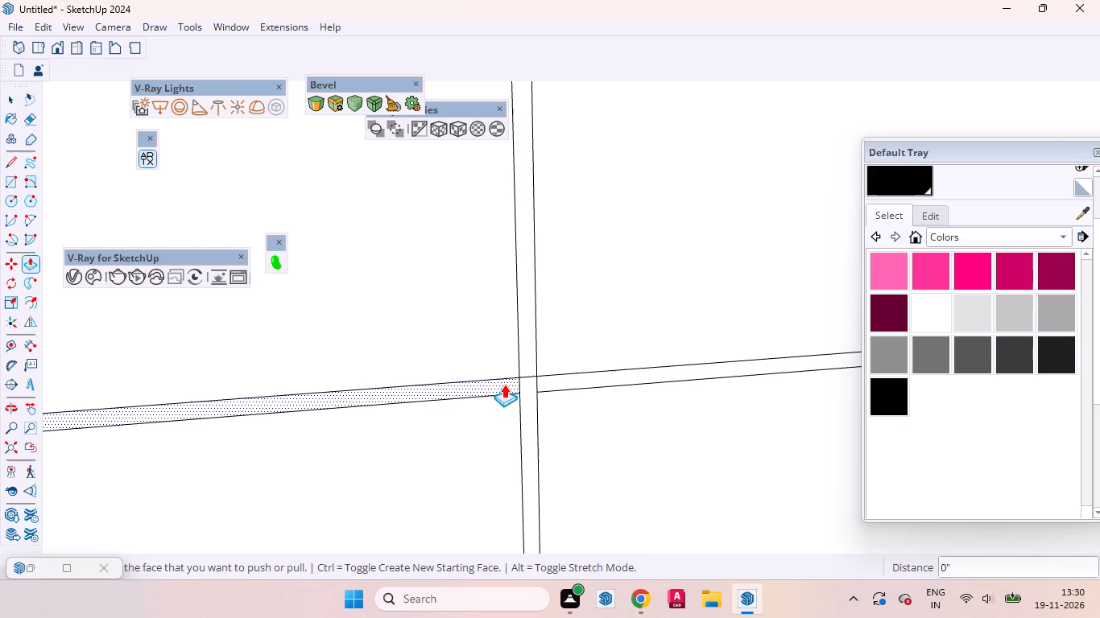
double_click(504, 384)
double_click(525, 377)
double_click(525, 391)
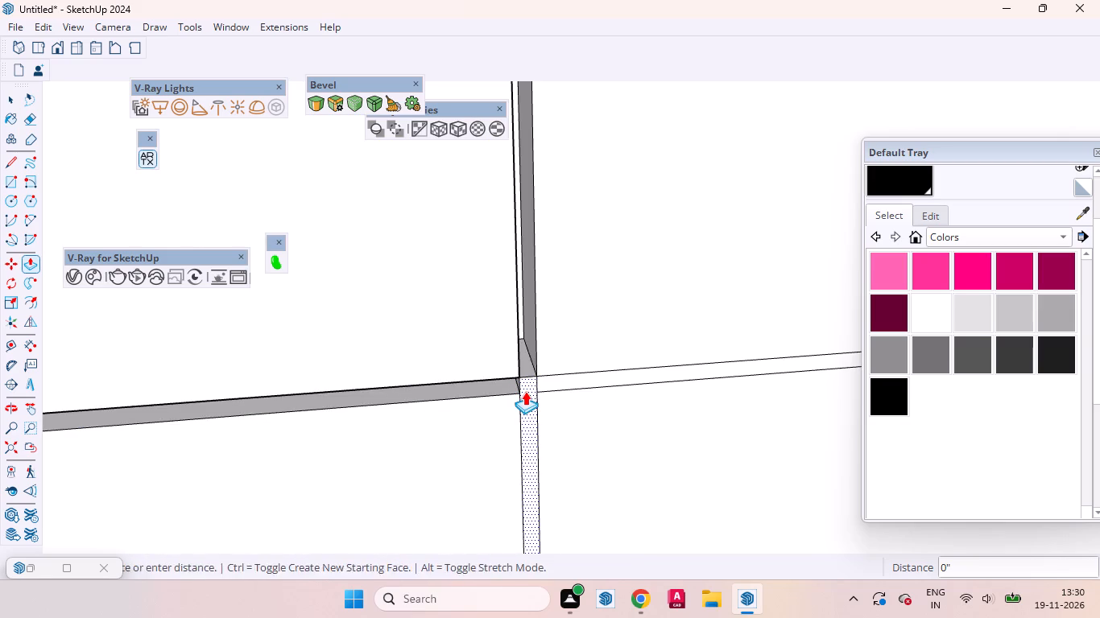
double_click(548, 380)
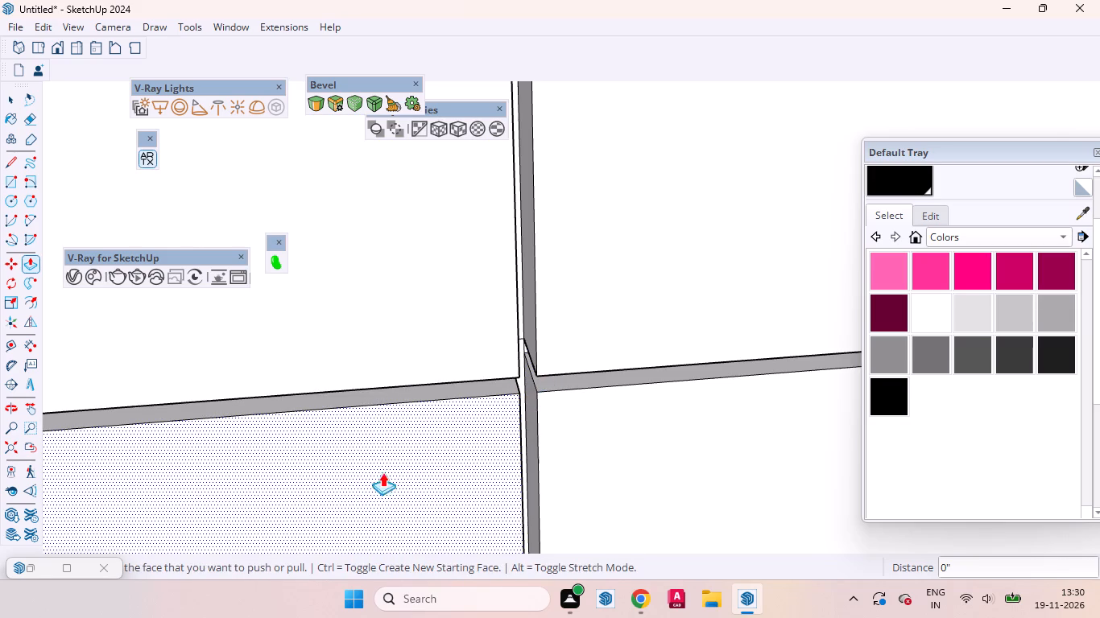
Repeat the 18 mm Push/Pull on the upper and lower vertical gap strips beside the rounded corner panel.
scroll(320, 484, "down", 3)
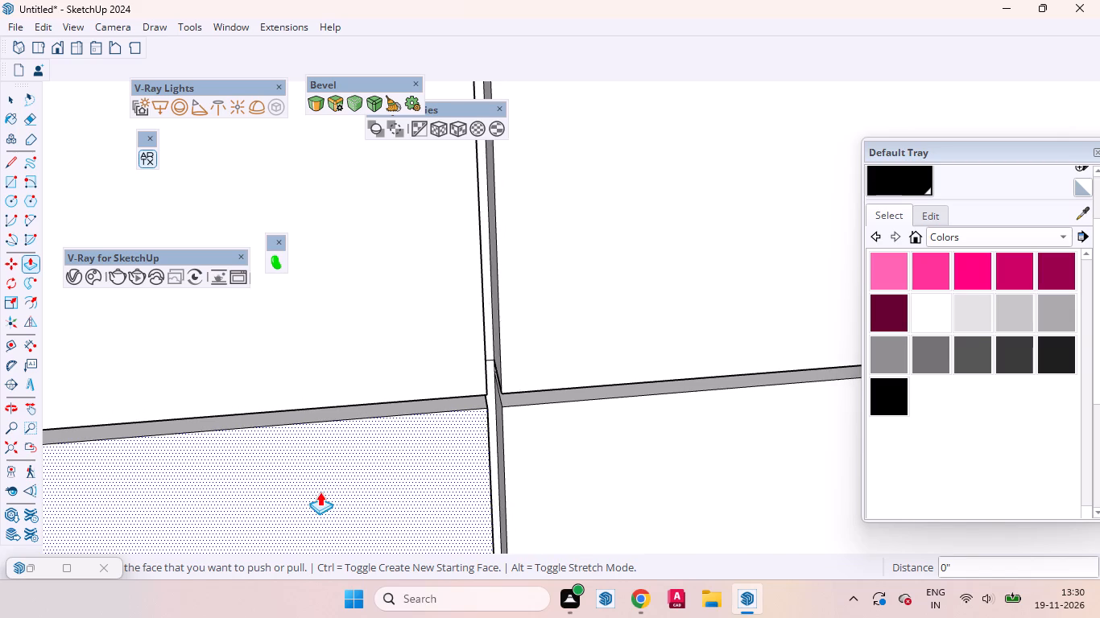
scroll(320, 492, "down", 15)
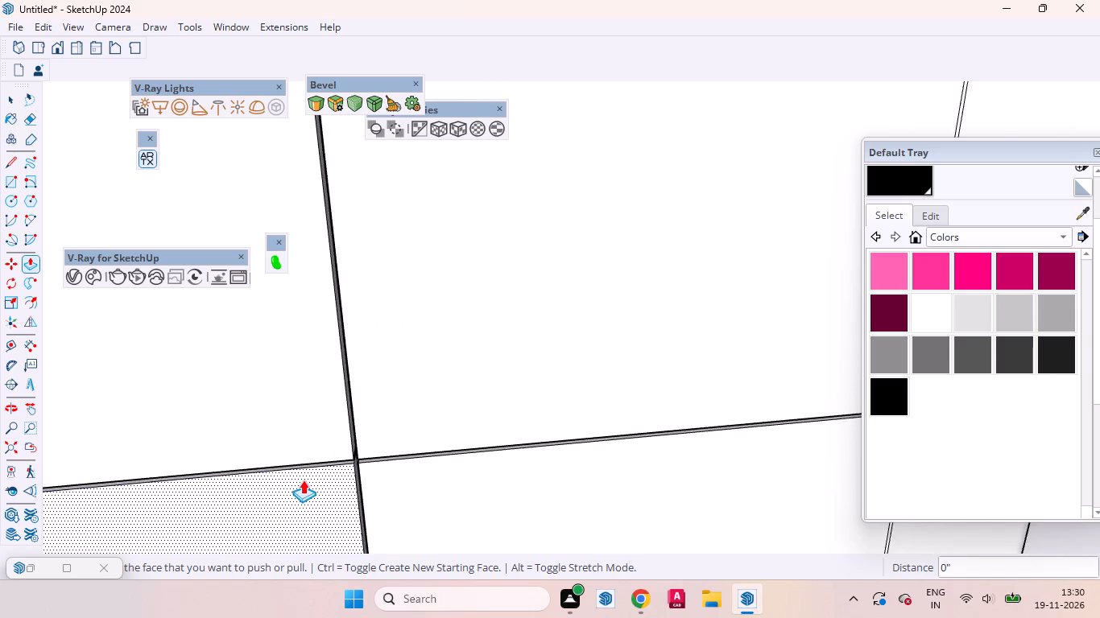
scroll(303, 480, "down", 5)
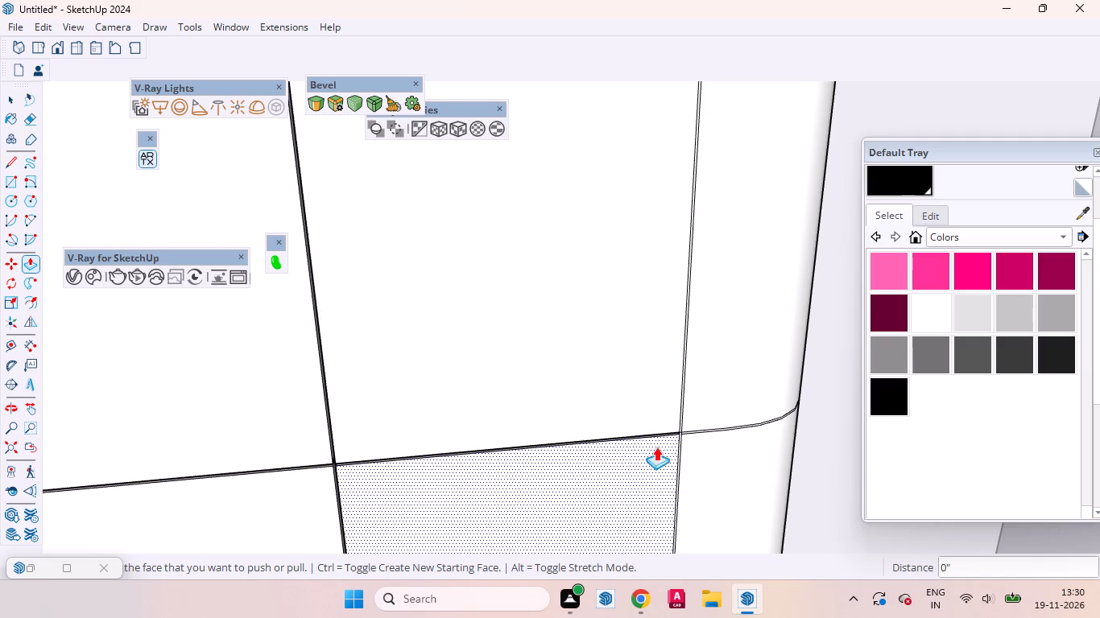
scroll(661, 442, "up", 20)
scroll(661, 442, "up", 5)
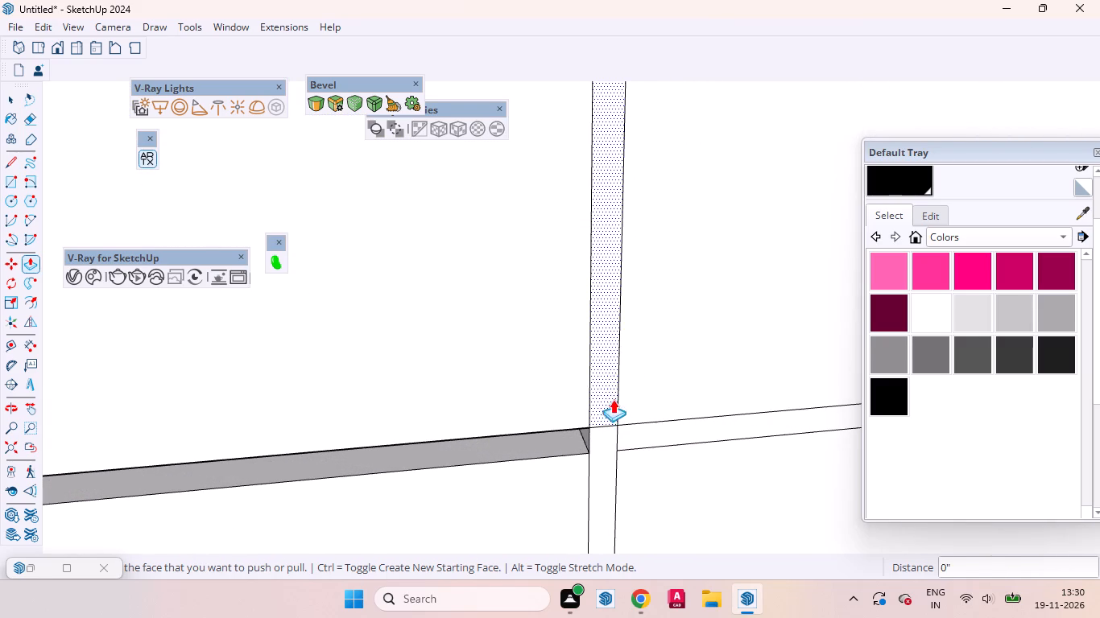
double_click(606, 371)
double_click(595, 443)
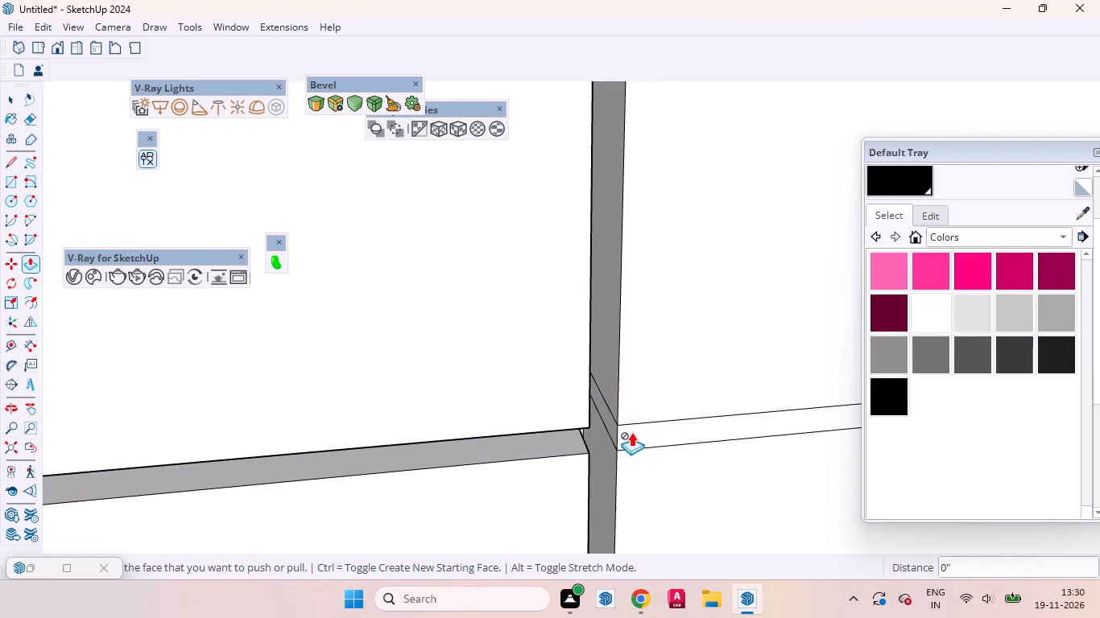
Examine the narrow horizontal strip wrapping the wardrobe's rounded corner and the curved faces below and above it.
scroll(498, 440, "down", 20)
scroll(498, 440, "down", 3)
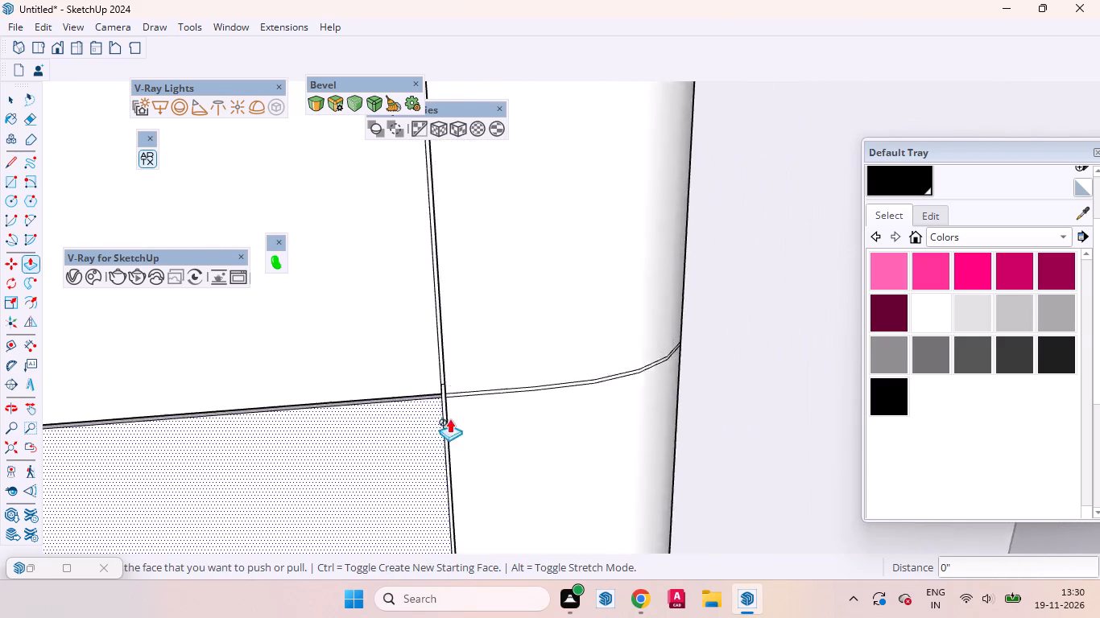
scroll(449, 418, "down", 14)
scroll(511, 424, "up", 1)
scroll(511, 424, "down", 1)
middle_click_drag(583, 412, 380, 463)
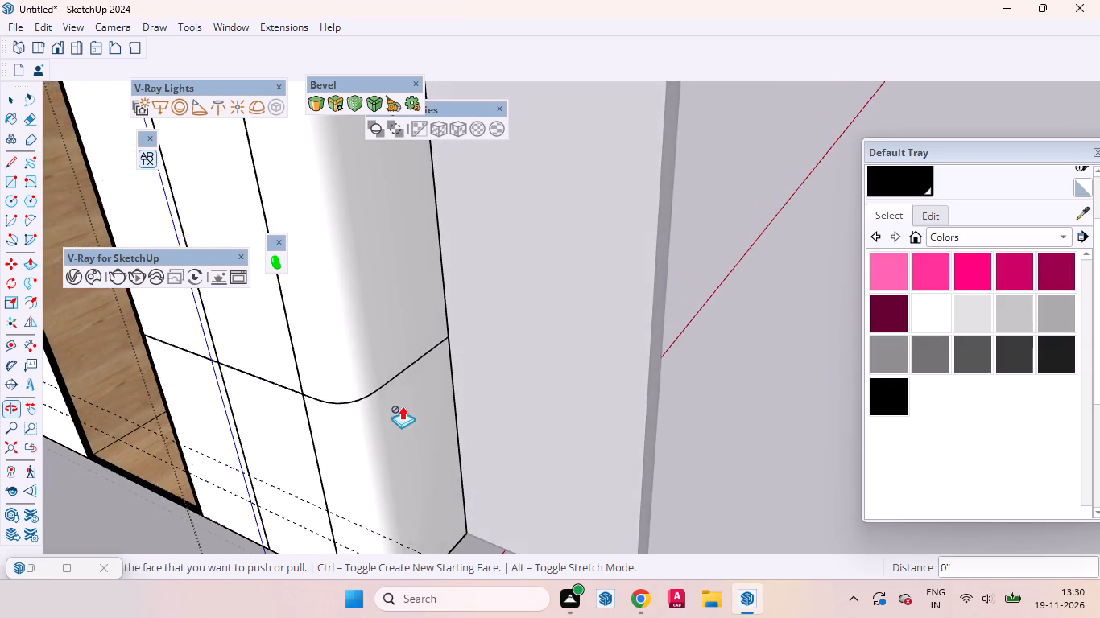
scroll(407, 389, "up", 20)
scroll(407, 389, "up", 8)
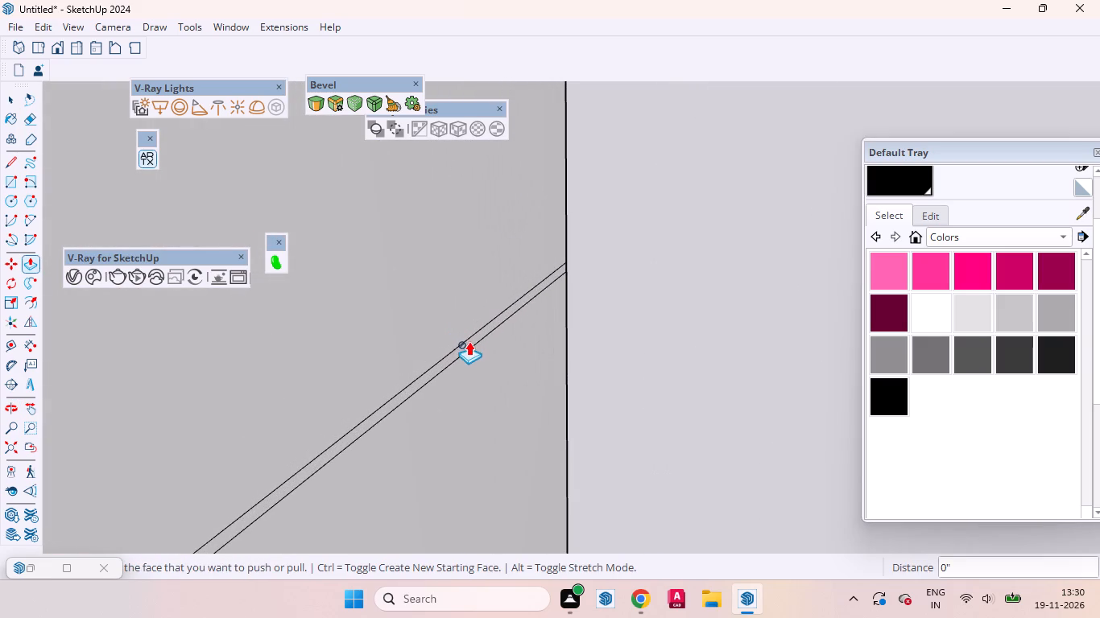
scroll(473, 347, "up", 4)
middle_click_drag(507, 299, 337, 279)
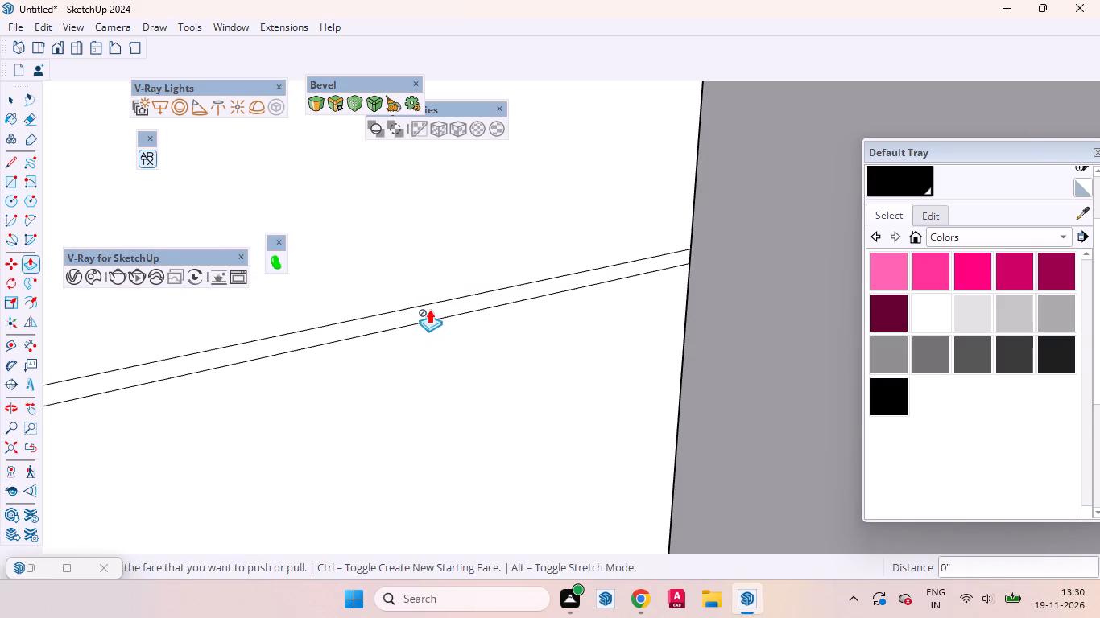
key("space")
left_click(447, 358)
scroll(509, 414, "down", 3)
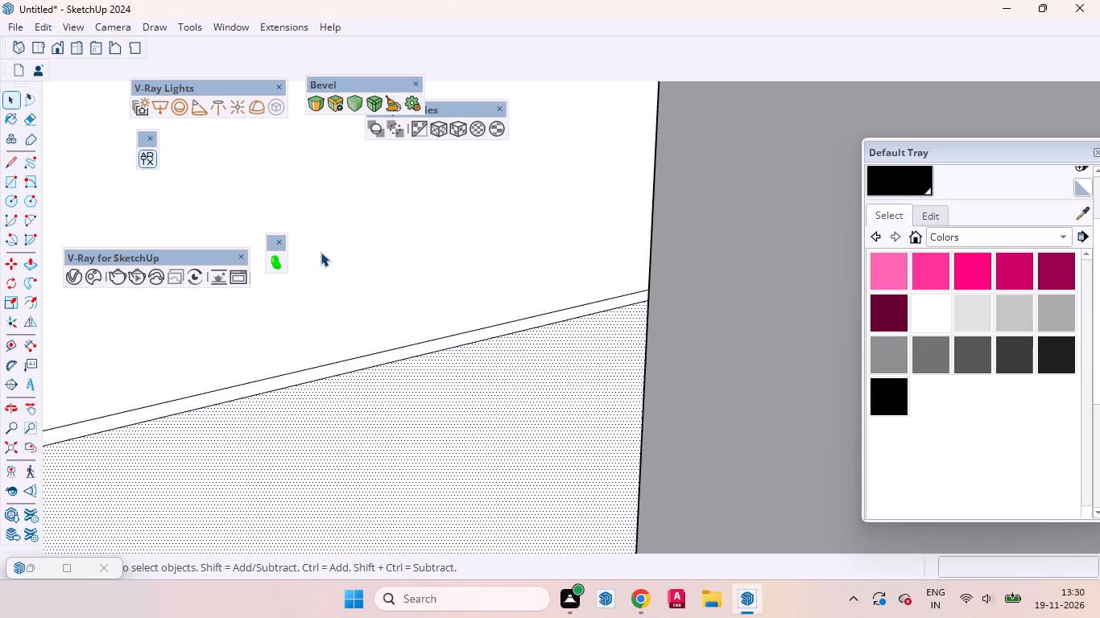
left_click(402, 309)
scroll(533, 365, "down", 1)
scroll(536, 367, "up", 1)
scroll(537, 369, "down", 16)
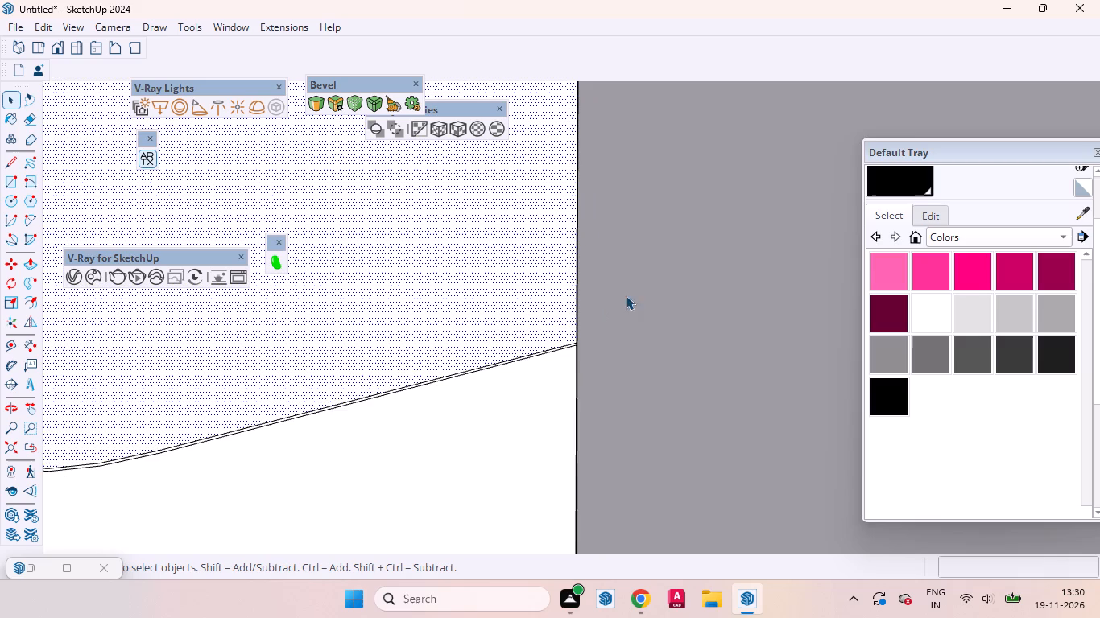
scroll(626, 295, "down", 11)
middle_click_drag(320, 360, 570, 353)
scroll(598, 344, "down", 3)
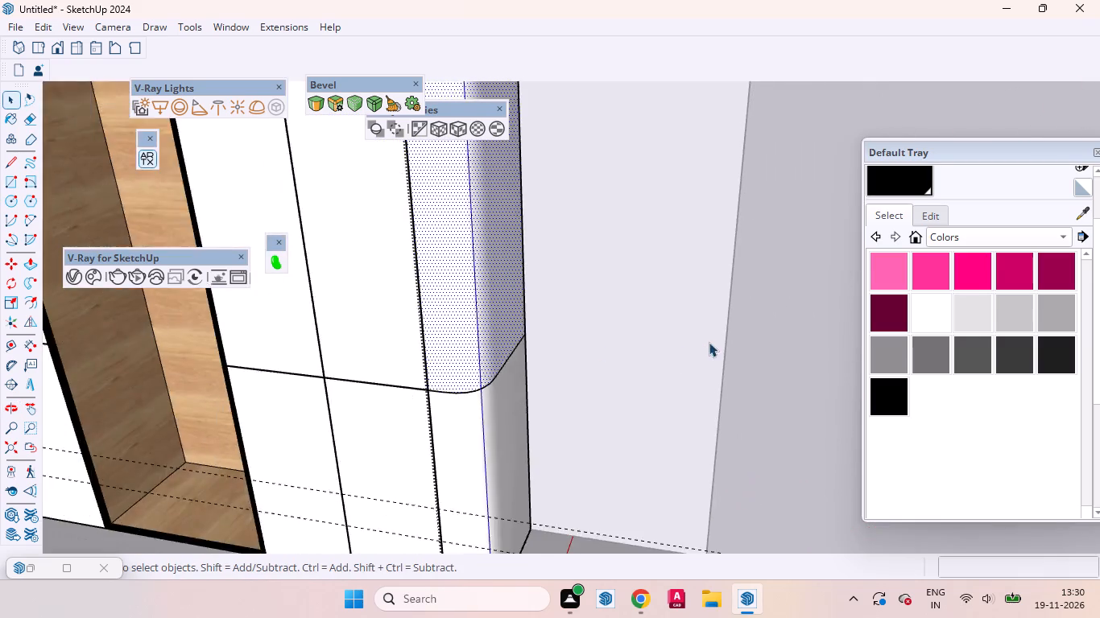
Examine the wardrobe's shelf unit, door gaps and niche, viewed from the rounded-corner side.
scroll(709, 342, "down", 15)
left_click(759, 372)
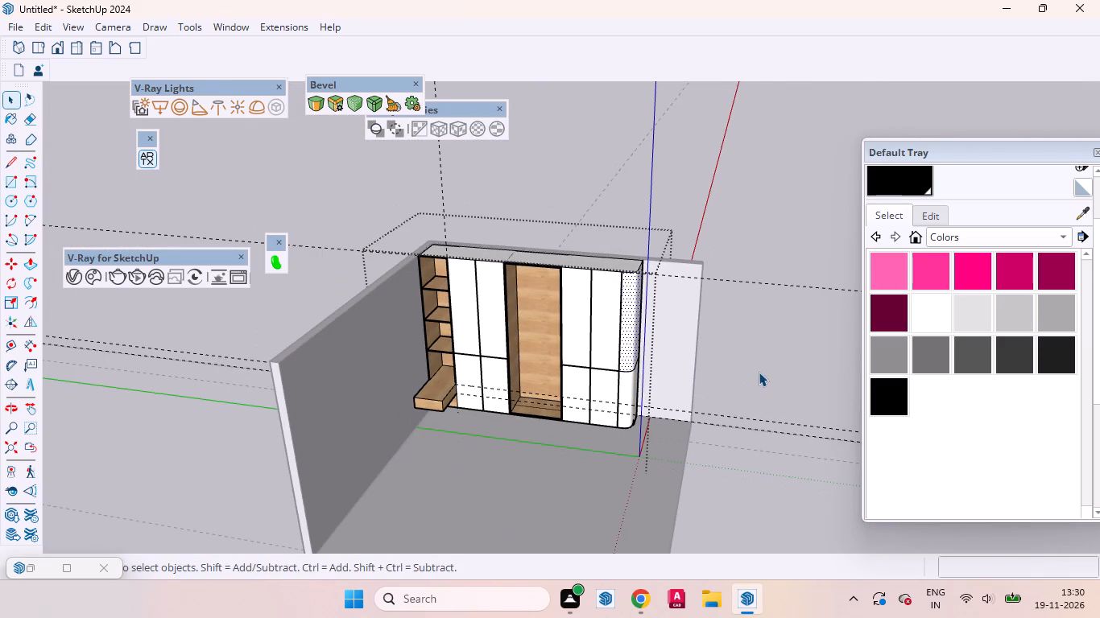
middle_click_drag(741, 385, 459, 315)
scroll(470, 326, "up", 4)
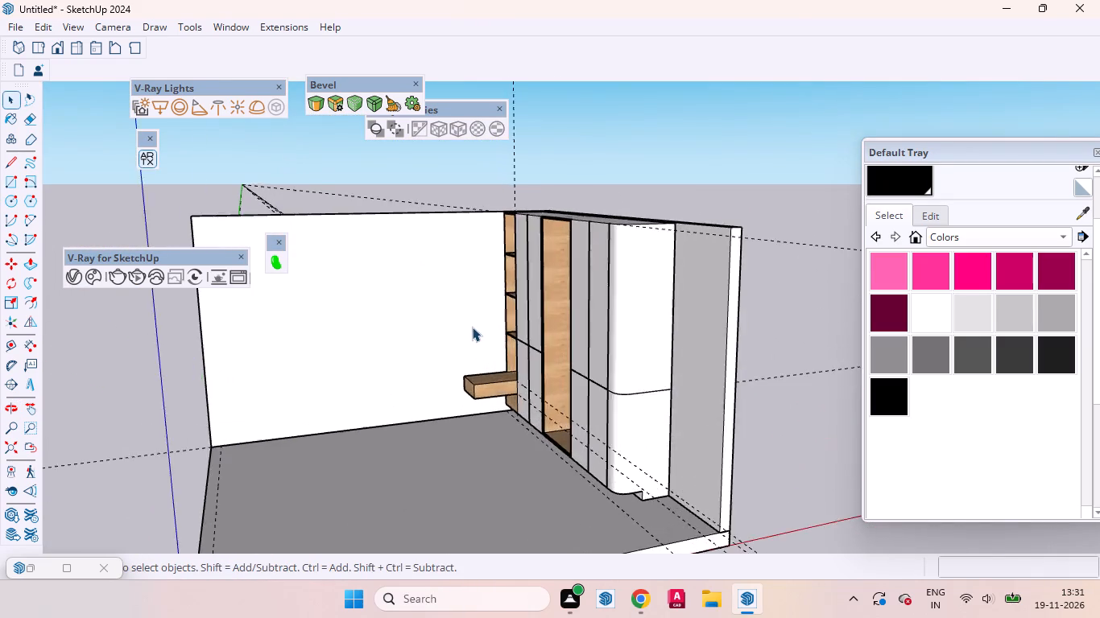
scroll(472, 327, "up", 5)
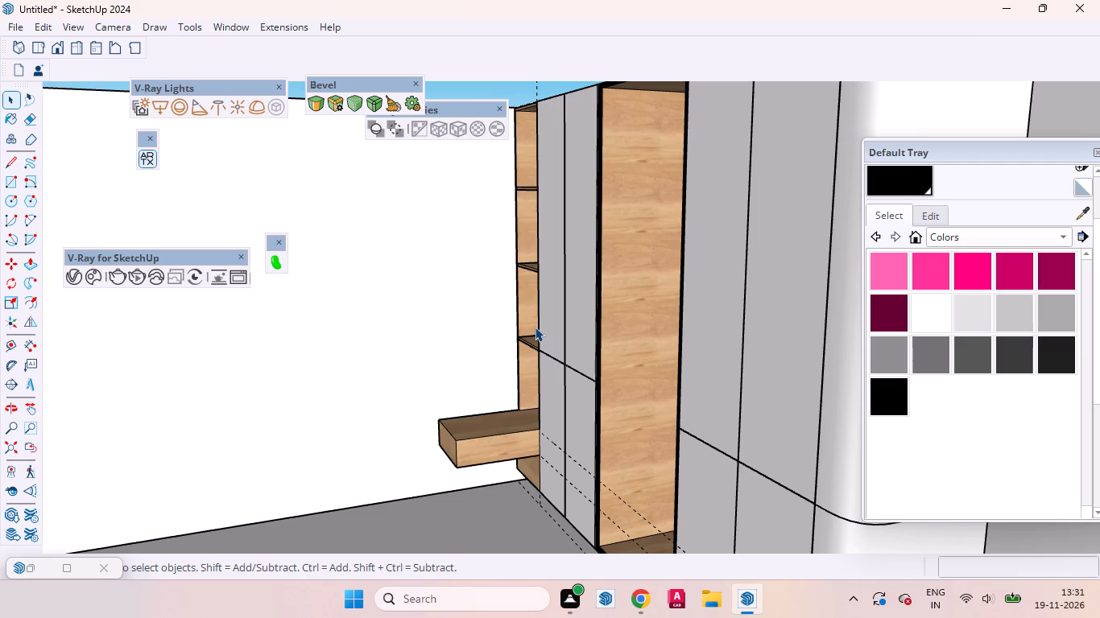
scroll(535, 327, "up", 1)
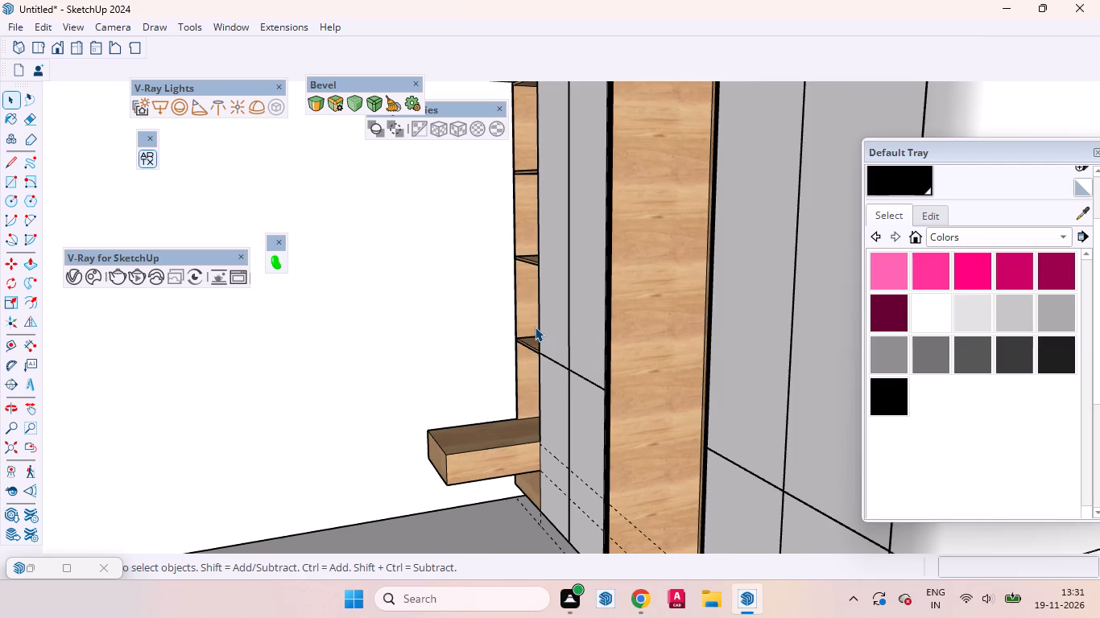
scroll(549, 323, "down", 2)
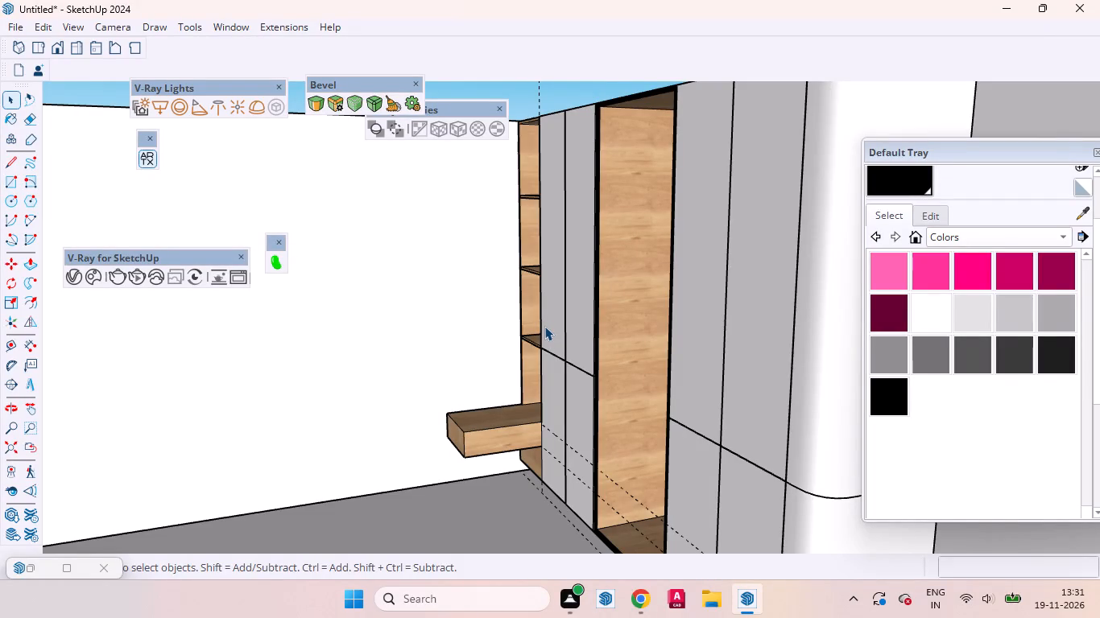
scroll(544, 326, "up", 1)
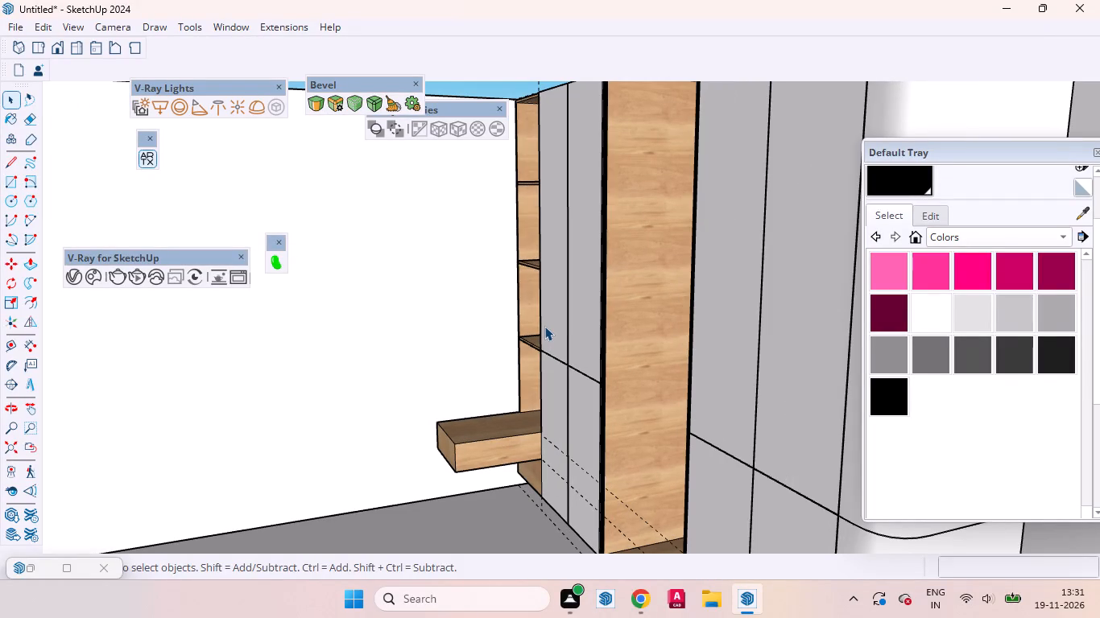
scroll(544, 326, "up", 1)
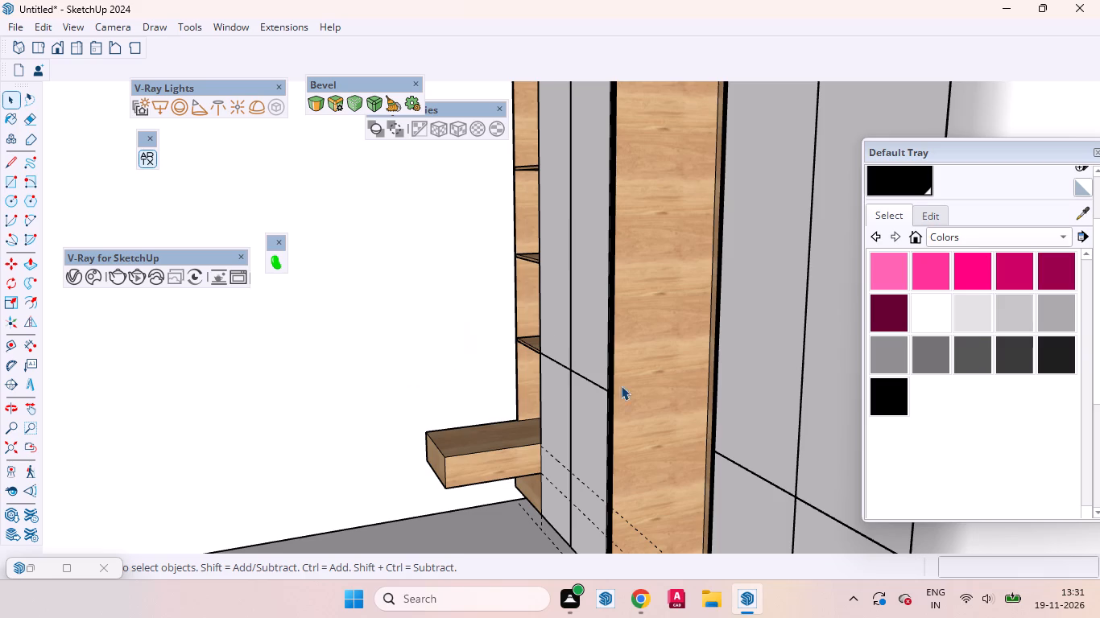
scroll(689, 371, "up", 4)
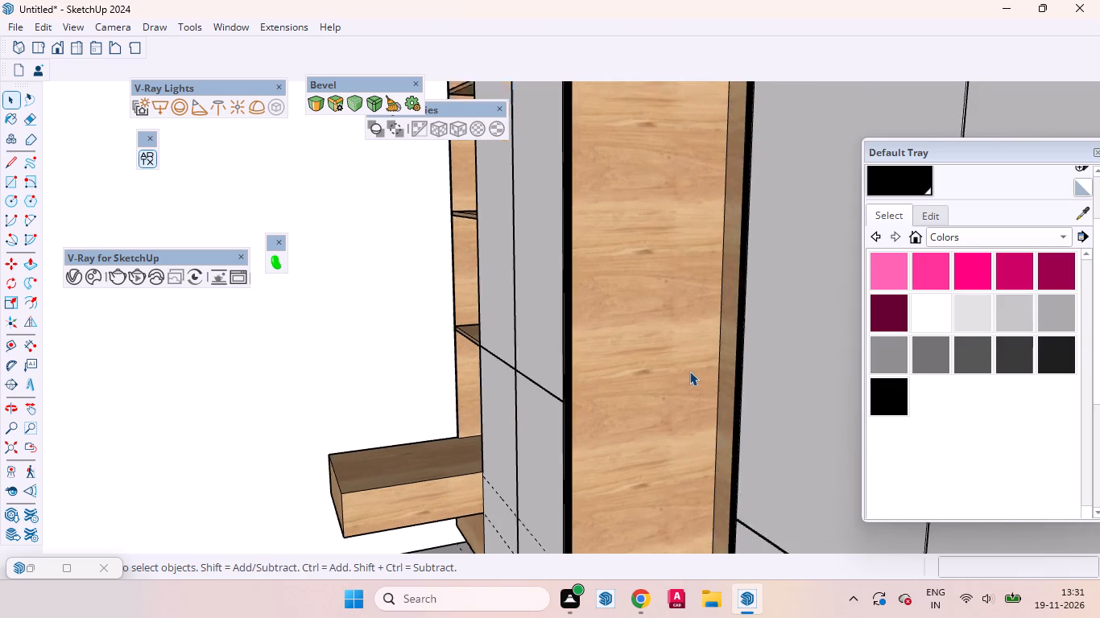
Sample the oak from the niche's inner side panel and paint the bare strip behind the black frame on the shelf-unit side.
scroll(689, 371, "up", 1)
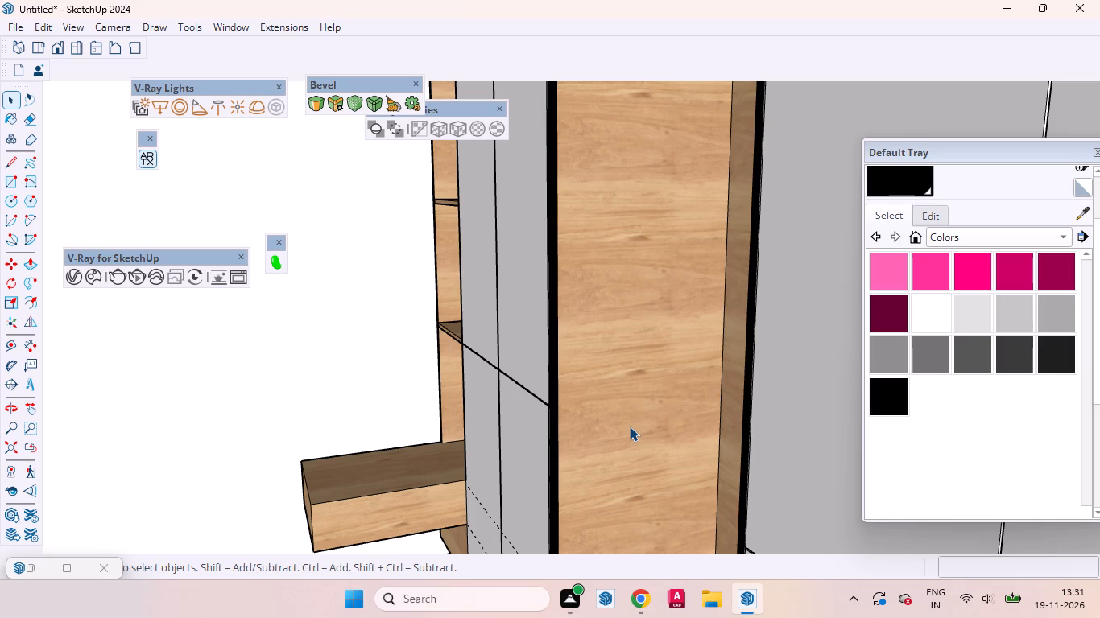
scroll(586, 400, "up", 2)
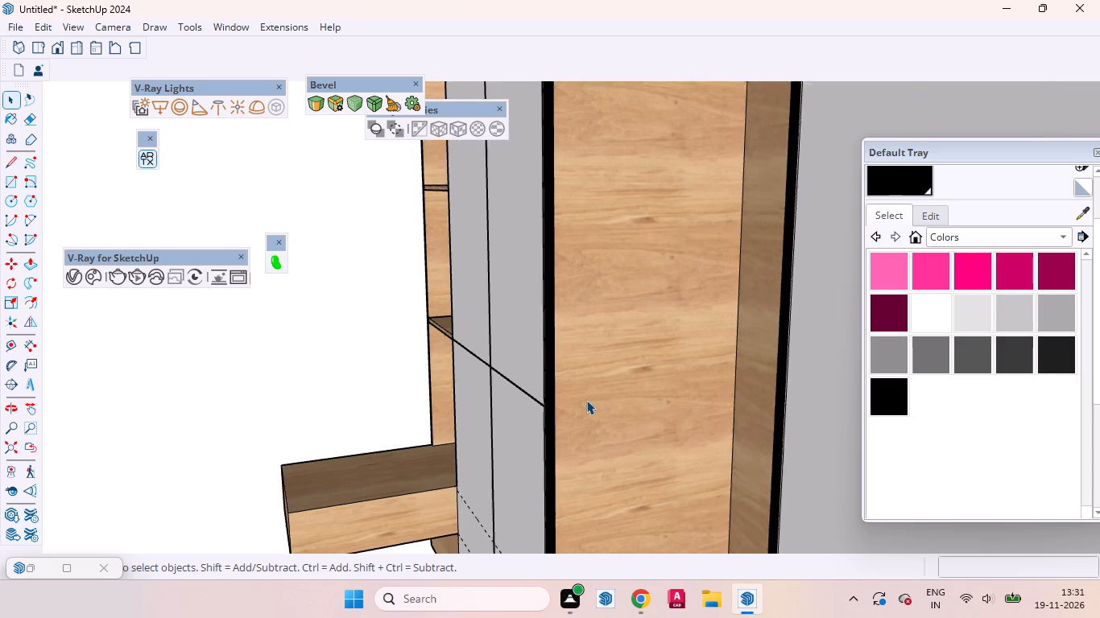
scroll(586, 400, "up", 15)
scroll(481, 333, "up", 7)
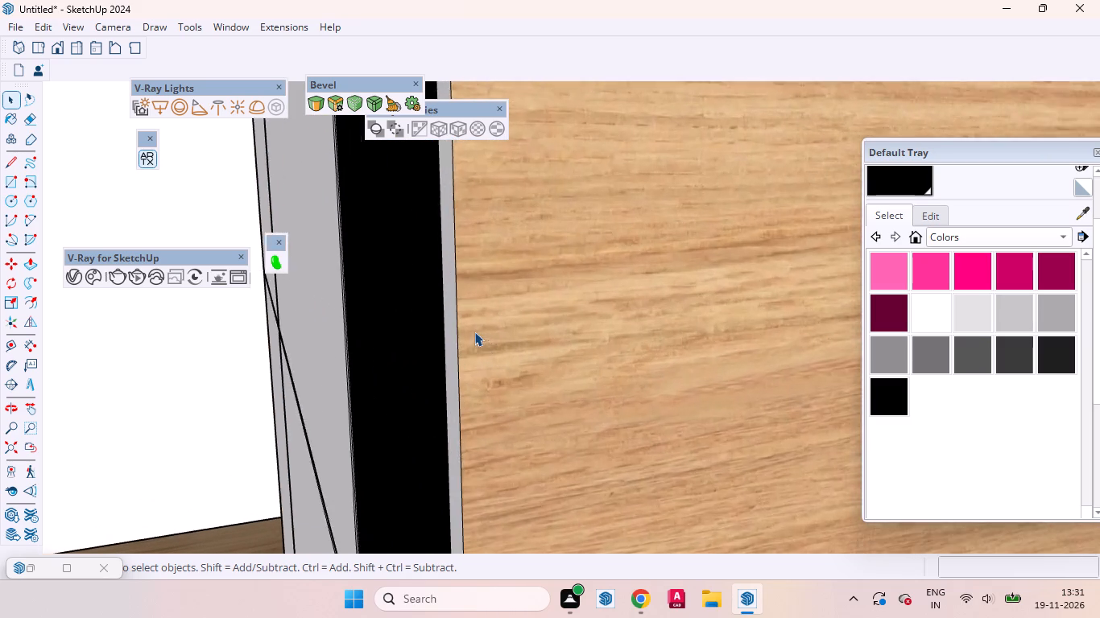
scroll(474, 332, "up", 4)
left_click(593, 322)
double_click(568, 312)
left_click(589, 307)
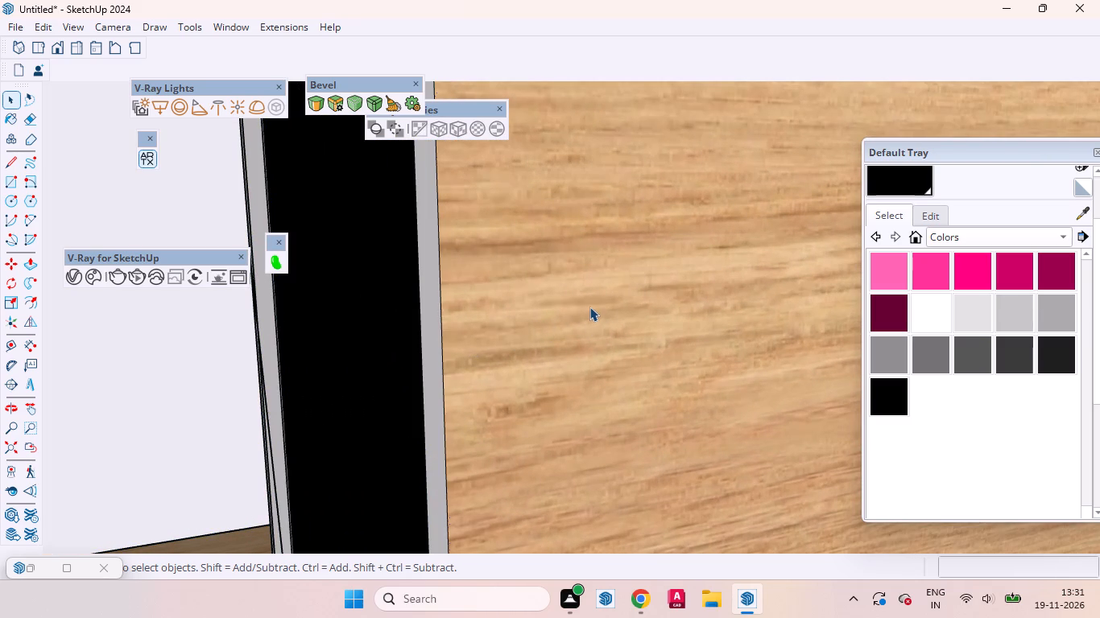
left_click(1082, 208)
left_click(671, 300)
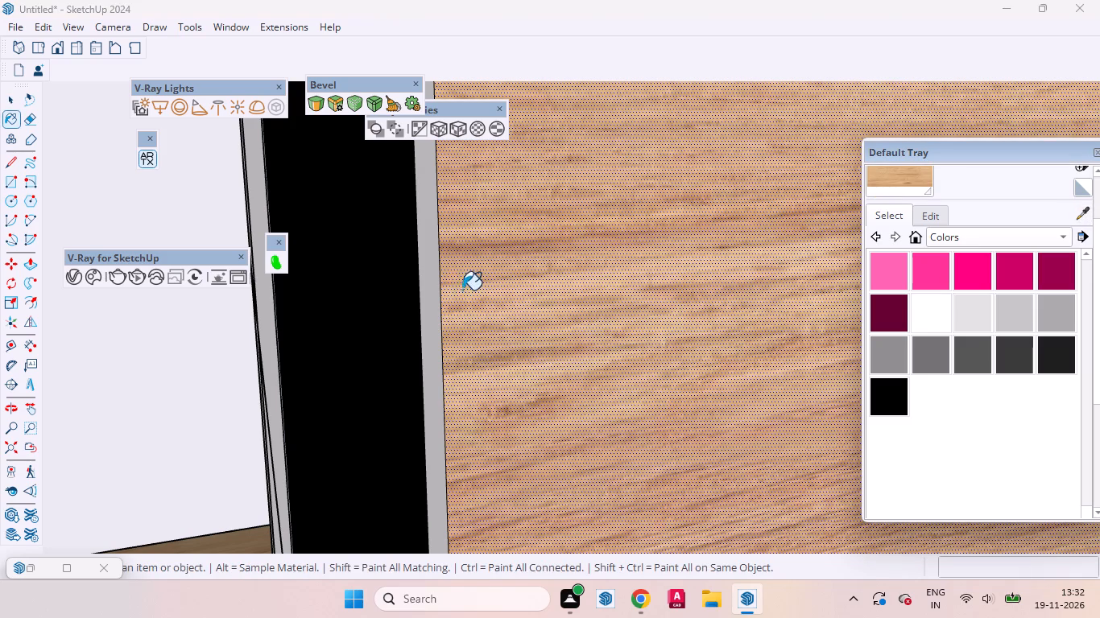
scroll(434, 292, "up", 5)
left_click(435, 275)
scroll(473, 331, "down", 14)
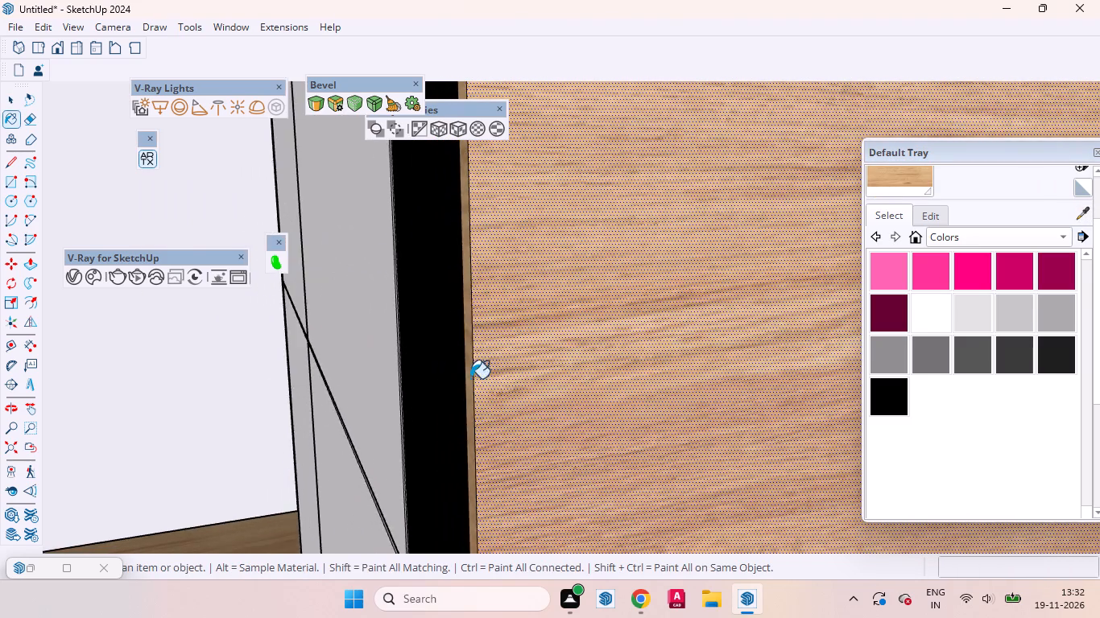
scroll(470, 378, "down", 20)
scroll(470, 378, "down", 1)
Paint the matching bare strip behind the black niche frame on the rounded-corner side with the sampled oak.
middle_click_drag(723, 409, 959, 421)
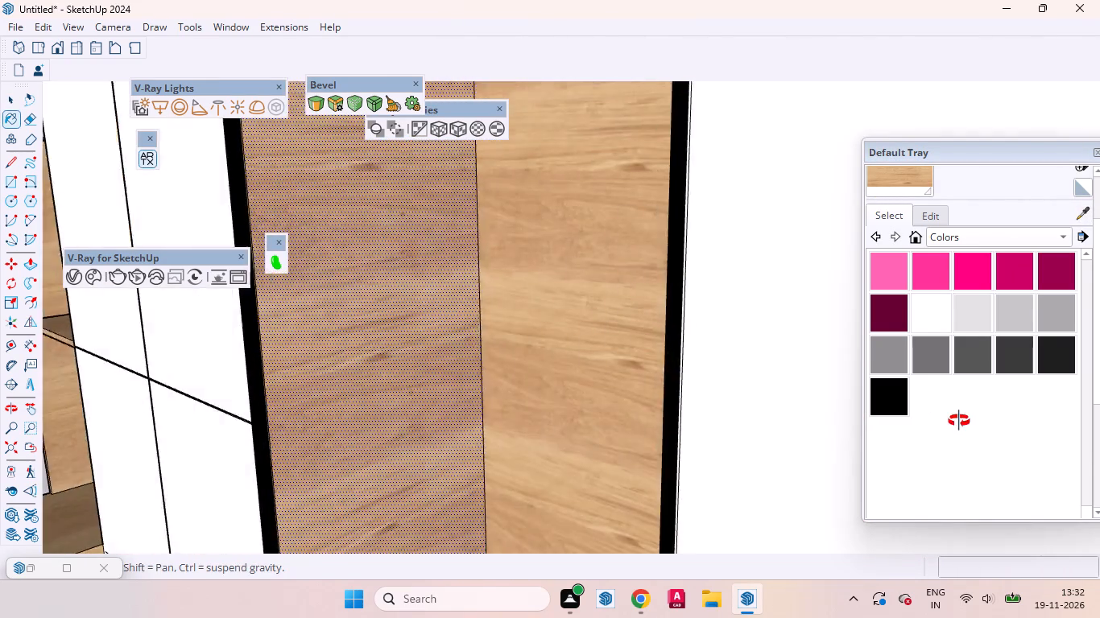
middle_click_drag(959, 421, 1099, 458)
scroll(484, 391, "up", 7)
scroll(473, 362, "down", 8)
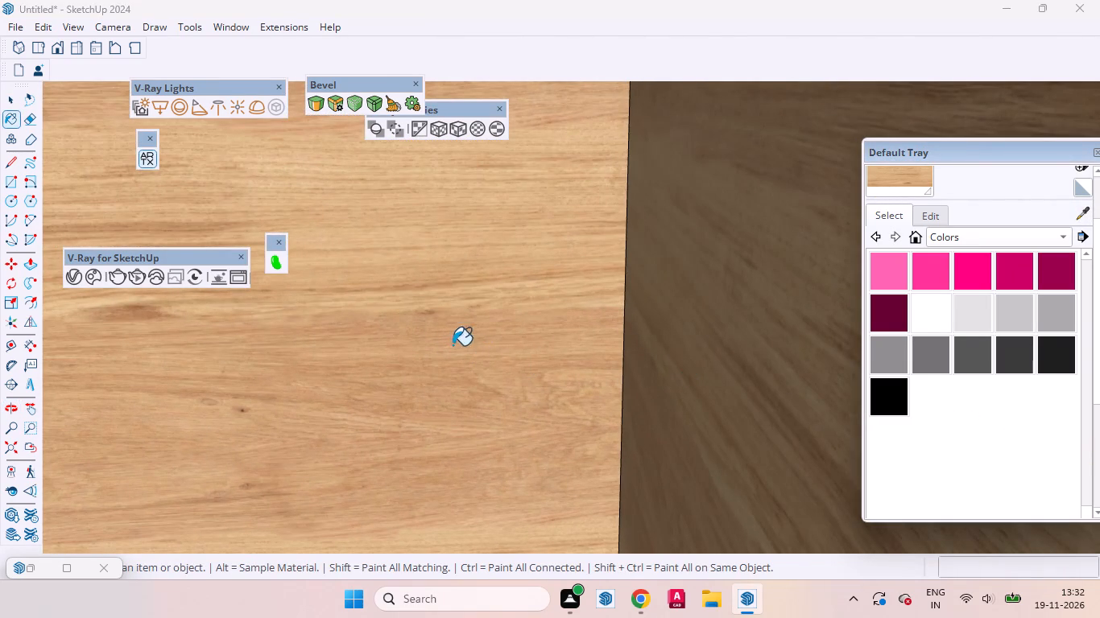
scroll(407, 391, "down", 5)
scroll(523, 357, "up", 11)
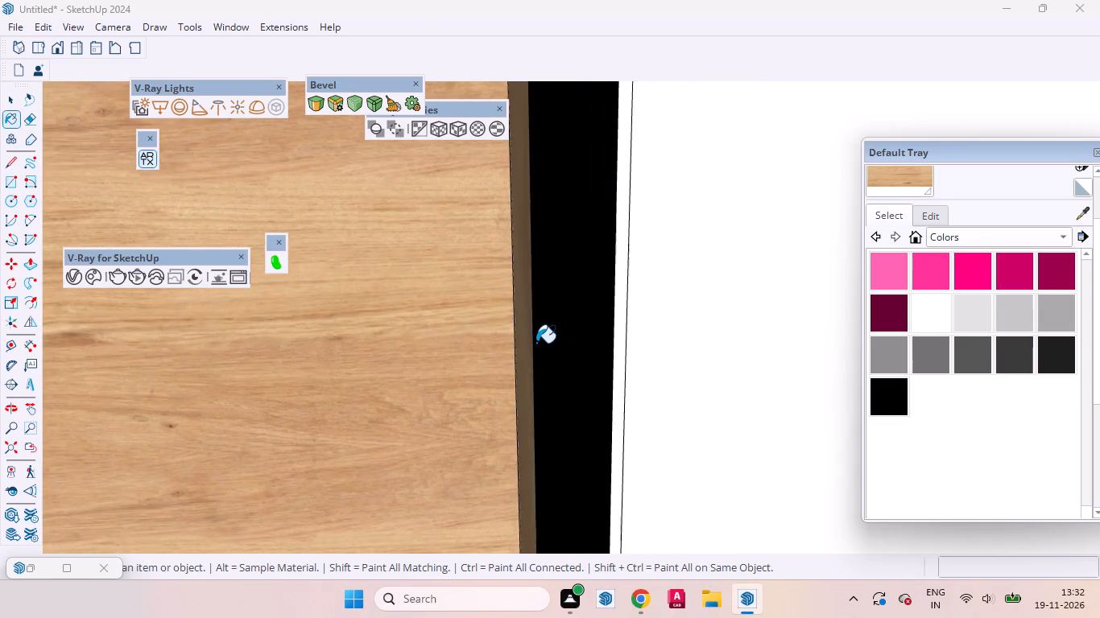
scroll(536, 343, "up", 4)
middle_click_drag(578, 348, 767, 333)
scroll(415, 340, "up", 7)
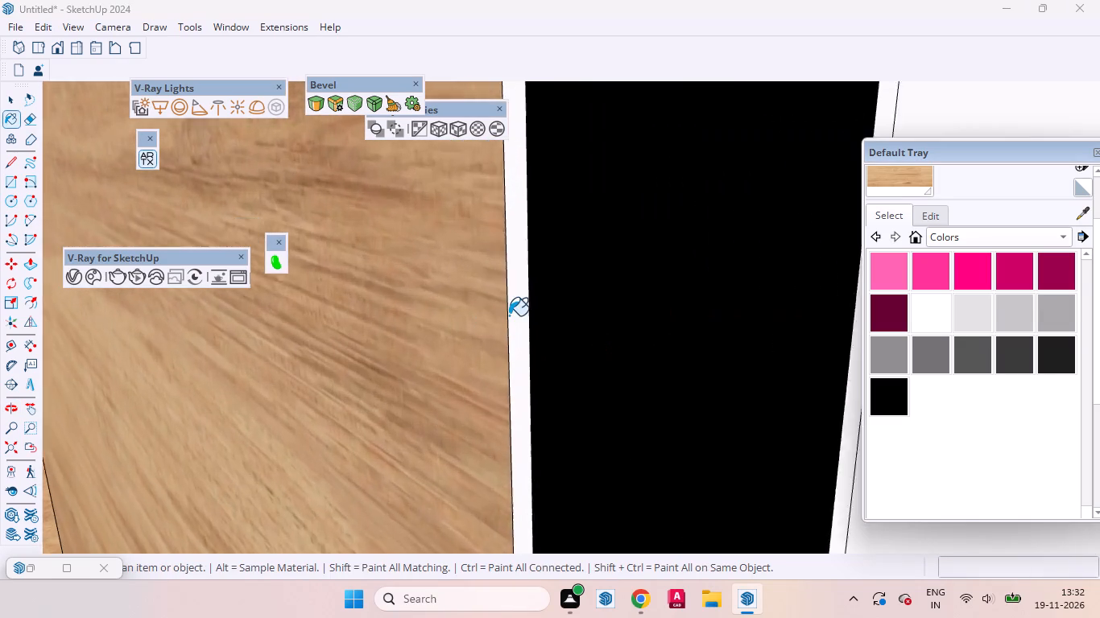
scroll(509, 315, "up", 3)
left_click(523, 309)
Paint the bare strip between the niche floor and the lower black frame member with the same oak.
scroll(474, 381, "down", 12)
scroll(362, 312, "up", 1)
scroll(362, 312, "down", 5)
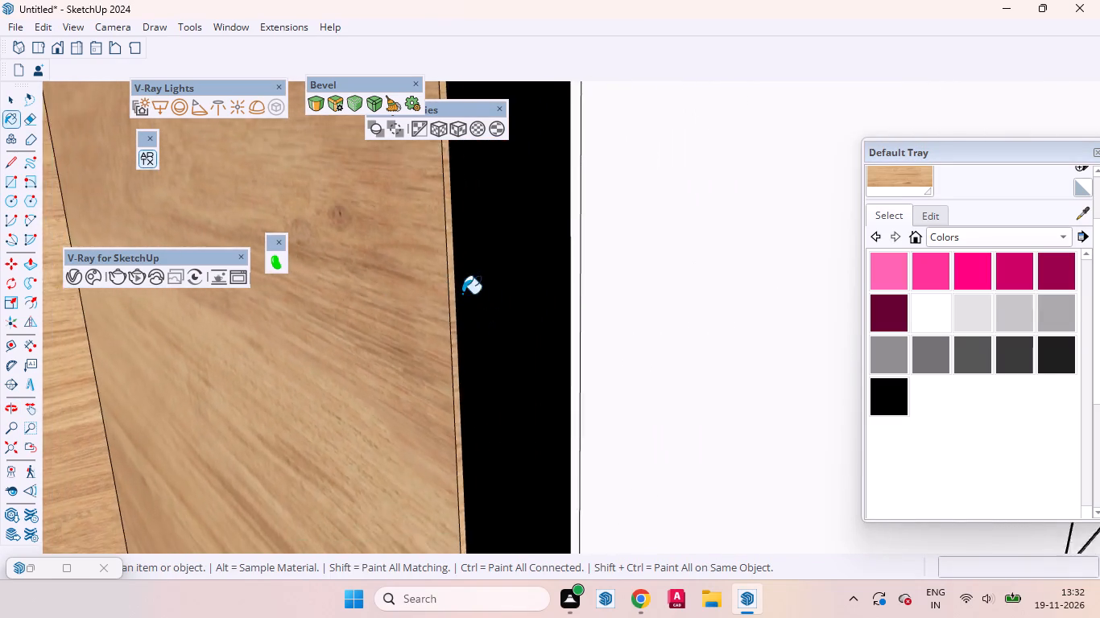
scroll(462, 294, "down", 6)
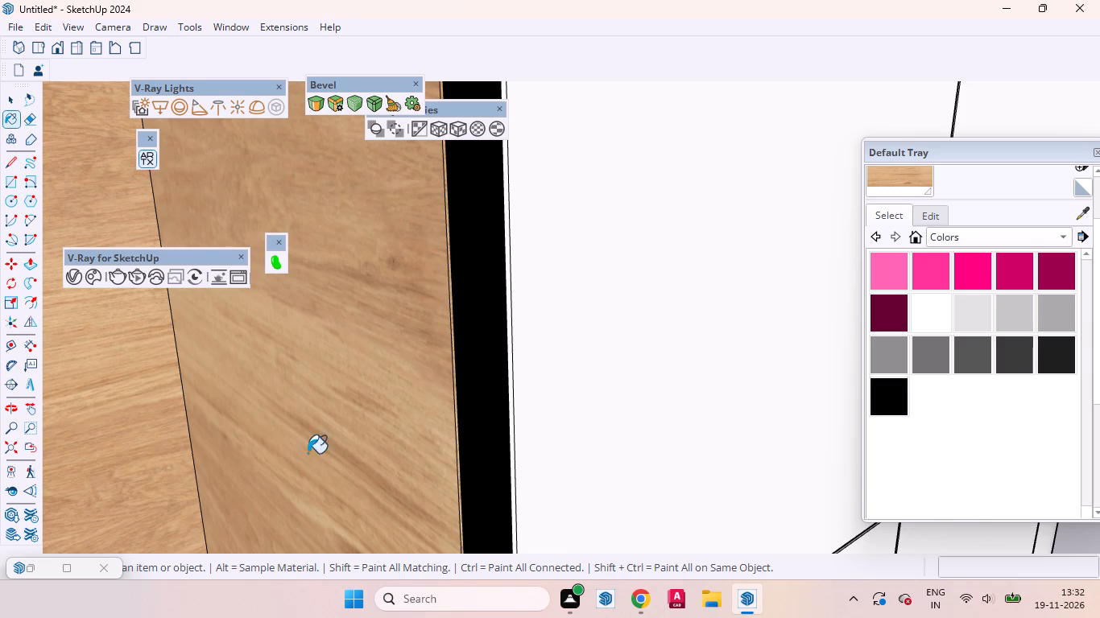
scroll(318, 388, "down", 20)
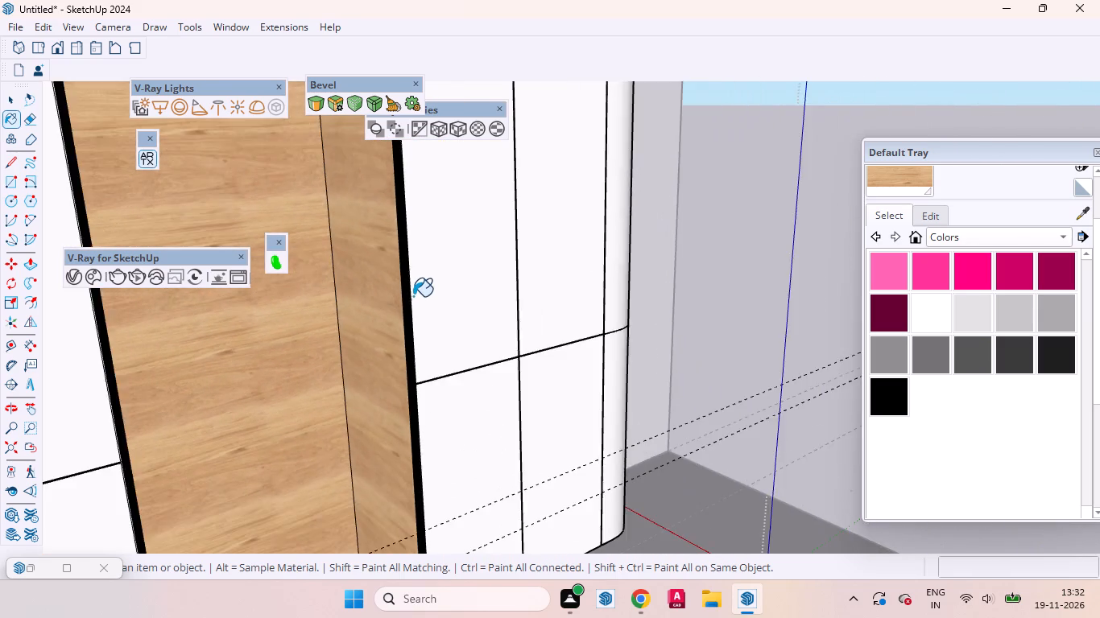
scroll(413, 296, "down", 8)
scroll(418, 498, "up", 12)
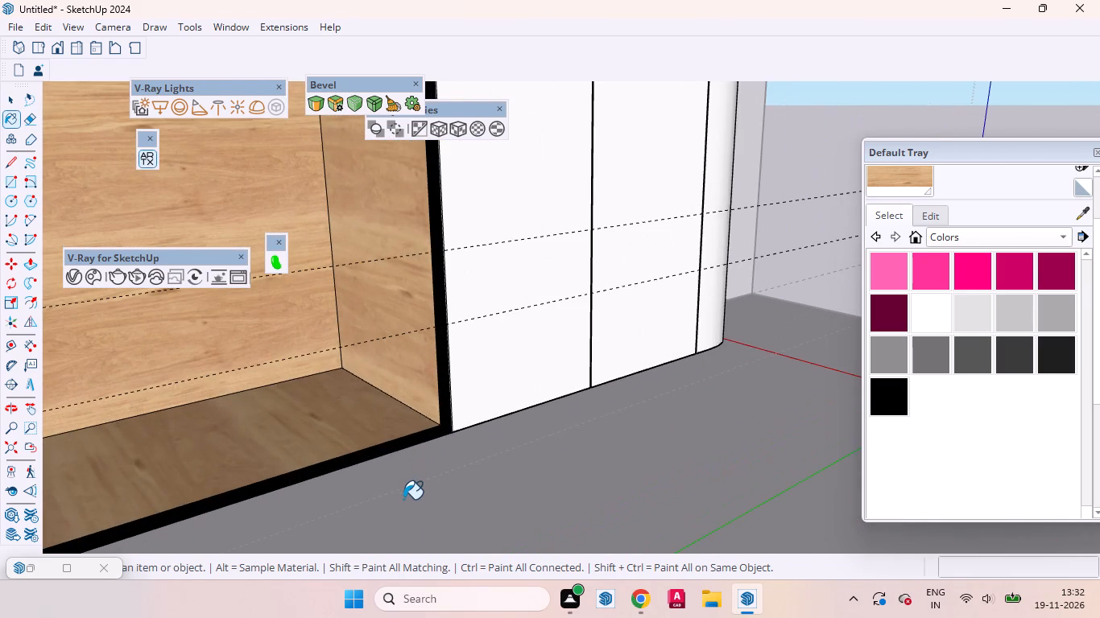
middle_click_drag(413, 494, 383, 573)
scroll(391, 519, "up", 8)
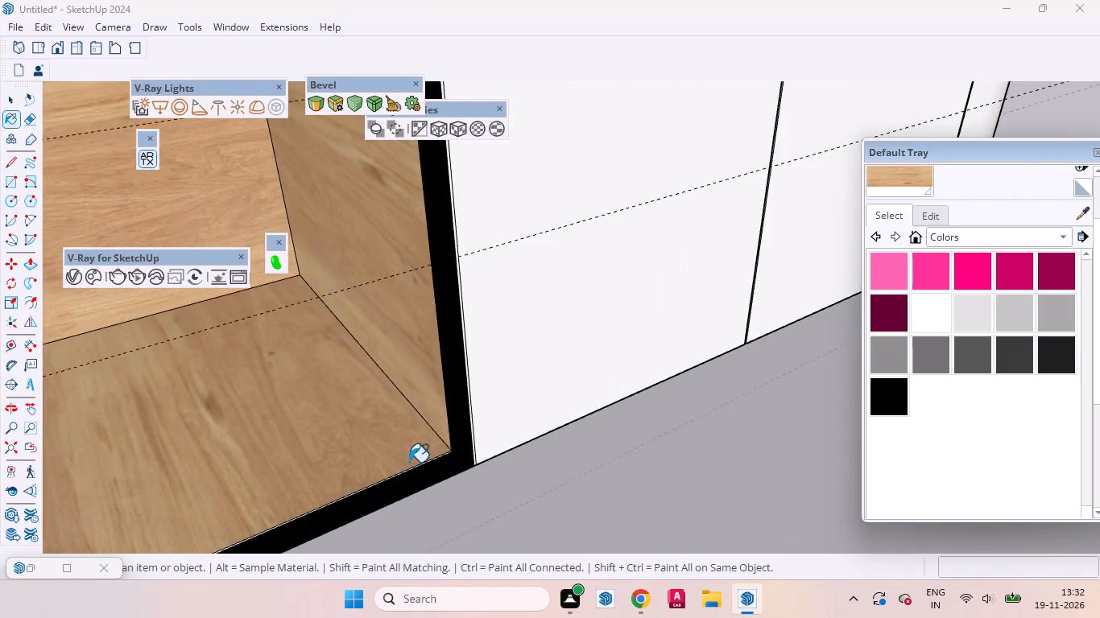
scroll(409, 462, "up", 20)
scroll(409, 462, "up", 8)
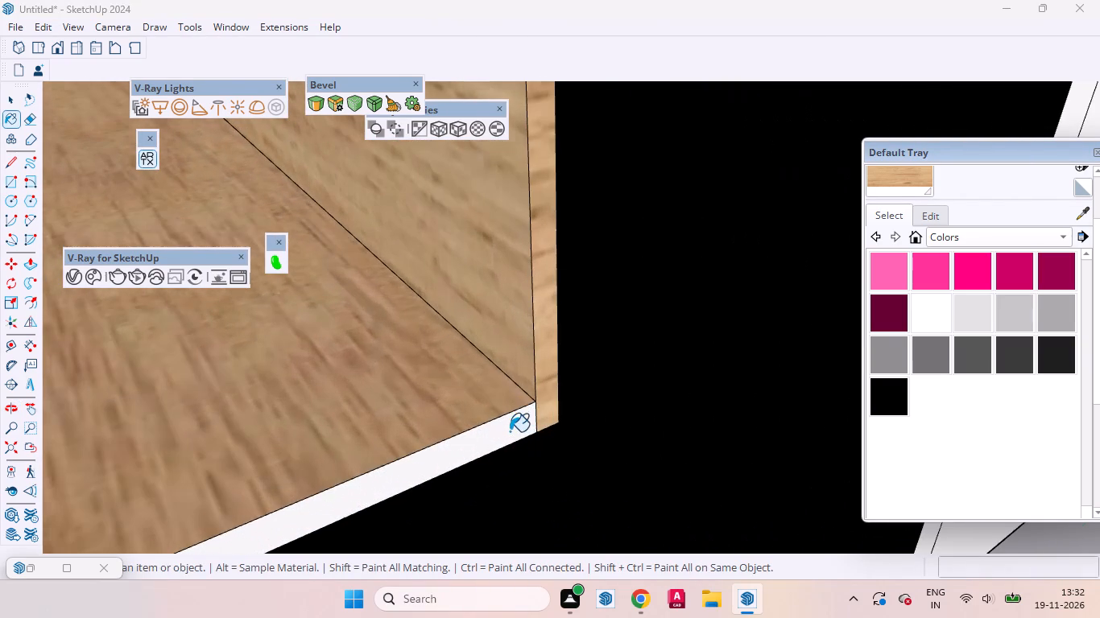
left_click(510, 431)
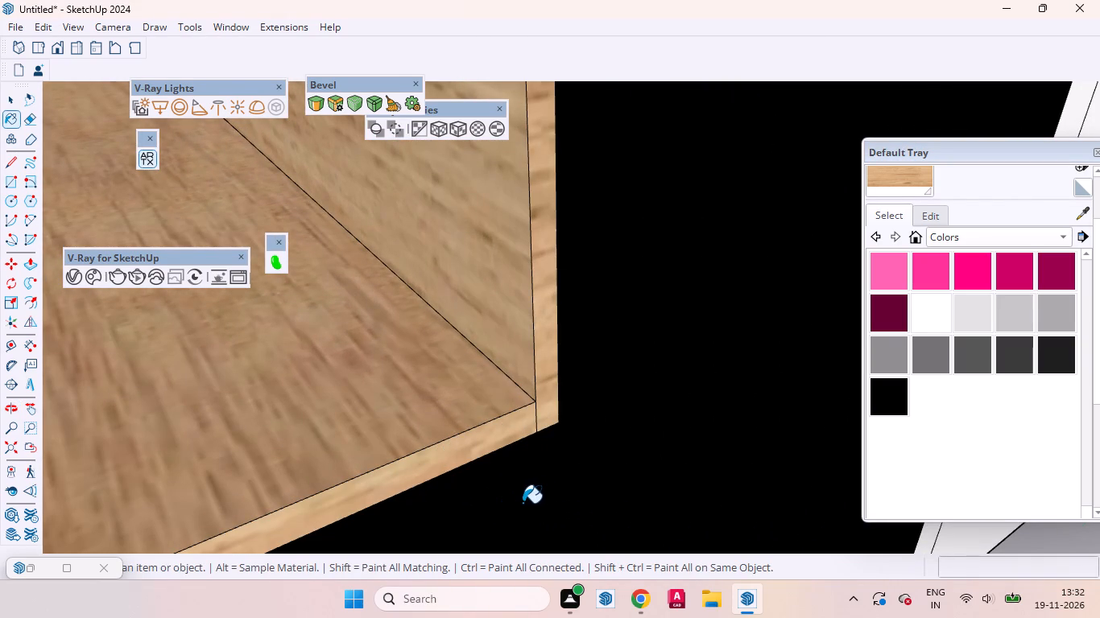
Paint the narrow white strip along the top edge of the black niche frame with the same oak.
scroll(523, 499, "down", 3)
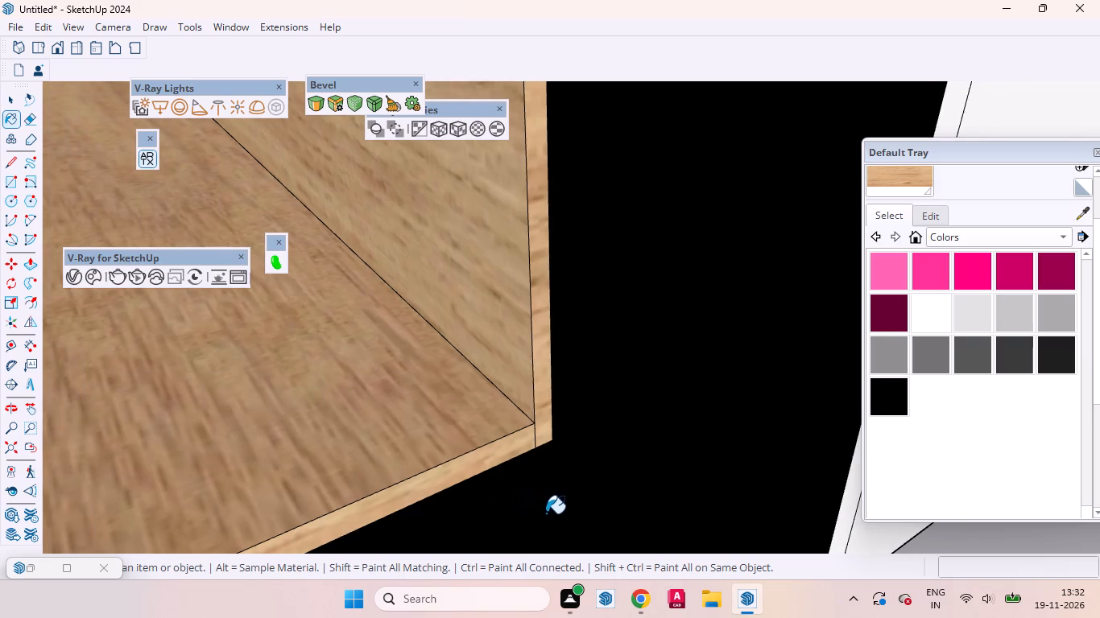
scroll(546, 513, "down", 3)
scroll(576, 501, "up", 1)
scroll(578, 501, "down", 14)
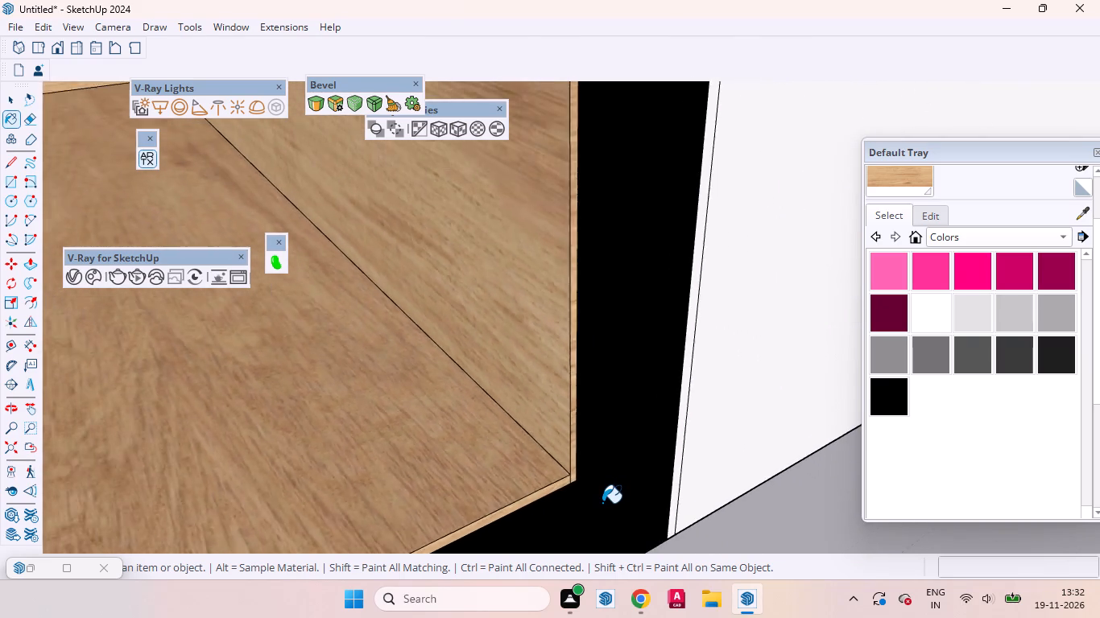
scroll(602, 503, "down", 7)
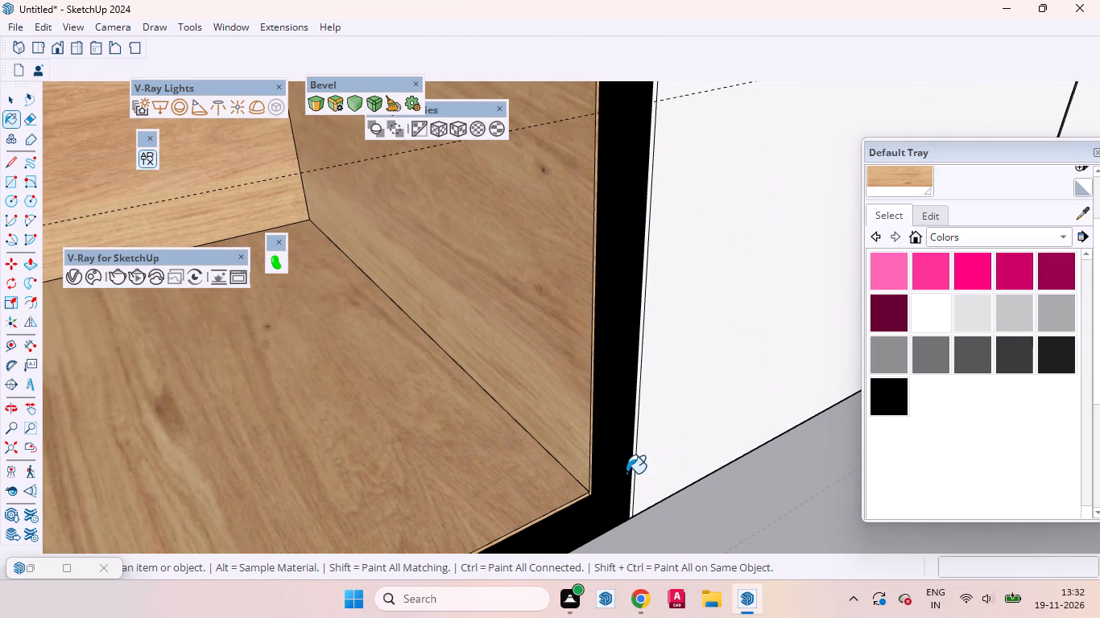
scroll(627, 475, "down", 1)
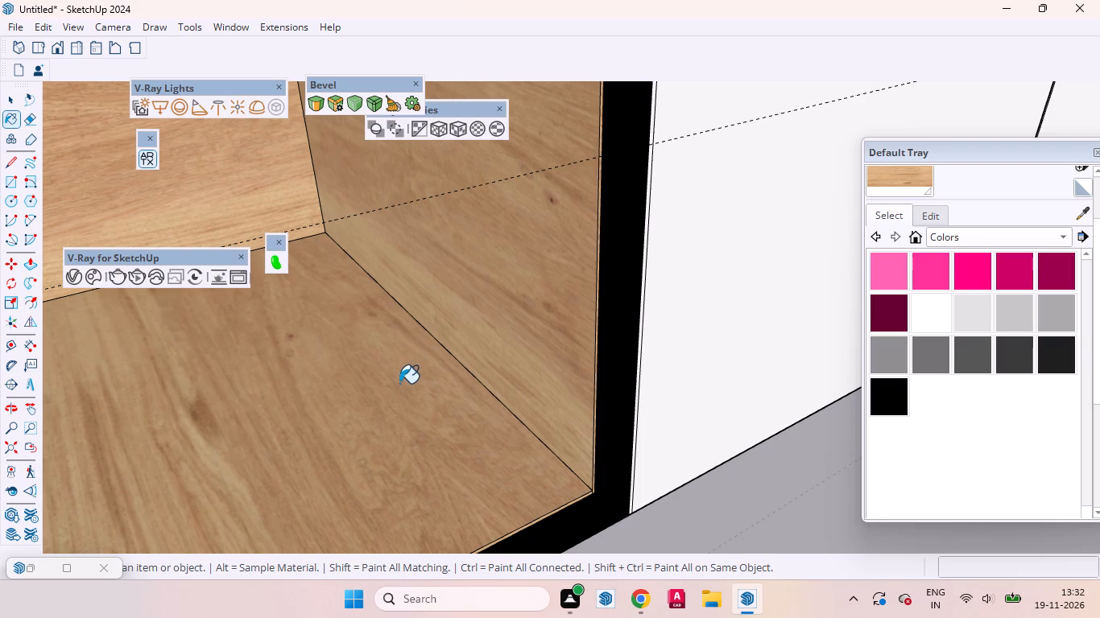
scroll(428, 447, "down", 10)
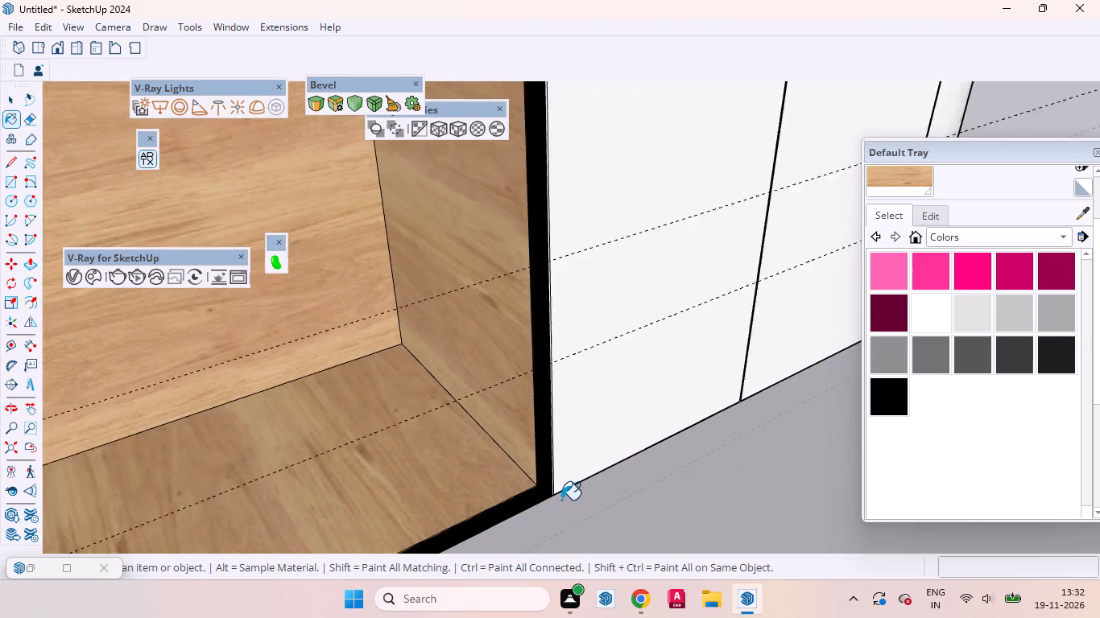
scroll(561, 500, "down", 18)
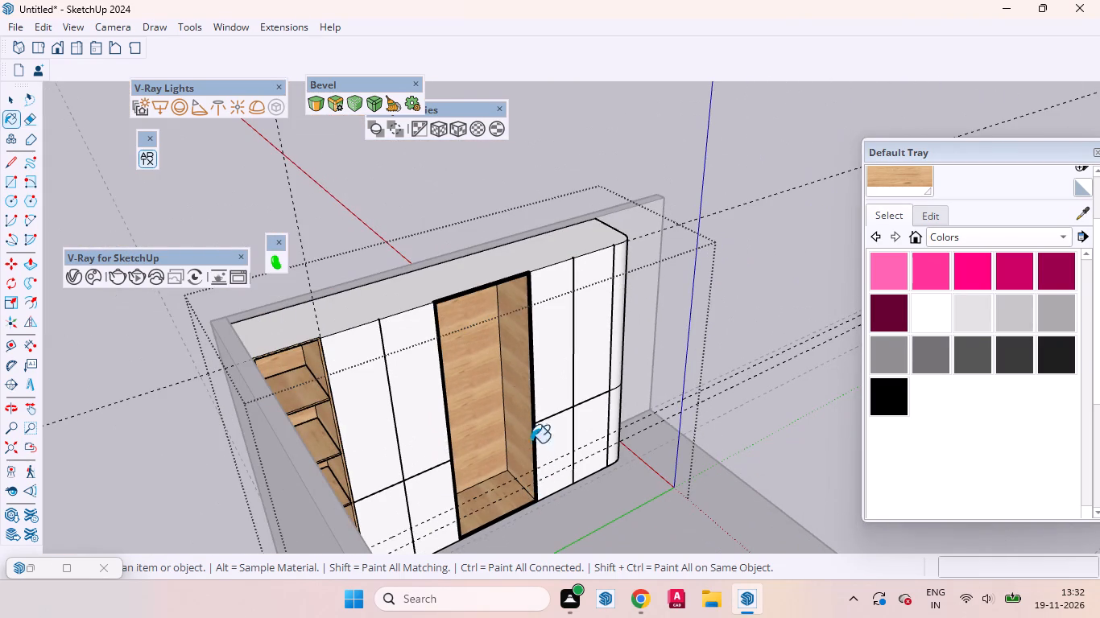
scroll(477, 315, "up", 1)
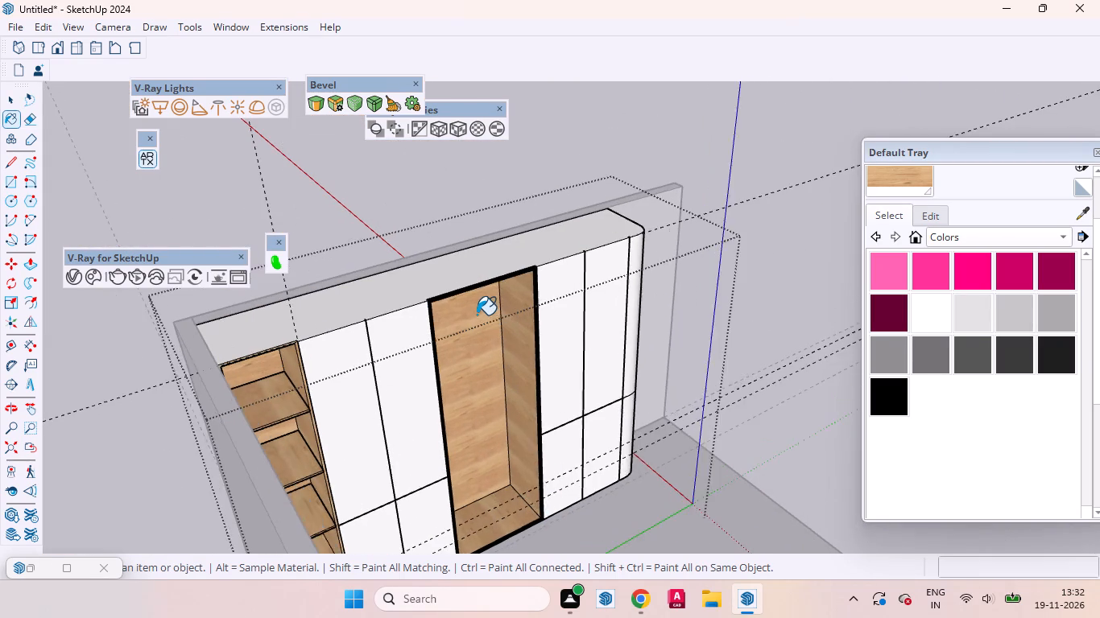
scroll(477, 315, "up", 1)
scroll(465, 282, "up", 20)
scroll(465, 282, "up", 5)
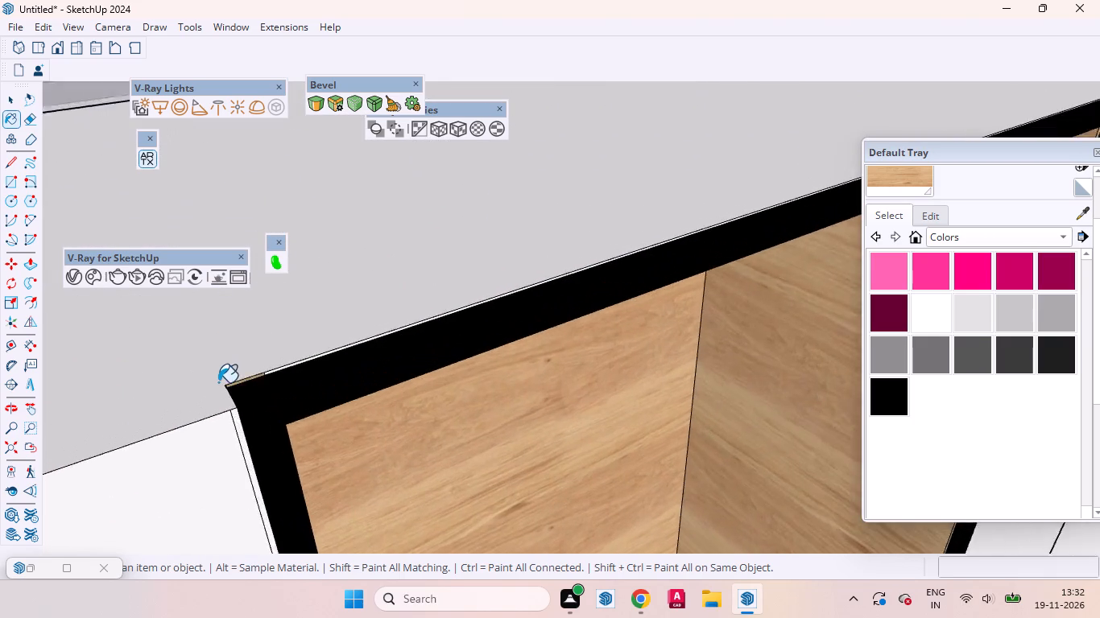
scroll(218, 382, "up", 20)
scroll(218, 382, "up", 4)
left_click(327, 355)
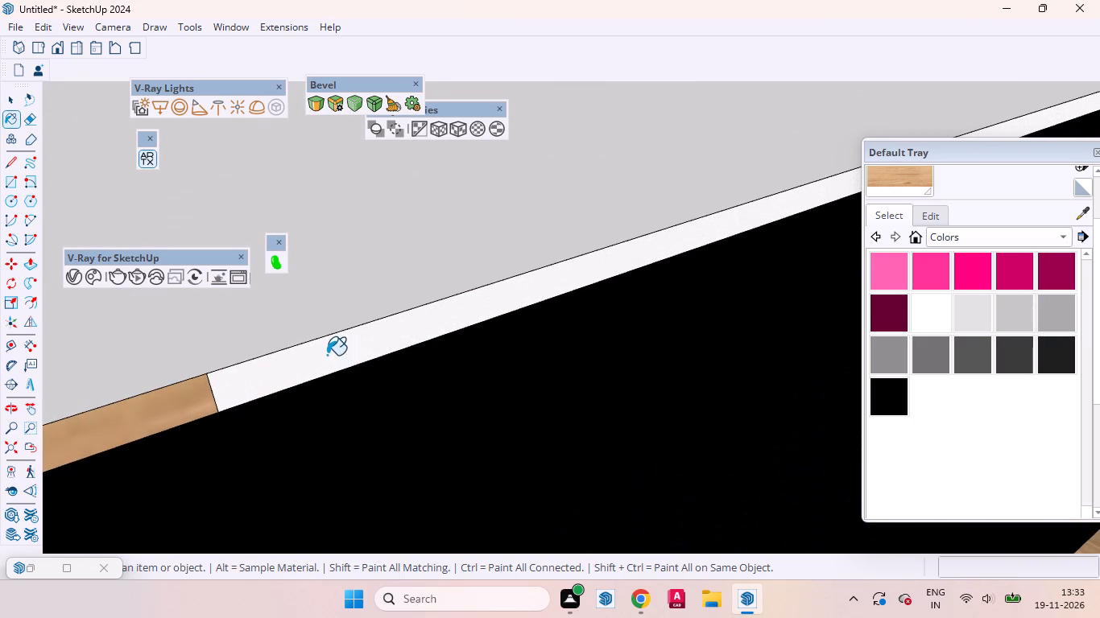
middle_click_drag(323, 363, 271, 344)
scroll(268, 336, "down", 20)
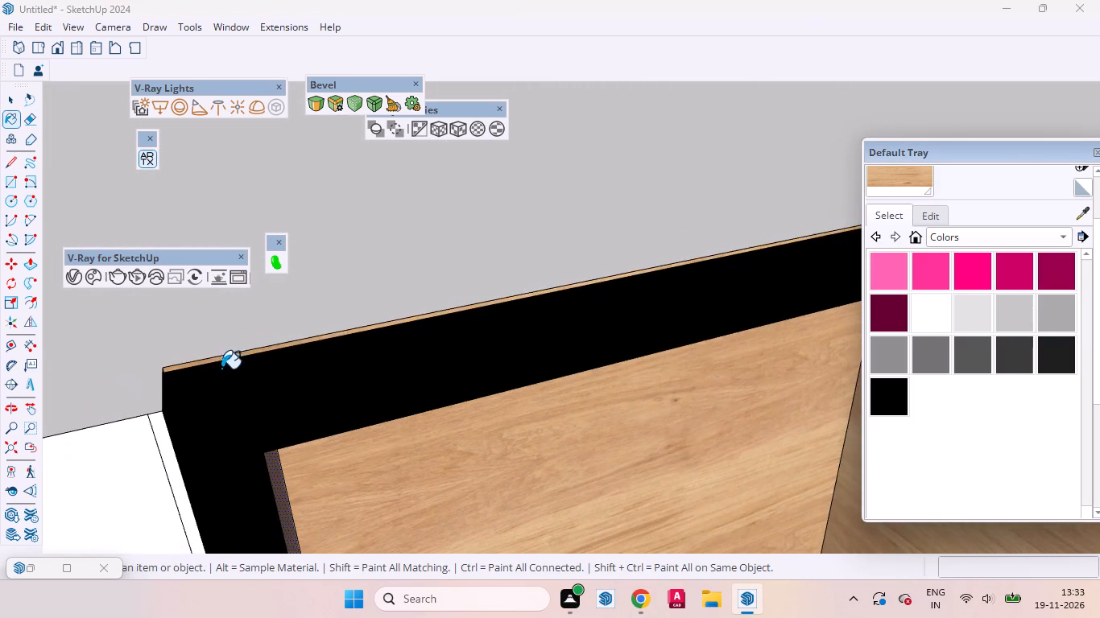
Examine the painted wardrobe from the front and inspect the black-framed oak niche down to its floor.
scroll(221, 369, "down", 13)
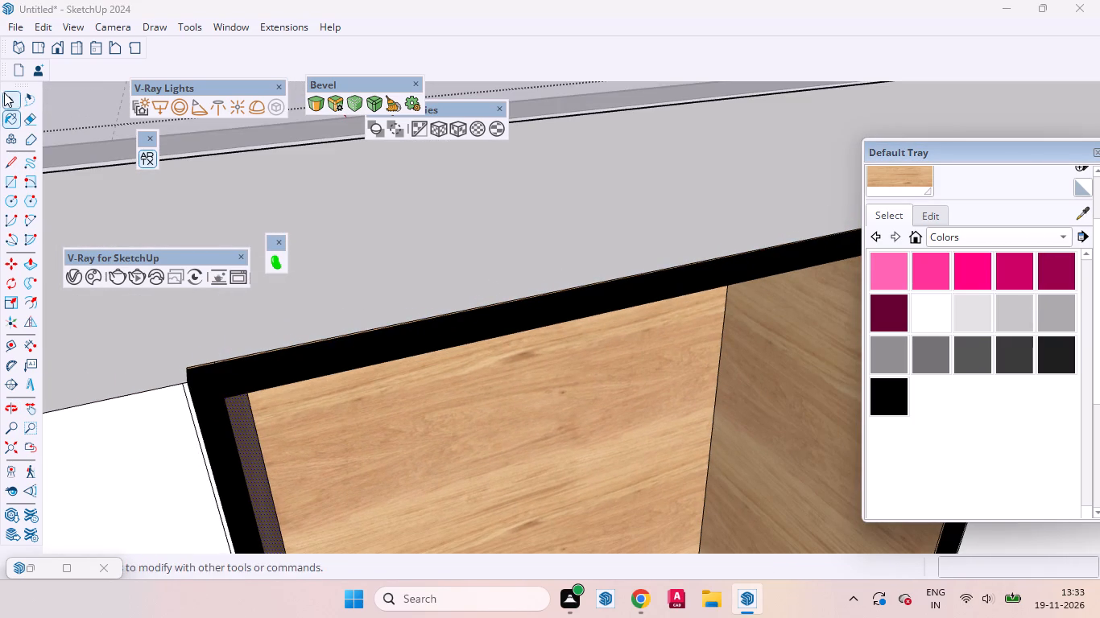
left_click(4, 93)
scroll(475, 343, "down", 20)
scroll(475, 343, "down", 6)
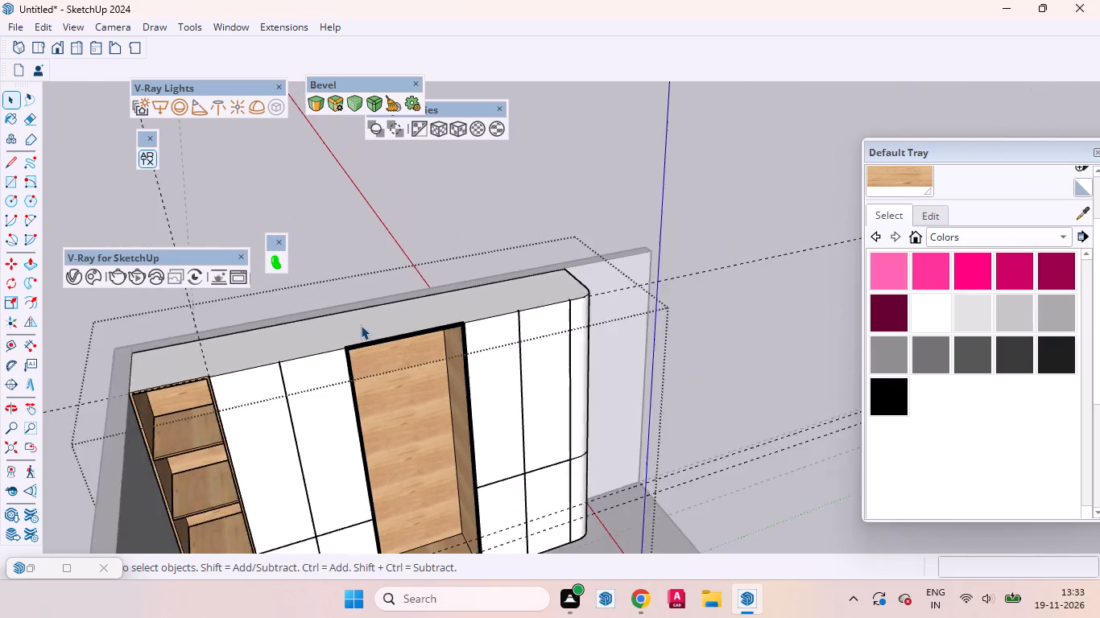
scroll(361, 325, "down", 4)
middle_click_drag(473, 384, 294, 303)
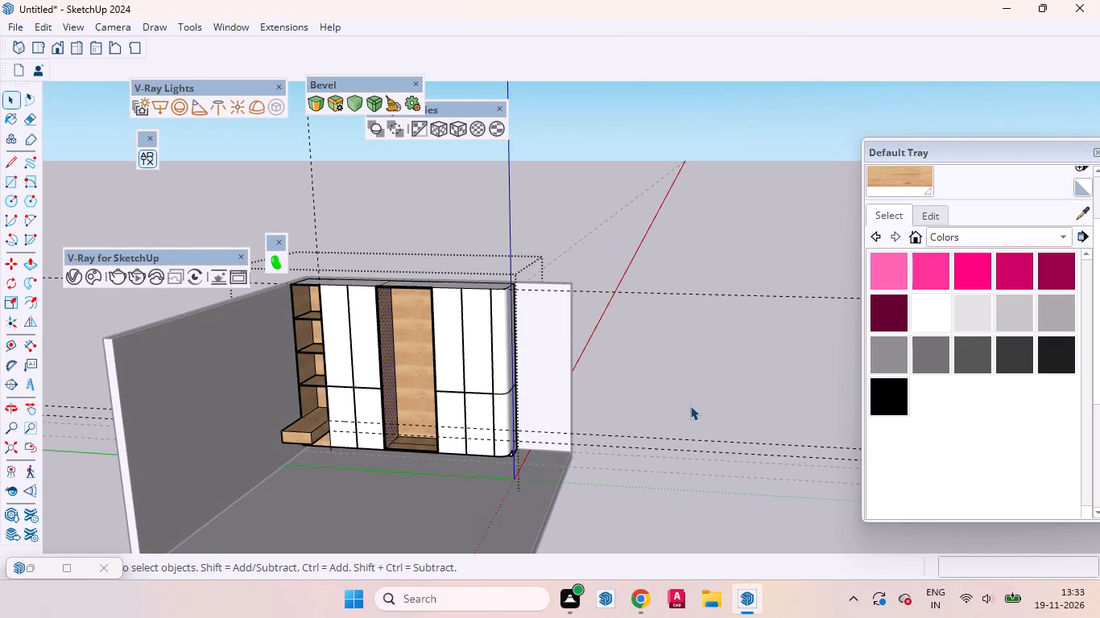
left_click(690, 406)
scroll(440, 418, "up", 3)
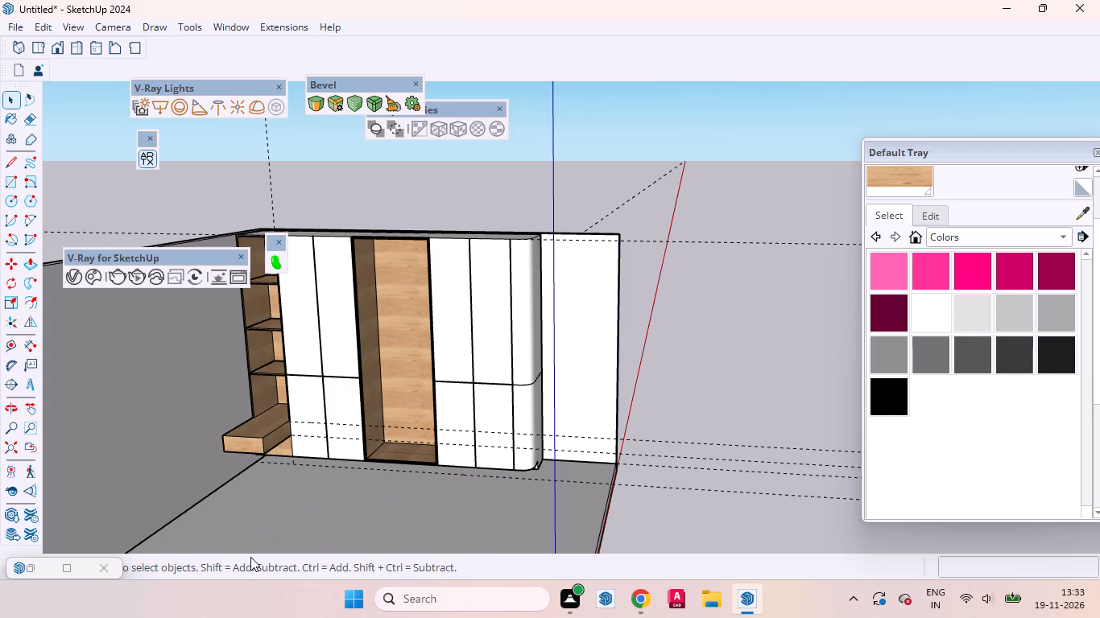
scroll(320, 546, "up", 1)
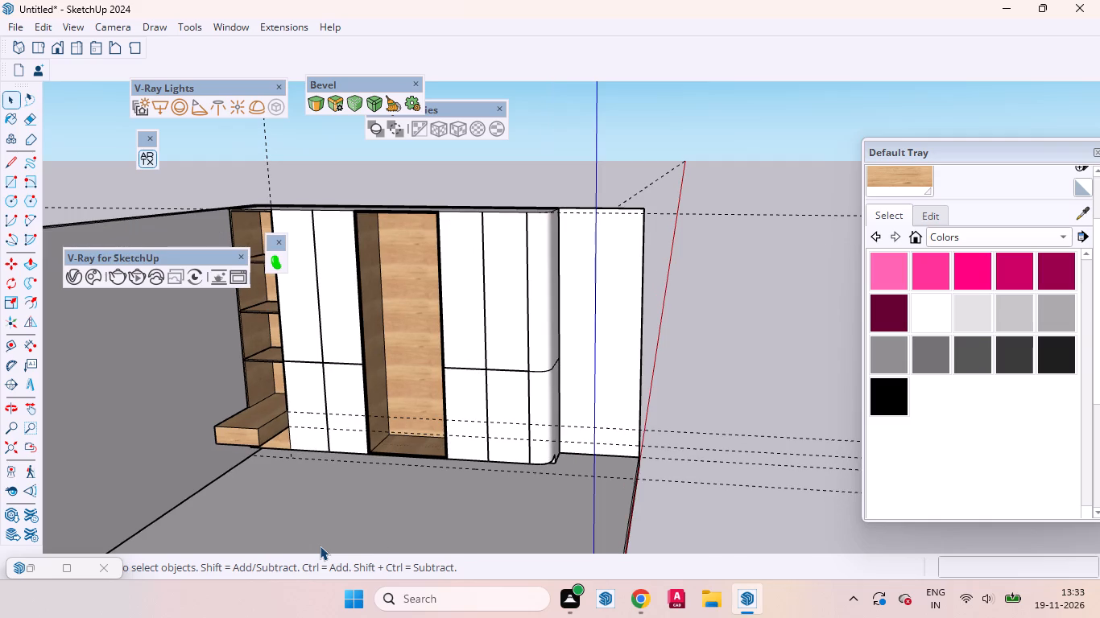
scroll(331, 502, "up", 2)
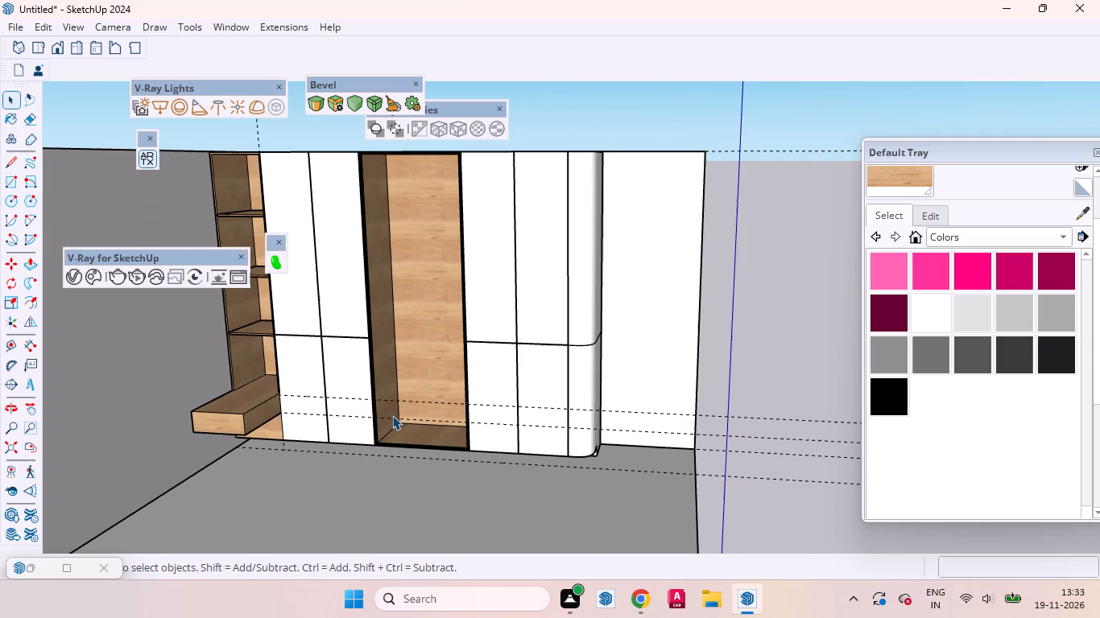
scroll(418, 385, "up", 2)
middle_click_drag(439, 398, 432, 406)
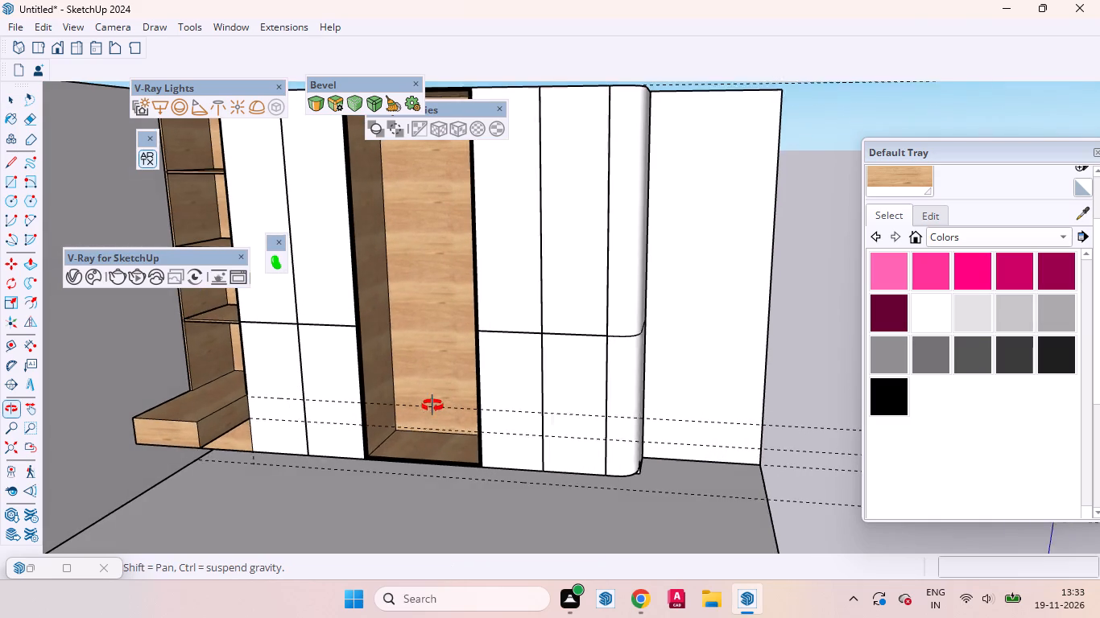
middle_click_drag(432, 406, 449, 363)
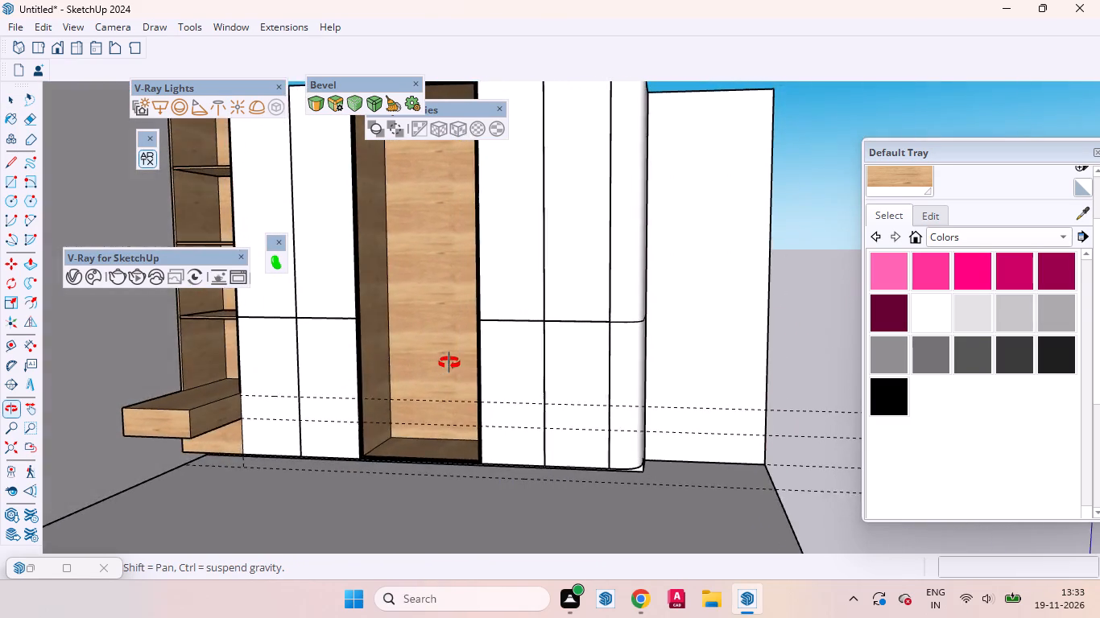
middle_click_drag(449, 363, 465, 442)
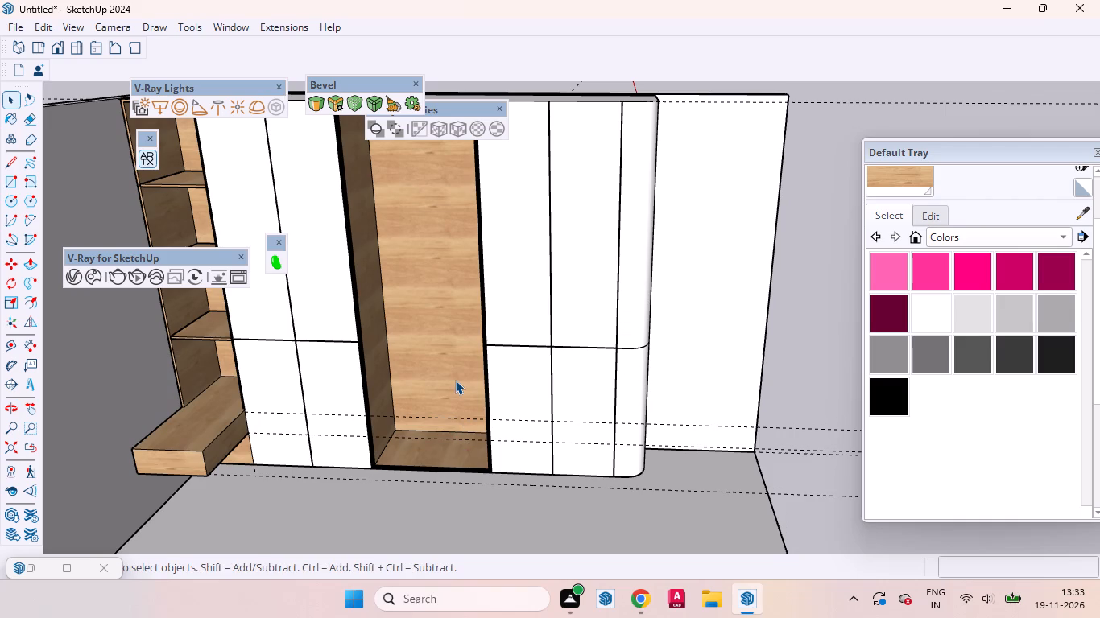
scroll(455, 380, "up", 5)
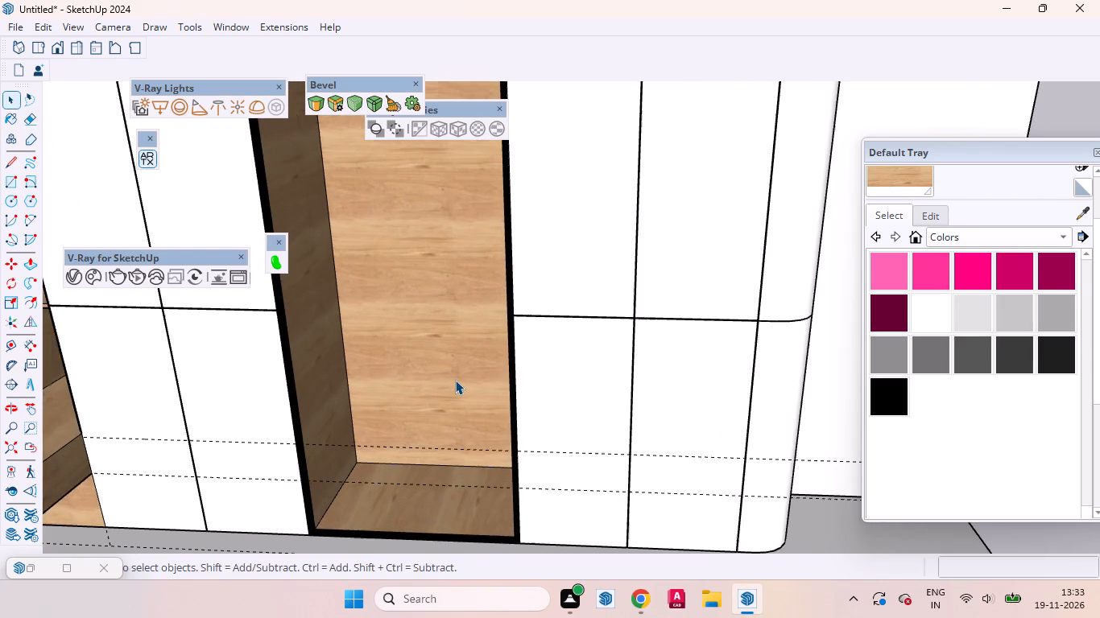
scroll(455, 380, "up", 1)
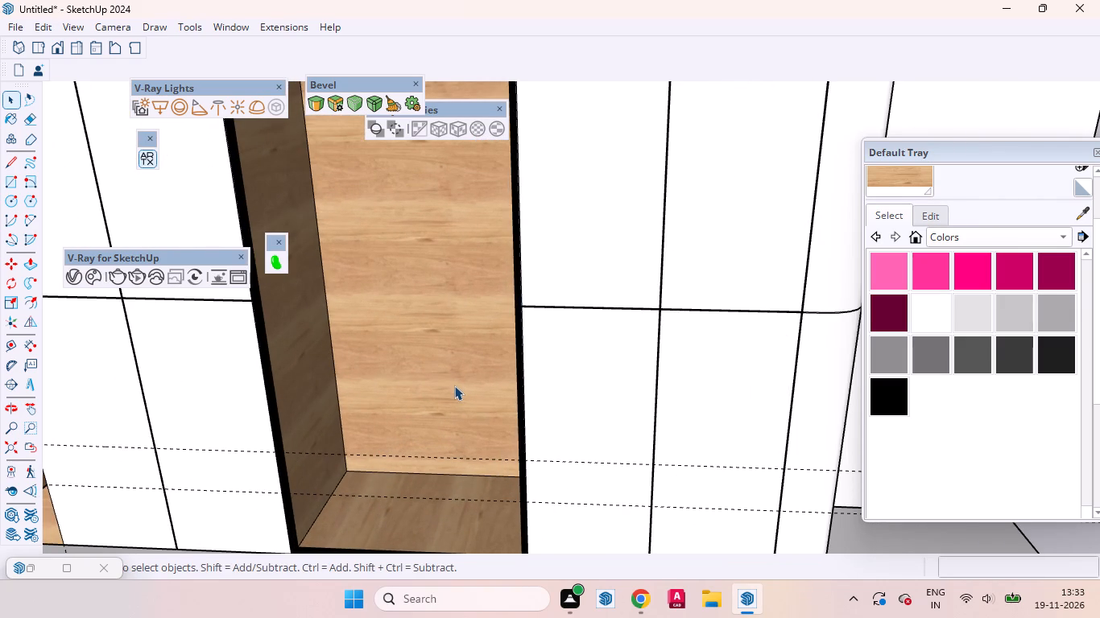
scroll(454, 385, "up", 2)
scroll(454, 388, "down", 1)
scroll(454, 389, "up", 1)
scroll(454, 390, "down", 4)
Inside the wardrobe group, copy the niche's oak floor face 15" straight up for a shelf.
left_click(448, 390)
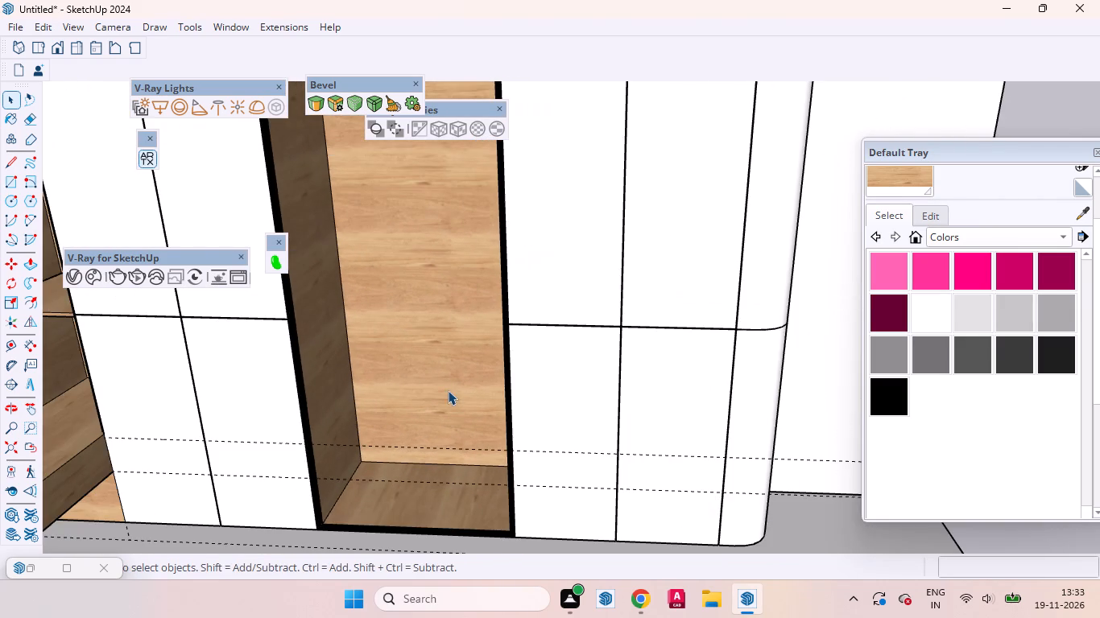
triple_click(424, 400)
scroll(428, 451, "down", 3)
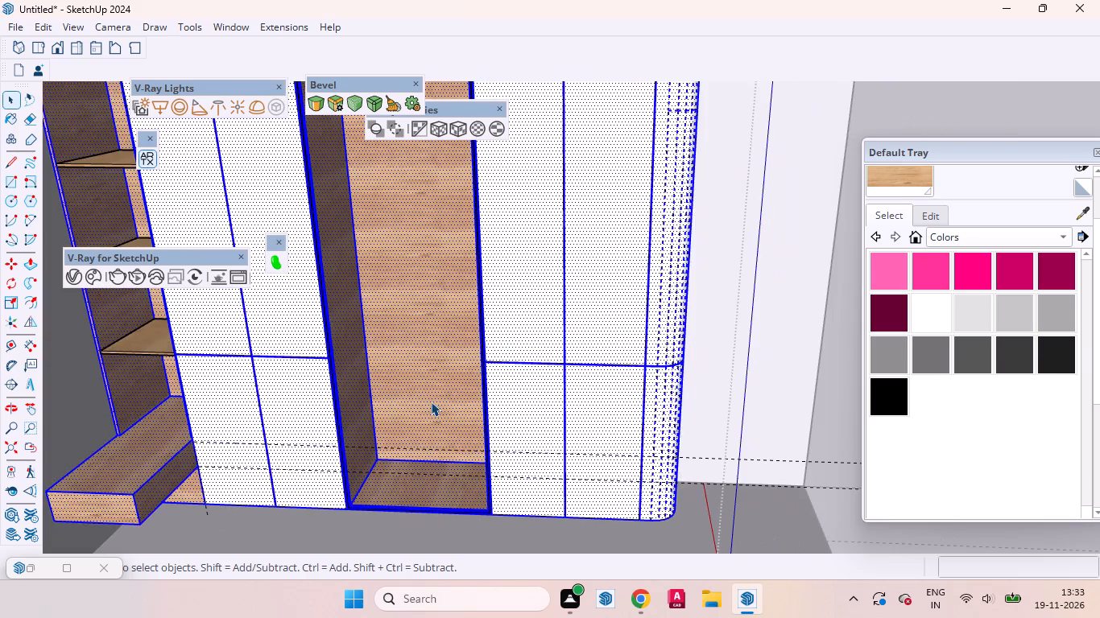
left_click(431, 402)
left_click(433, 387)
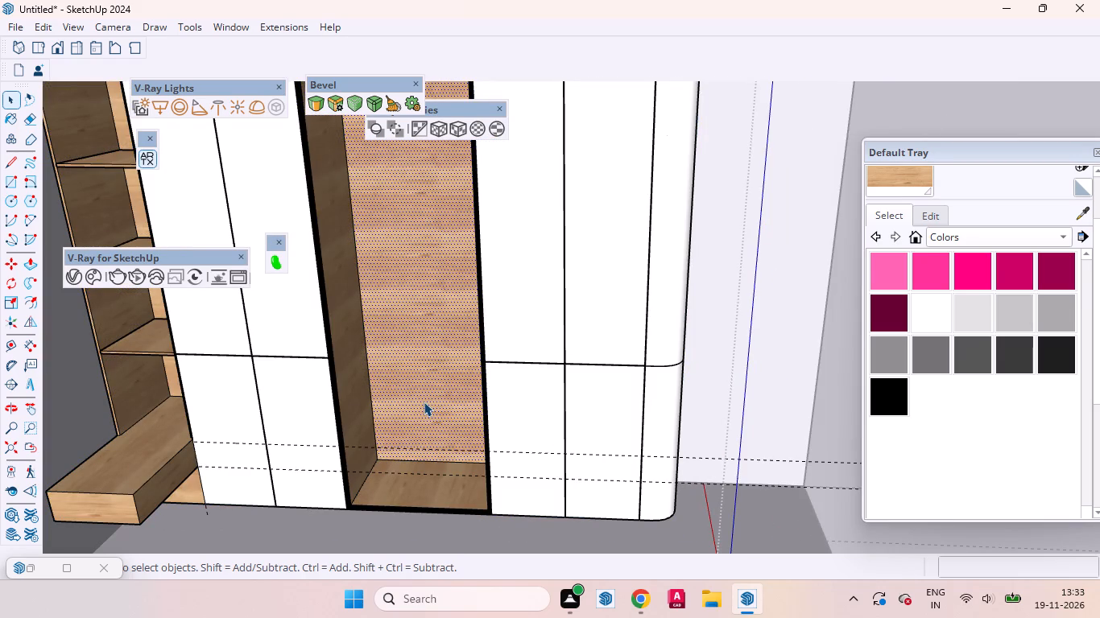
left_click(368, 362)
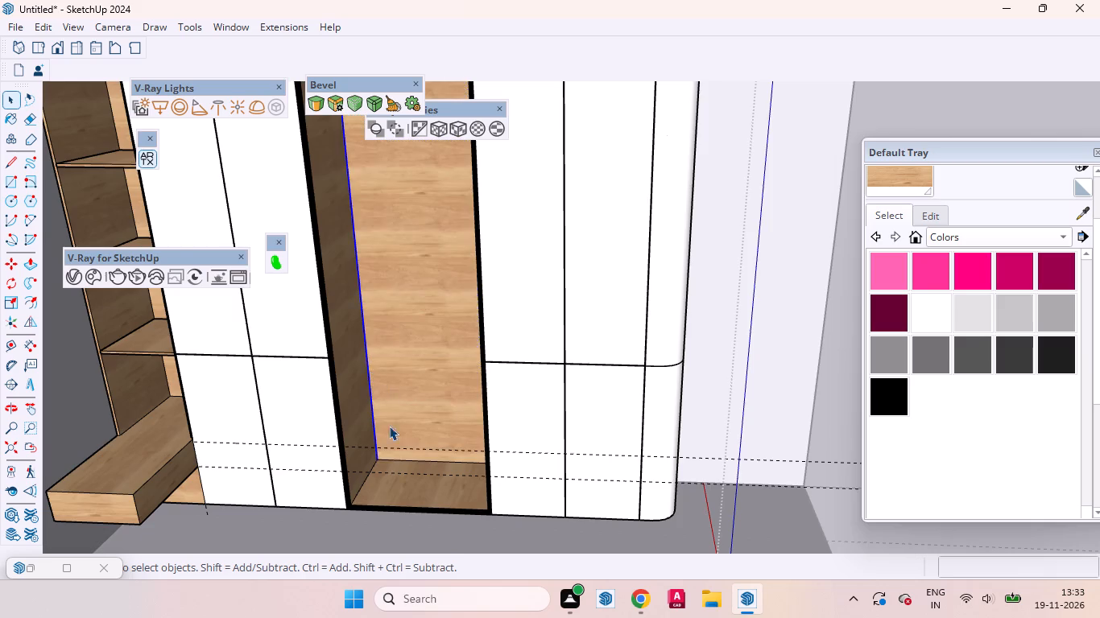
scroll(392, 454, "down", 8)
middle_click_drag(393, 444, 387, 367)
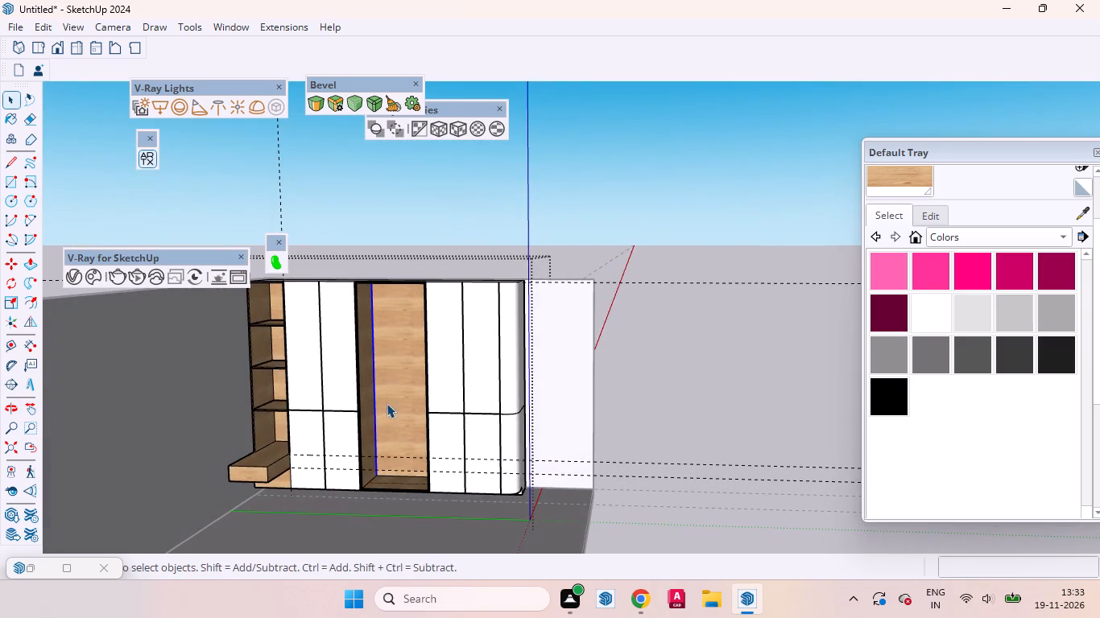
scroll(383, 411, "up", 3)
scroll(398, 505, "up", 3)
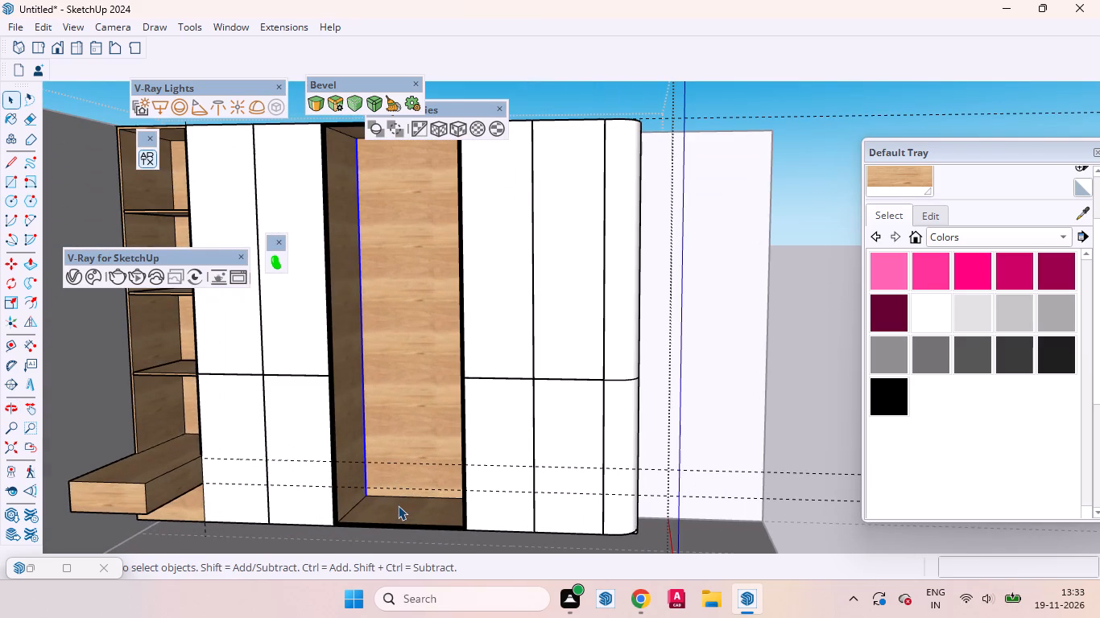
scroll(420, 509, "up", 3)
left_click(413, 513)
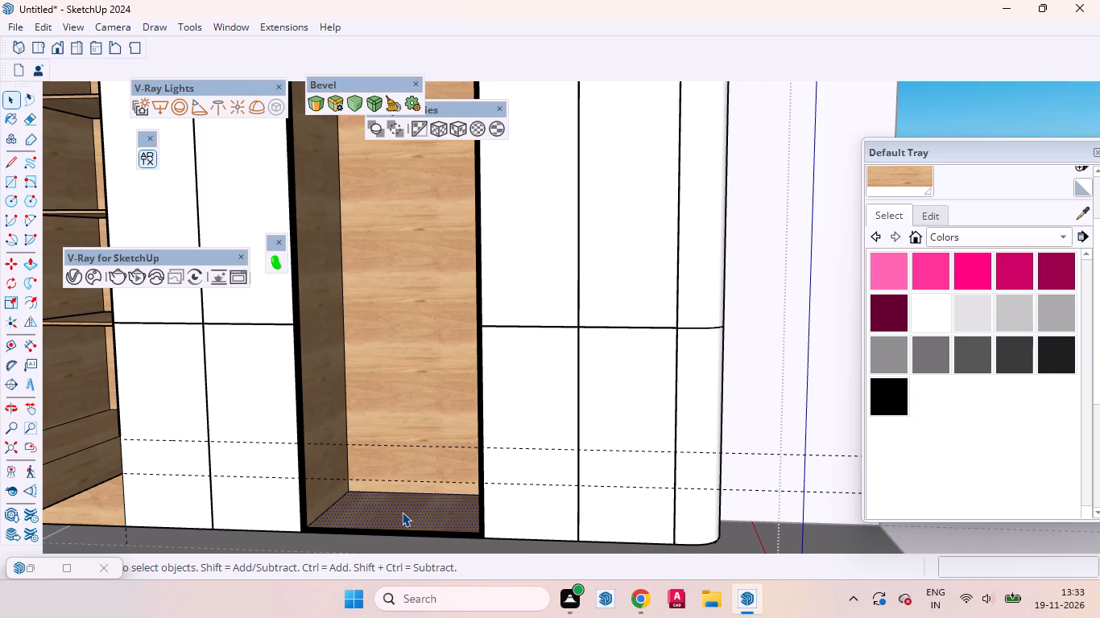
scroll(359, 497, "up", 3)
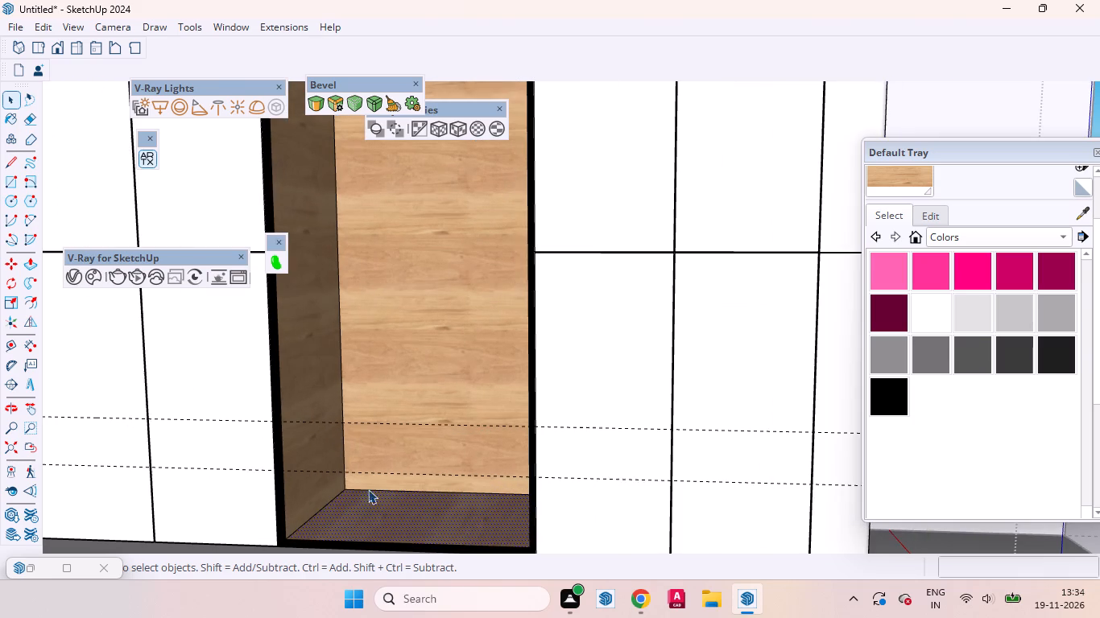
middle_click_drag(370, 488, 367, 524)
key("m")
scroll(366, 485, "up", 2)
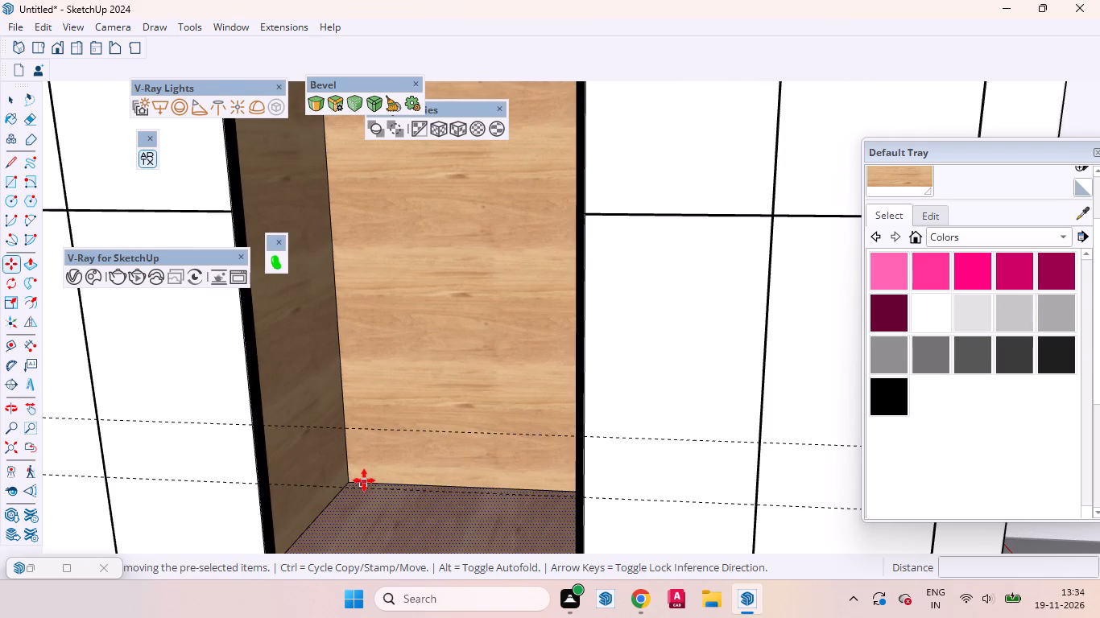
left_click(351, 481)
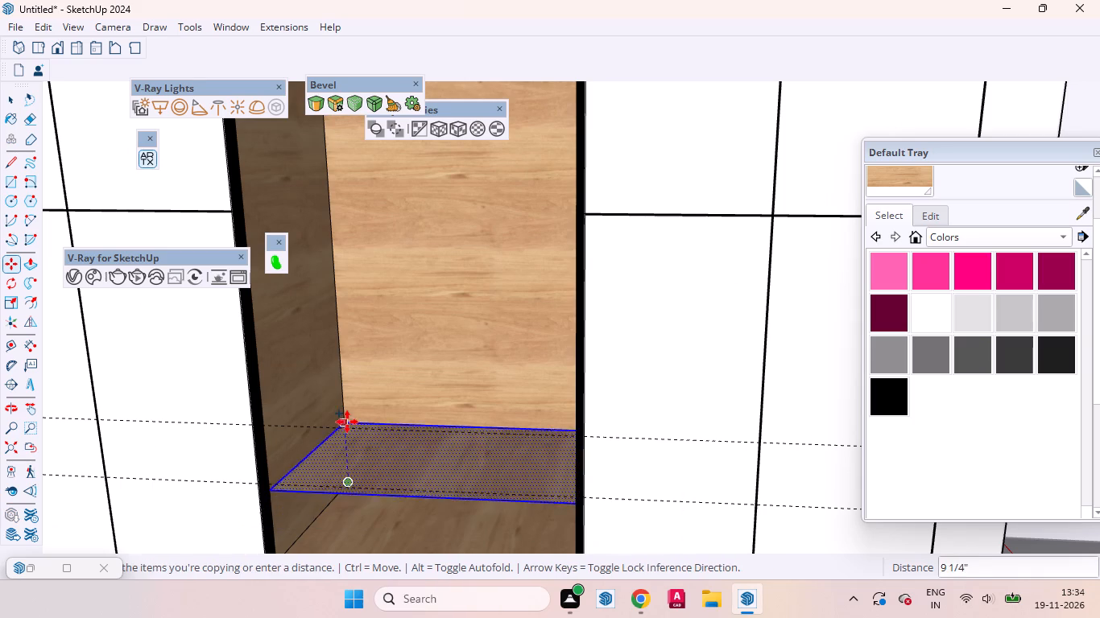
key("1")
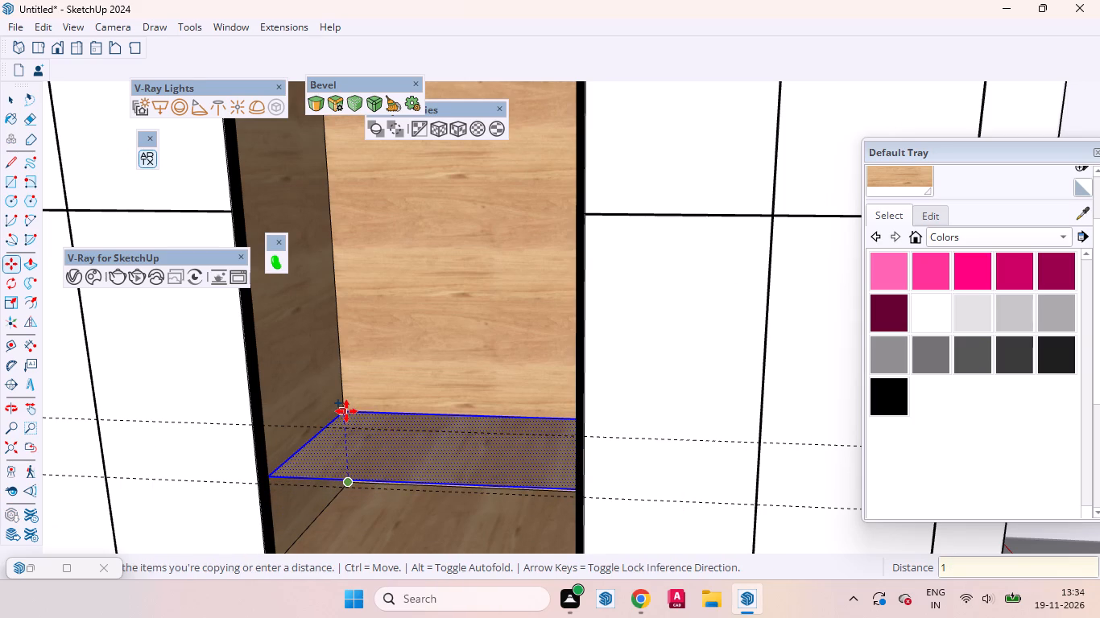
key("5")
key("Return")
Make the copied shelf face in the niche its own group.
key("space")
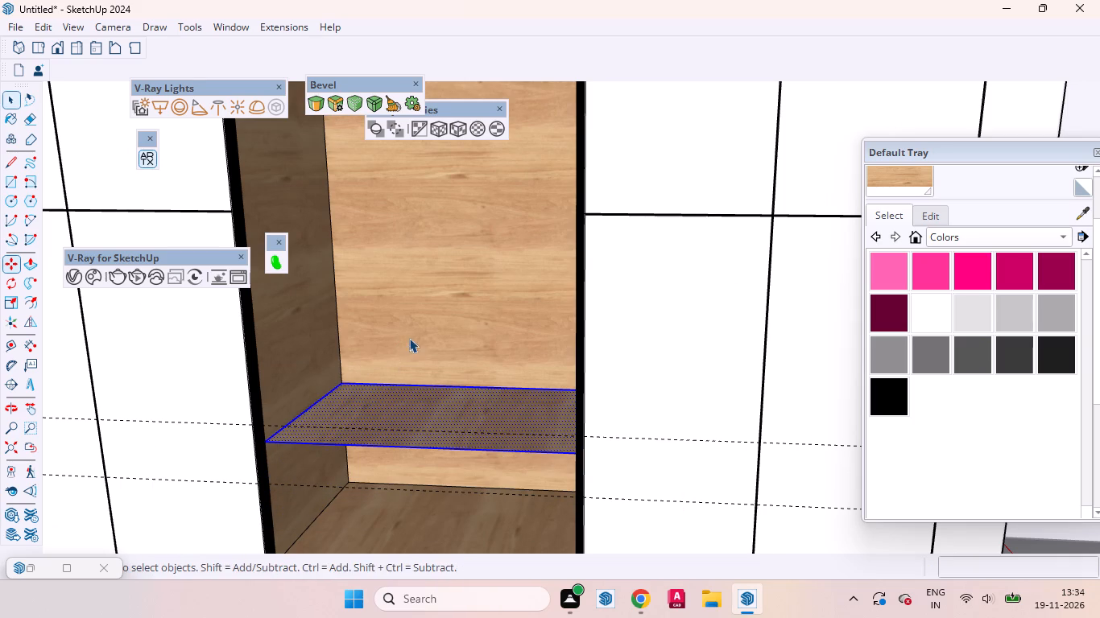
right_click(370, 398)
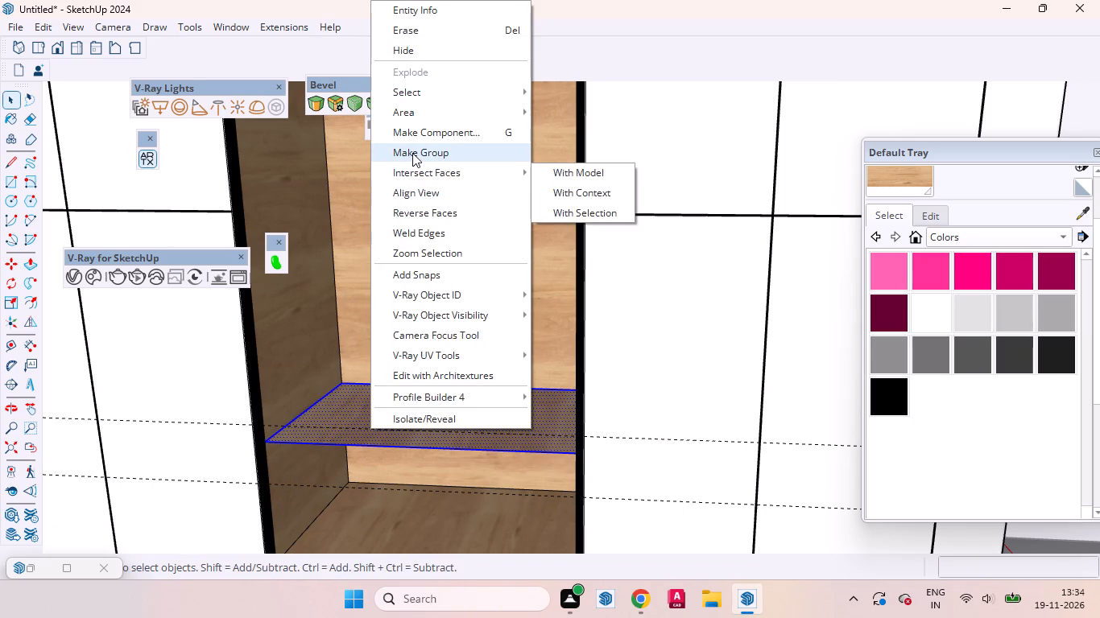
left_click(412, 153)
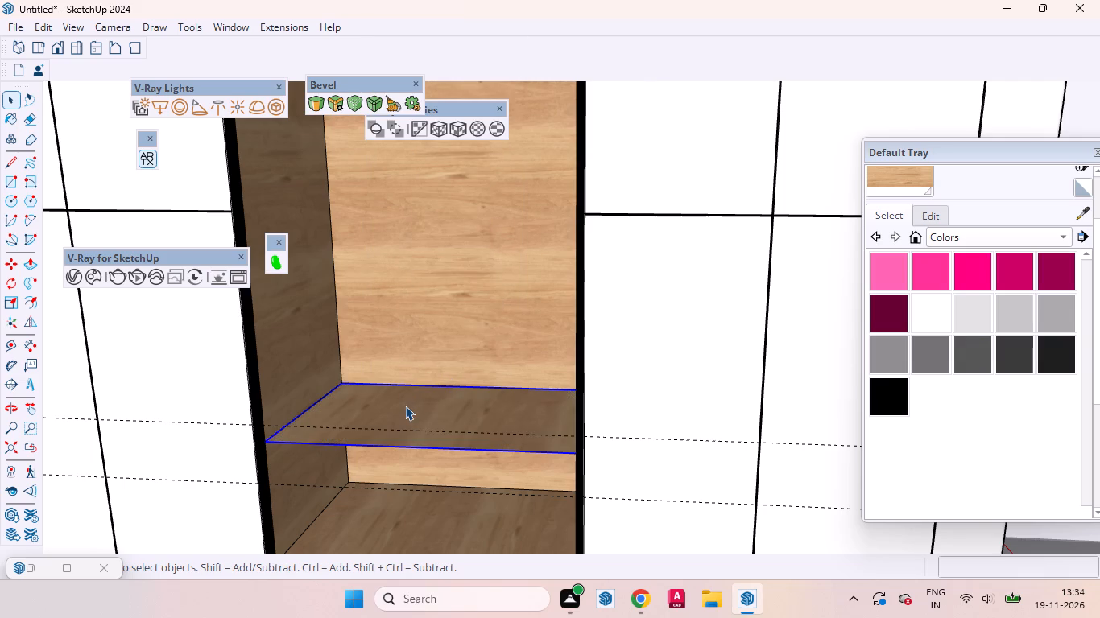
Inside the new shelf group, push the face down 18 mm to give the shelf thickness.
double_click(405, 406)
left_click(404, 426)
key("p")
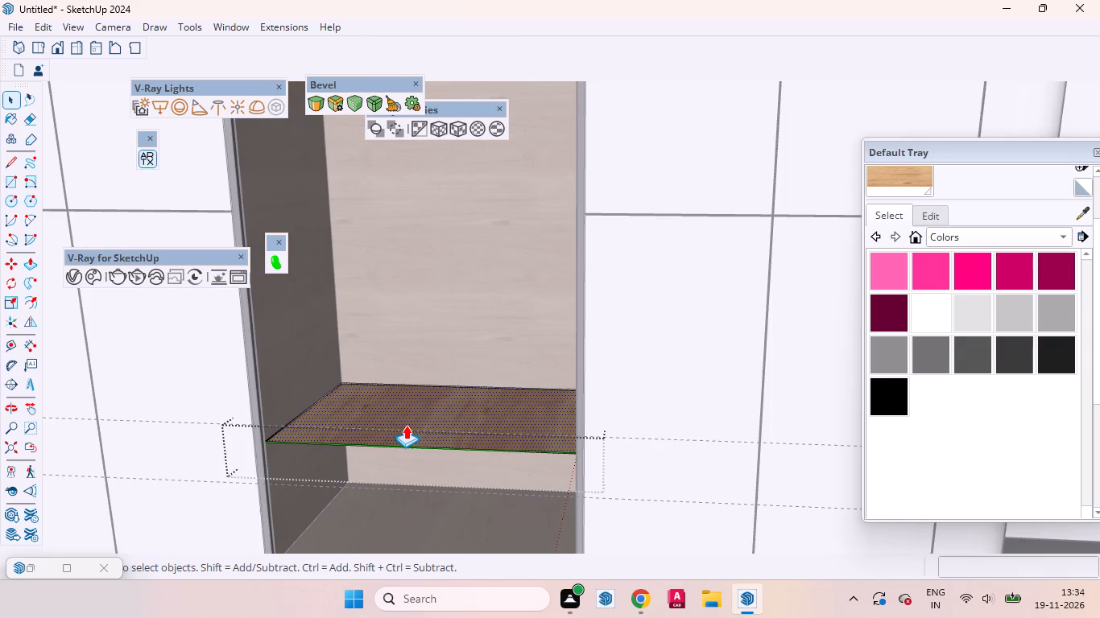
left_click(406, 425)
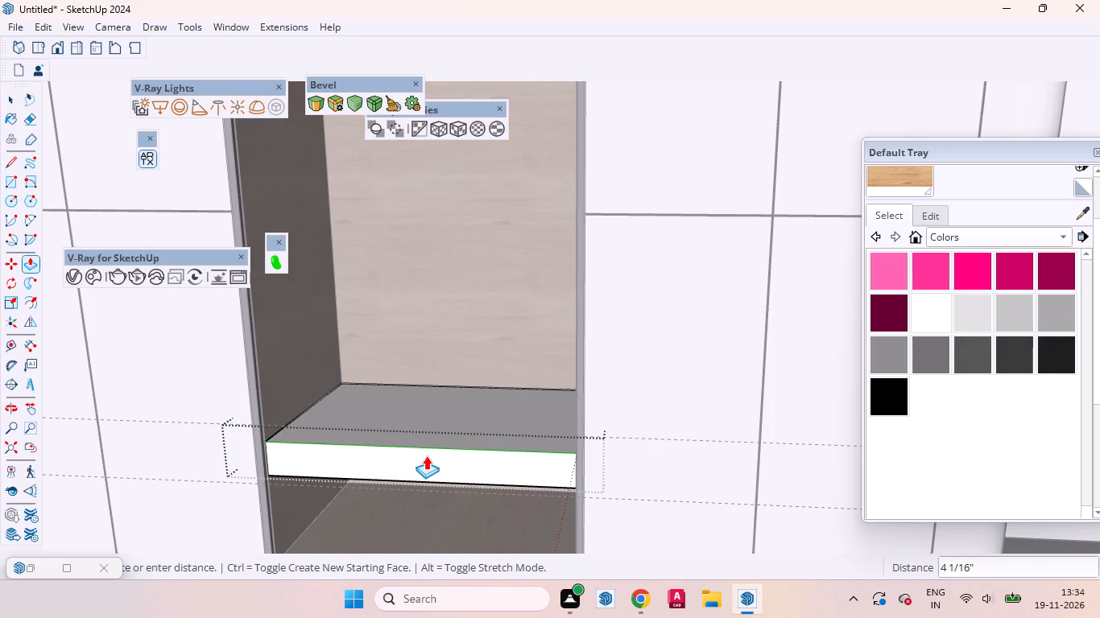
type("18mm")
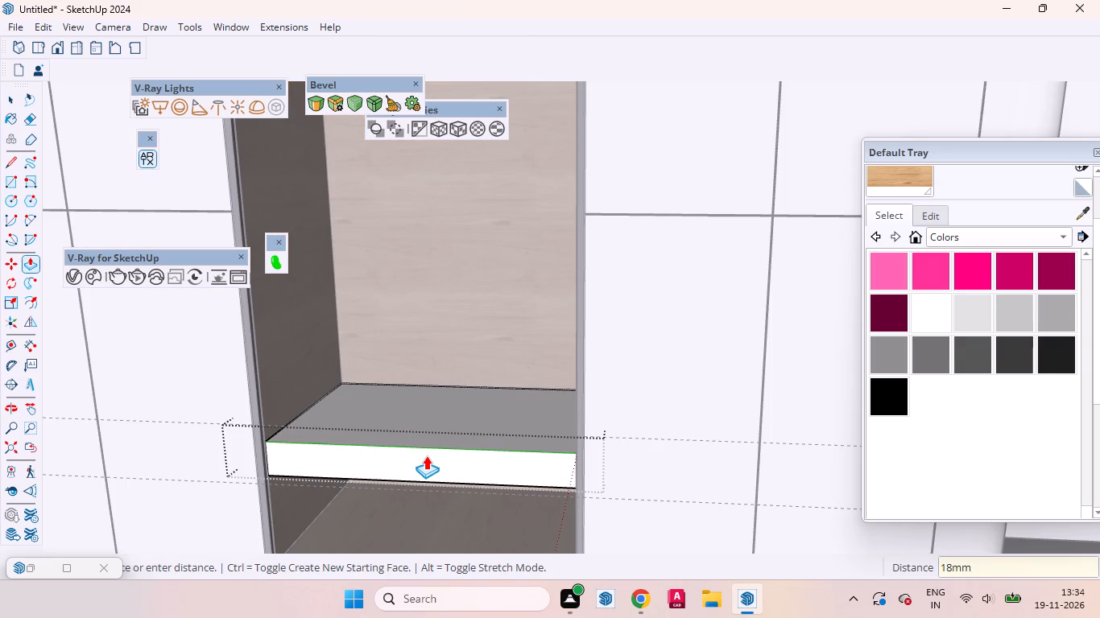
key("Return")
key("space")
Push the niche shelf's front edge face inward by 0.2" and leave the shelf group.
scroll(432, 443, "down", 17)
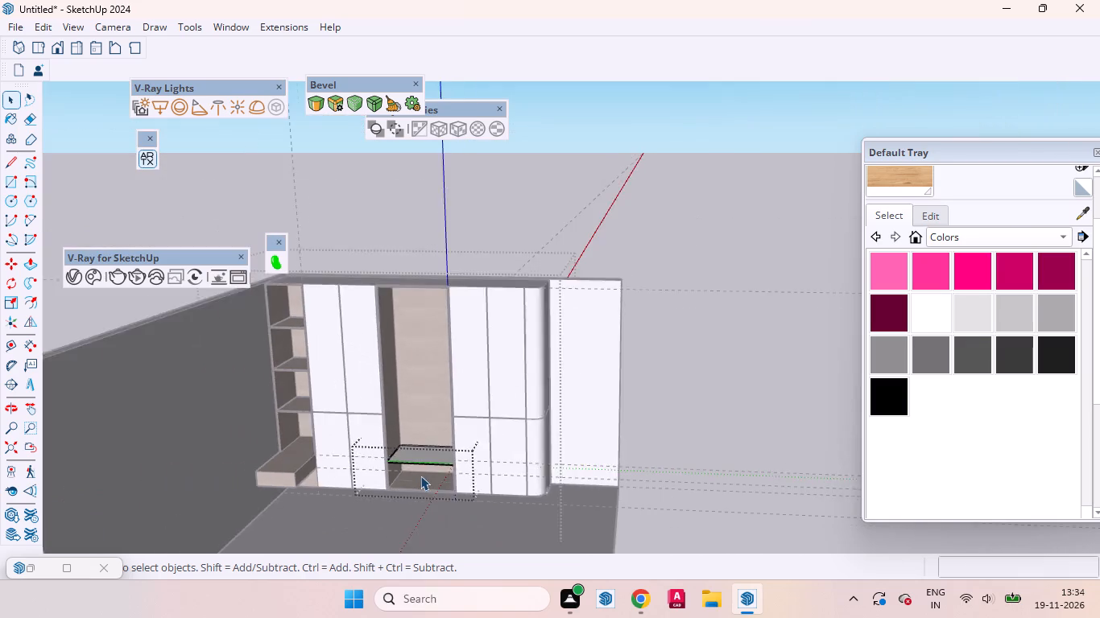
scroll(420, 476, "down", 2)
scroll(421, 471, "up", 20)
scroll(421, 471, "up", 7)
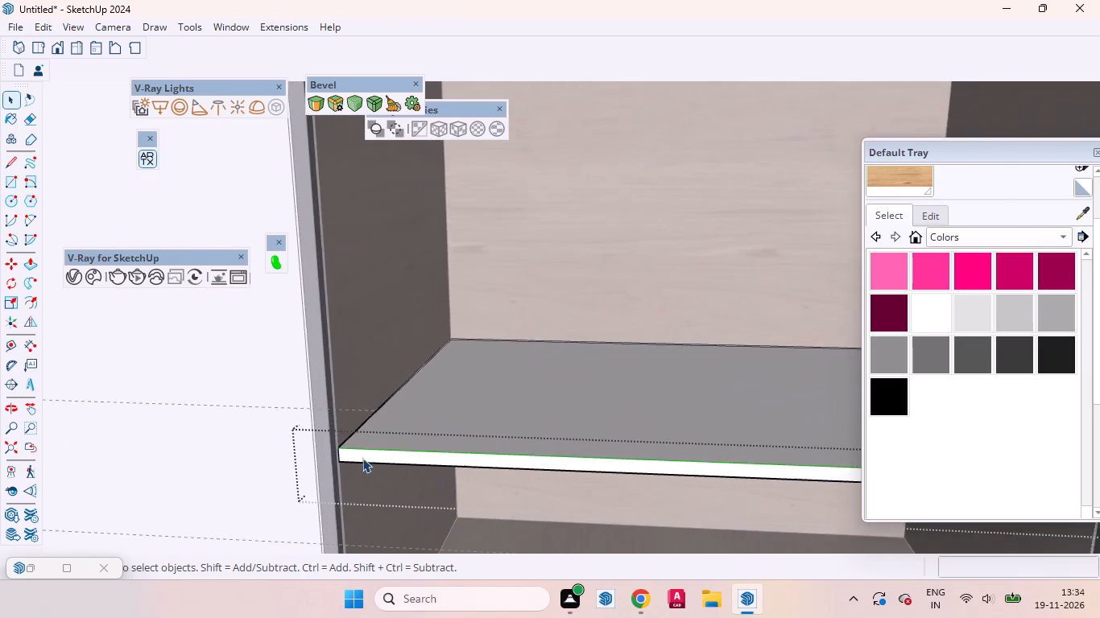
scroll(362, 458, "up", 4)
middle_click_drag(354, 462, 250, 475)
scroll(290, 426, "up", 8)
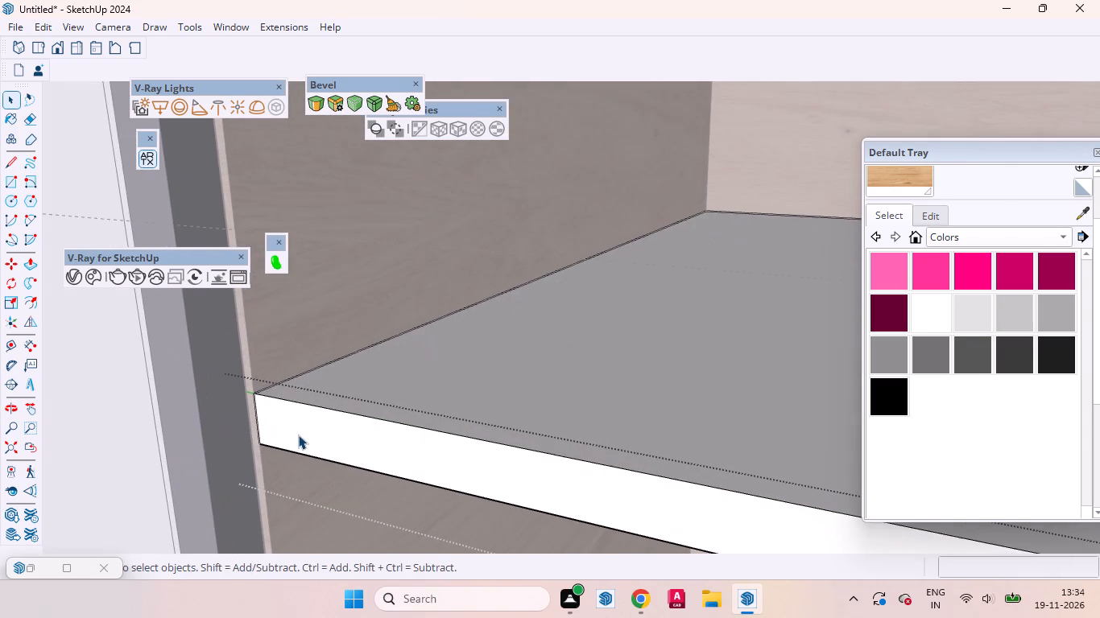
left_click(300, 435)
key("p")
left_click(300, 435)
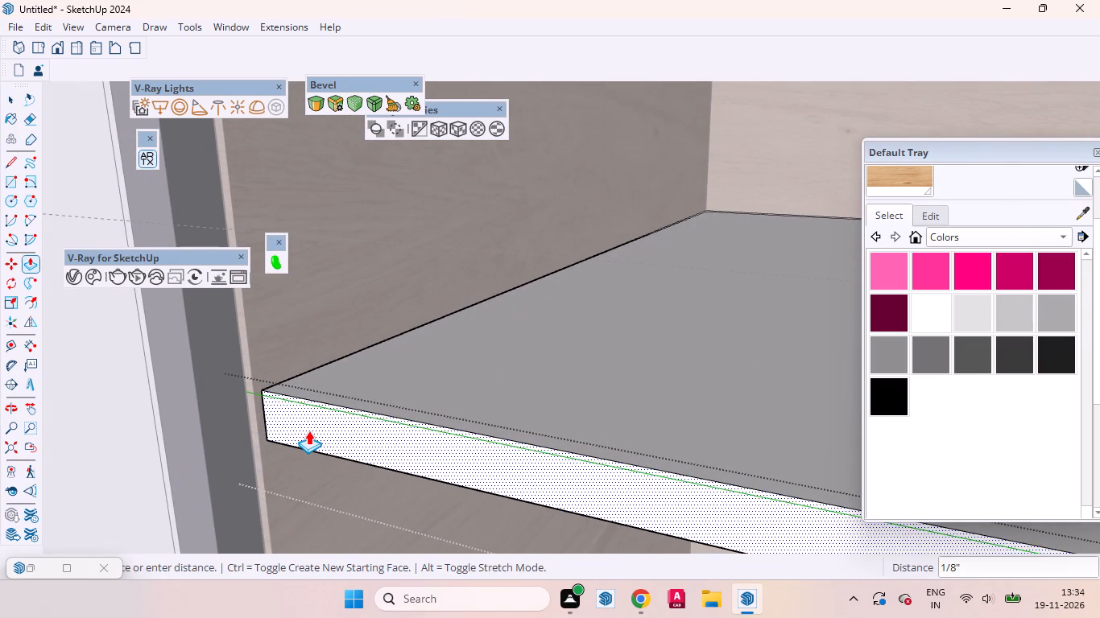
type("0.")
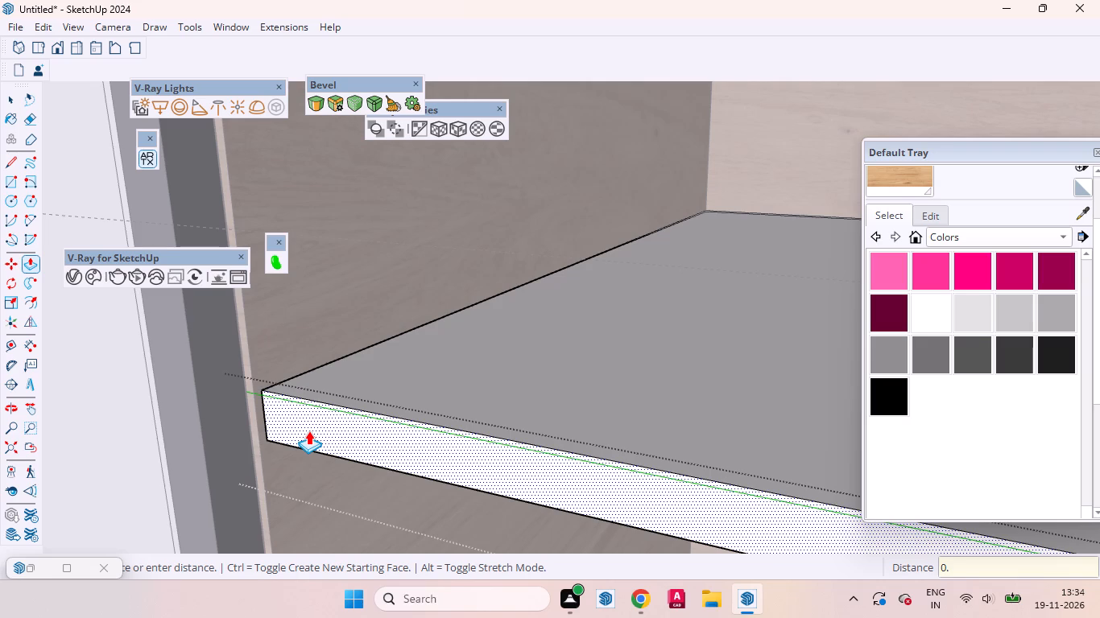
key("2")
key("Return")
key("space")
scroll(384, 387, "down", 14)
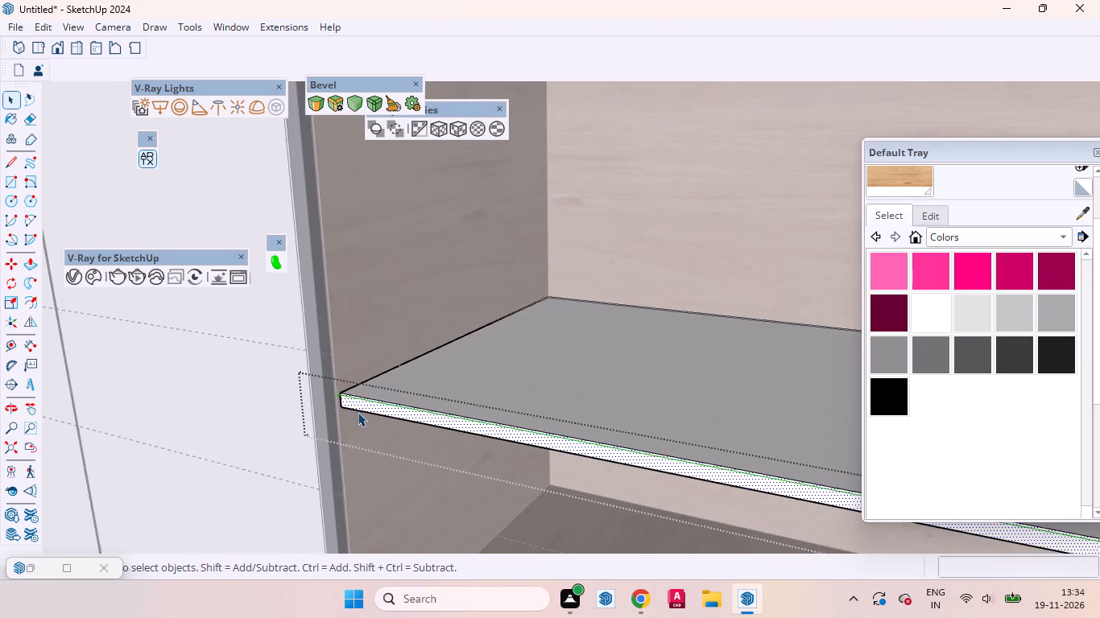
scroll(358, 412, "down", 20)
scroll(358, 412, "down", 8)
left_click(641, 348)
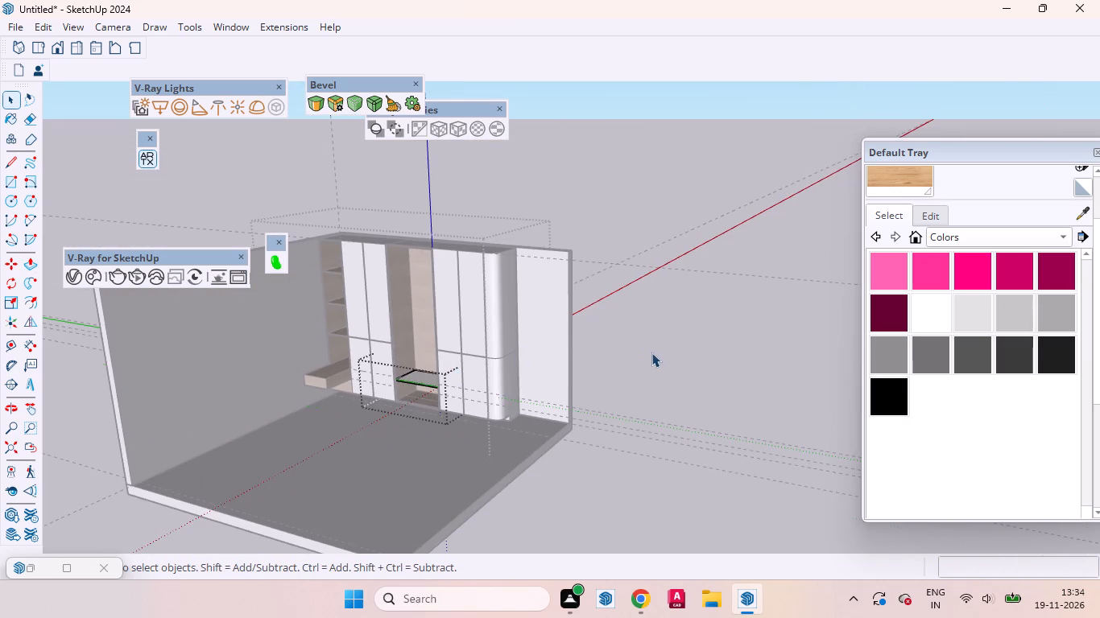
Paint the new shelf inside the niche with the oak wood material.
left_click(910, 175)
scroll(413, 340, "up", 7)
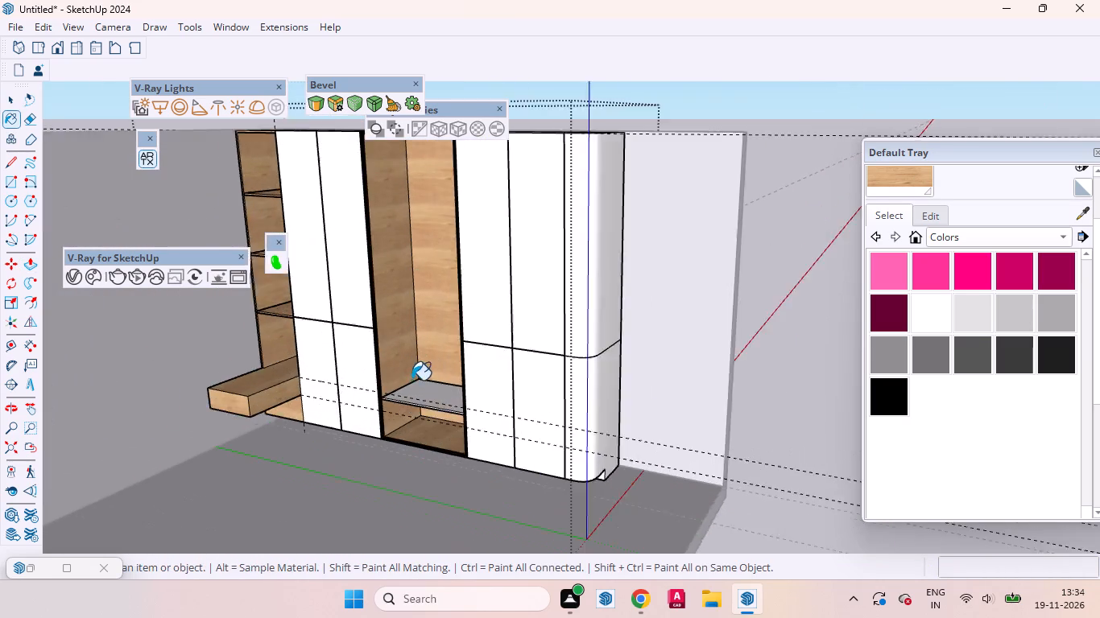
scroll(411, 380, "up", 4)
left_click(439, 404)
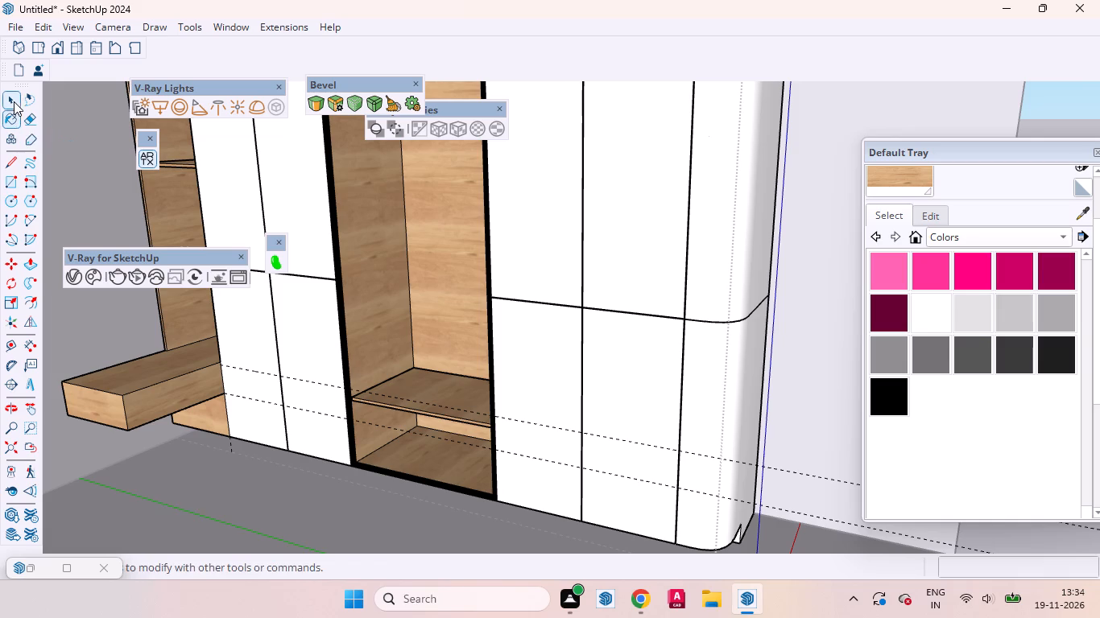
Inside the wardrobe group, delete the horizontal construction guides running lengthwise past the wardrobe and leave the group.
left_click(14, 101)
scroll(292, 336, "down", 11)
scroll(320, 363, "up", 1)
scroll(332, 369, "down", 1)
left_click_drag(748, 501, 616, 331)
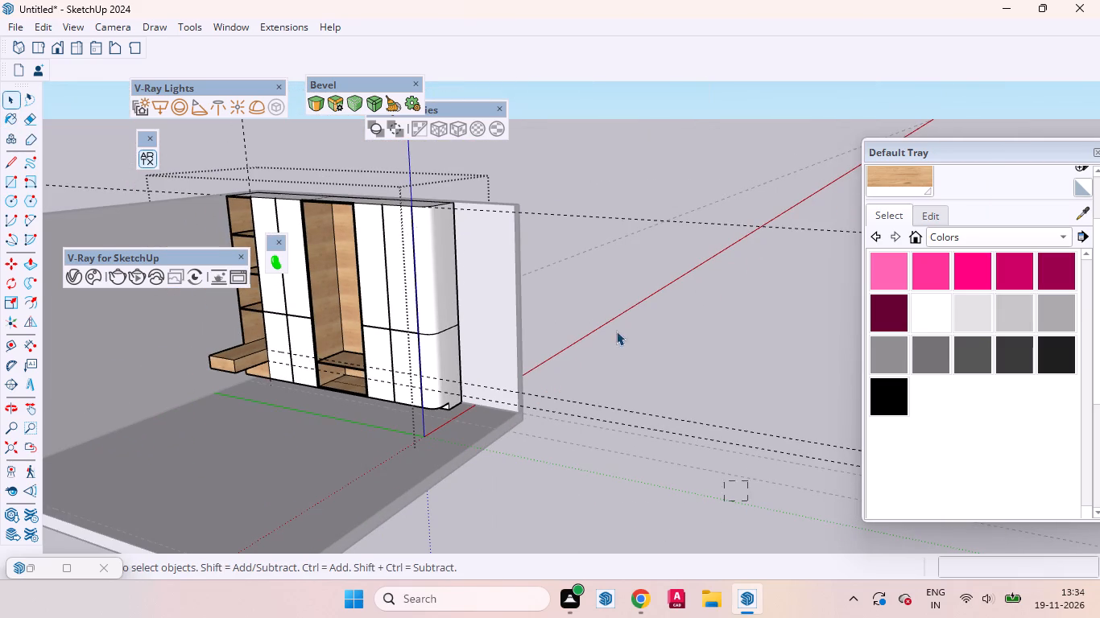
left_click_drag(616, 331, 585, 219)
key("Delete")
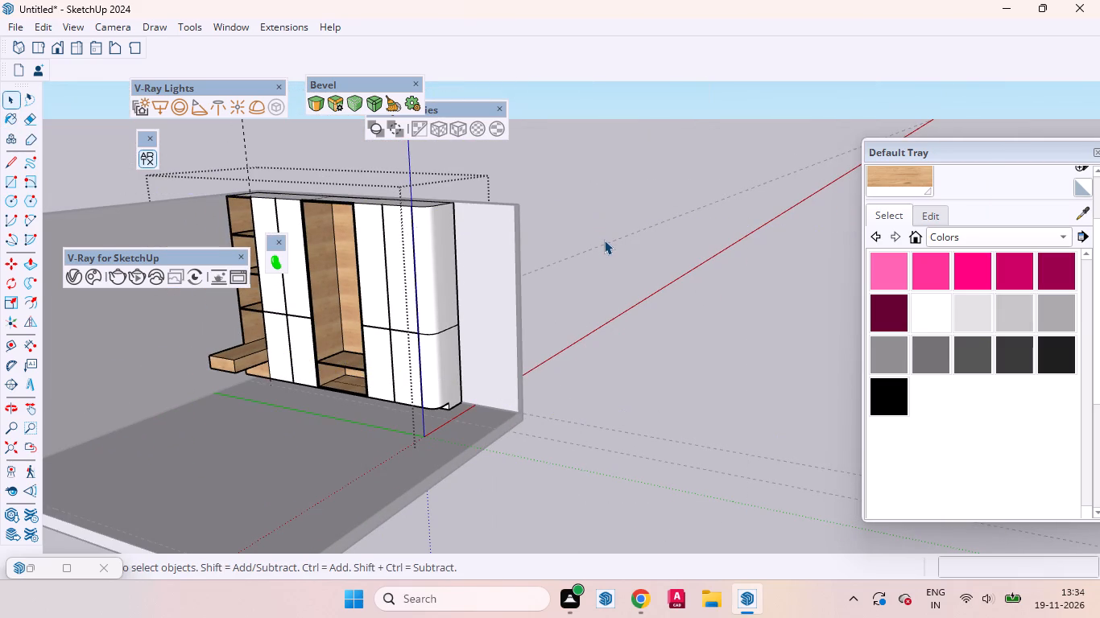
left_click(631, 277)
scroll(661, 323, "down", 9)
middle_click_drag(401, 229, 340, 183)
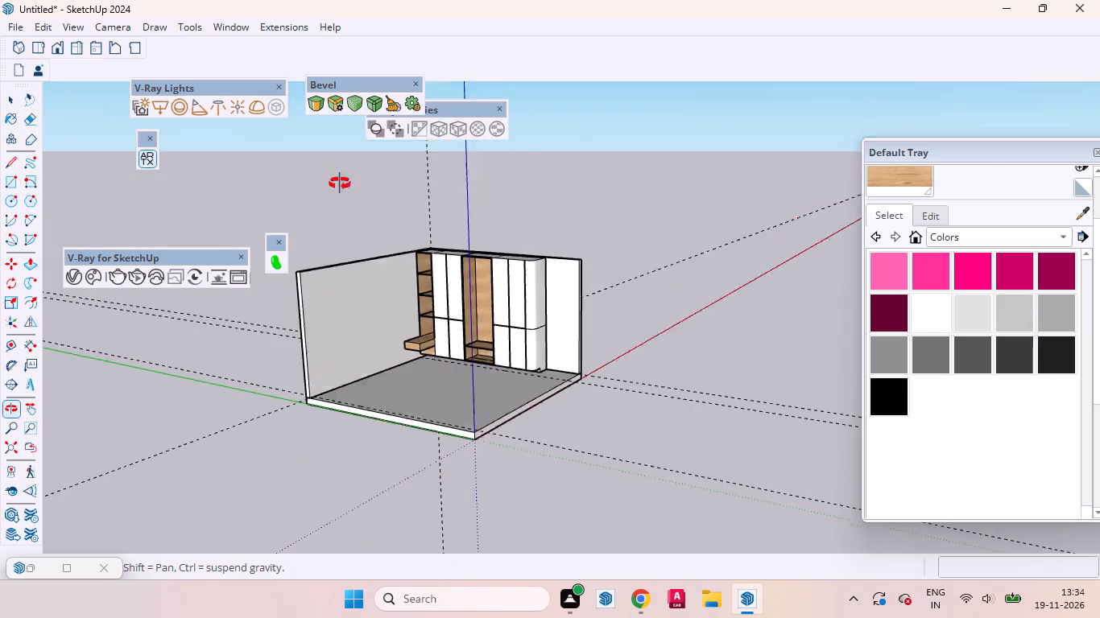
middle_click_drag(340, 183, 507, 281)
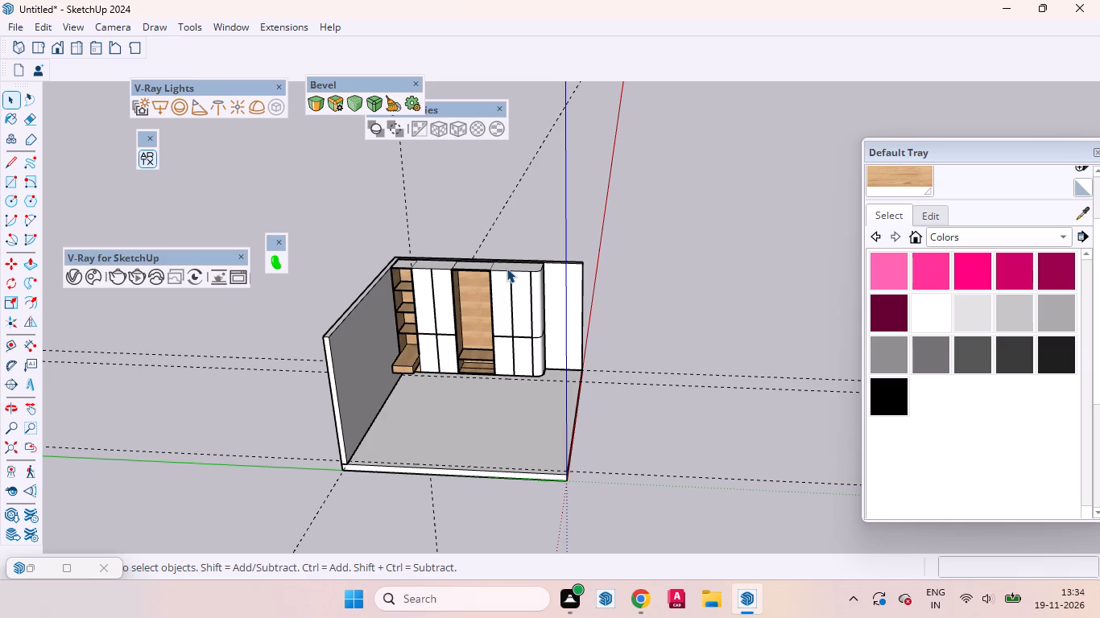
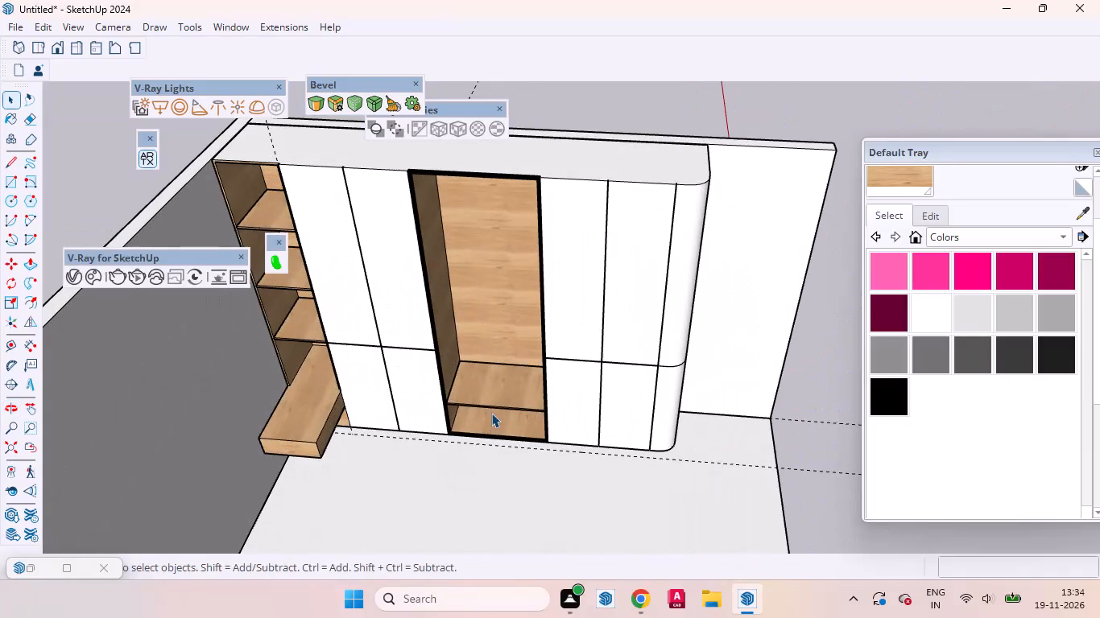
Inside the wardrobe group, copy the oak niche shelf 15" straight up and leave the group.
left_click(492, 404)
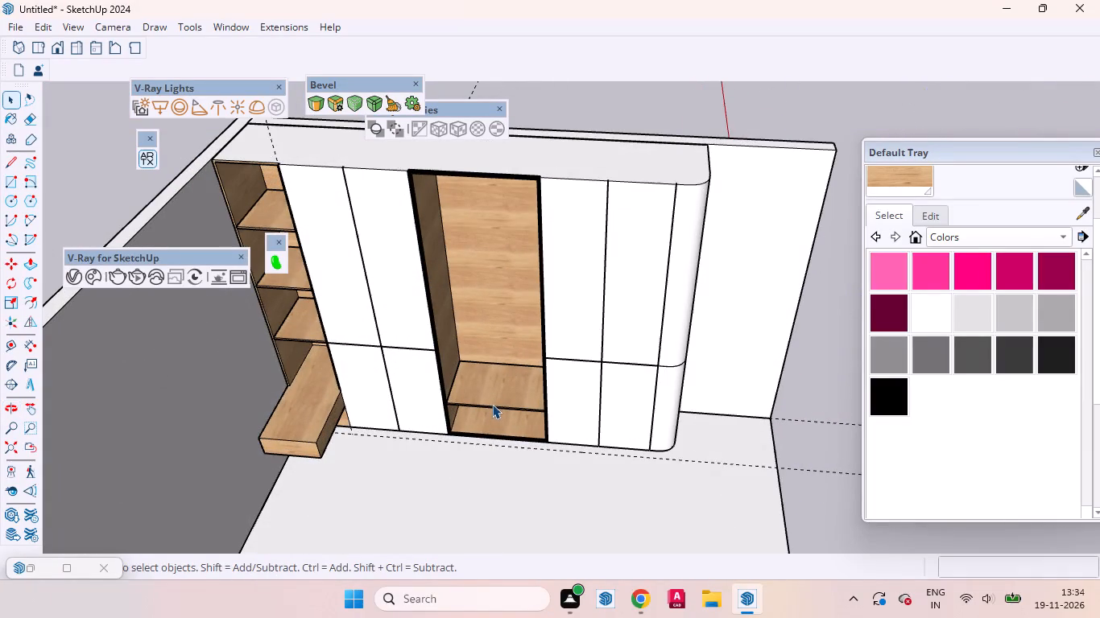
double_click(470, 387)
left_click(491, 396)
scroll(453, 363, "up", 4)
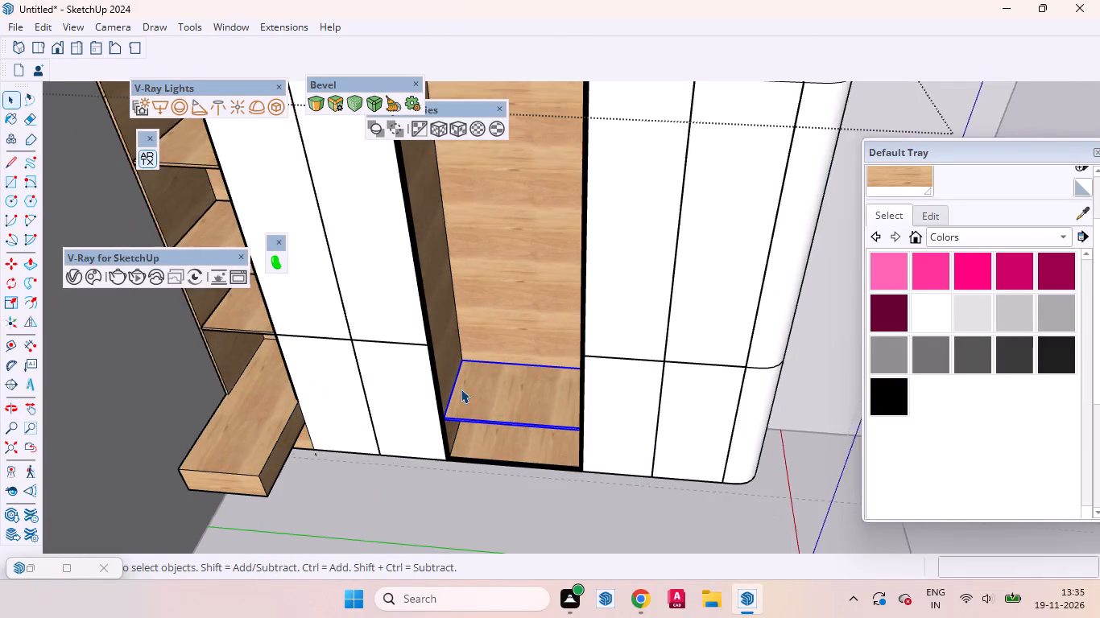
scroll(461, 389, "up", 2)
middle_click_drag(451, 372, 358, 218)
scroll(453, 268, "up", 6)
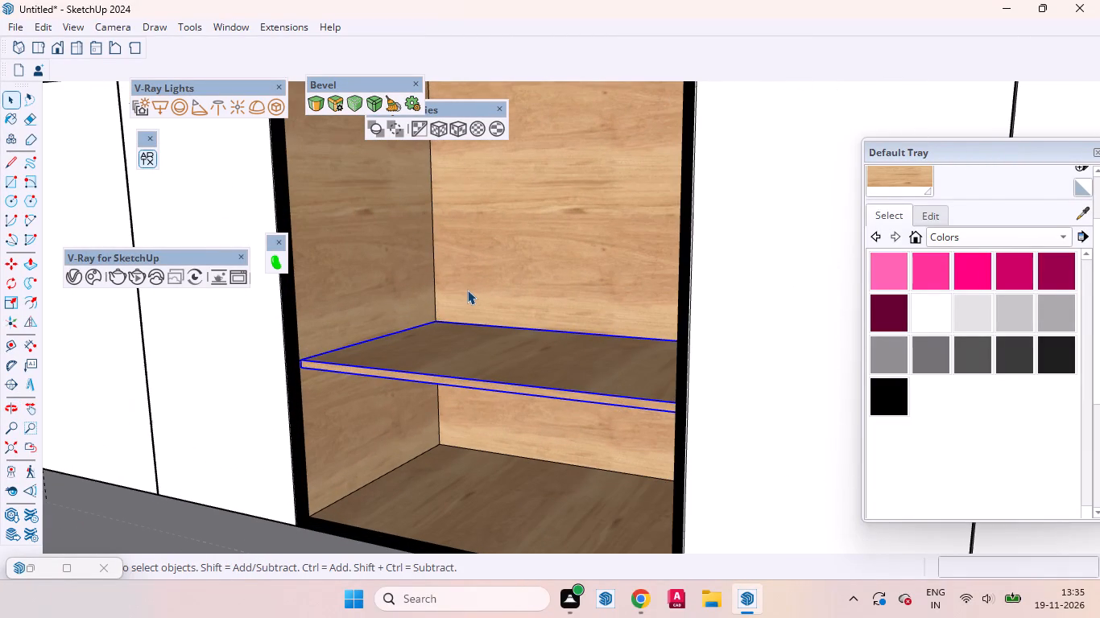
key("m")
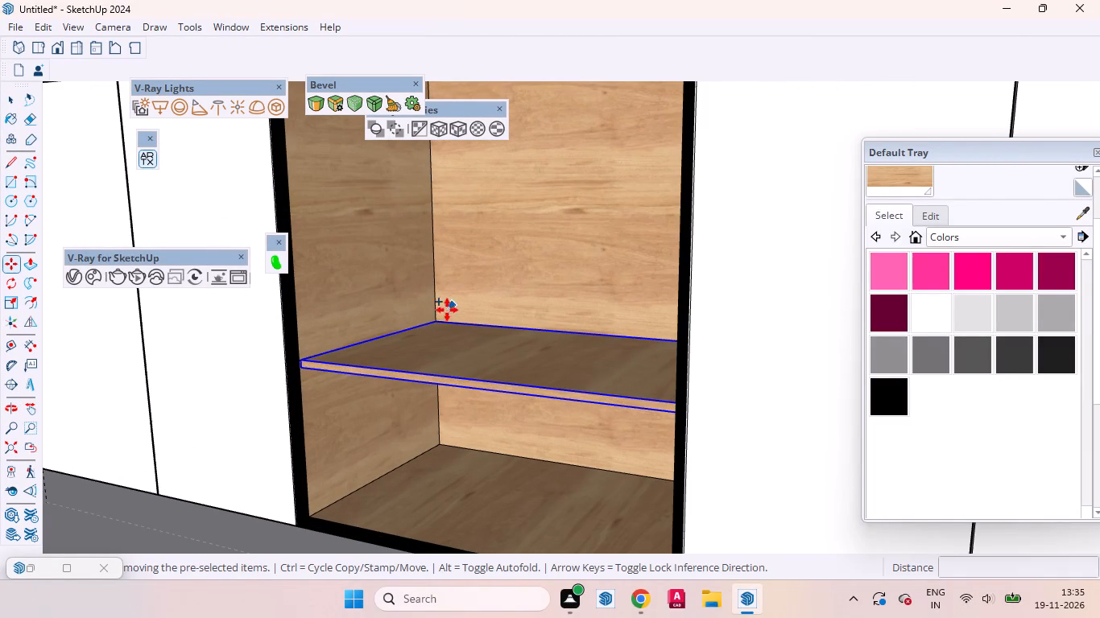
left_click(438, 319)
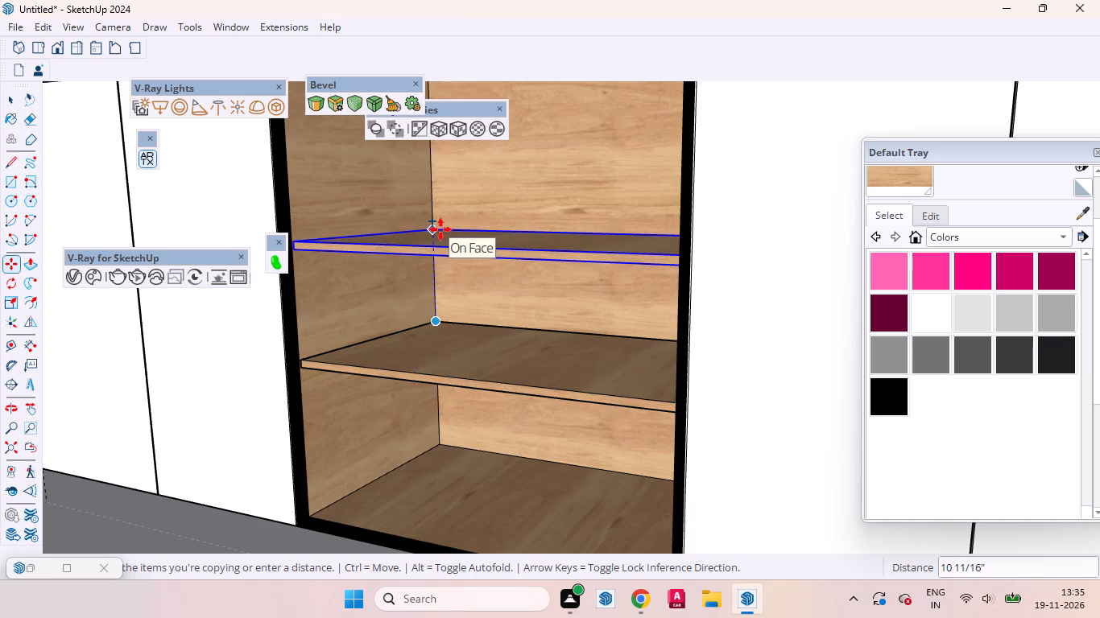
left_click(440, 226)
key("2")
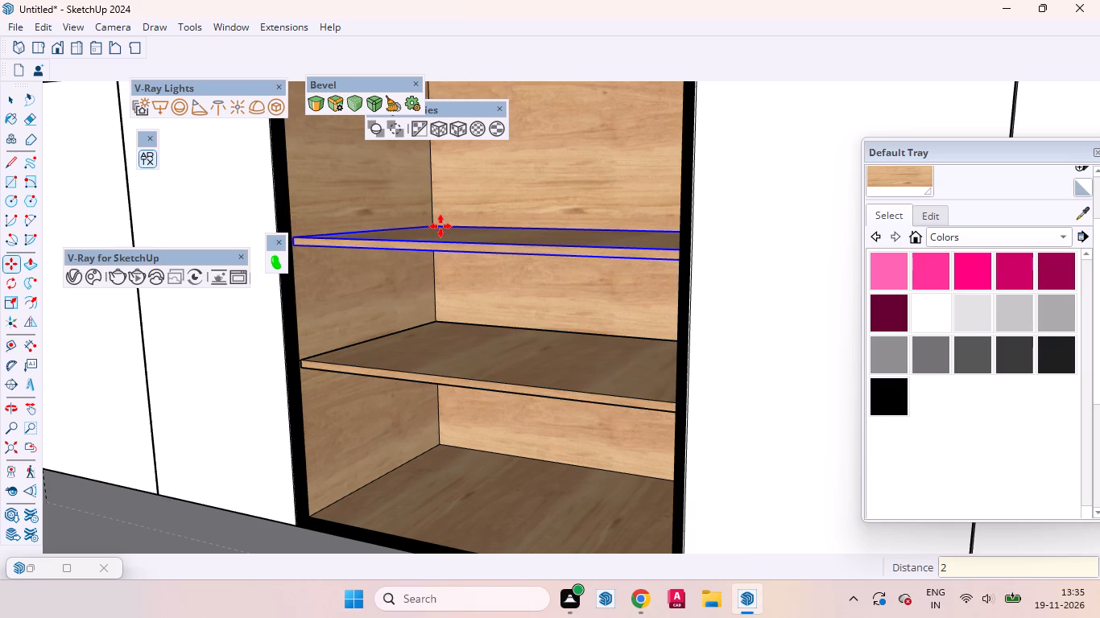
key("BackSpace")
type("15")
key("Return")
key("space")
scroll(499, 365, "down", 8)
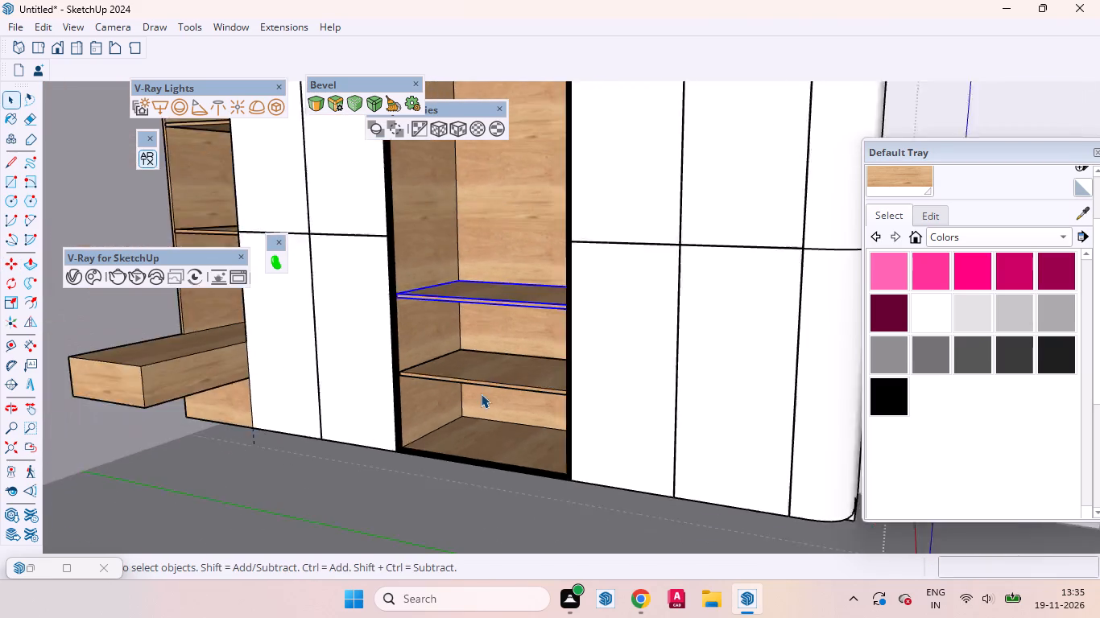
scroll(481, 393, "down", 9)
middle_click_drag(567, 427, 598, 481)
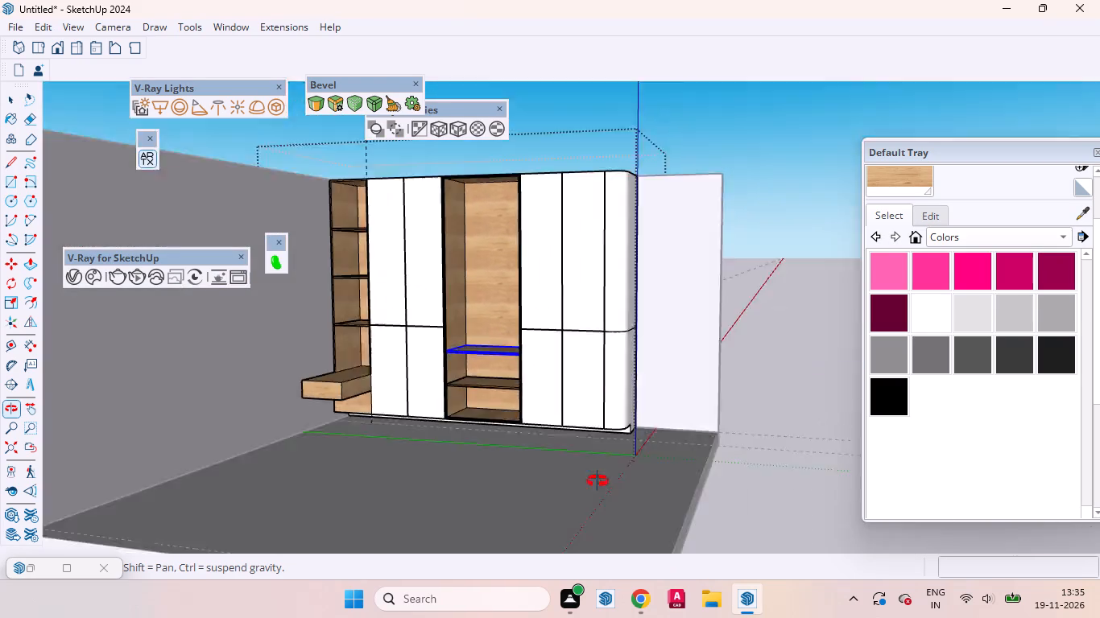
middle_click_drag(598, 481, 594, 554)
left_click(767, 415)
In a new group, draw a vertical rectangle about 2' 11 3/16" by 1' 2 5/16" across the front opening between the two niche shelves.
scroll(427, 387, "up", 3)
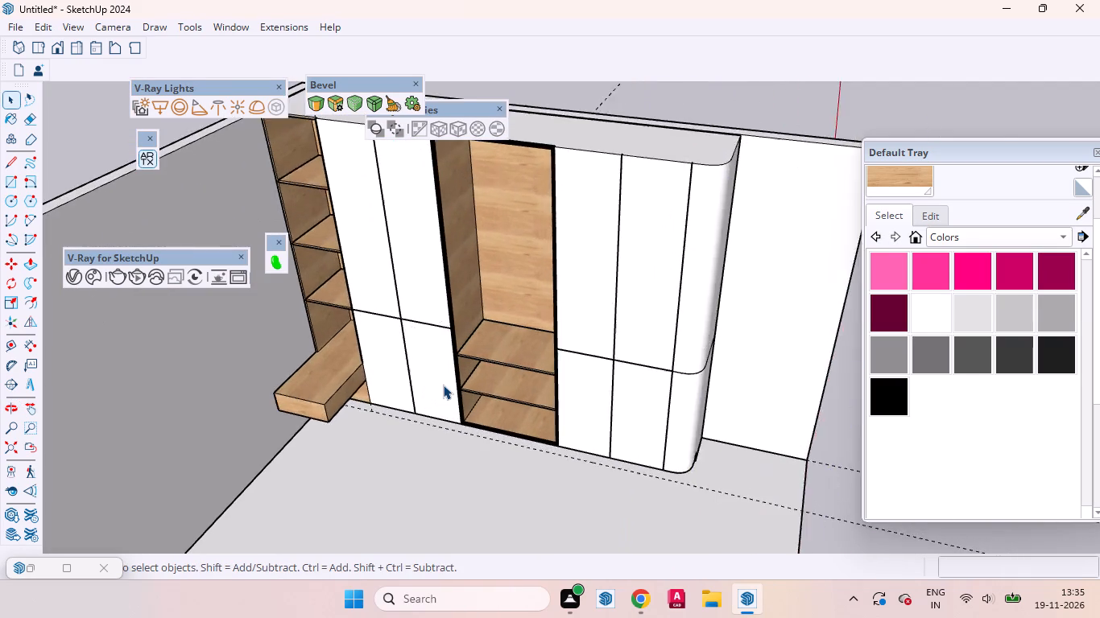
scroll(443, 385, "up", 4)
scroll(460, 411, "down", 1)
scroll(457, 414, "up", 1)
scroll(457, 415, "down", 1)
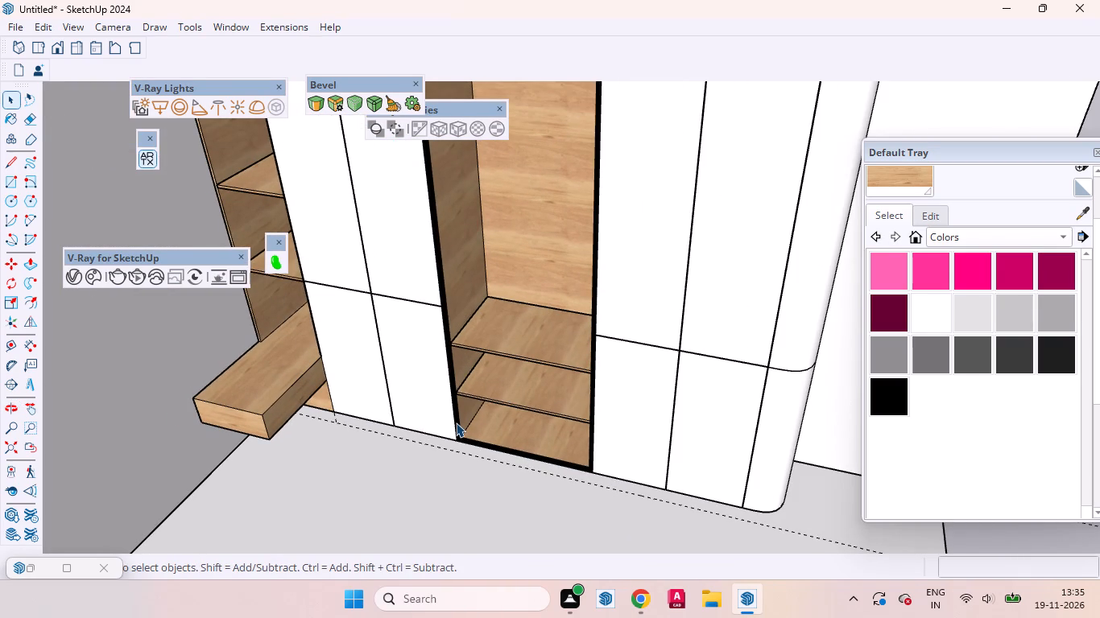
scroll(436, 440, "down", 13)
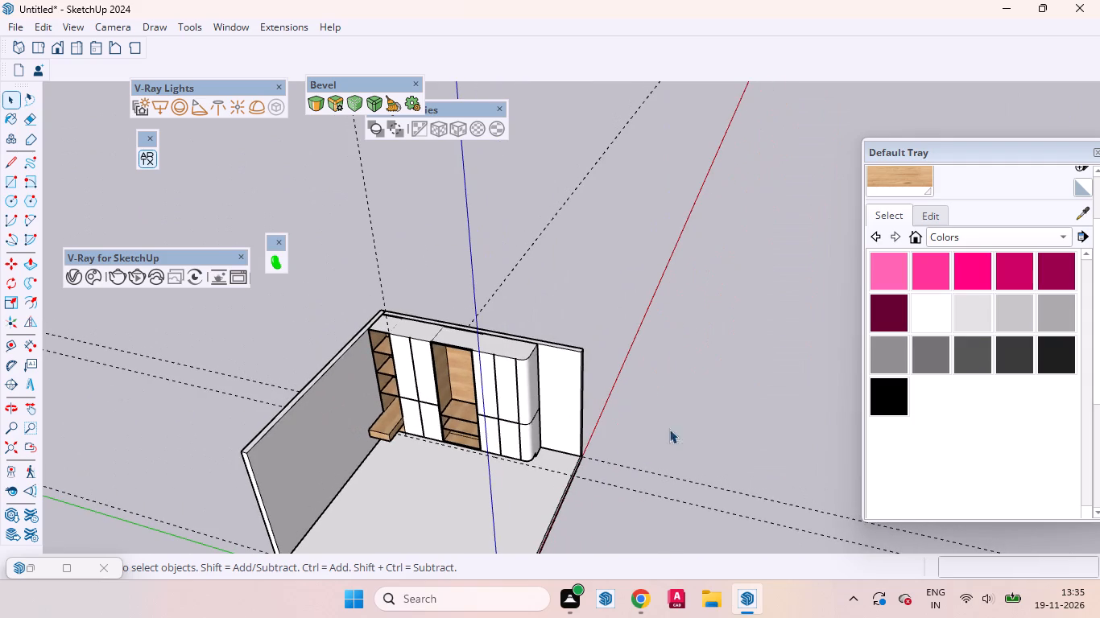
right_click(712, 415)
left_click(755, 473)
scroll(475, 451, "up", 8)
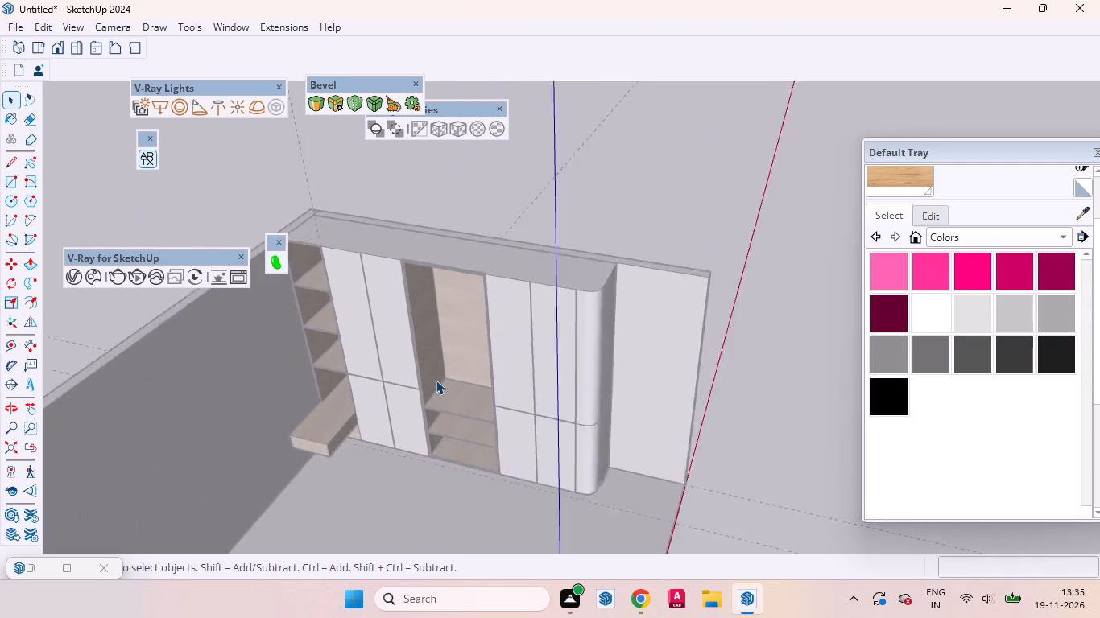
scroll(436, 380, "up", 7)
middle_click_drag(434, 439, 421, 363)
scroll(409, 362, "up", 9)
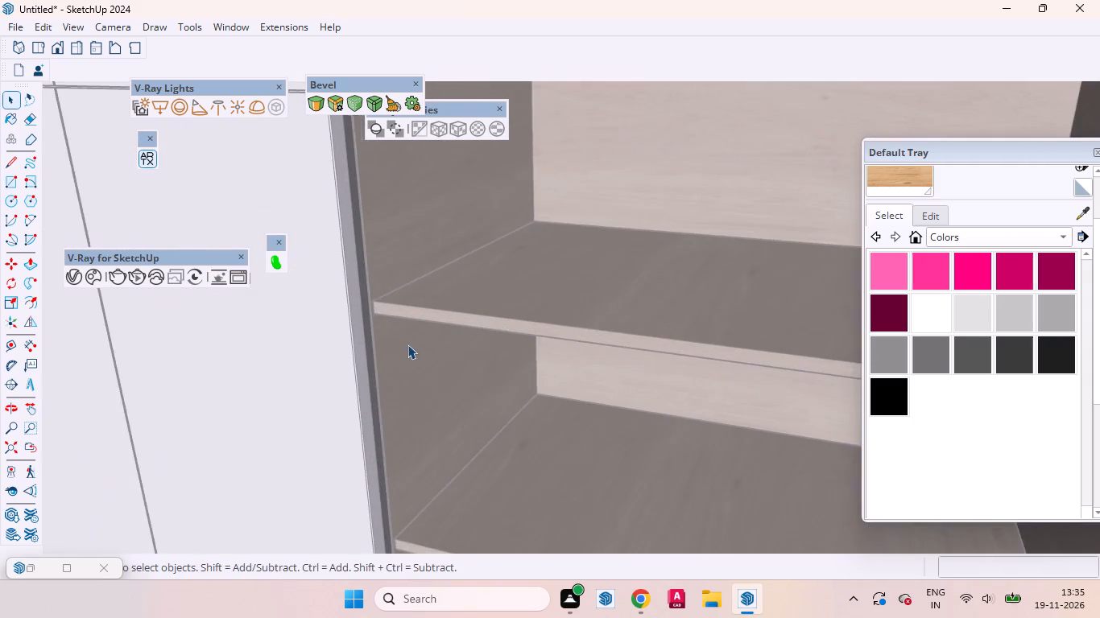
scroll(407, 344, "up", 10)
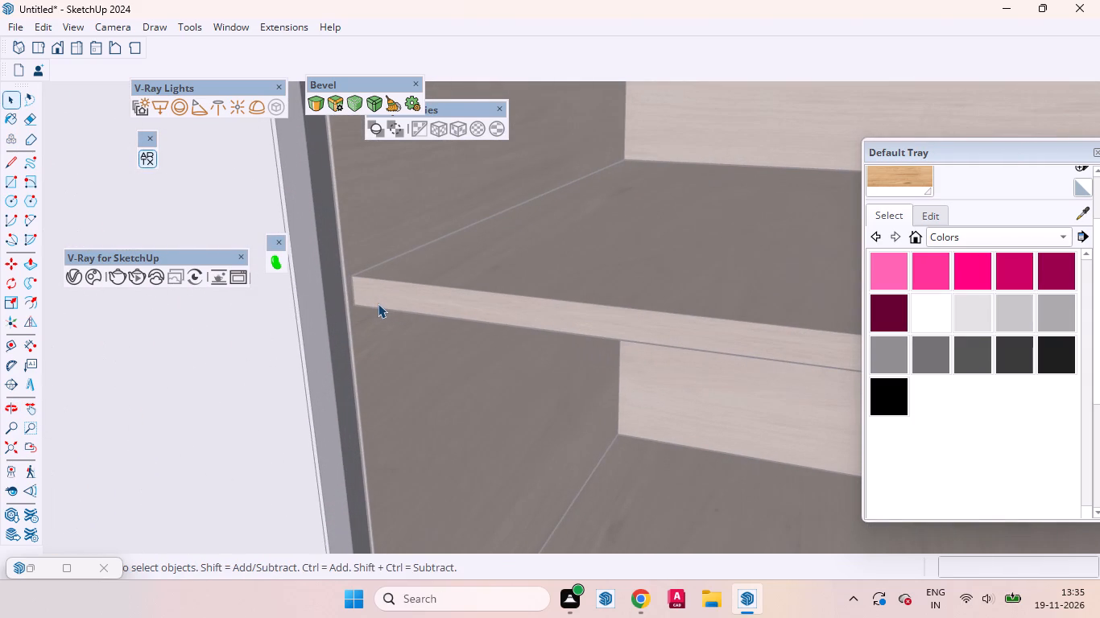
key("r")
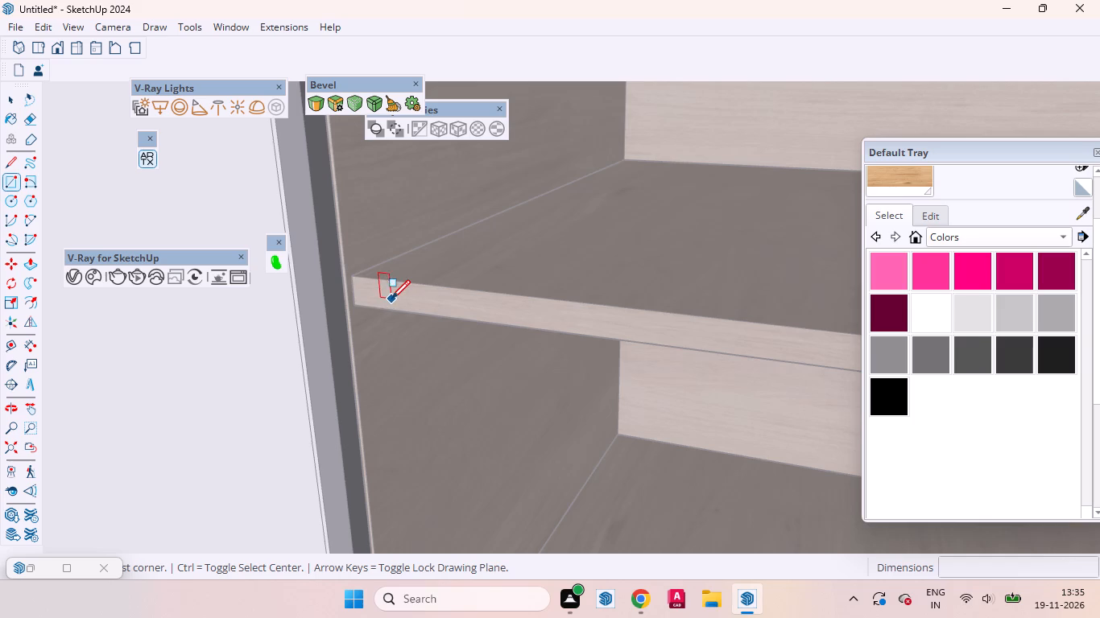
left_click(355, 303)
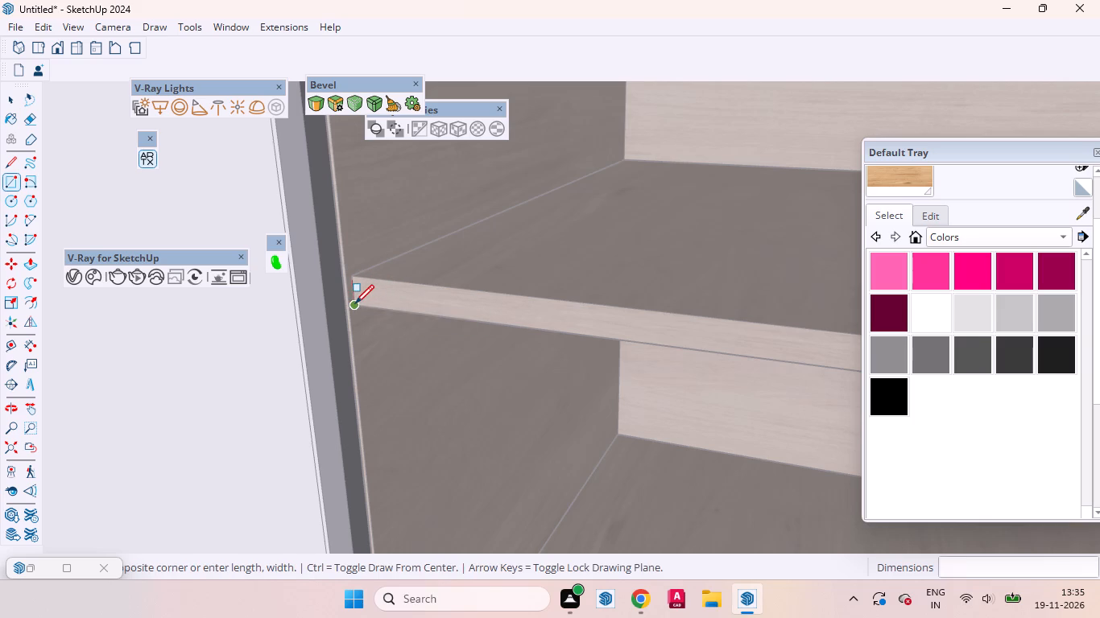
scroll(379, 327, "down", 15)
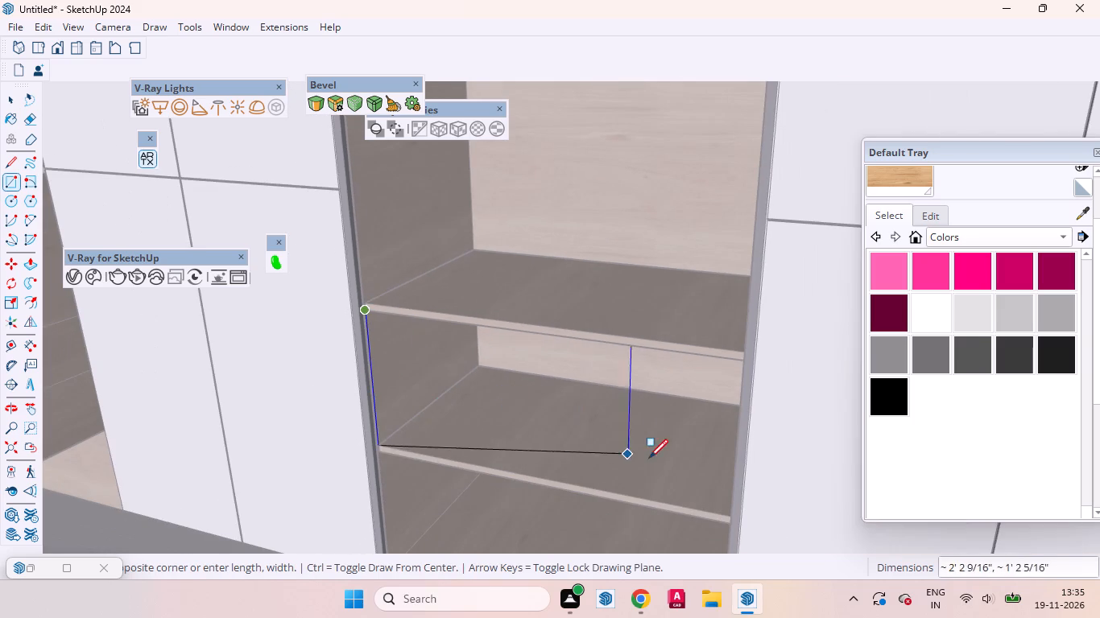
middle_click_drag(698, 490, 808, 489)
scroll(644, 414, "down", 3)
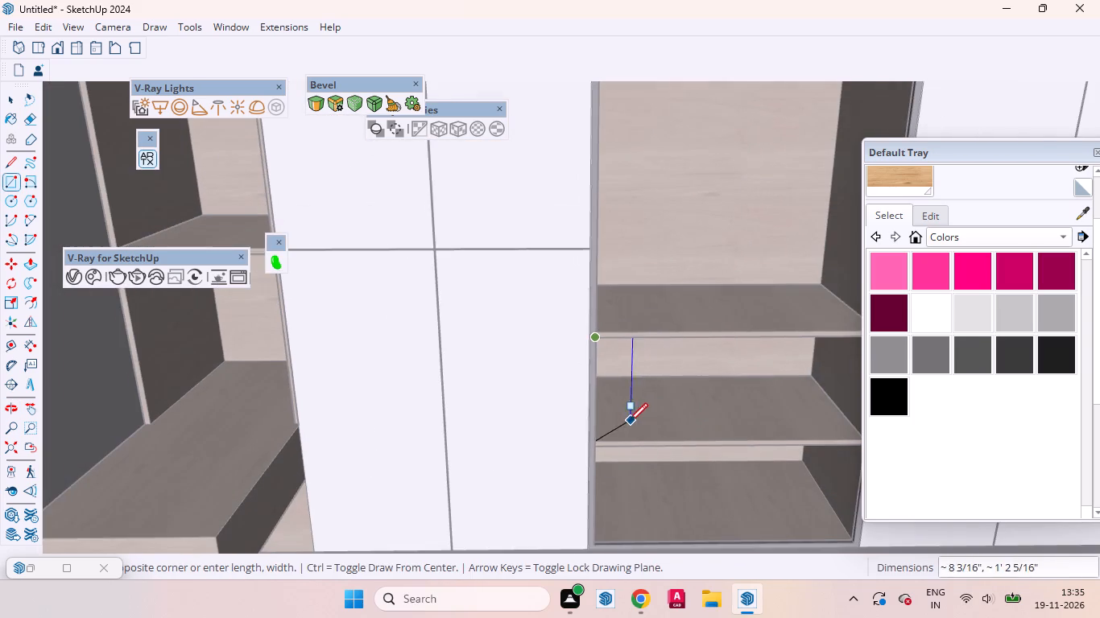
scroll(629, 422, "down", 1)
scroll(629, 422, "up", 1)
scroll(628, 398, "down", 6)
scroll(733, 414, "up", 7)
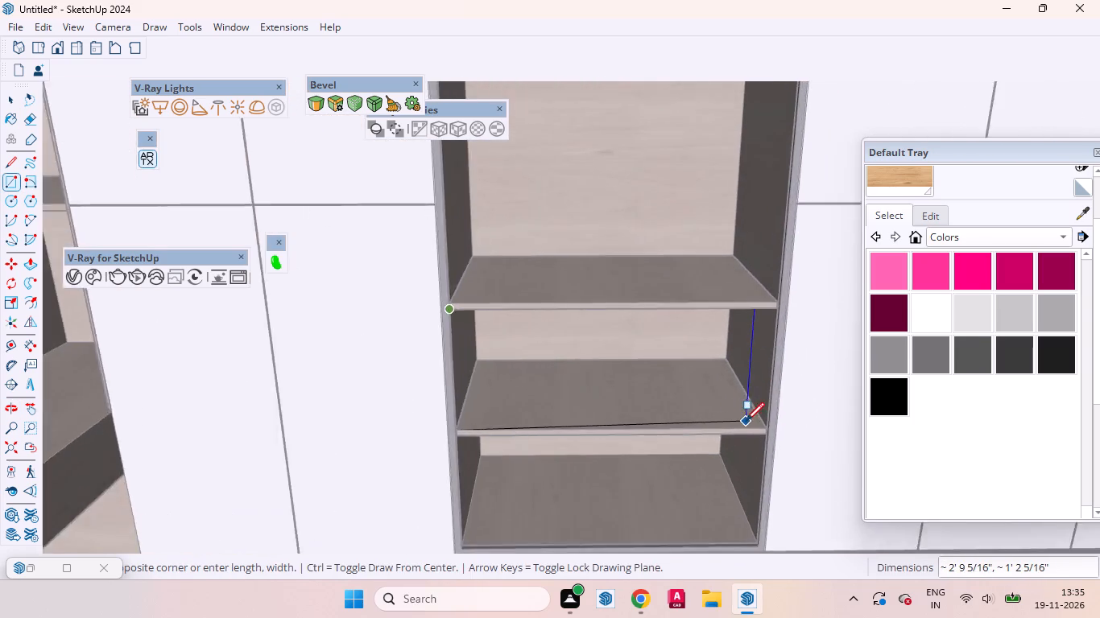
scroll(746, 421, "up", 5)
scroll(765, 425, "up", 17)
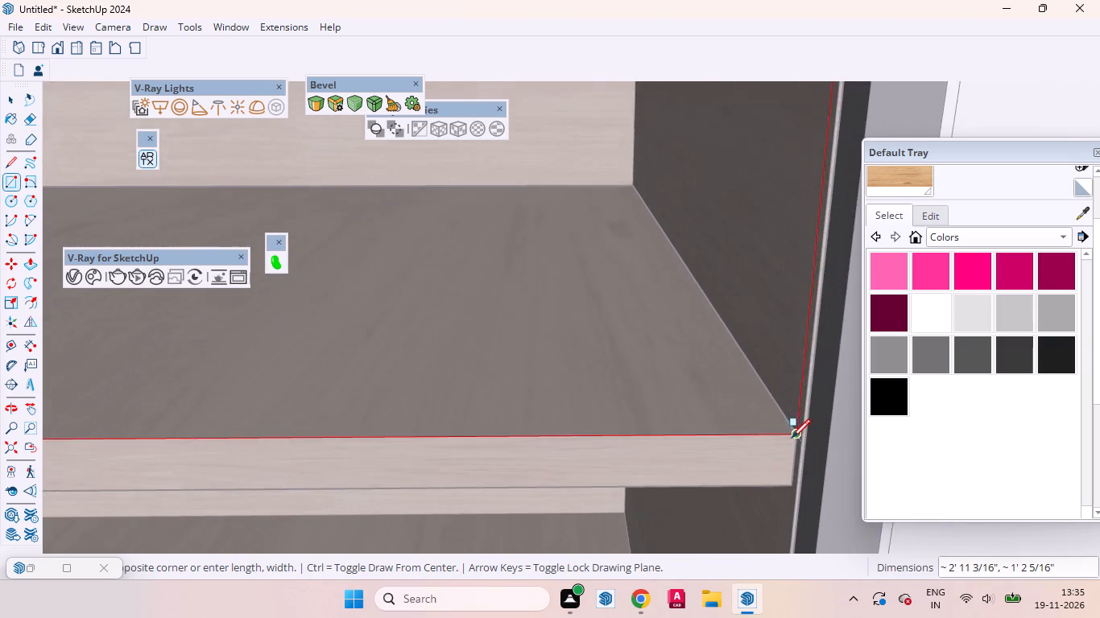
scroll(792, 438, "up", 7)
left_click(801, 438)
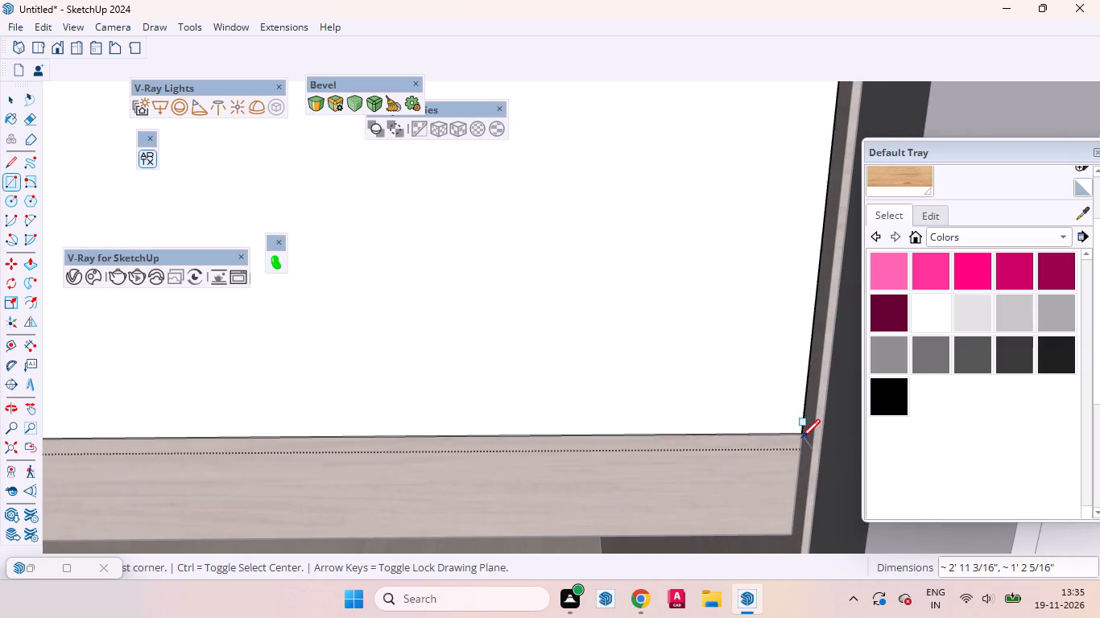
key("space")
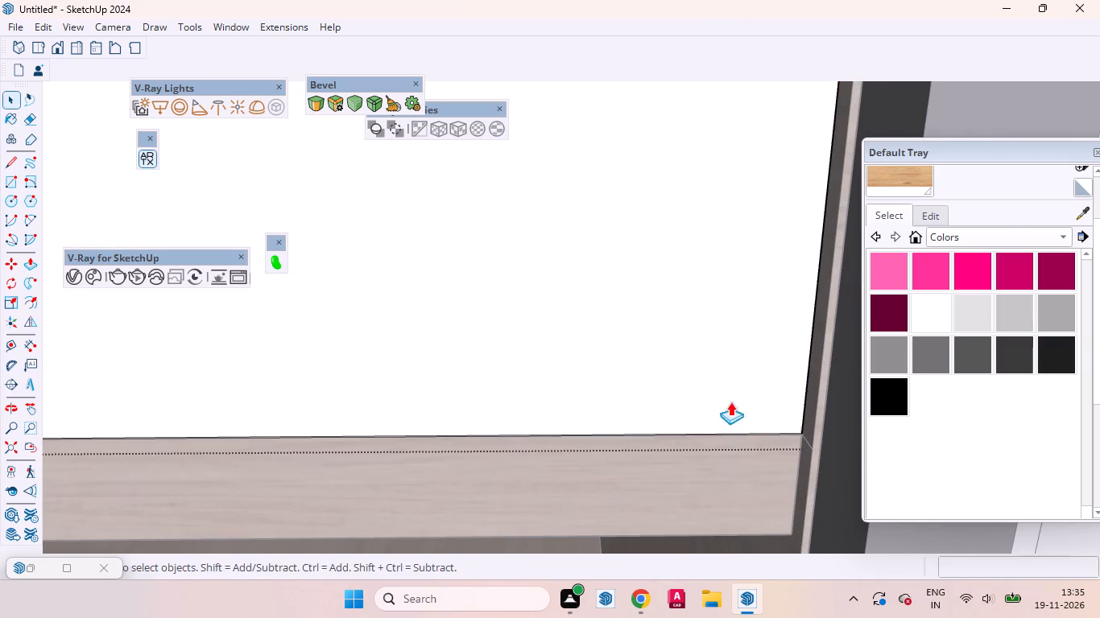
Pull the new rectangle outward 18 mm to form a front panel and leave its group.
key("p")
left_click(716, 356)
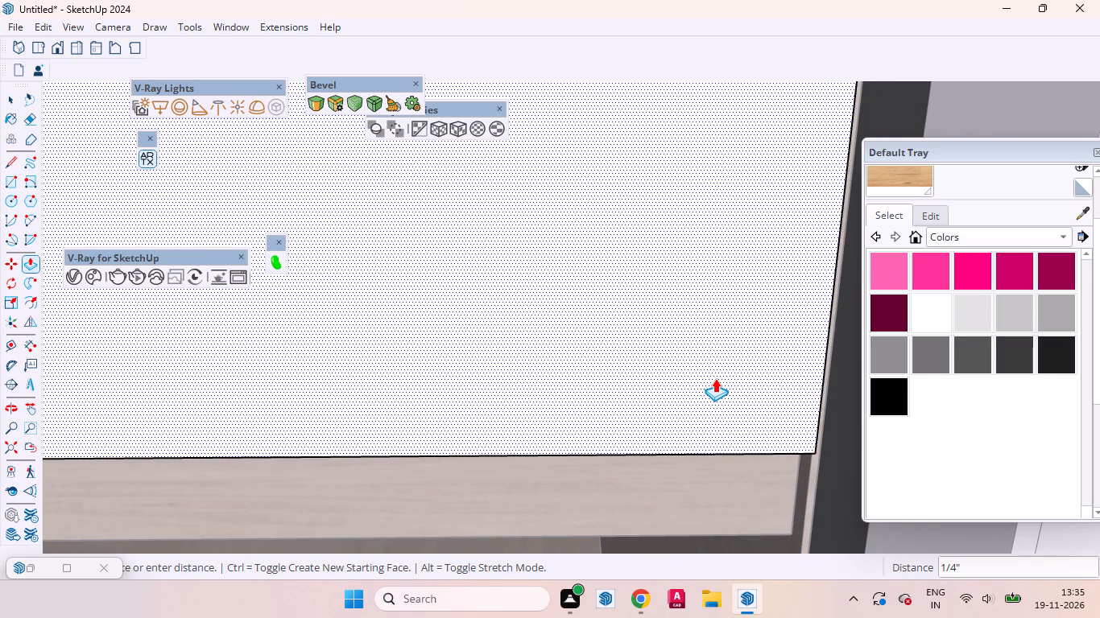
type("18")
type("mm")
key("Return")
key("space")
scroll(643, 417, "down", 6)
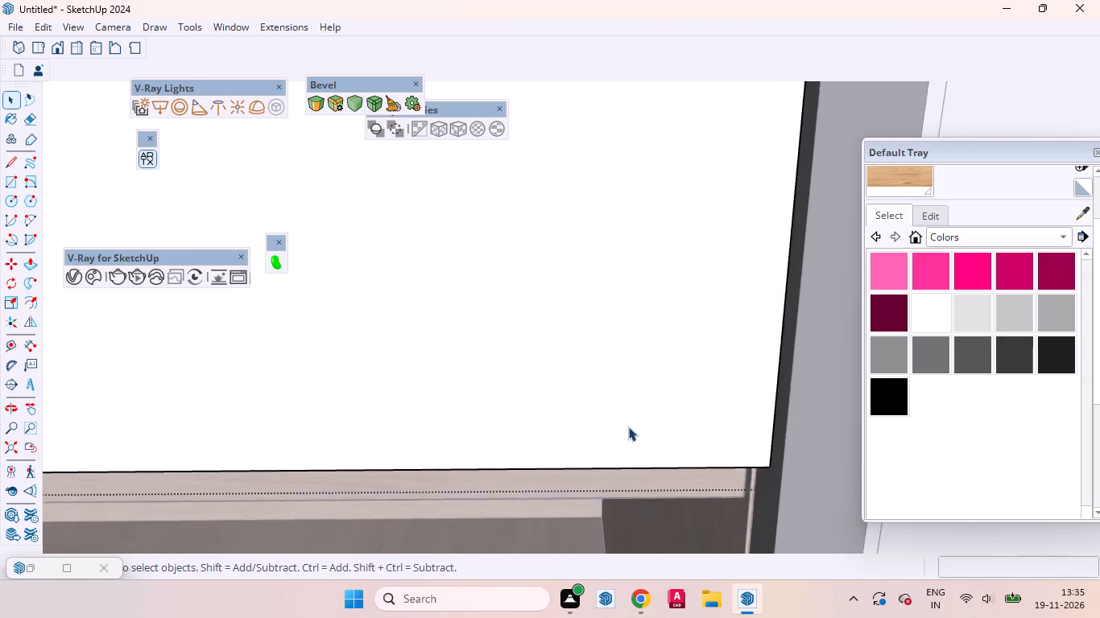
scroll(627, 428, "up", 1)
scroll(628, 426, "down", 1)
scroll(627, 431, "down", 20)
scroll(627, 431, "down", 1)
scroll(627, 474, "up", 1)
scroll(624, 476, "down", 14)
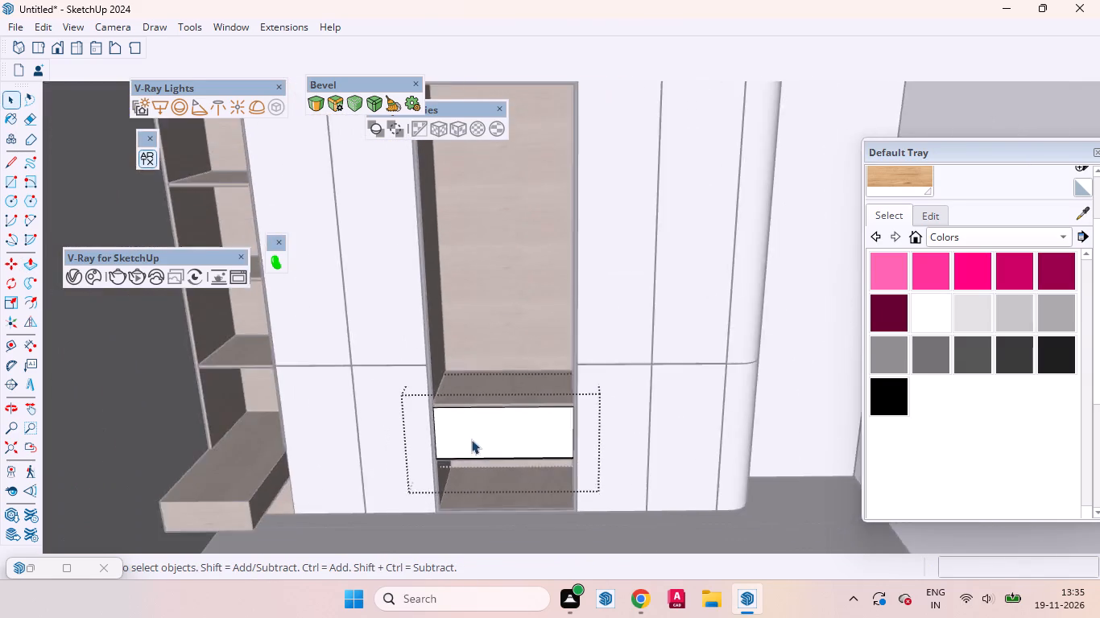
scroll(471, 439, "down", 9)
middle_click_drag(697, 495, 587, 535)
left_click(722, 445)
Move the white front panel back about 11/16" so its front face sits flush with the niche shelves' front edges.
scroll(496, 398, "up", 3)
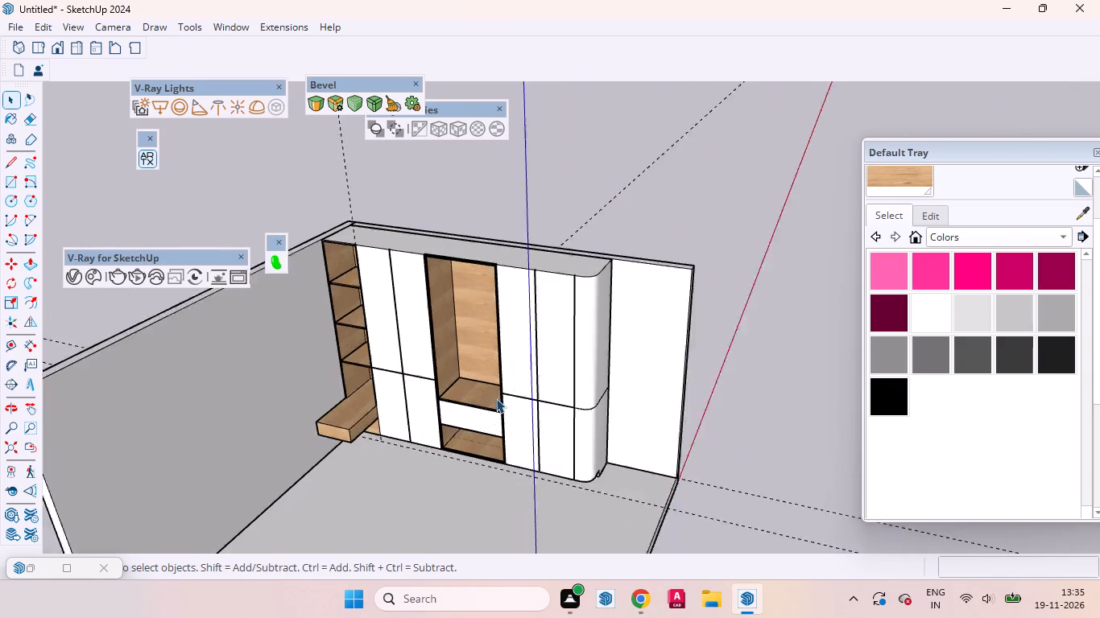
scroll(496, 398, "up", 15)
scroll(449, 424, "down", 3)
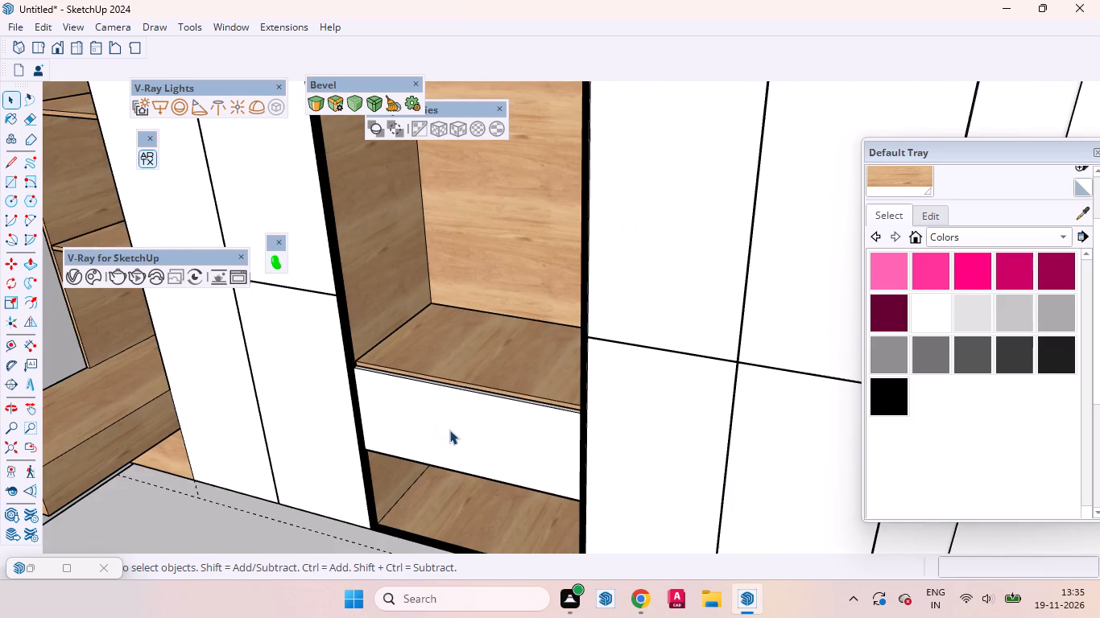
middle_click_drag(432, 433, 378, 443)
scroll(343, 359, "up", 7)
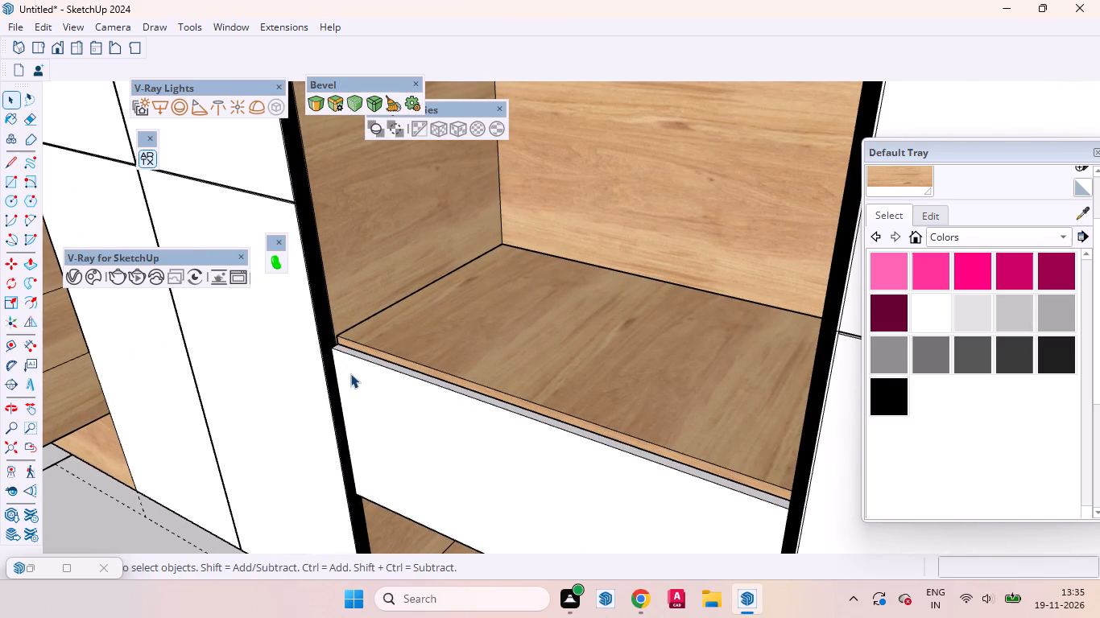
left_click(350, 373)
scroll(345, 363, "up", 9)
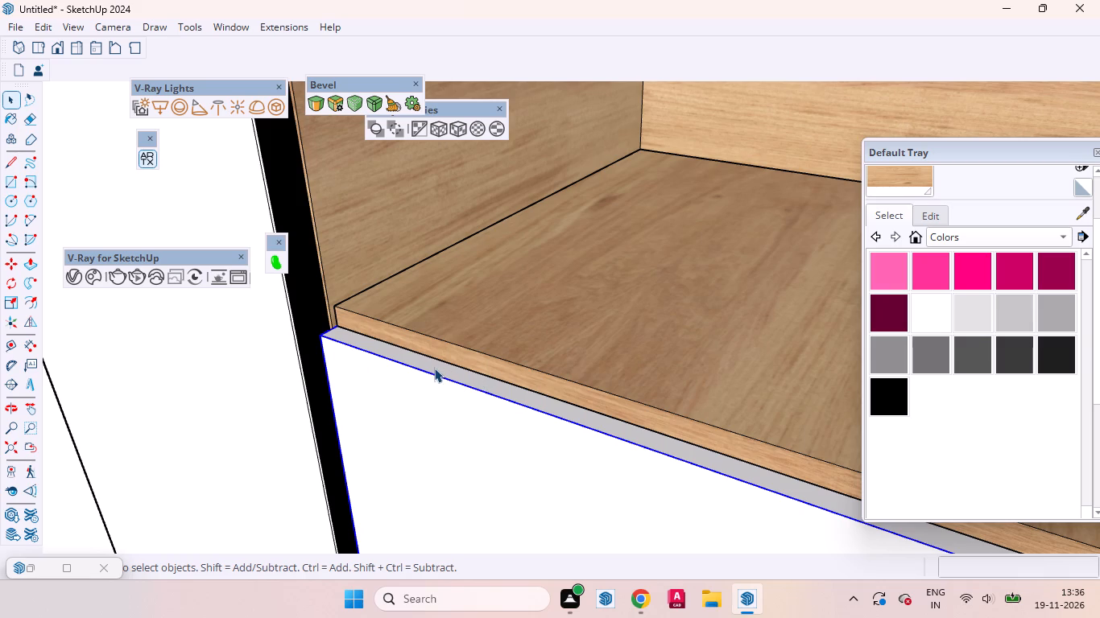
key("m")
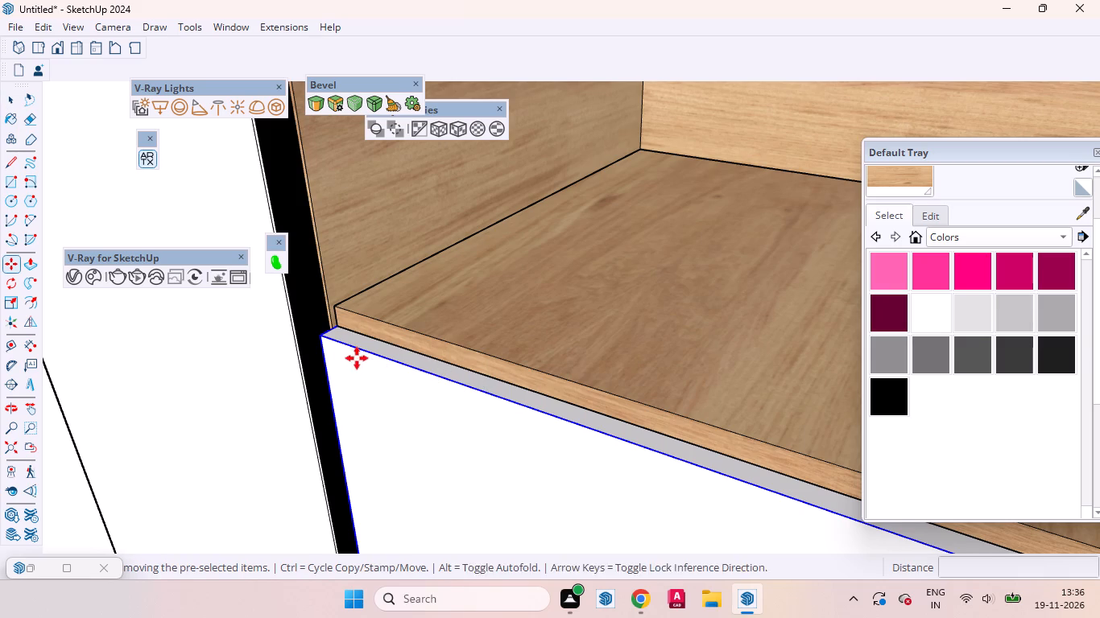
scroll(321, 347, "up", 7)
left_click(320, 327)
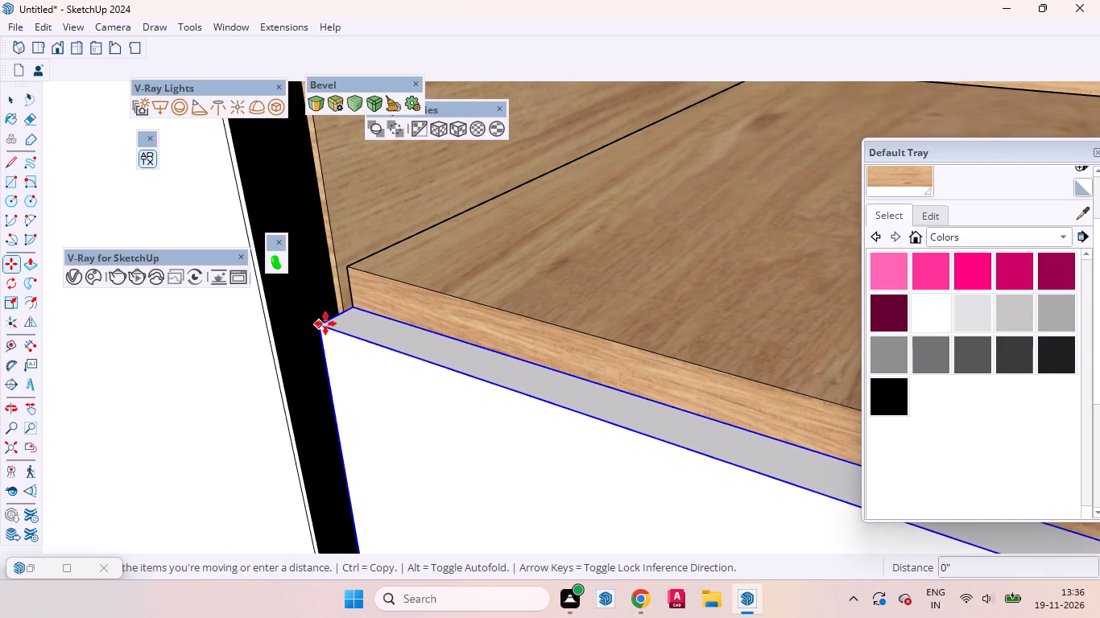
left_click(353, 309)
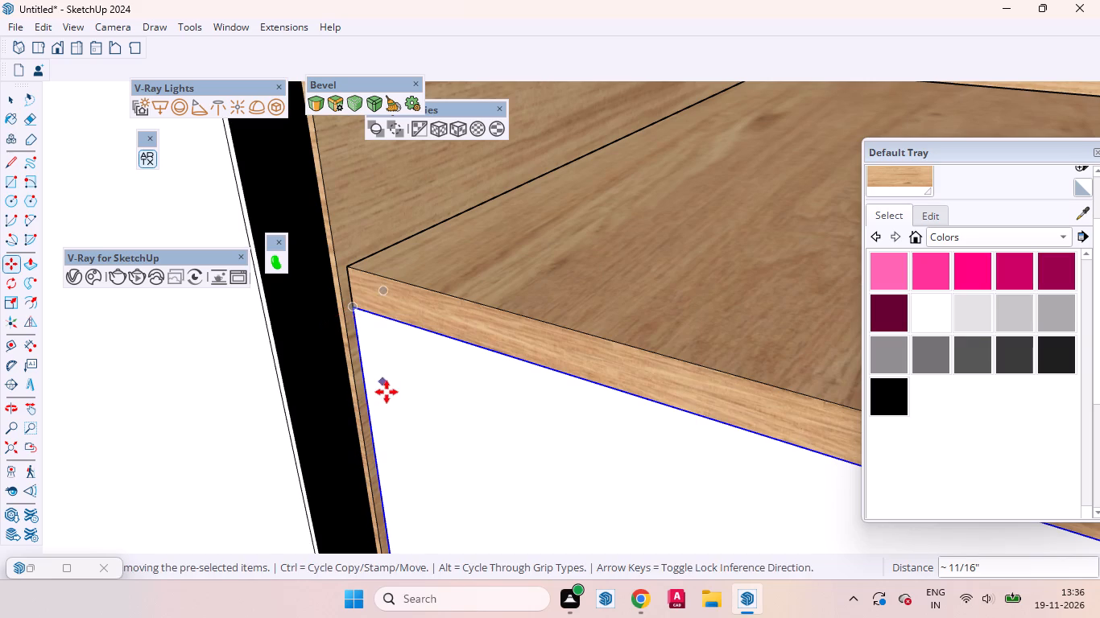
key("space")
Copy the white front panel about 1' 3" straight down into the opening below the lower niche shelf.
scroll(399, 322, "down", 16)
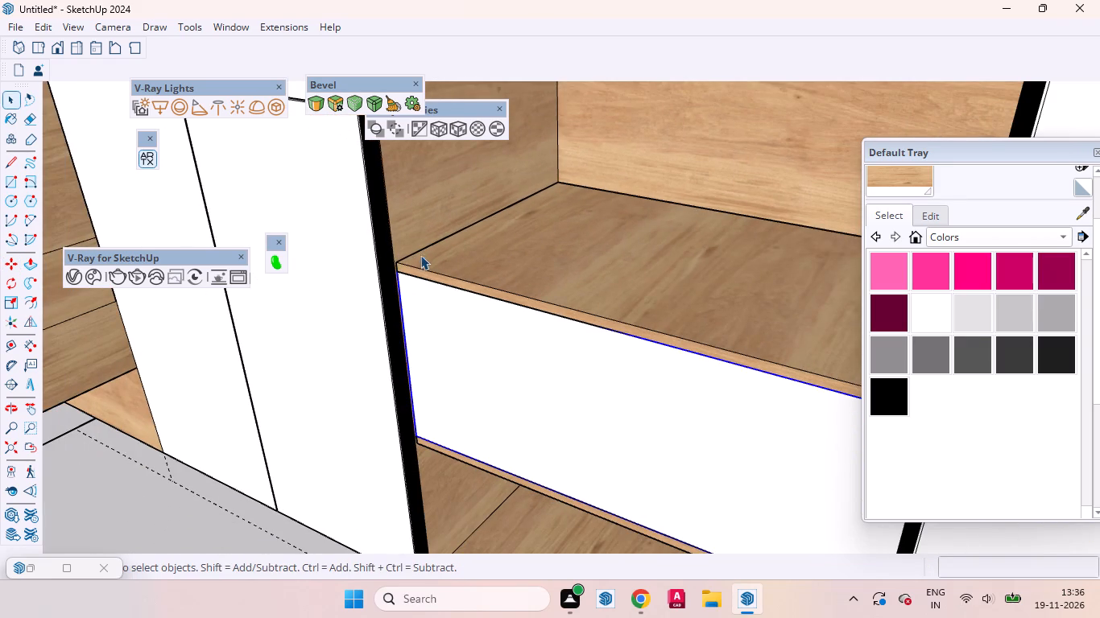
key("m")
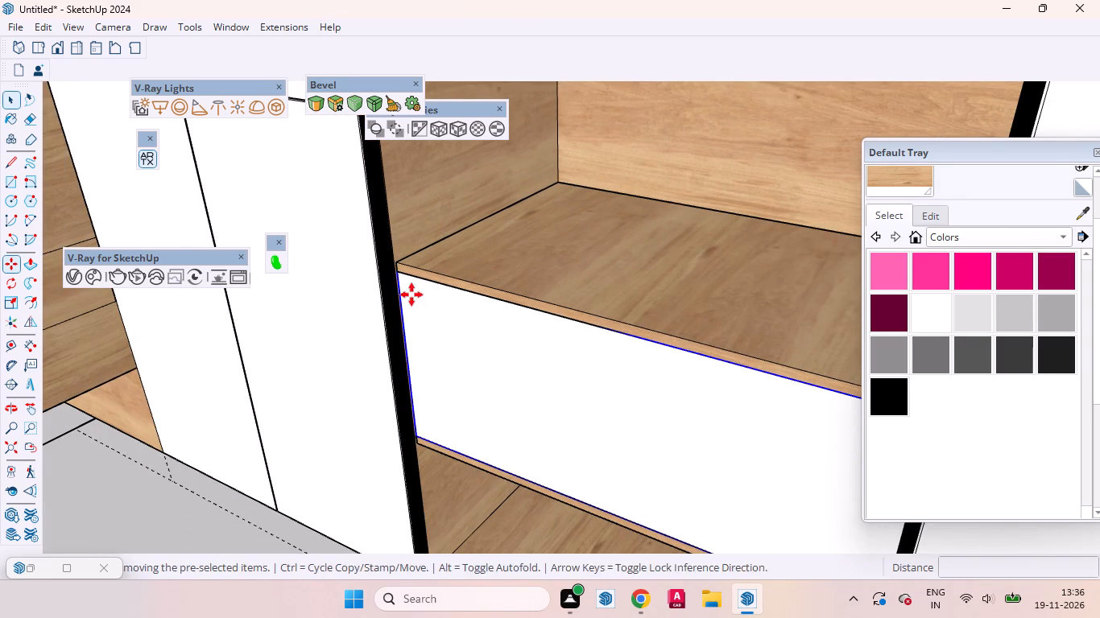
scroll(407, 287, "up", 12)
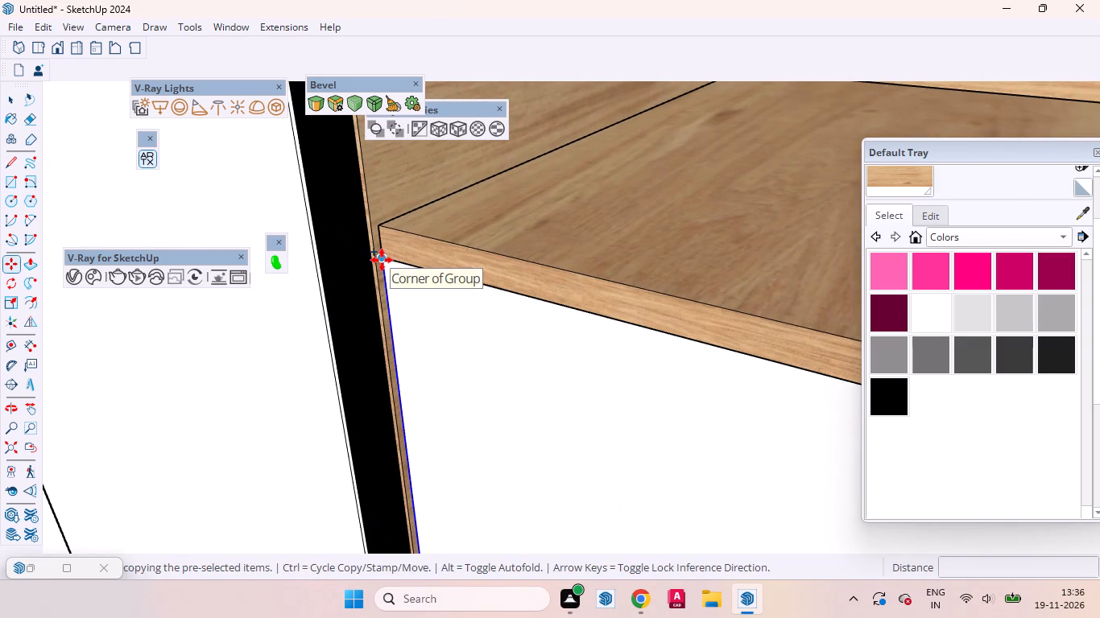
left_click(384, 257)
scroll(409, 274, "down", 8)
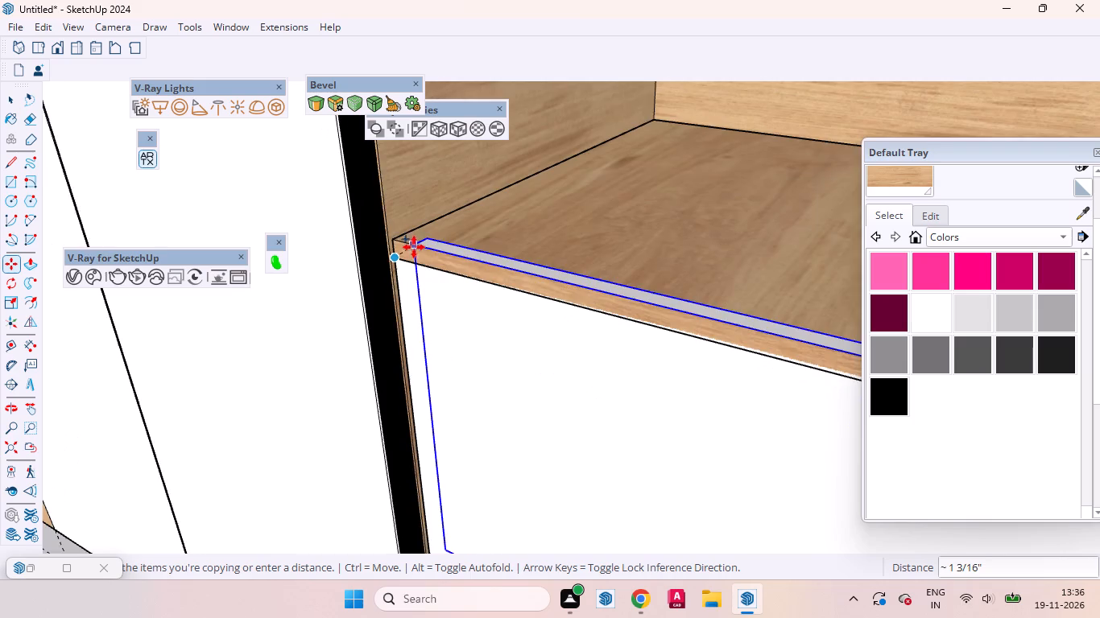
scroll(414, 247, "down", 3)
scroll(452, 307, "down", 9)
scroll(456, 389, "up", 9)
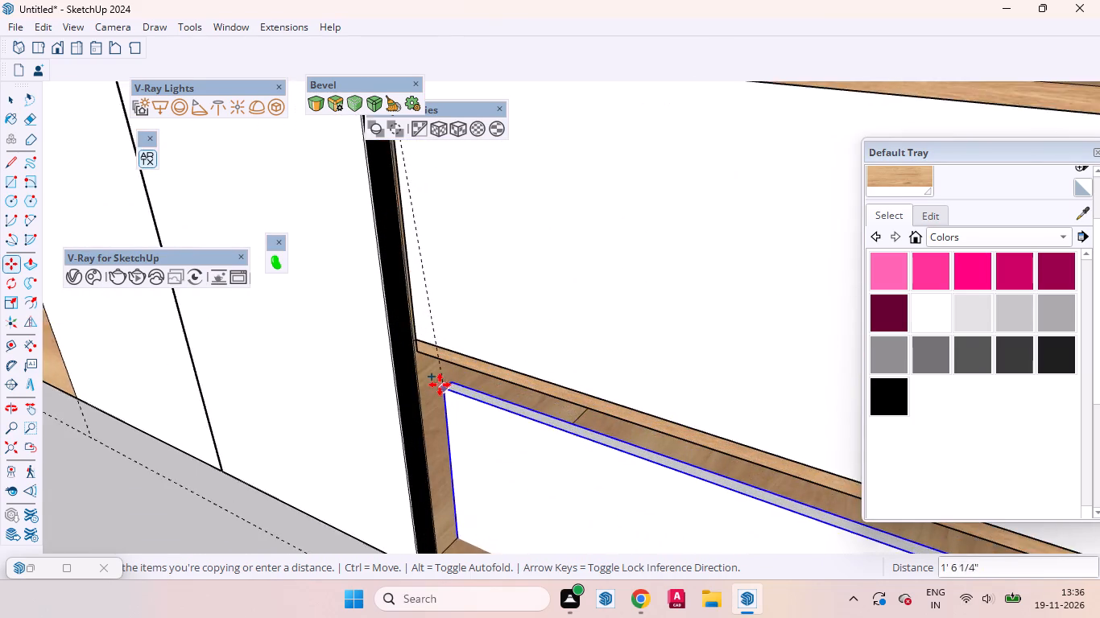
scroll(440, 385, "up", 13)
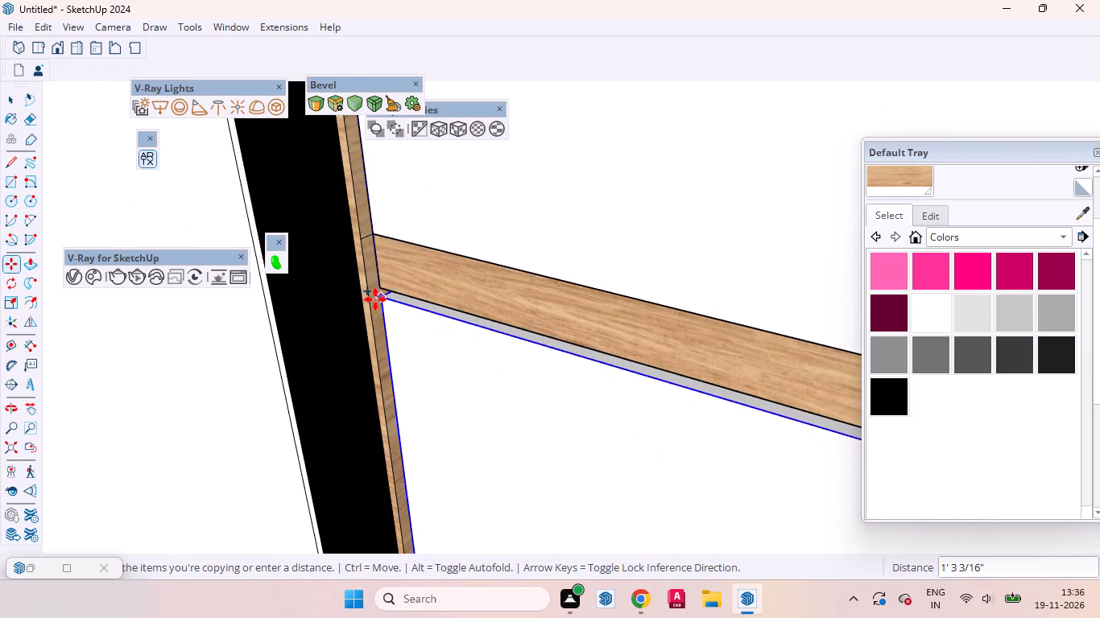
left_click(378, 290)
key("space")
Examine how the two white front panels sit within the black frame and between the oak shelves.
scroll(419, 310, "down", 20)
scroll(419, 310, "down", 3)
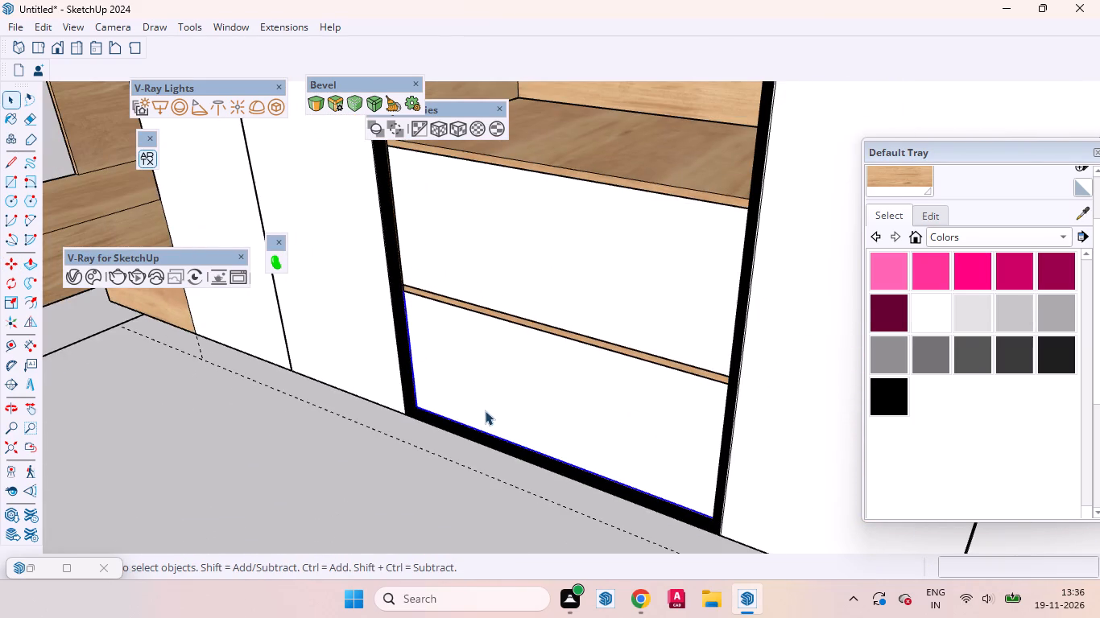
middle_click_drag(492, 410, 502, 374)
scroll(477, 386, "up", 4)
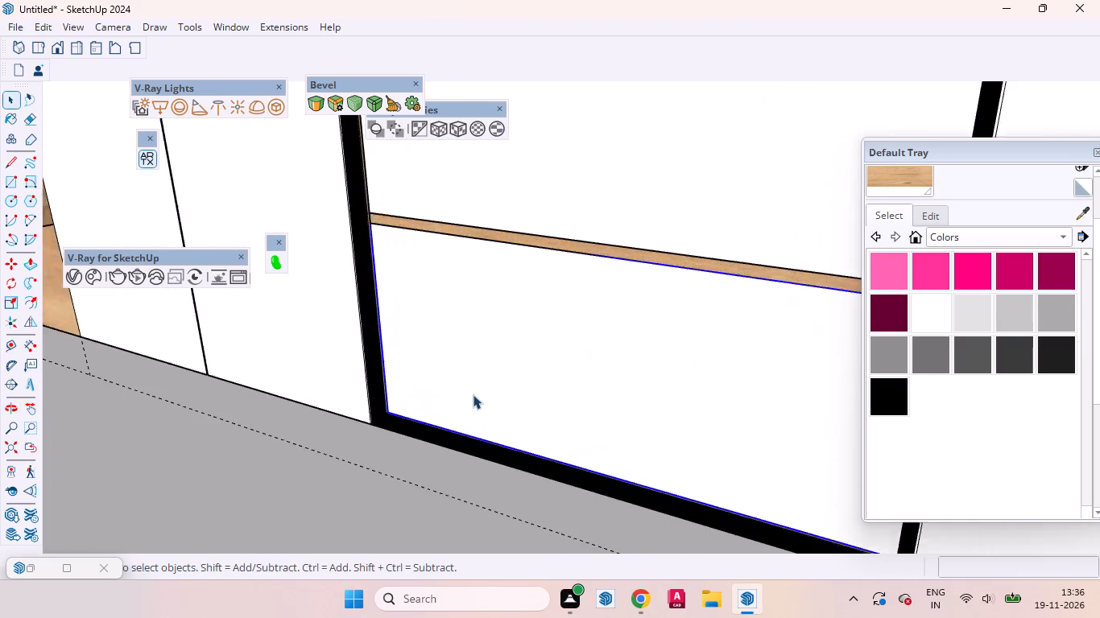
scroll(473, 394, "up", 2)
scroll(438, 402, "down", 8)
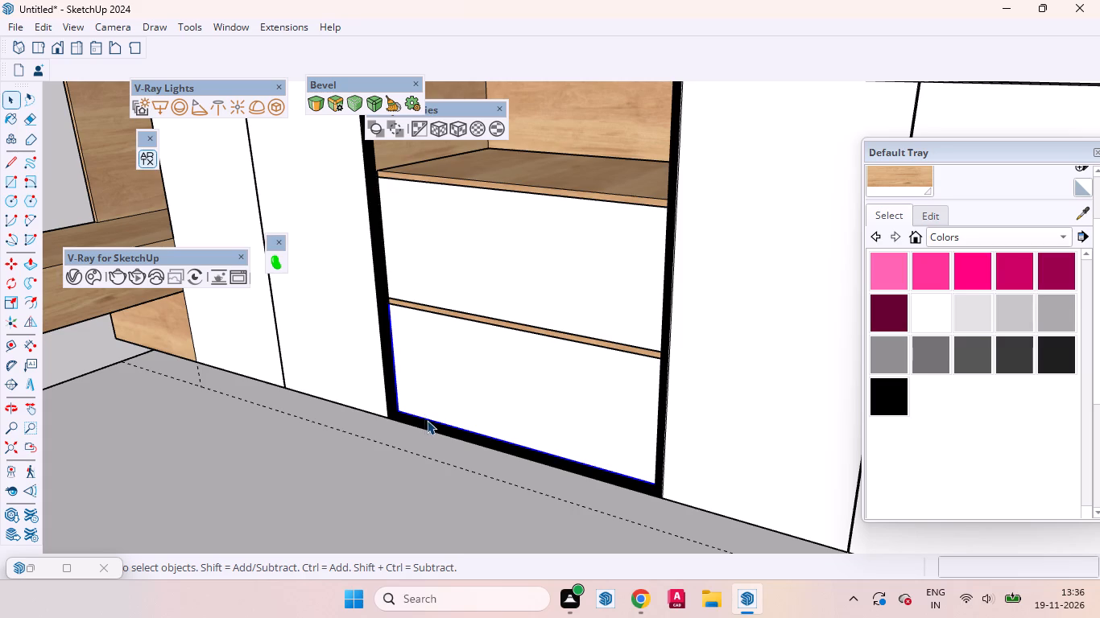
scroll(502, 402, "down", 3)
middle_click_drag(499, 401, 609, 401)
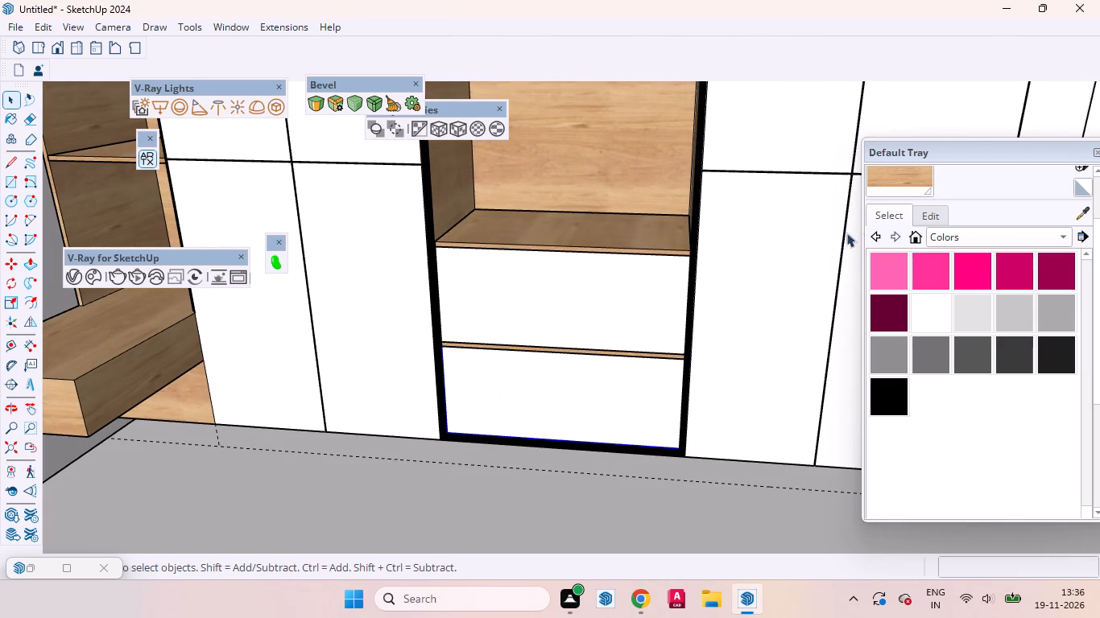
left_click(574, 401)
left_click(588, 311)
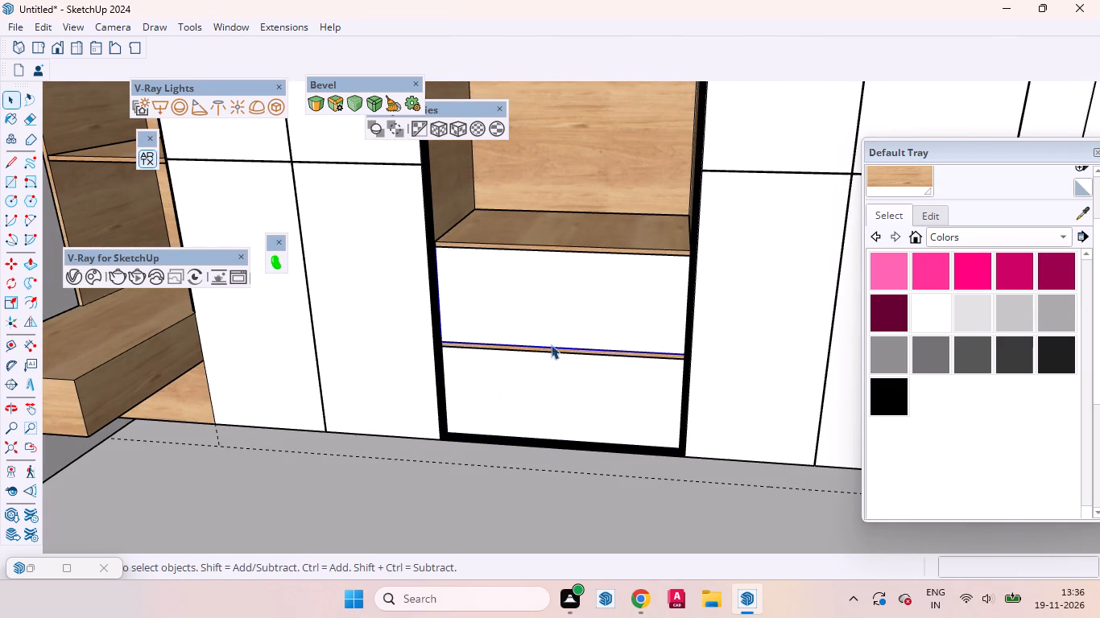
scroll(518, 405, "down", 3)
middle_click_drag(531, 348, 555, 293)
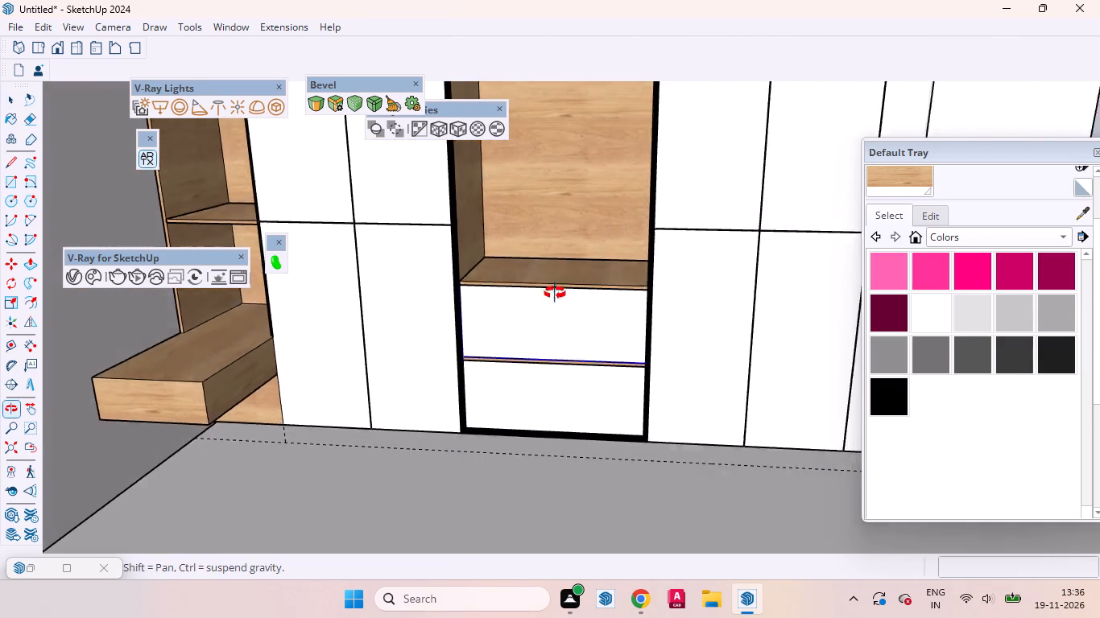
middle_click_drag(555, 293, 494, 324)
Place a vertical guide at the middle of the upper front panel's width, offset from its side edge.
scroll(467, 270, "up", 12)
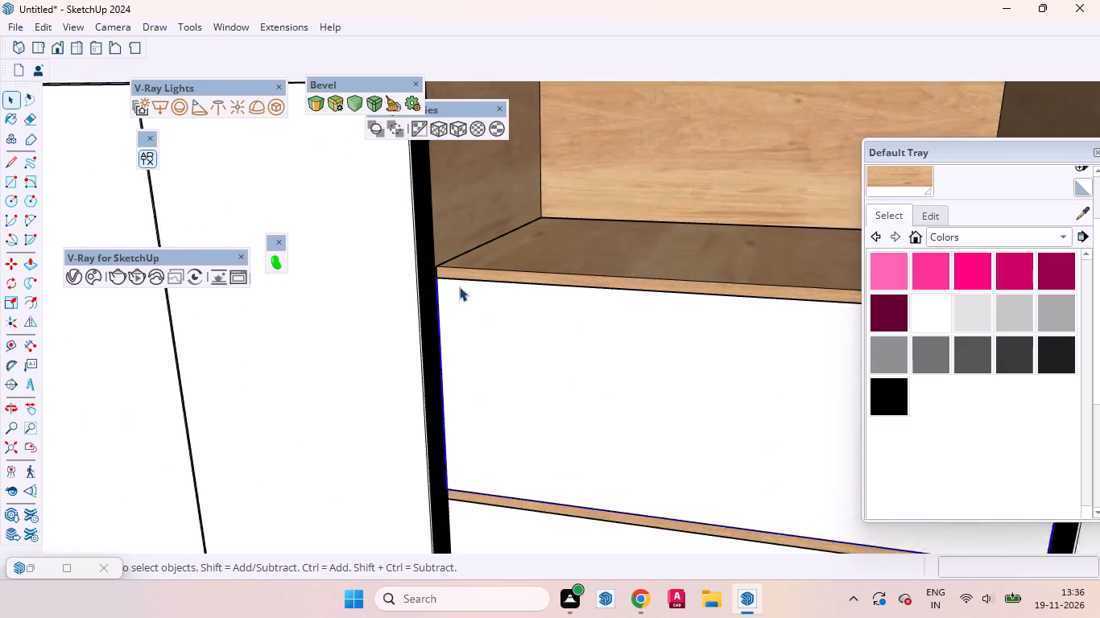
scroll(459, 286, "up", 3)
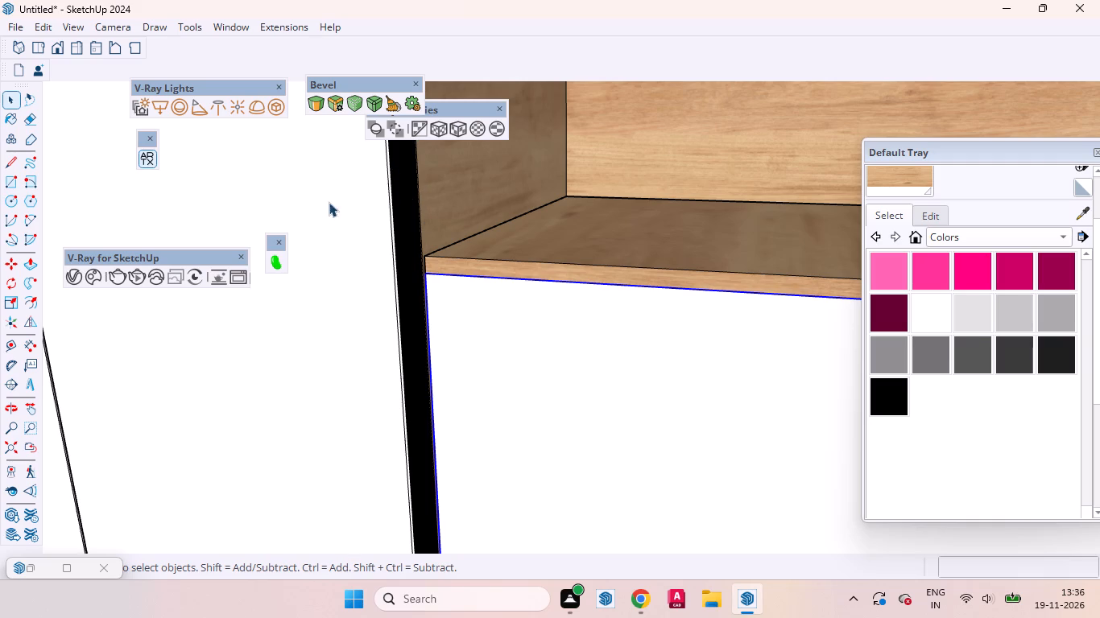
key("t")
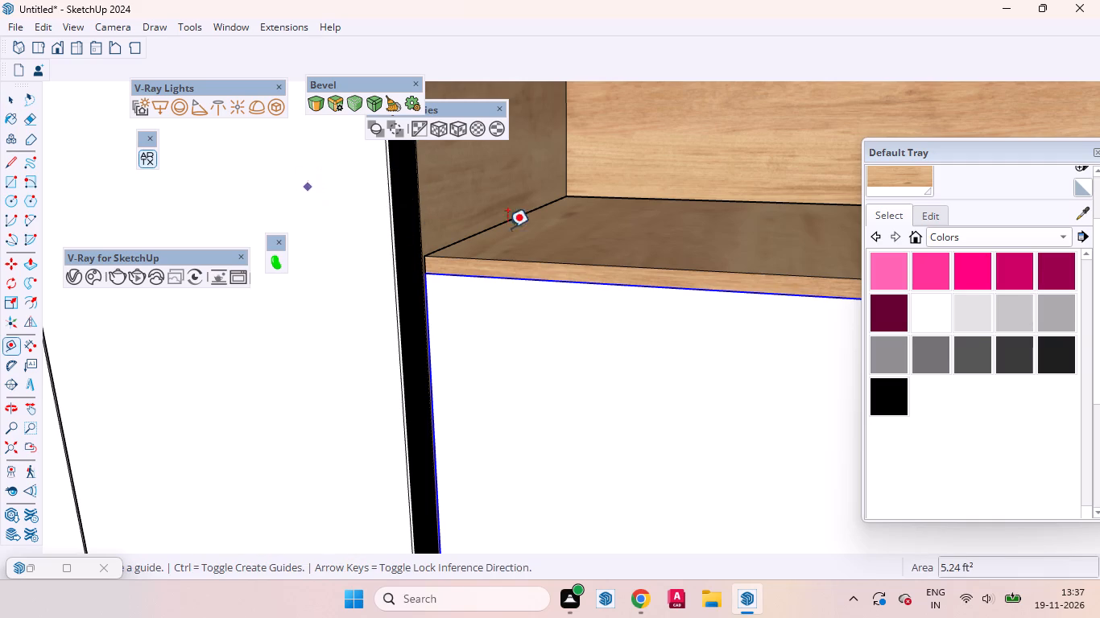
scroll(544, 350, "up", 7)
scroll(420, 284, "up", 2)
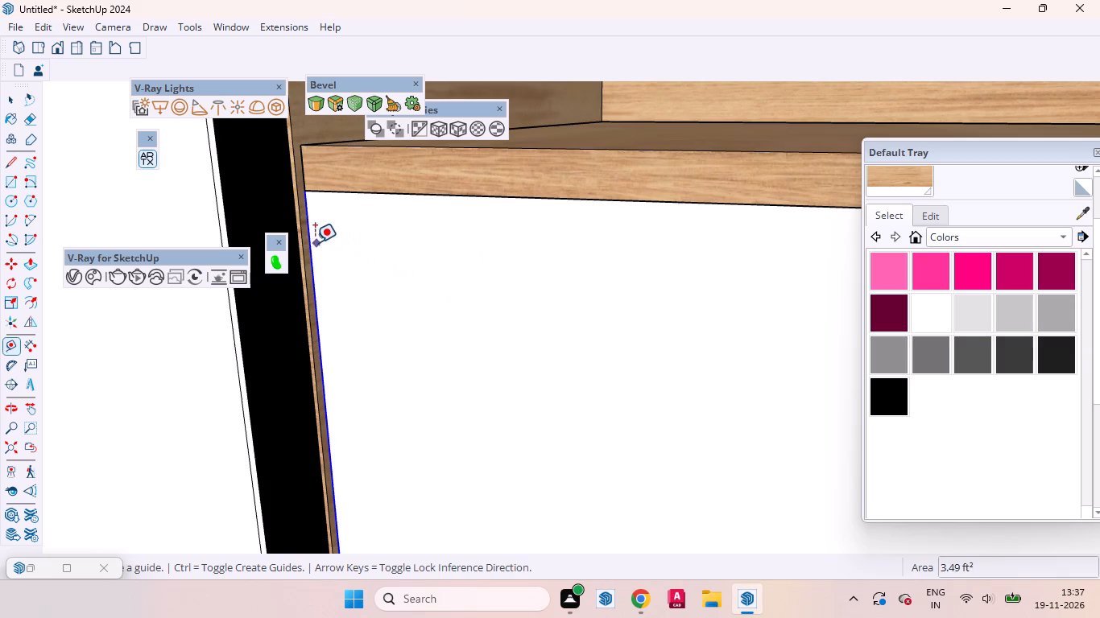
left_click(313, 241)
scroll(360, 251, "down", 5)
scroll(358, 252, "up", 1)
scroll(358, 252, "down", 3)
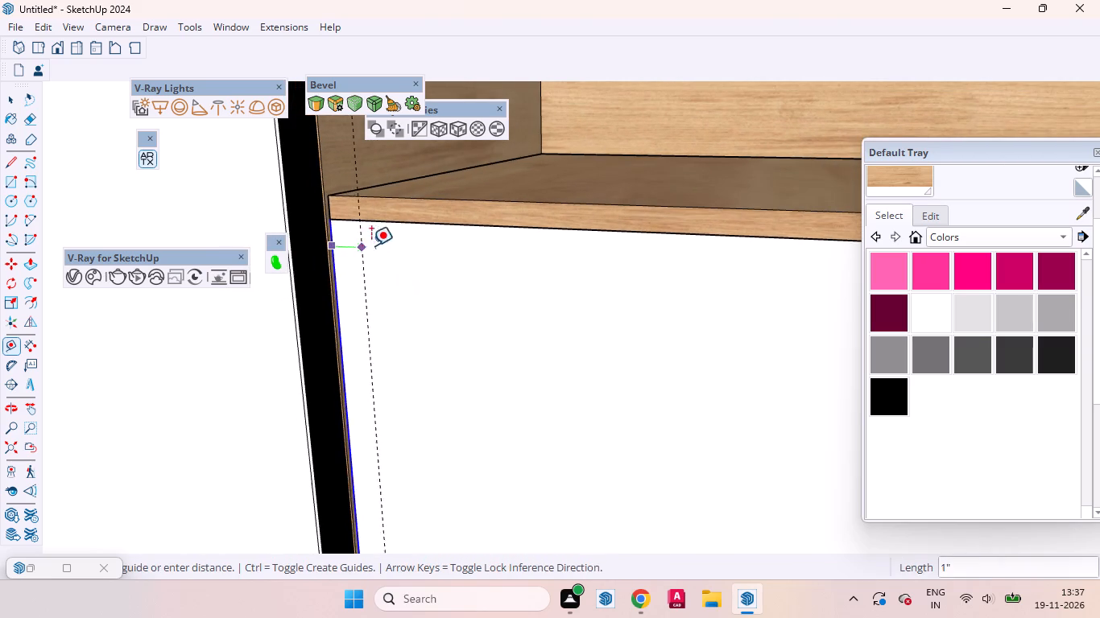
scroll(443, 246, "down", 9)
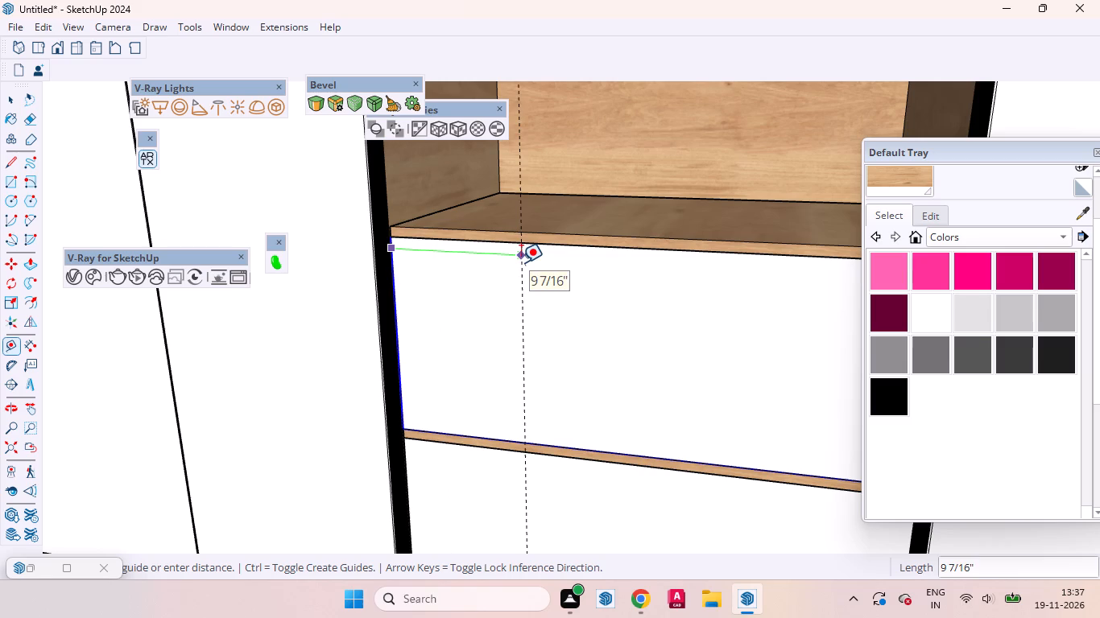
left_click(639, 247)
Add two vertical guides on the upper front panel, one 2" to each side of the centre guide.
middle_click_drag(671, 290, 697, 279)
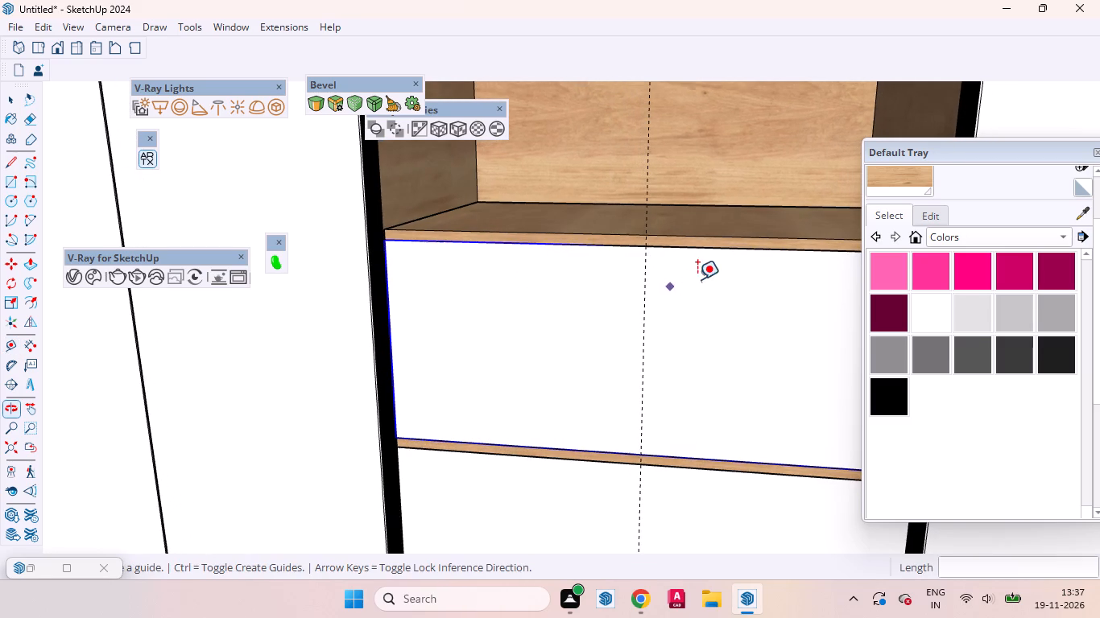
left_click(647, 299)
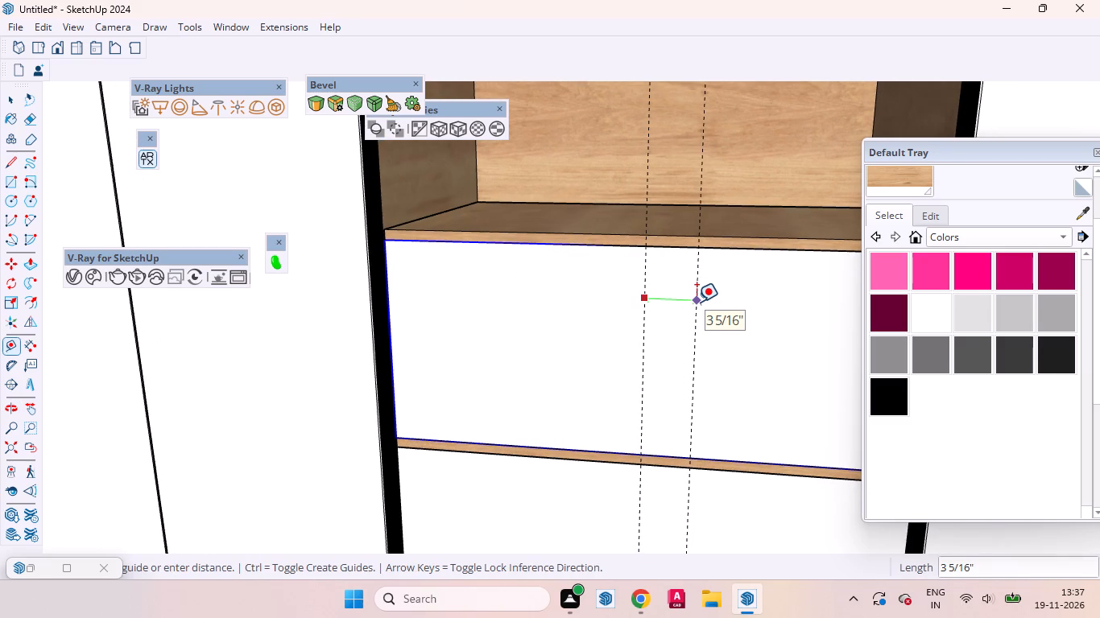
key("2")
key("Return")
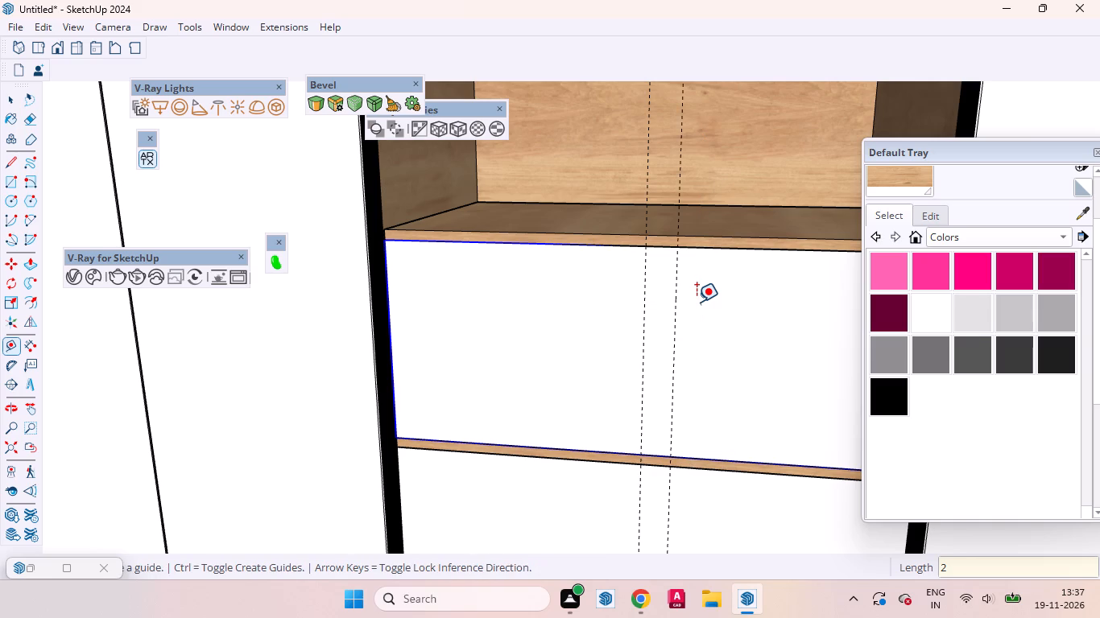
left_click(642, 305)
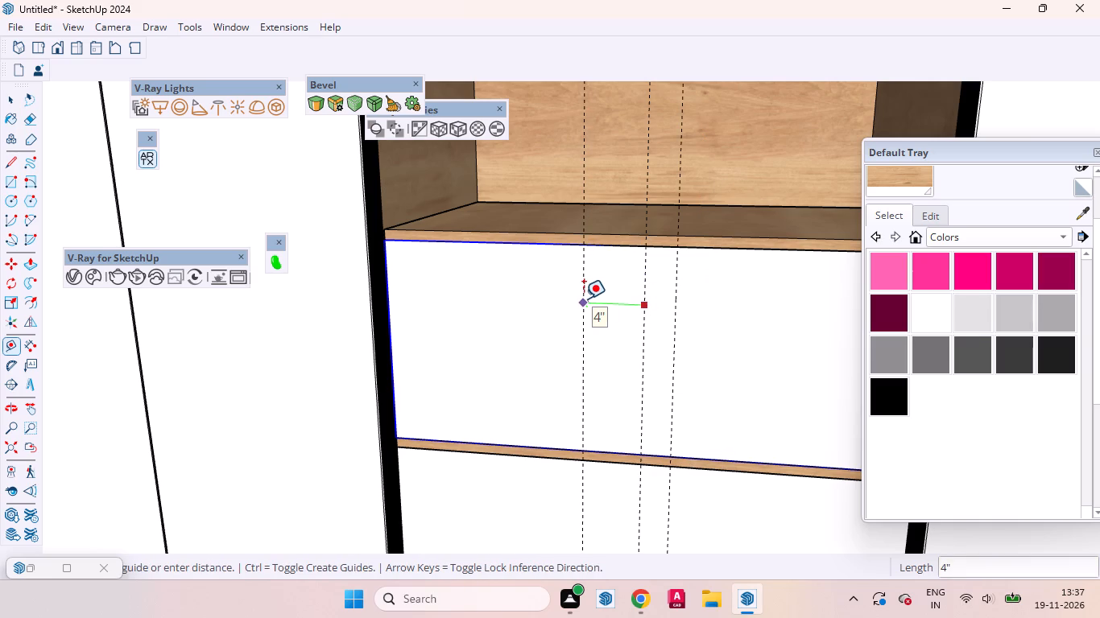
key("2")
key("Return")
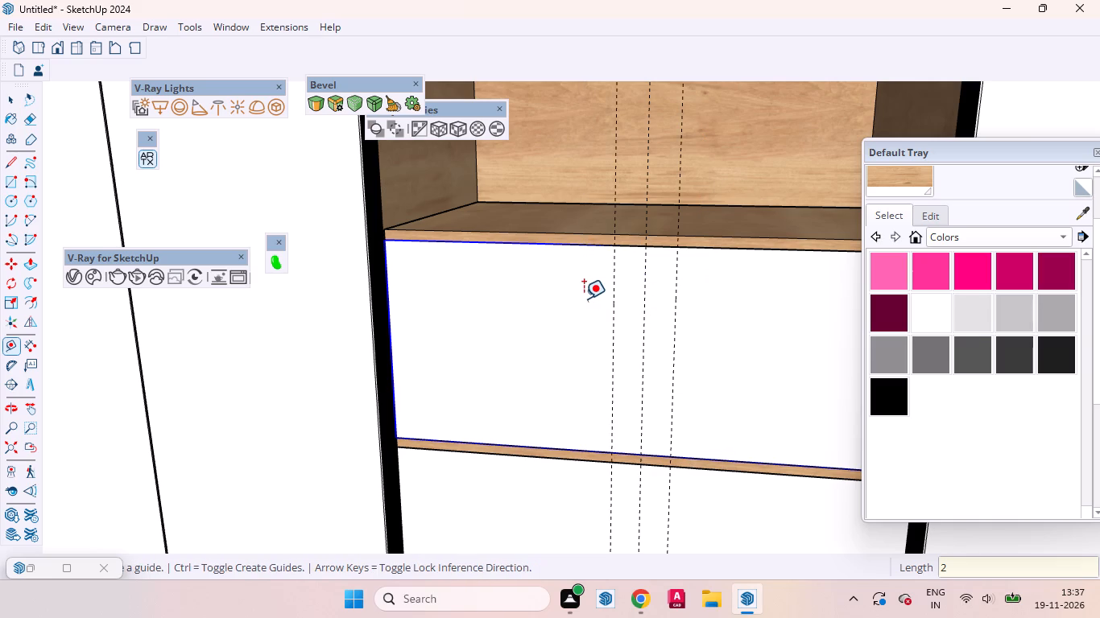
Add a vertical guide 1" outward from each of the two outer guides on the upper front panel.
left_click(675, 280)
key("1")
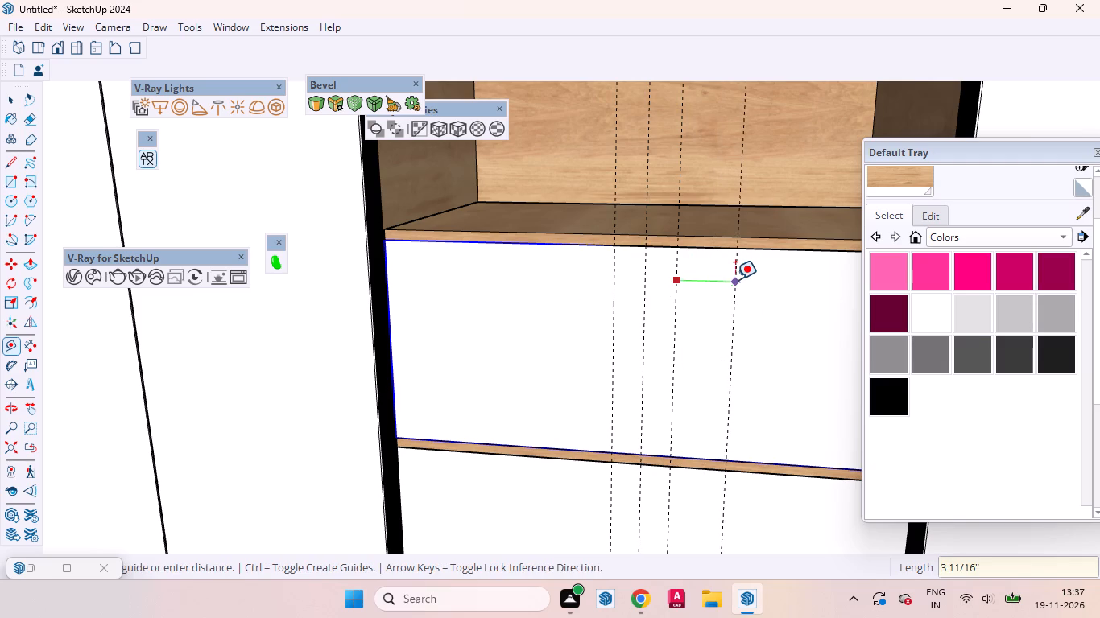
key("1")
key("Return")
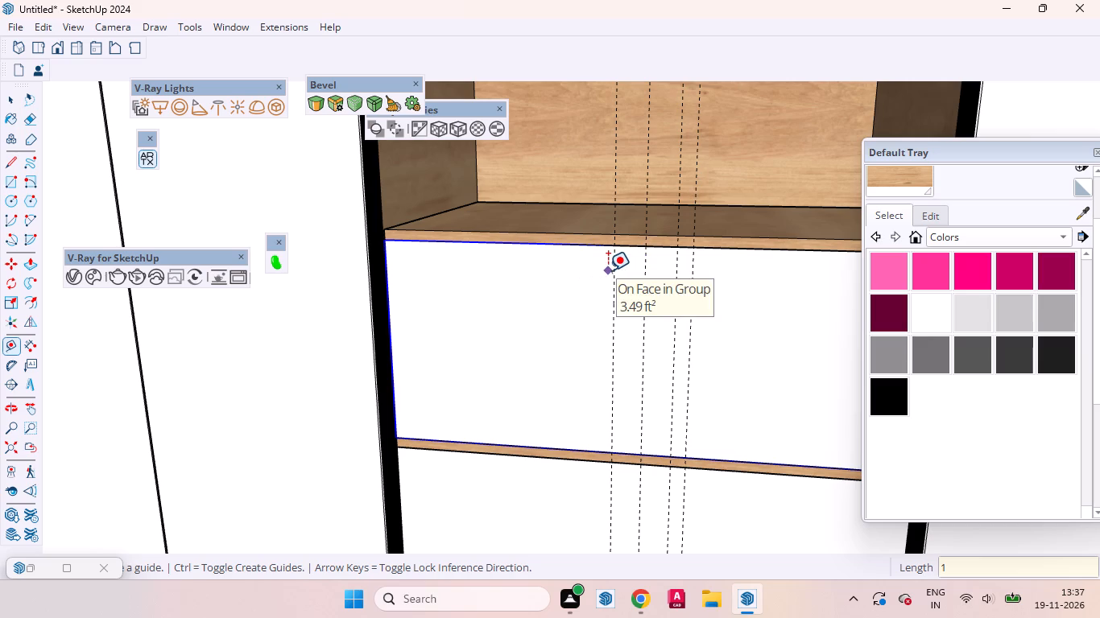
left_click_drag(613, 270, 569, 260)
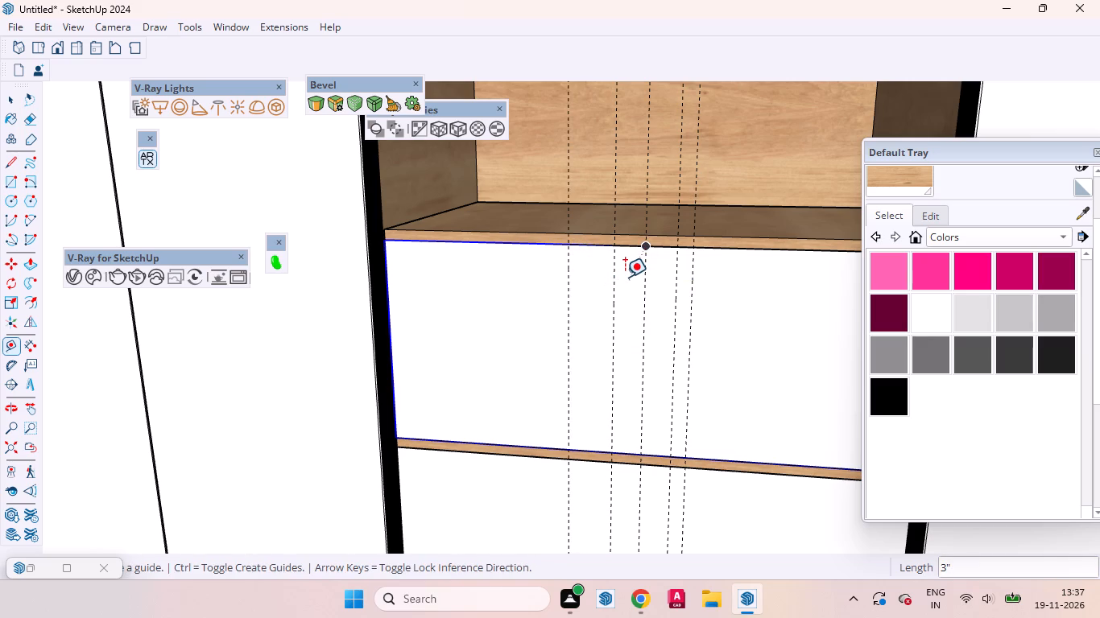
key("ctrl+z")
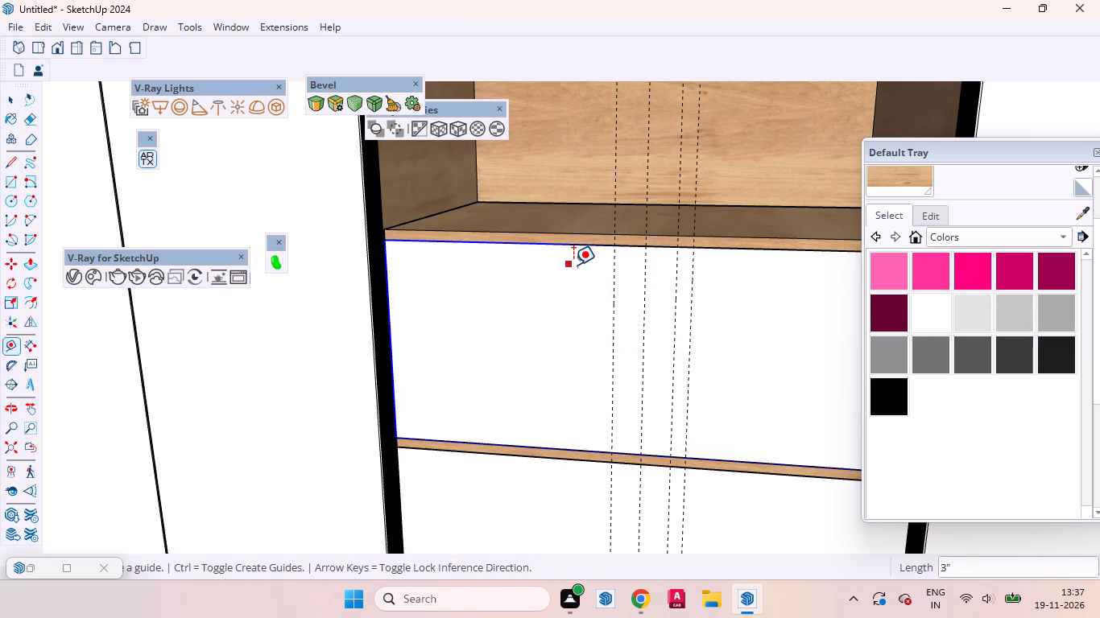
left_click(611, 272)
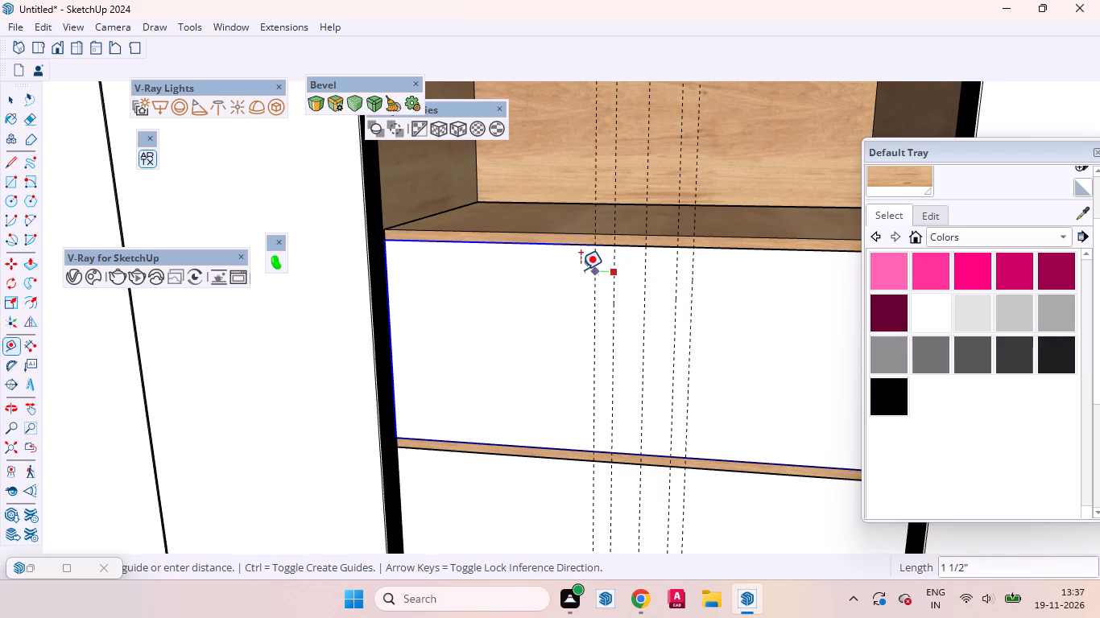
key("1")
key("Return")
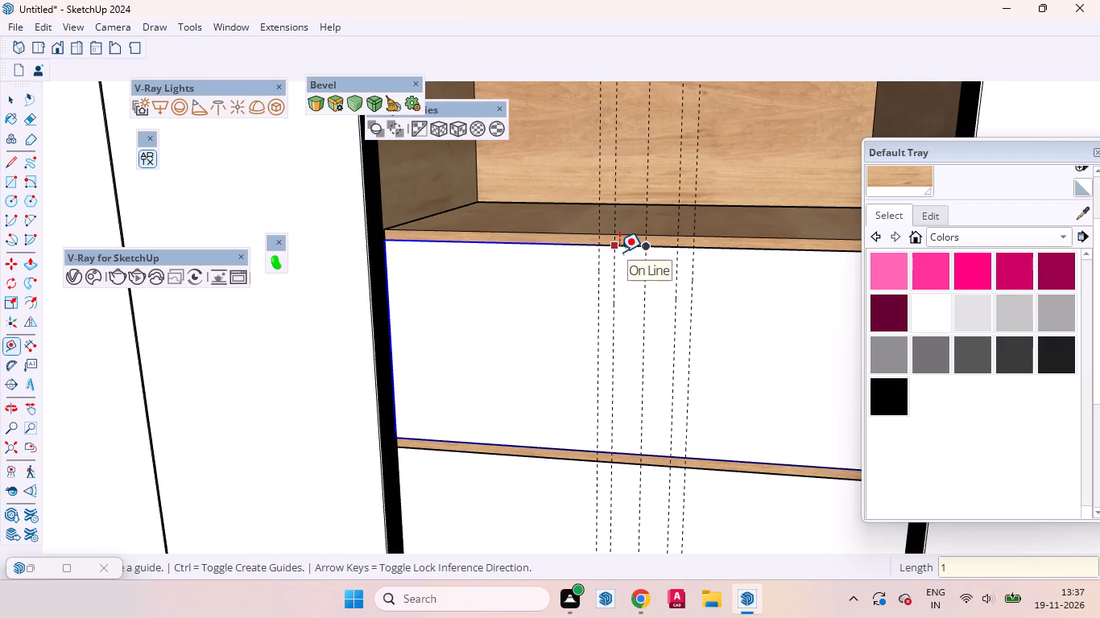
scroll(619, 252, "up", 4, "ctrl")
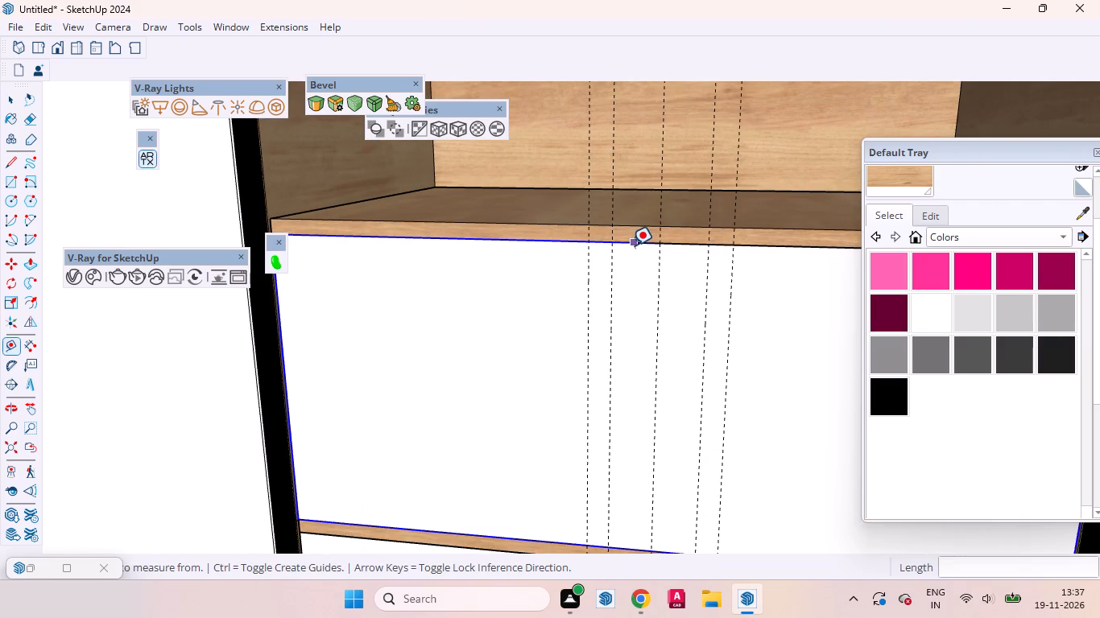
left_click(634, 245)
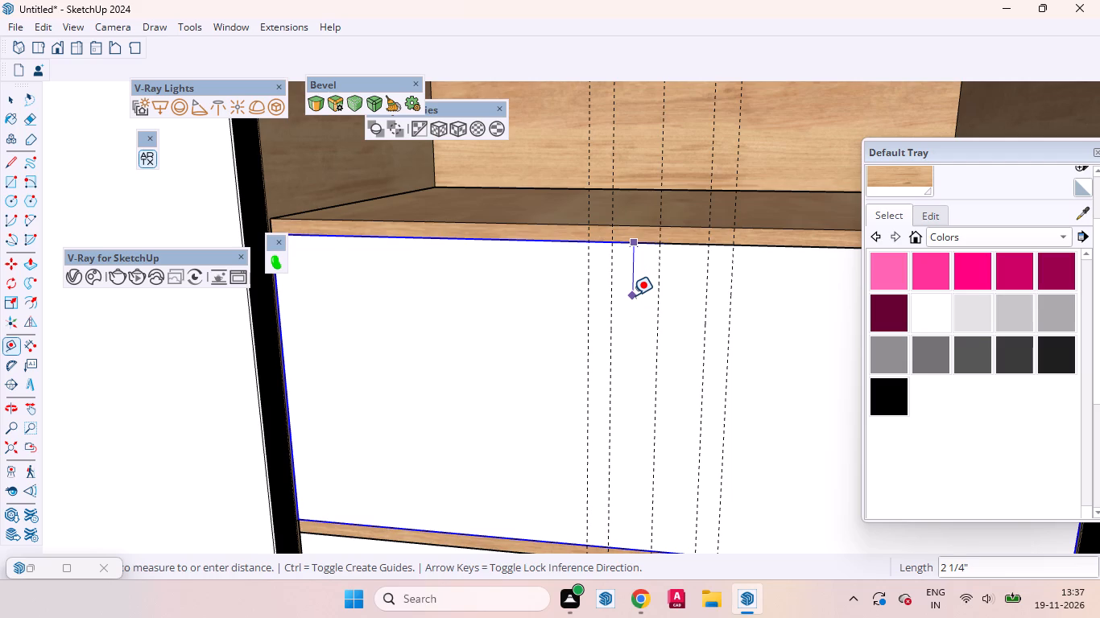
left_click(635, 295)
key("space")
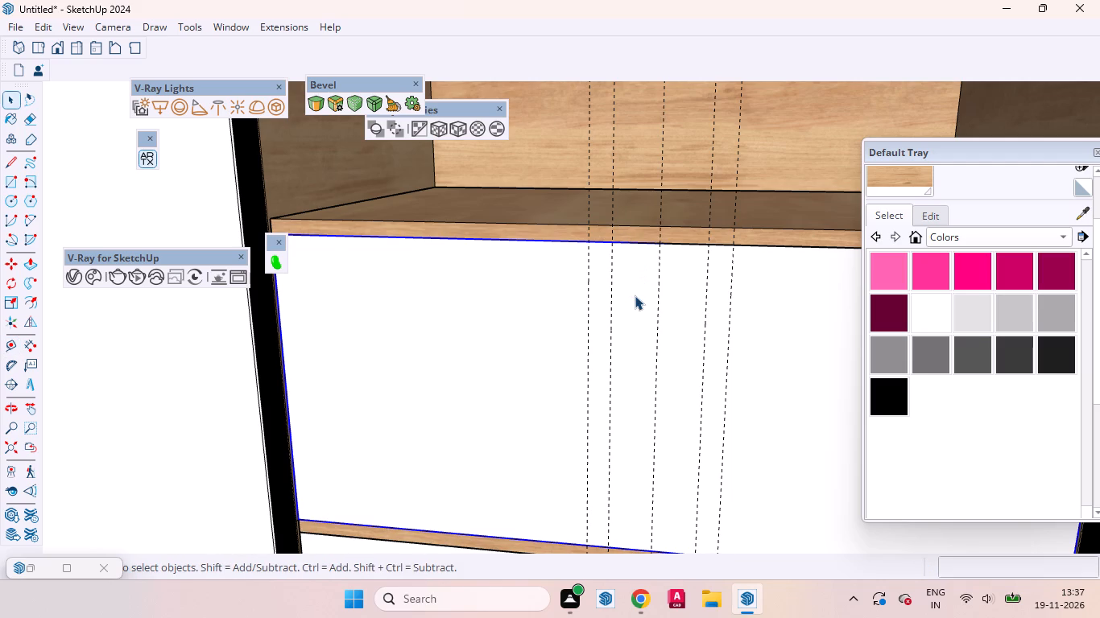
Place a horizontal guide 1" below the top edge of the upper front panel.
key("t")
scroll(680, 197, "up", 7)
left_click(596, 312)
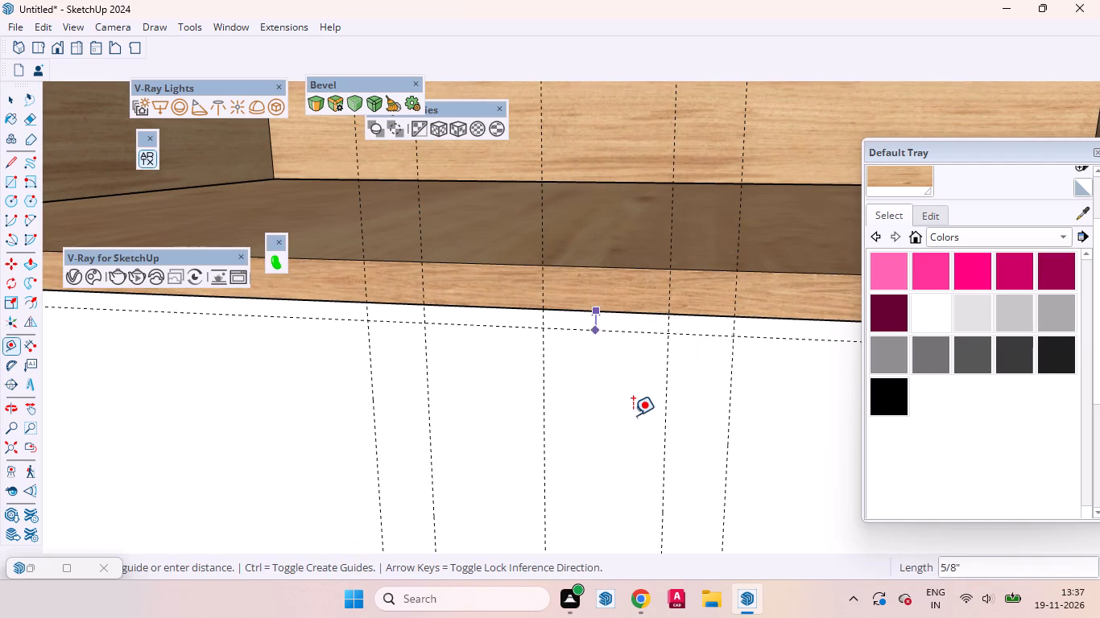
key("1")
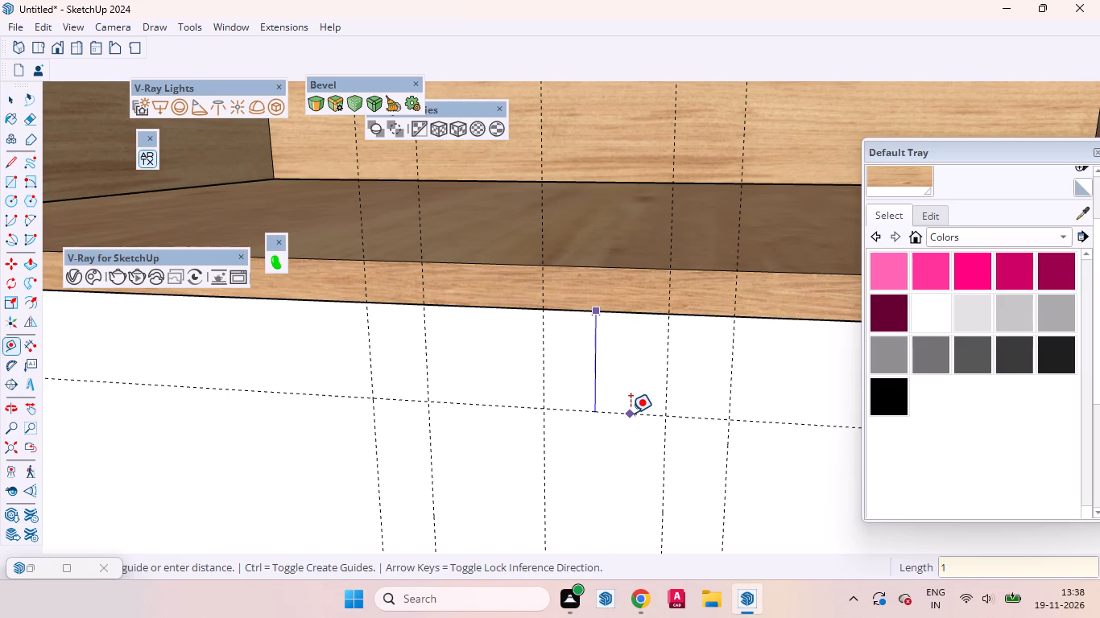
key("Return")
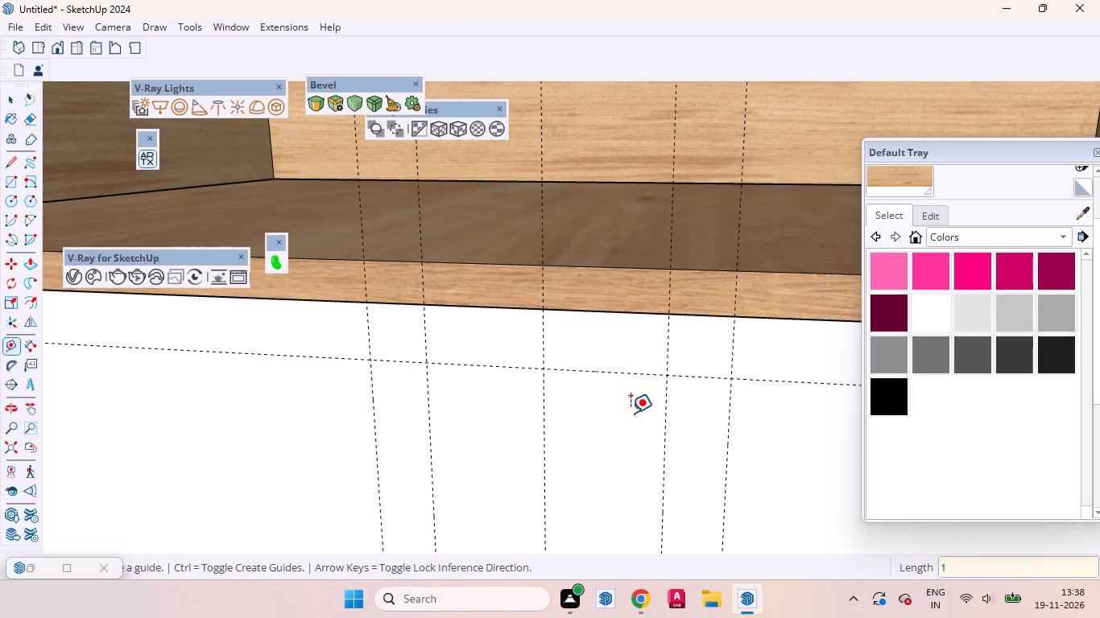
Place a horizontal guide 1" below the top edge of the lower front panel.
scroll(579, 316, "down", 15)
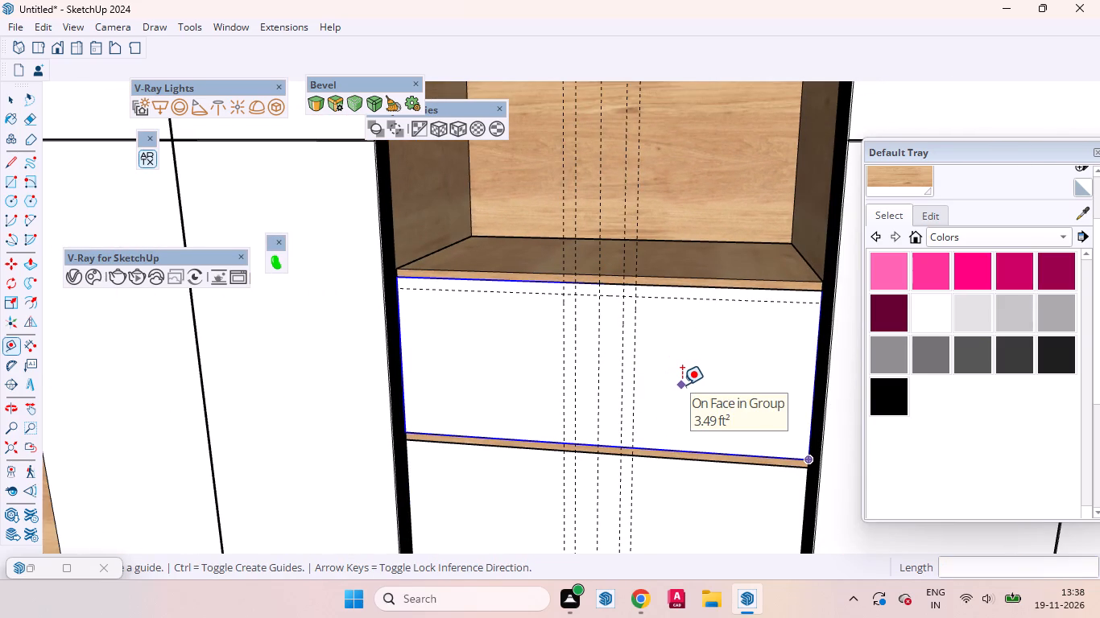
key("space")
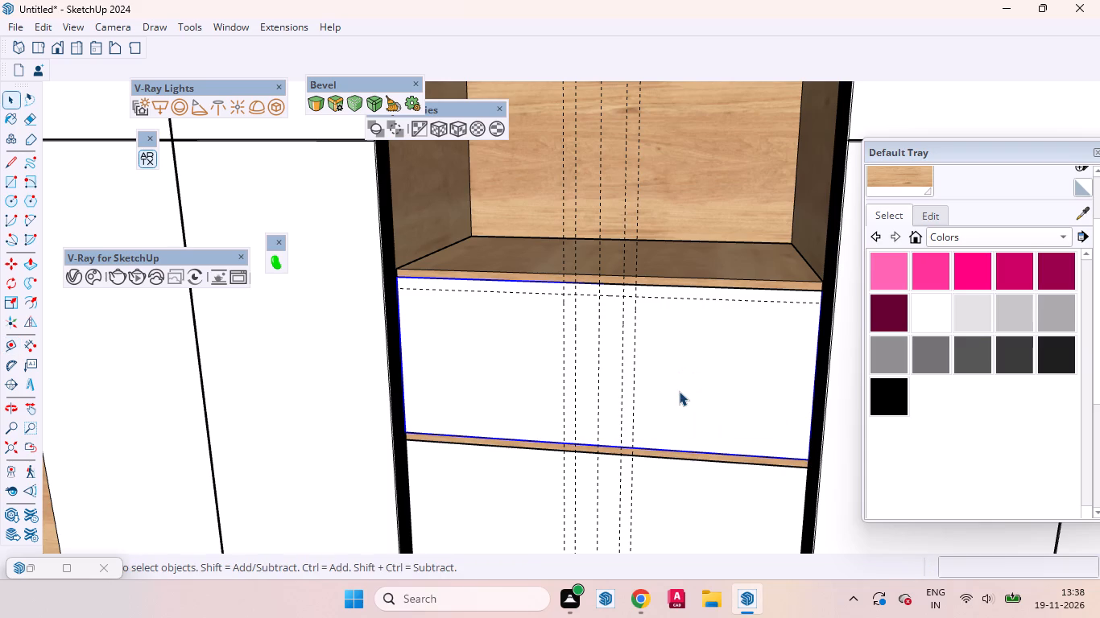
scroll(384, 229, "down", 3)
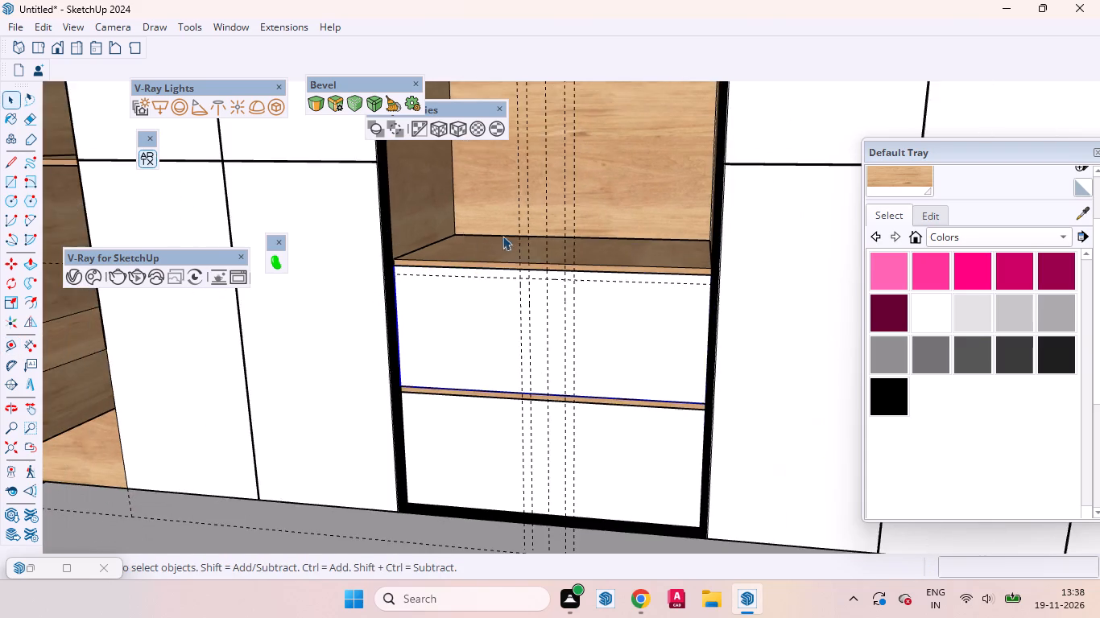
scroll(580, 284, "up", 5)
scroll(593, 236, "down", 3)
scroll(569, 465, "up", 11)
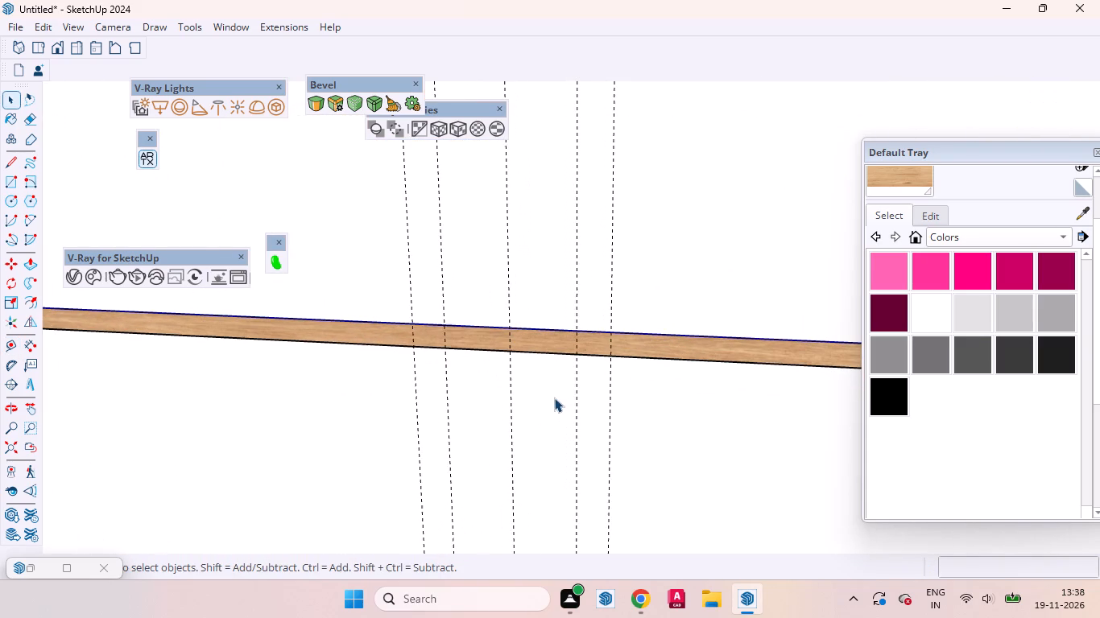
key("t")
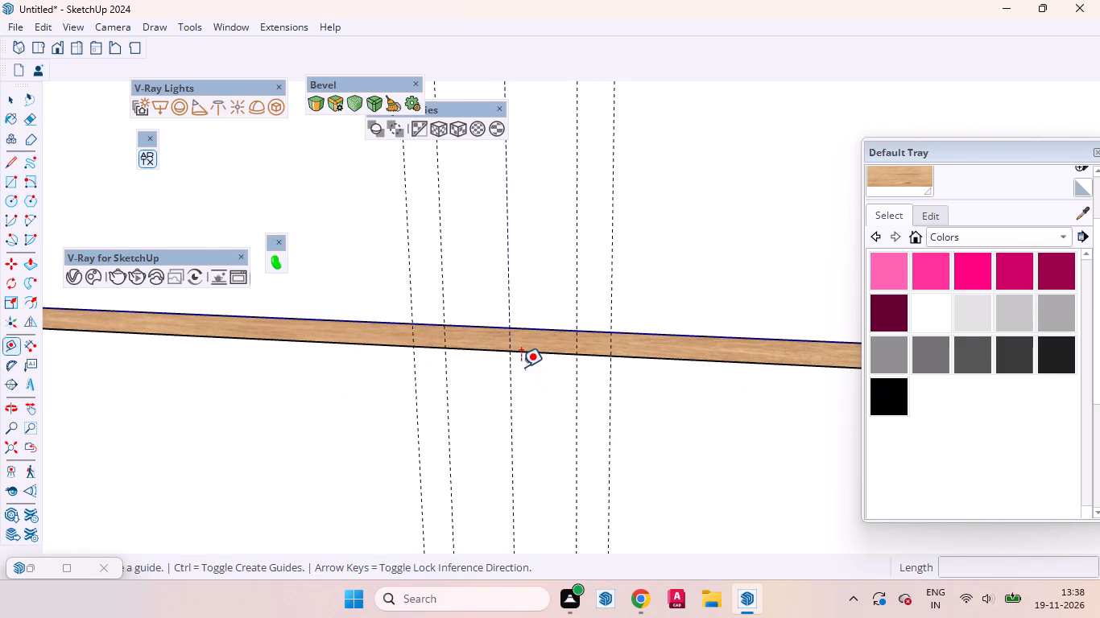
left_click(530, 354)
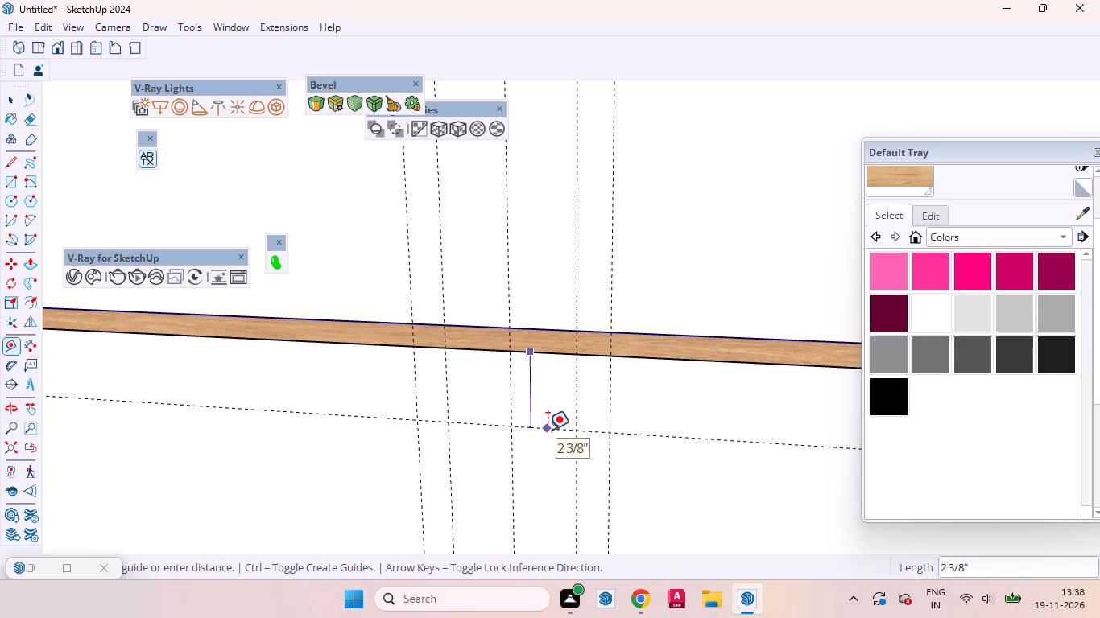
key("1")
key("Return")
key("space")
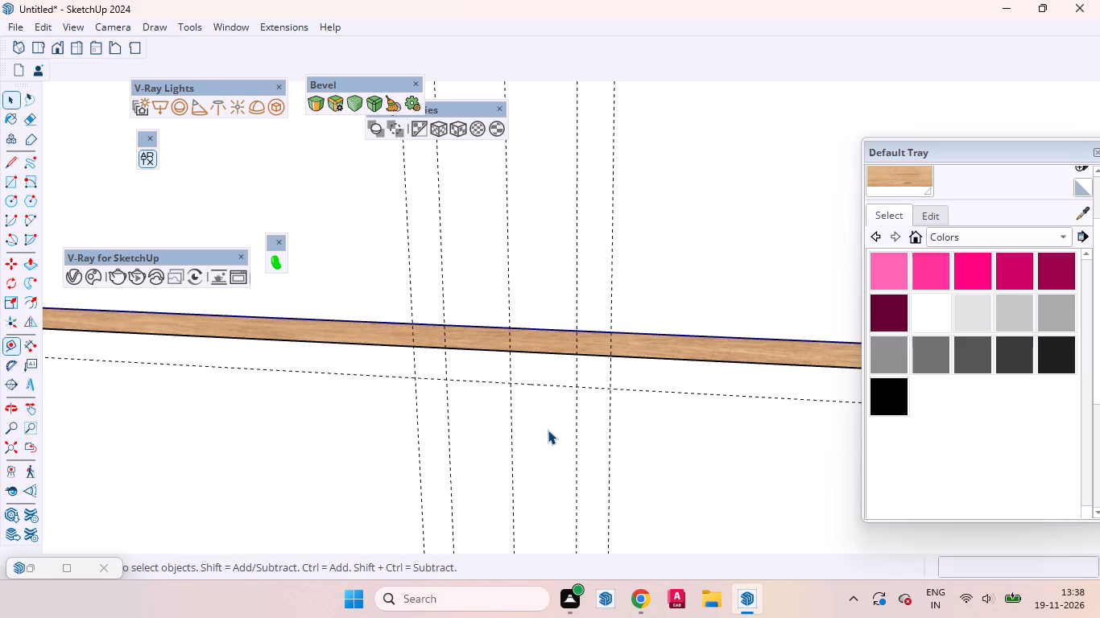
Inside the lower front panel's group, draw a 4" by 1" rectangle at the top edge between the two inner guides.
scroll(549, 431, "down", 7)
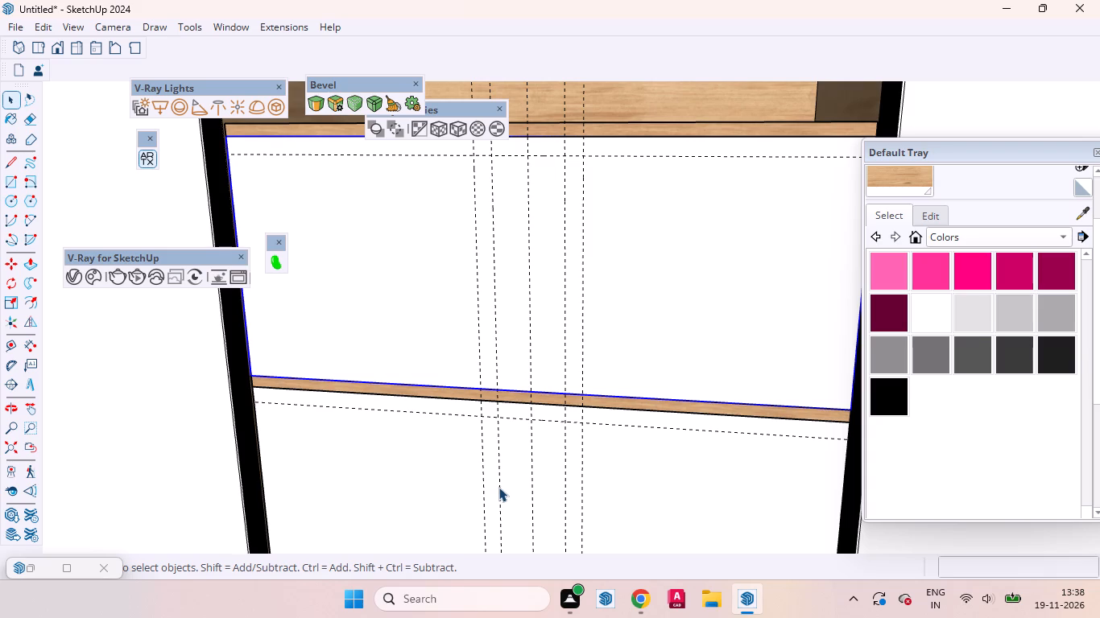
scroll(606, 574, "down", 2)
scroll(461, 474, "up", 4)
left_click(531, 468)
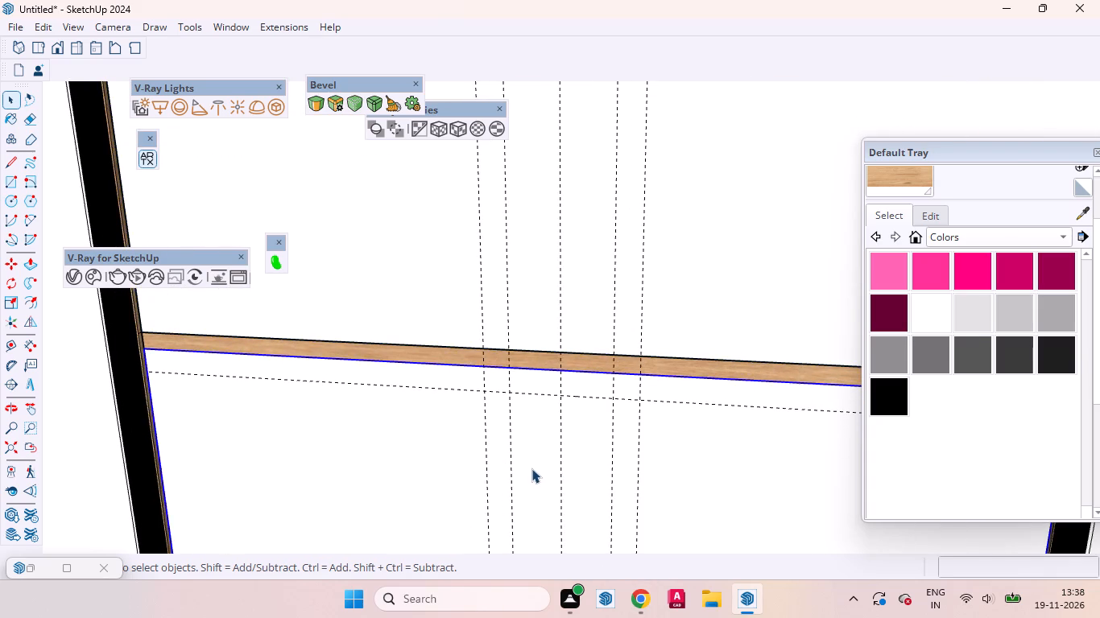
double_click(531, 468)
scroll(538, 433, "up", 4)
middle_click_drag(548, 427, 616, 399)
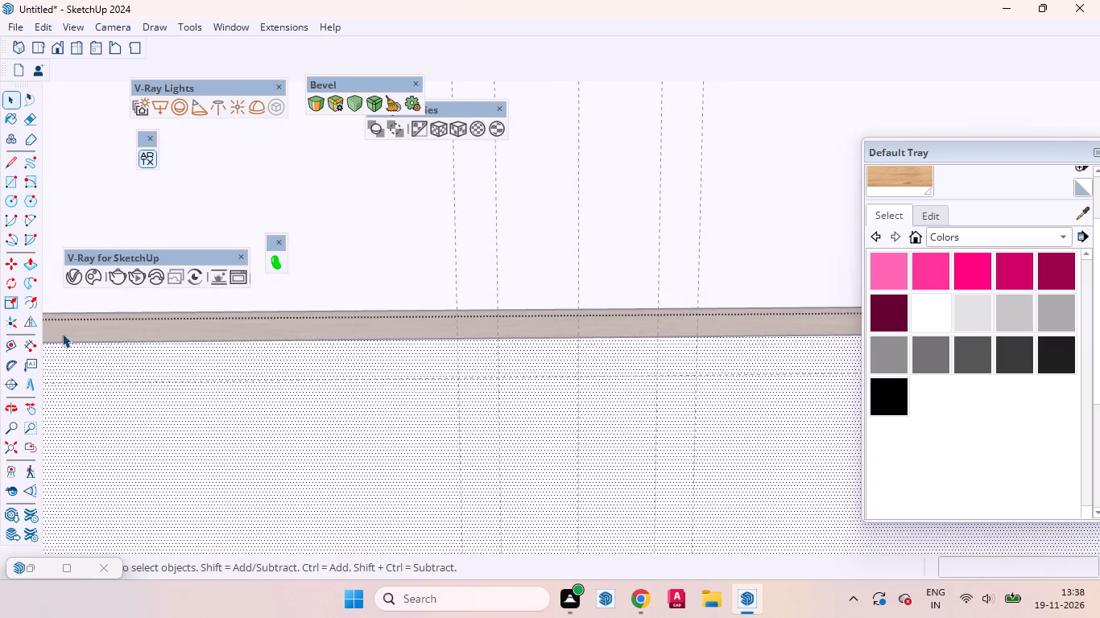
left_click(13, 184)
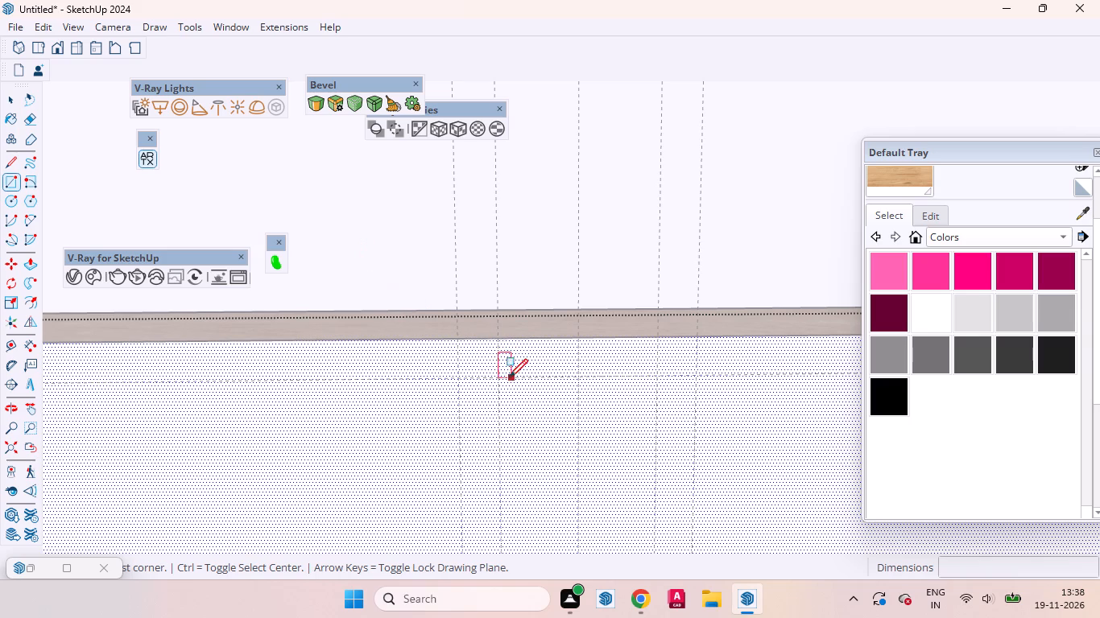
left_click(497, 381)
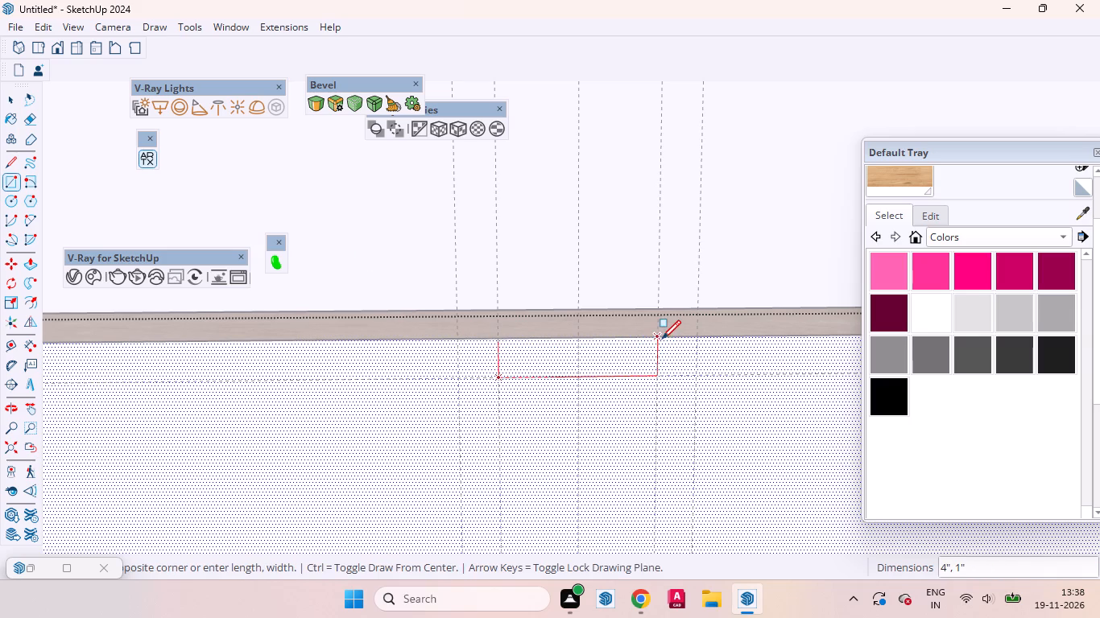
left_click(662, 339)
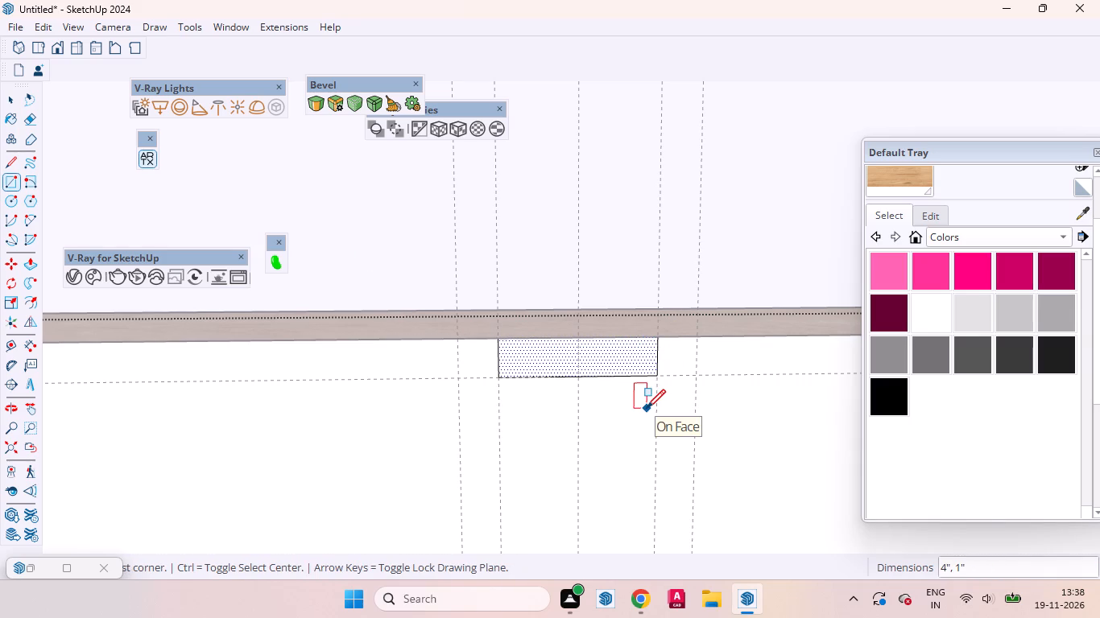
key("space")
Push the lower panel's small rectangle back through the panel thickness, about 11/16", to cut a handle notch.
type("p")
scroll(567, 353, "up", 2)
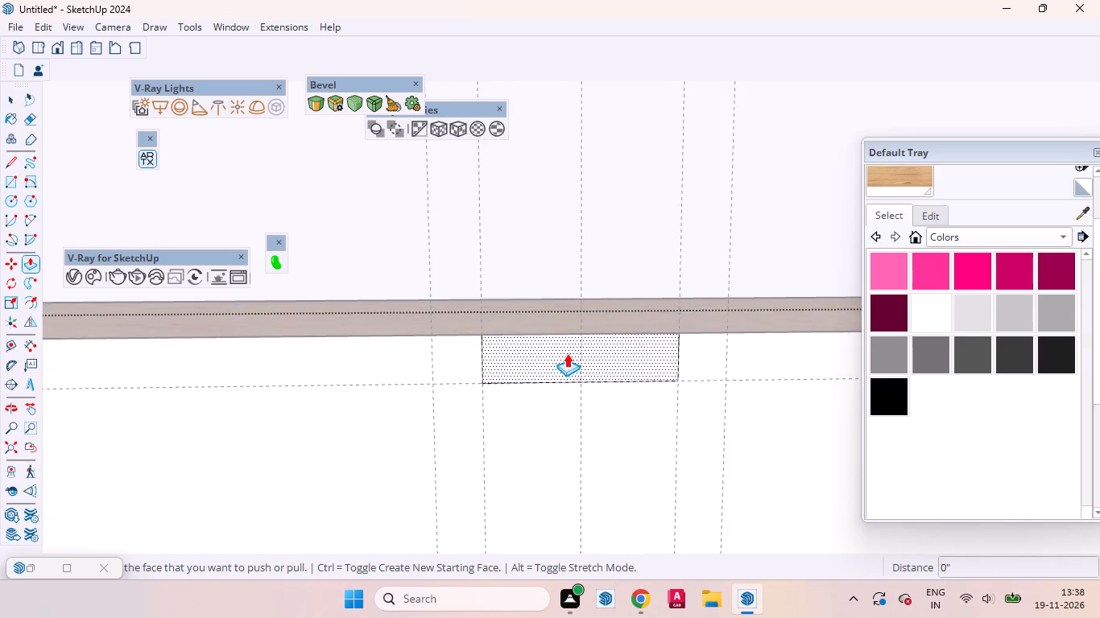
scroll(567, 353, "up", 3)
left_click(552, 356)
left_click(548, 345)
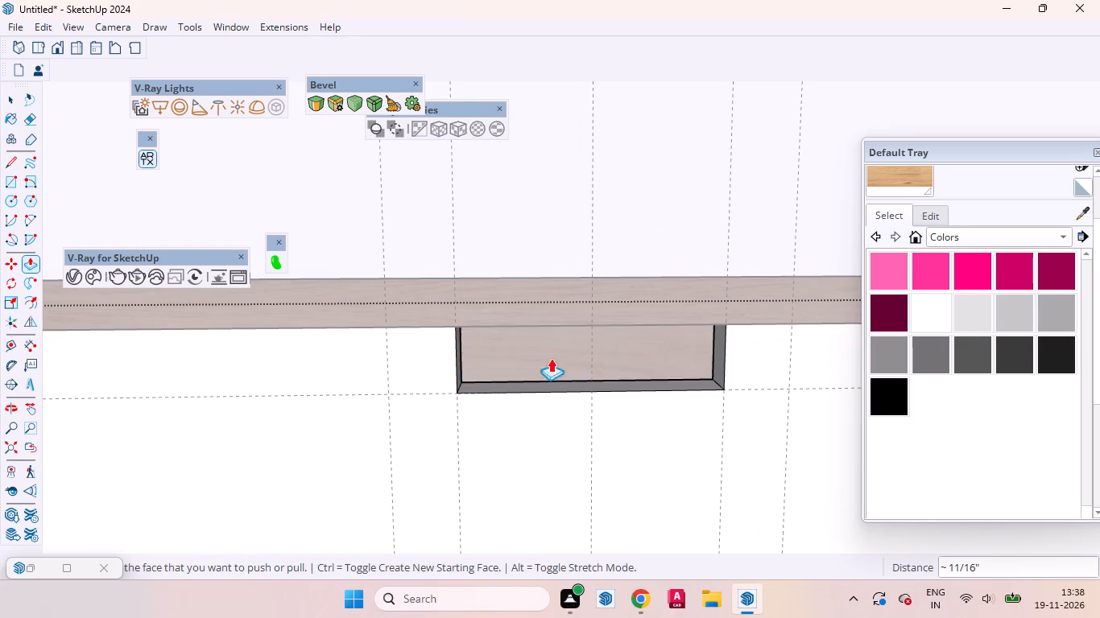
scroll(569, 362, "up", 2)
middle_click_drag(545, 374, 554, 360)
scroll(545, 374, "up", 1)
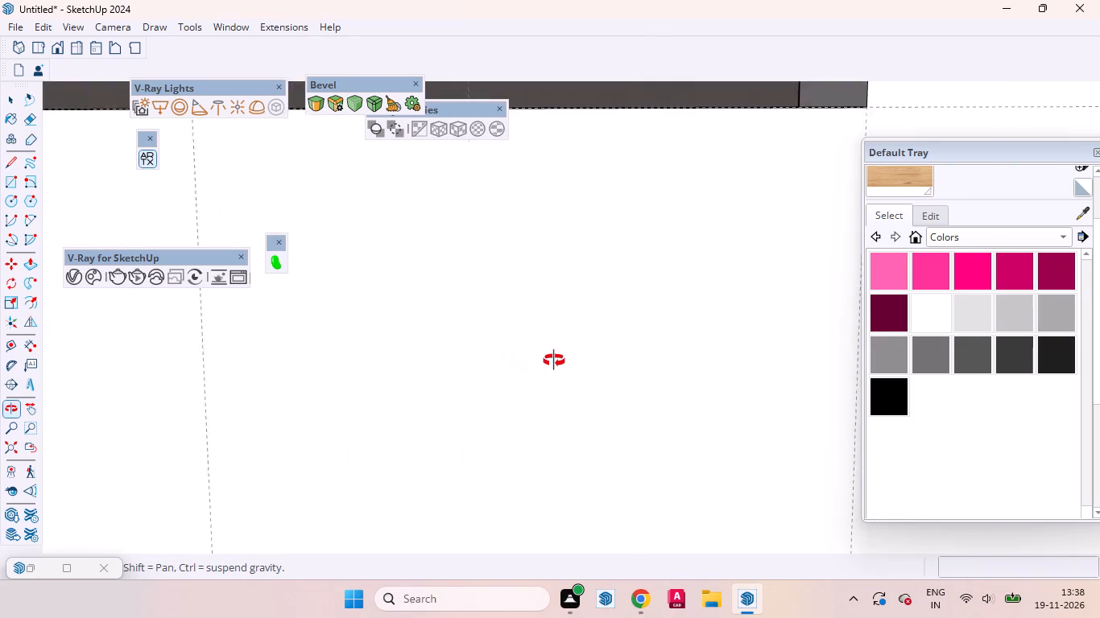
middle_click_drag(554, 360, 602, 392)
scroll(555, 381, "down", 18)
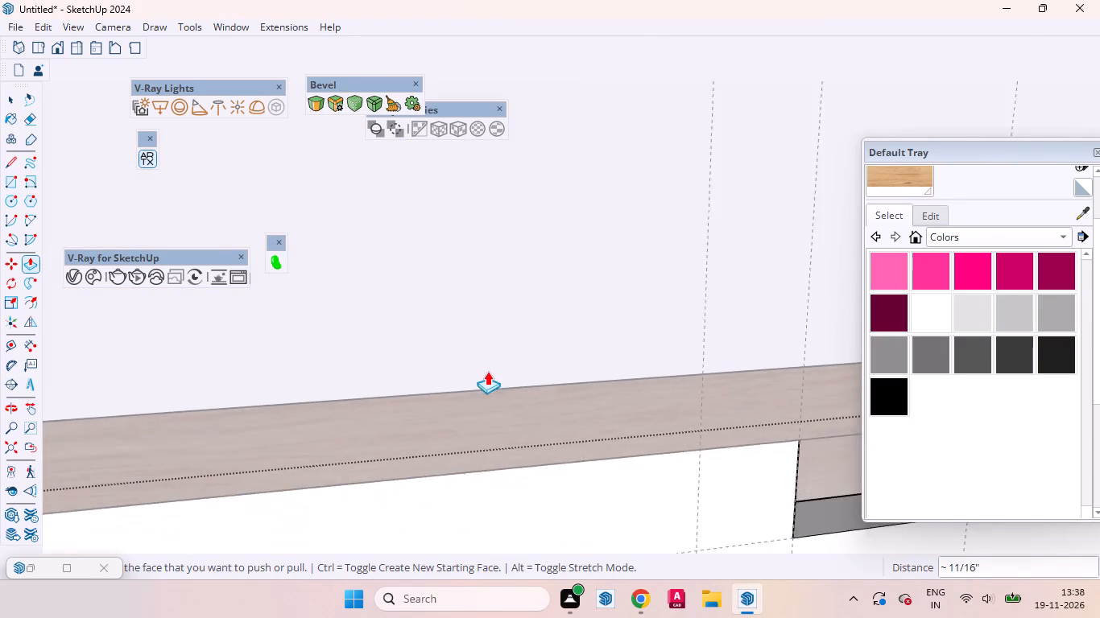
scroll(487, 371, "down", 20)
scroll(487, 371, "down", 9)
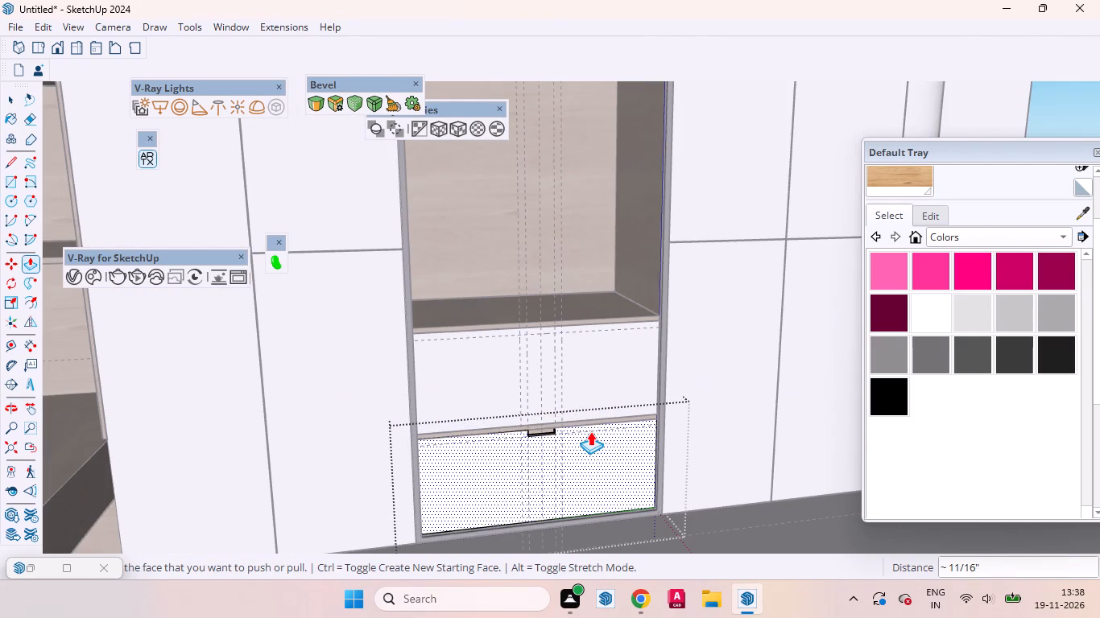
key("space")
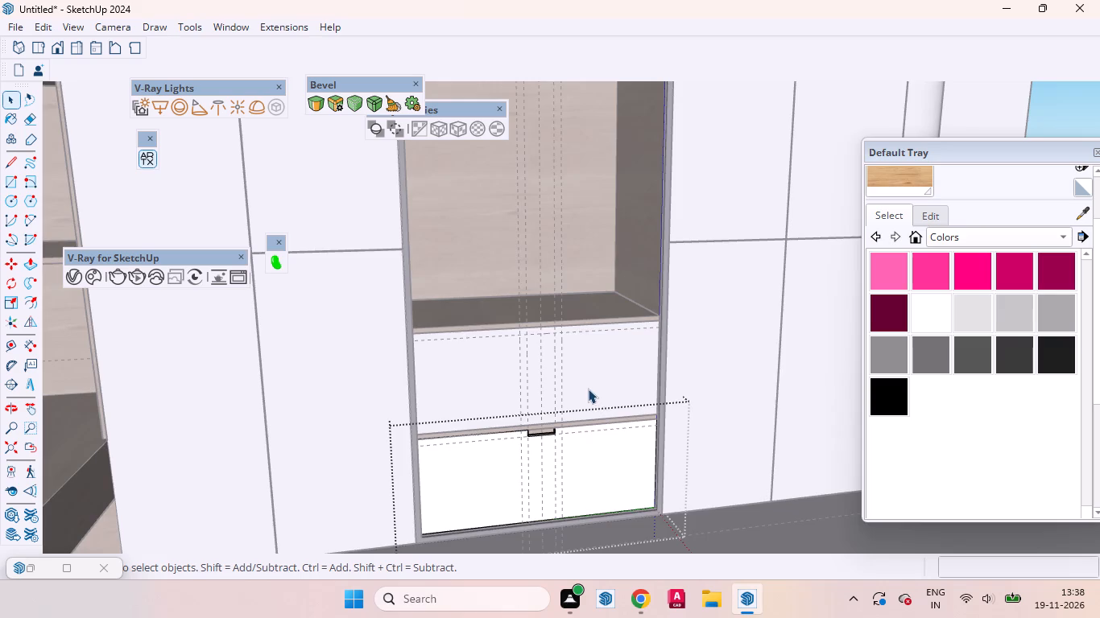
Inside the upper front panel's group, draw a 4" by 1" rectangle at the top edge between the two inner guides.
left_click(587, 388)
double_click(574, 369)
left_click(591, 366)
scroll(560, 327, "up", 8)
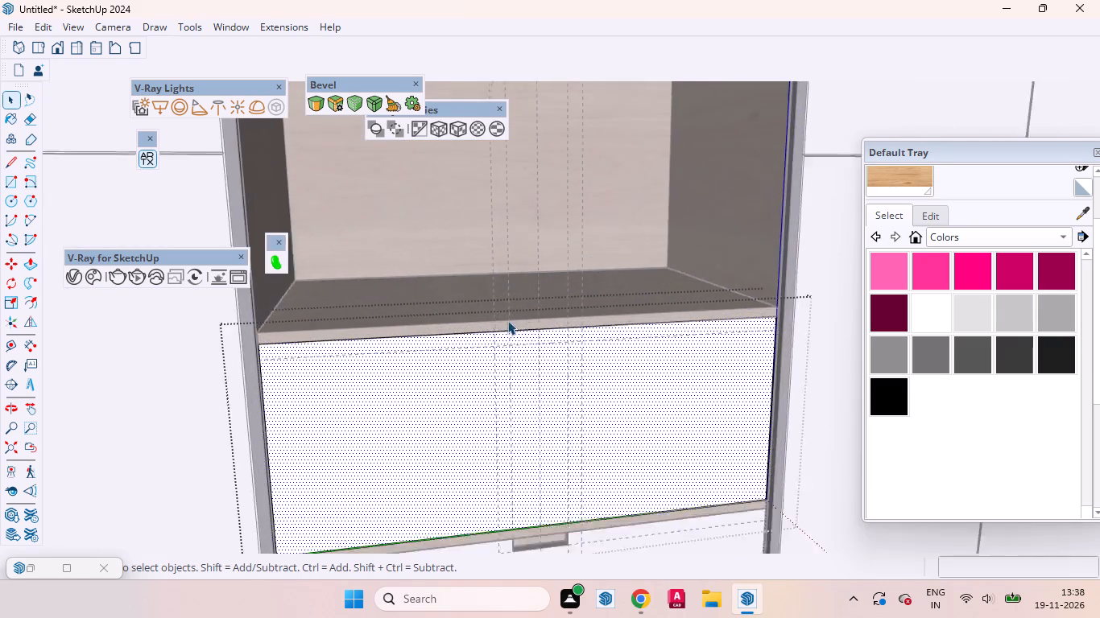
scroll(507, 320, "up", 8)
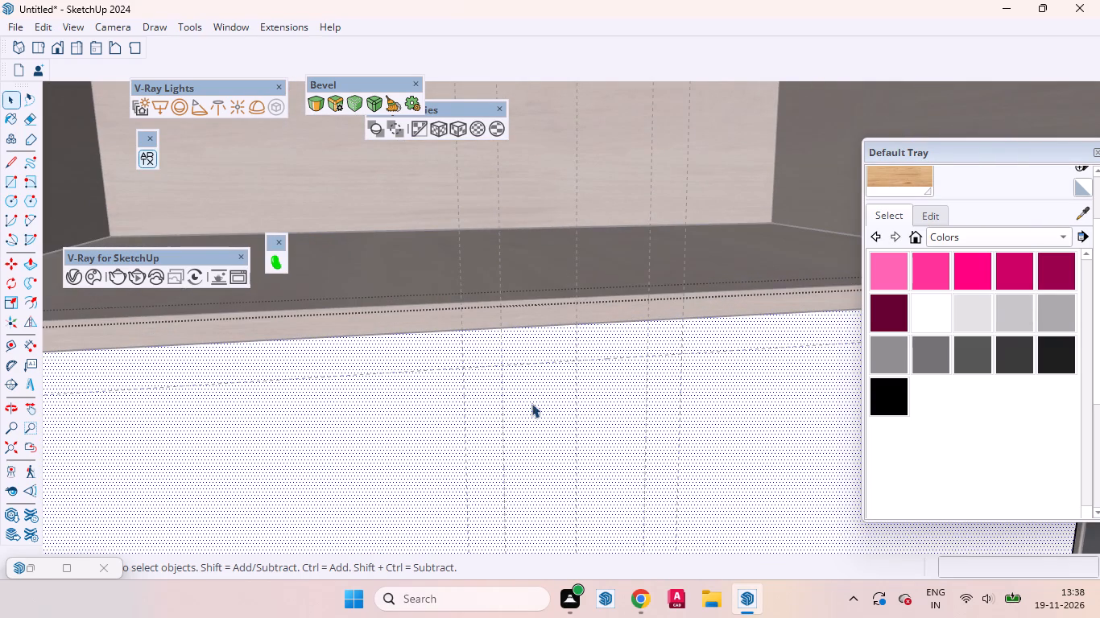
scroll(504, 406, "up", 5)
middle_click_drag(505, 381, 457, 382)
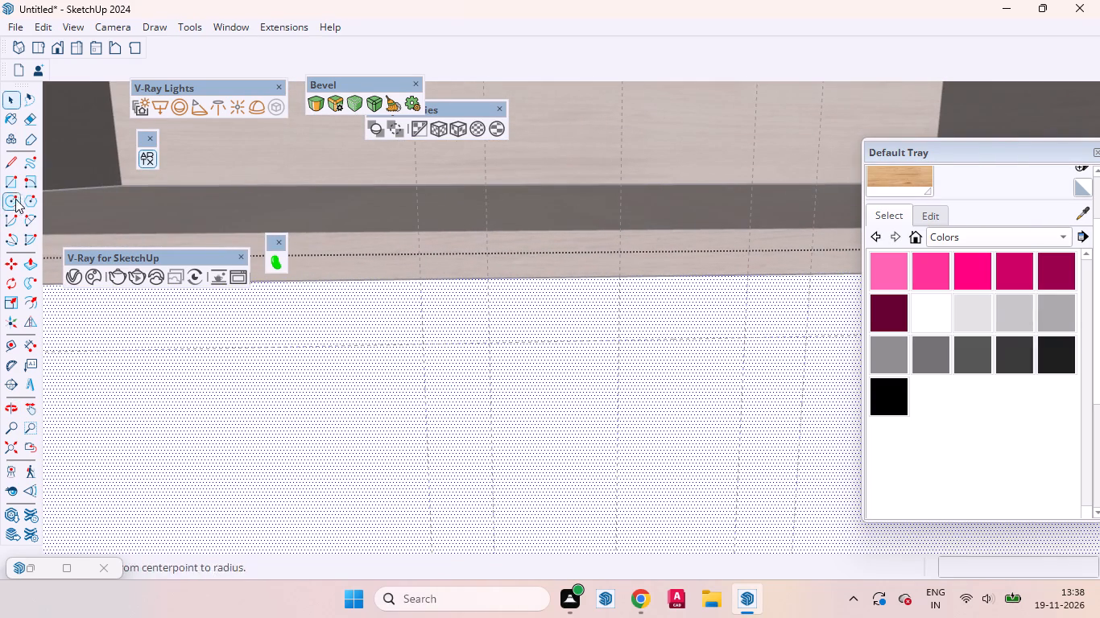
left_click(13, 186)
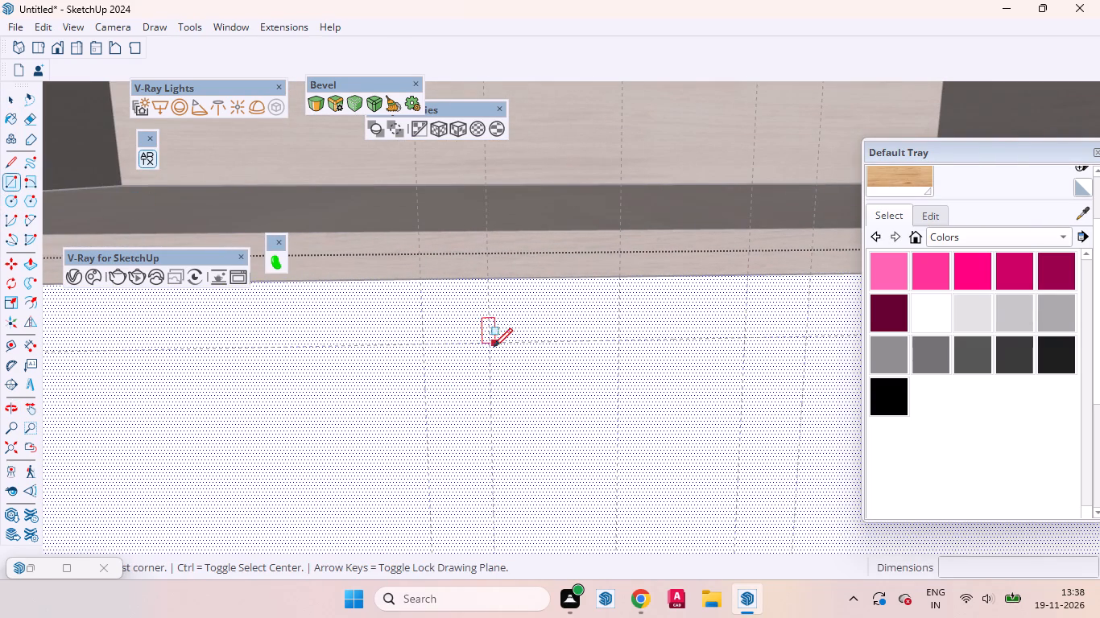
left_click(488, 346)
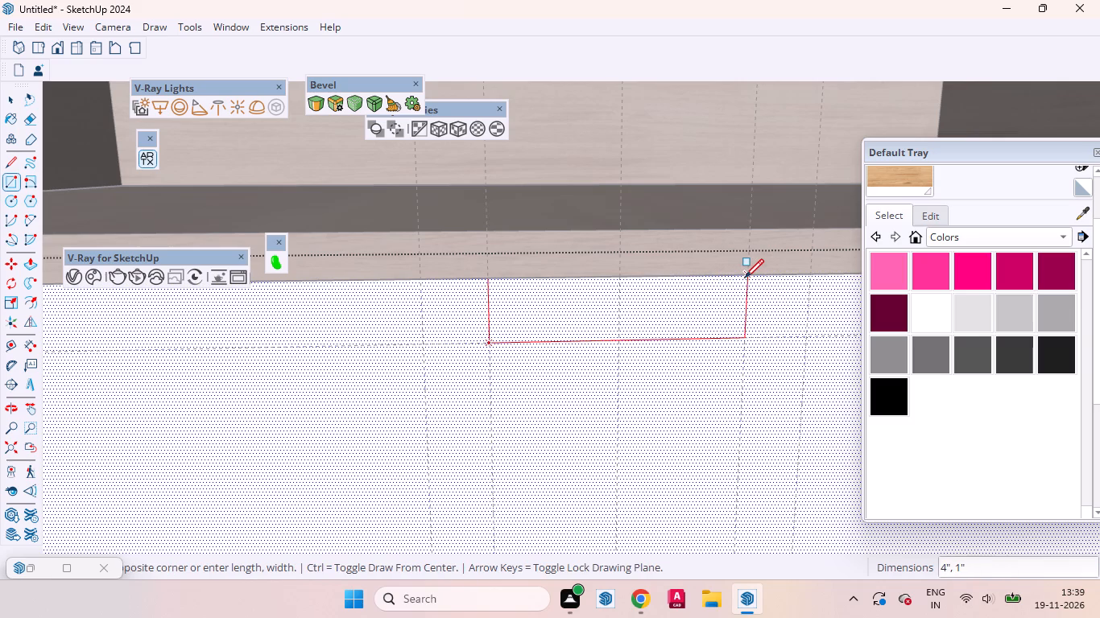
left_click(745, 278)
key("space")
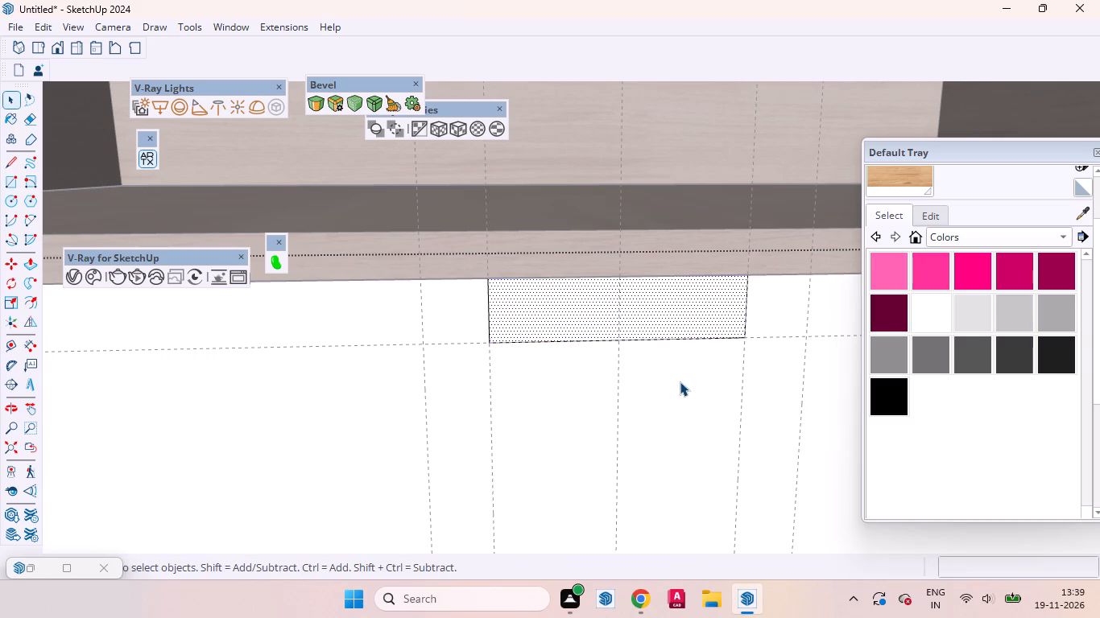
Cut the upper panel's handle notch by repeating the previous push depth on its small rectangle.
key("p")
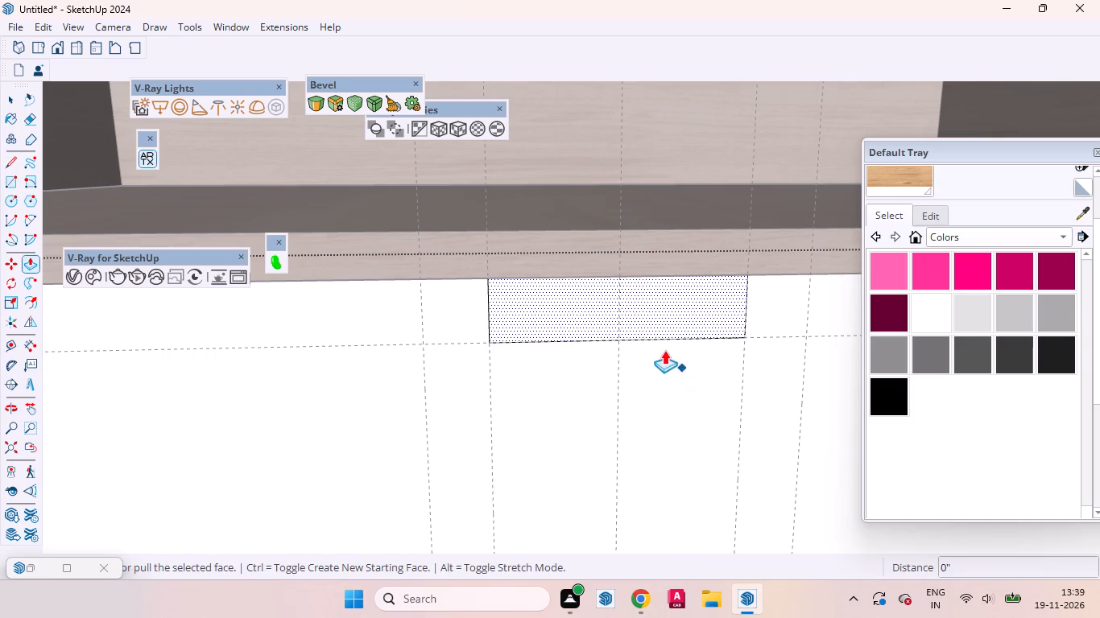
double_click(654, 317)
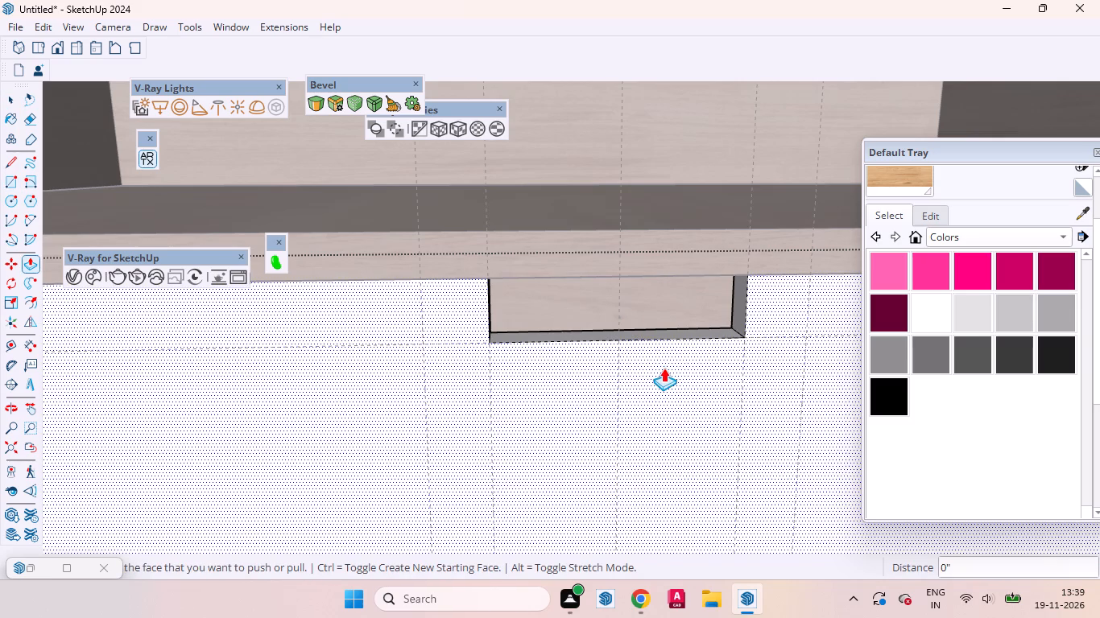
key("space")
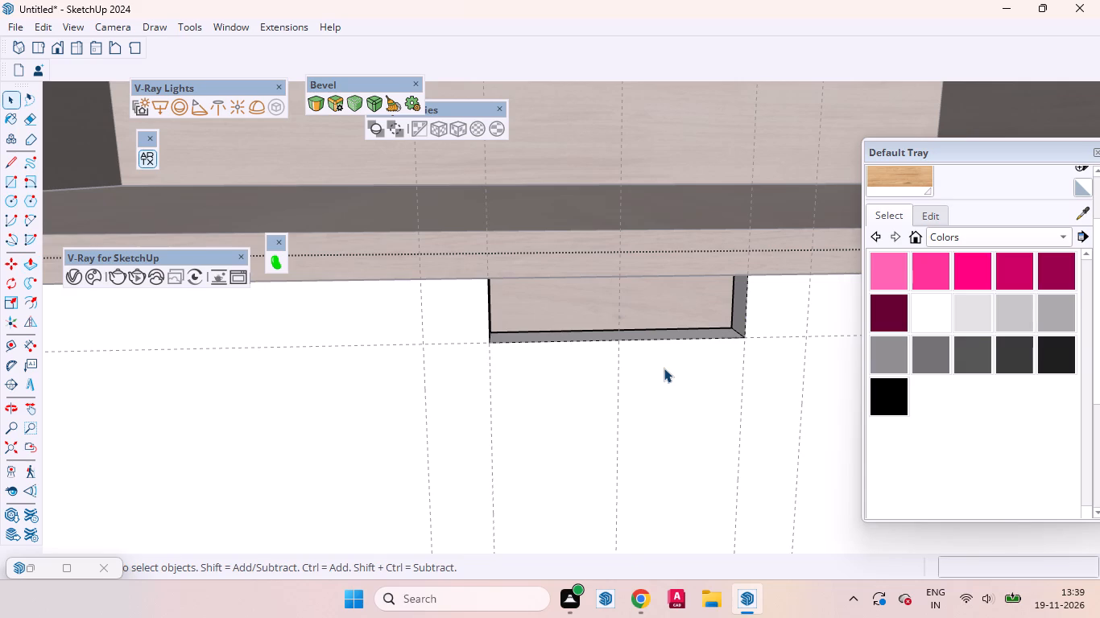
Select the short depth edge at a lower inside corner of the upper panel's handle notch.
scroll(568, 436, "down", 2)
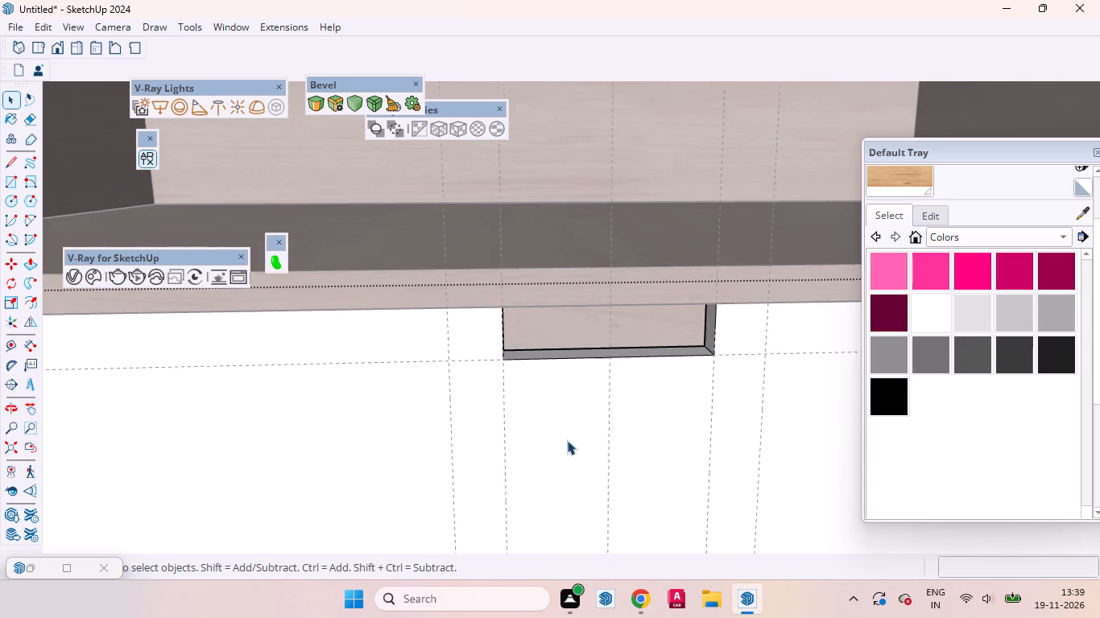
scroll(567, 440, "down", 1)
scroll(531, 357, "up", 4)
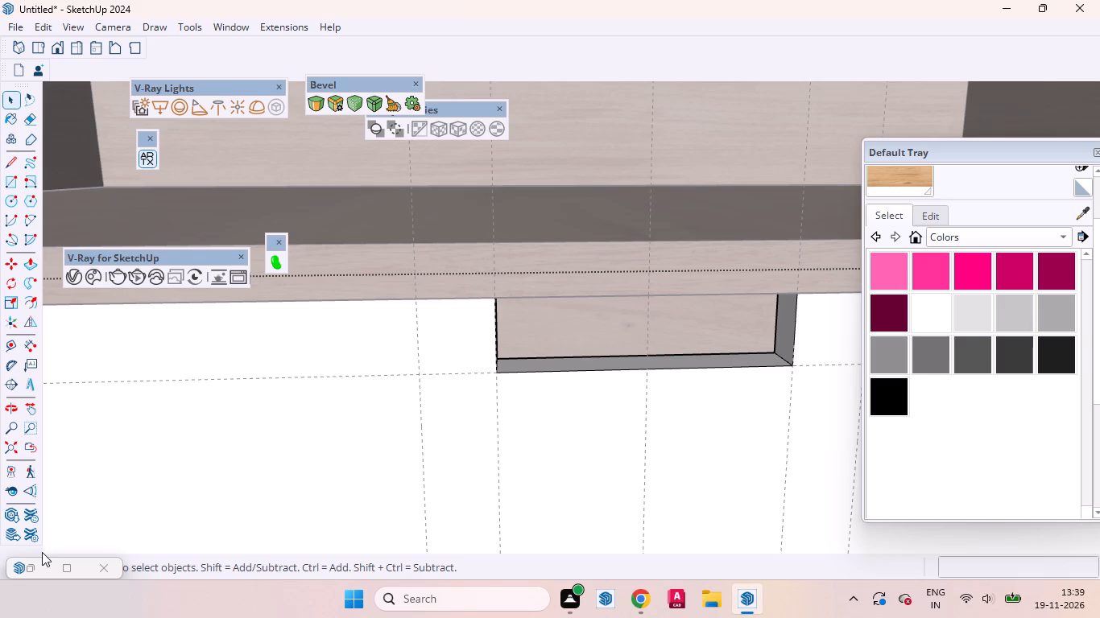
scroll(140, 460, "down", 3)
middle_click_drag(494, 435, 441, 513)
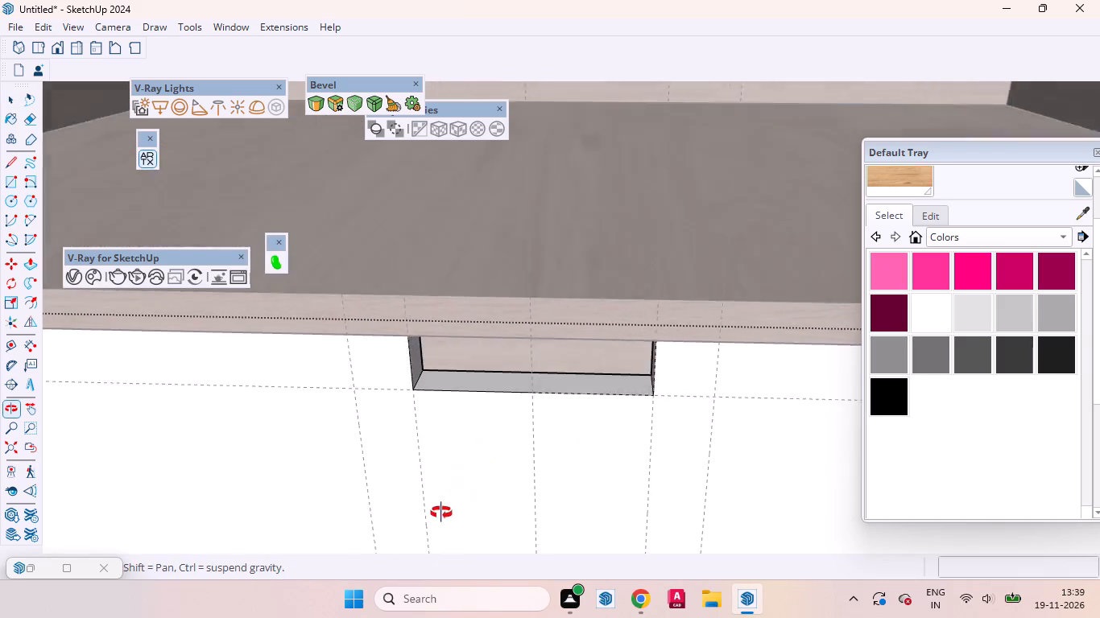
middle_click_drag(441, 513, 412, 504)
scroll(416, 366, "up", 7)
left_click(416, 372)
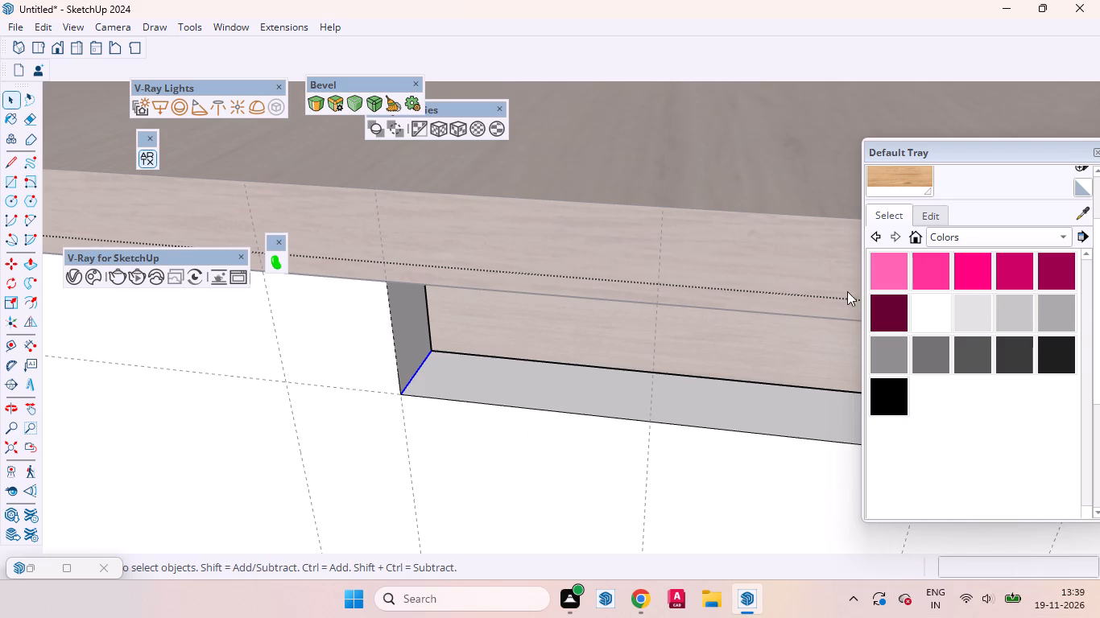
scroll(510, 341, "down", 6)
middle_click_drag(523, 343, 700, 352)
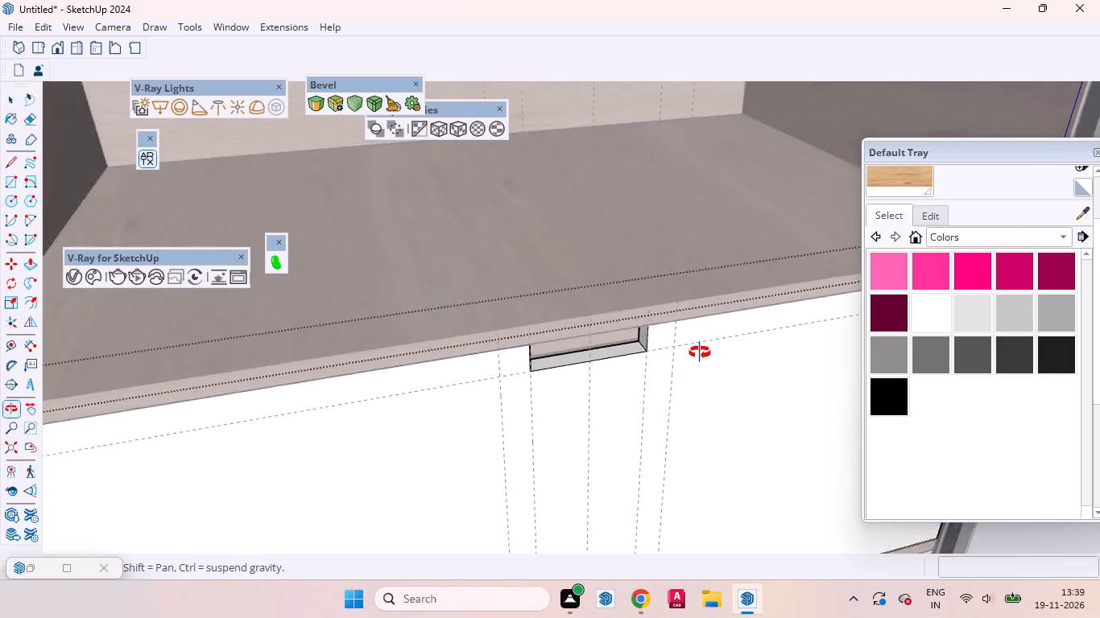
middle_click_drag(700, 352, 699, 352)
scroll(691, 354, "up", 9)
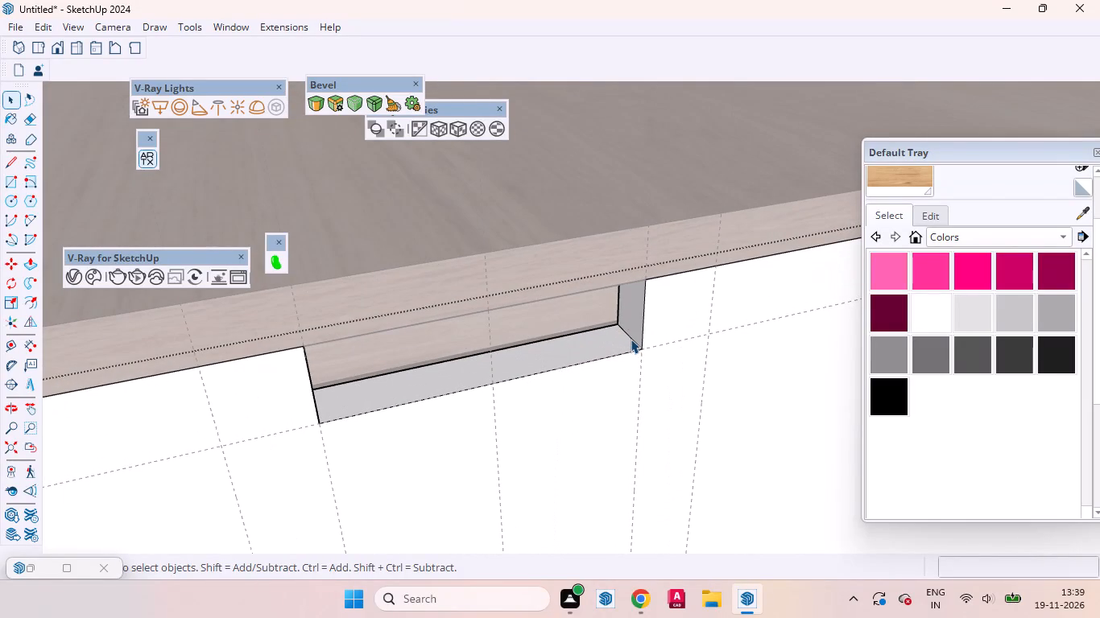
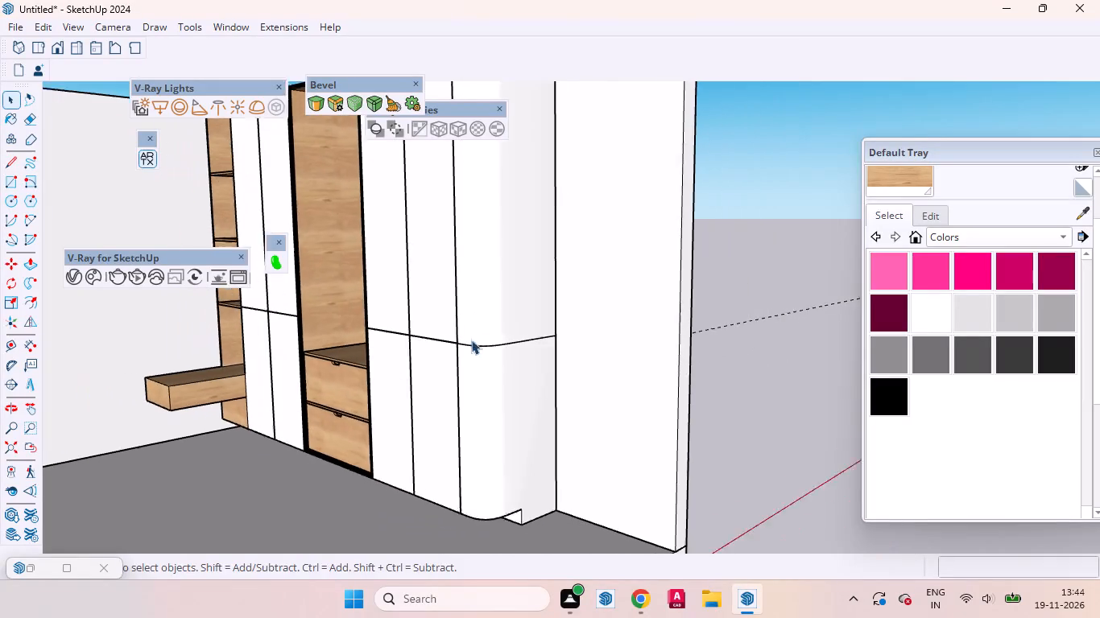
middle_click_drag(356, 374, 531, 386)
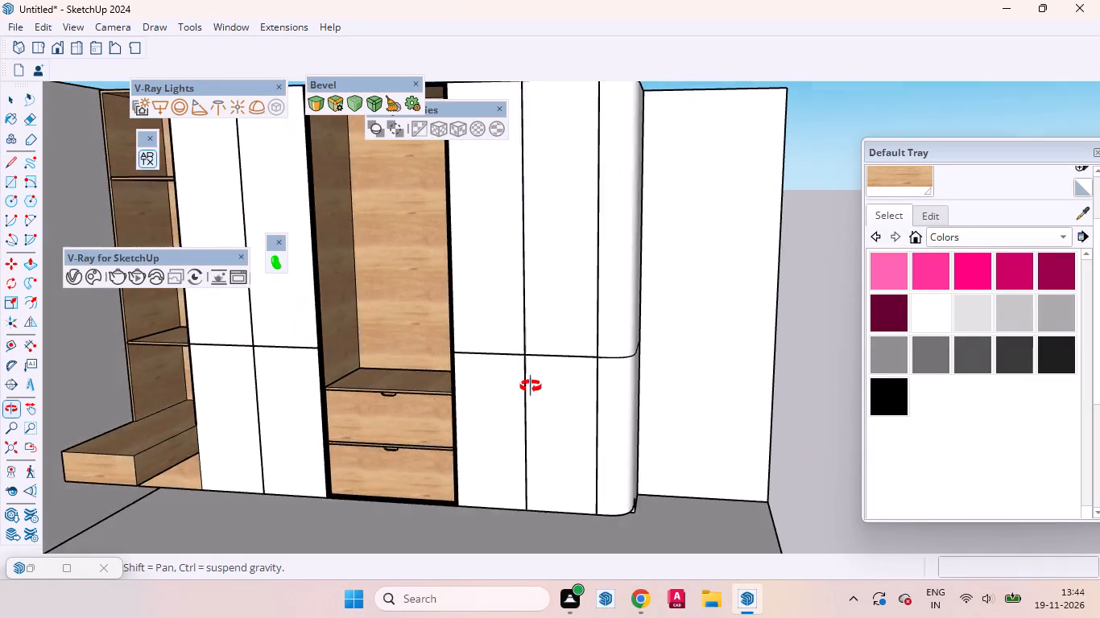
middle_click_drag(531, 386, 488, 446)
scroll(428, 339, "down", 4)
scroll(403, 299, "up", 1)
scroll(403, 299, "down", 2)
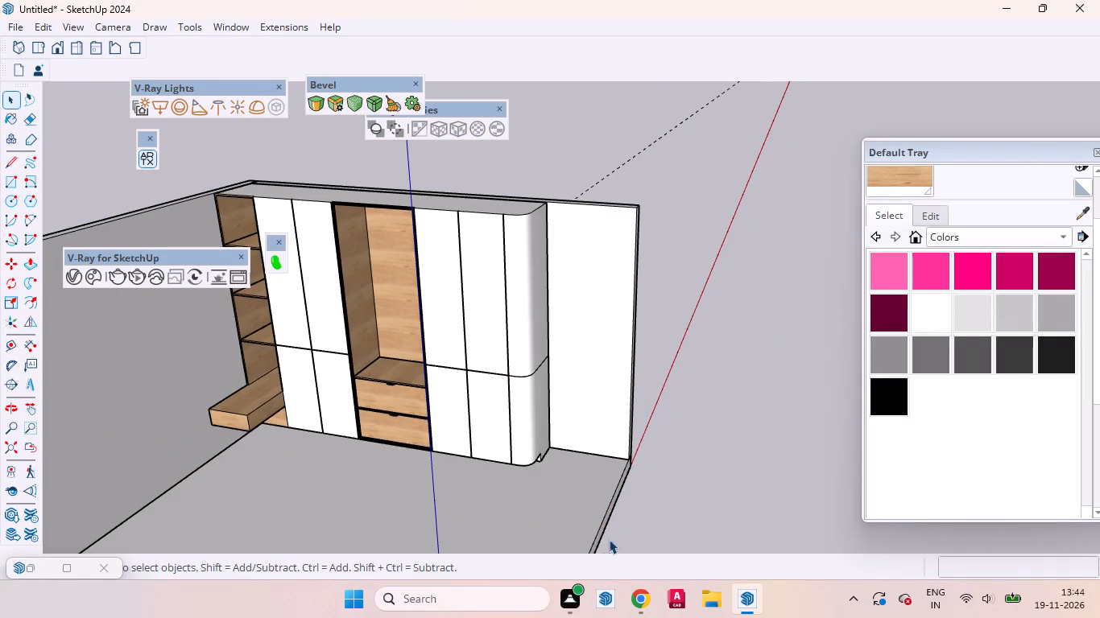
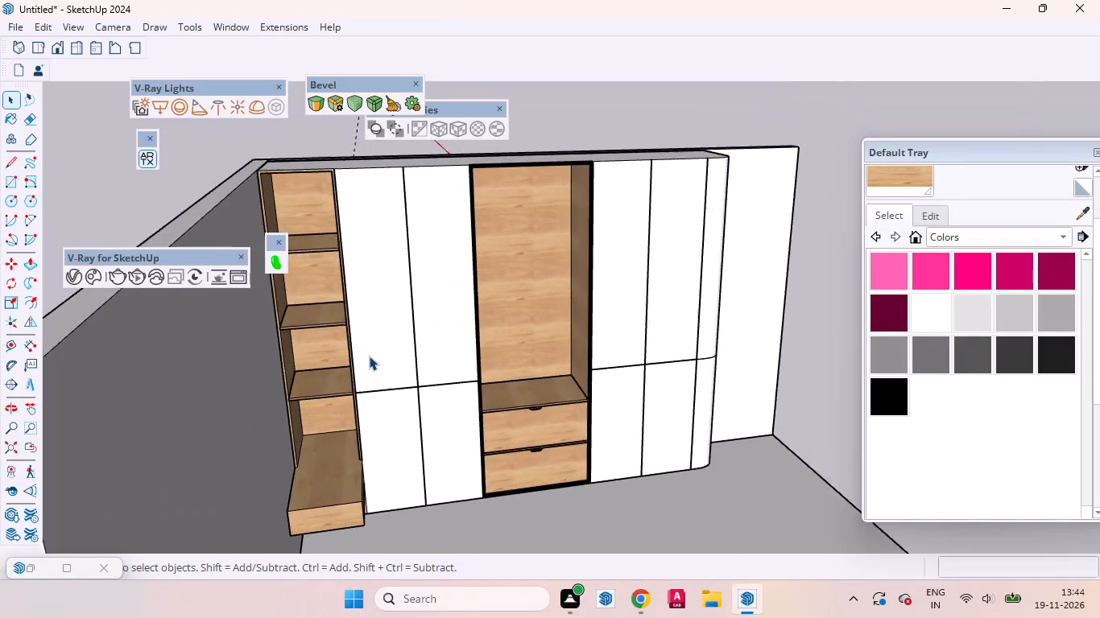
Examine the wardrobe from the front and the end, finishing at the doors between the open shelves and the drawer unit.
scroll(369, 356, "down", 2)
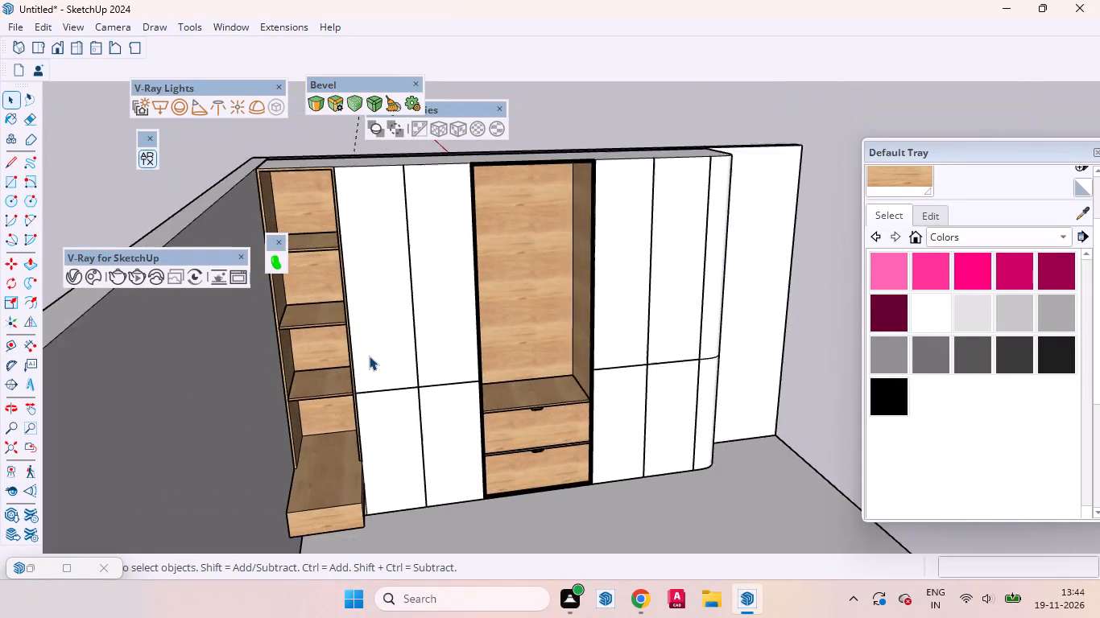
scroll(369, 356, "down", 1)
middle_click_drag(569, 379, 398, 423)
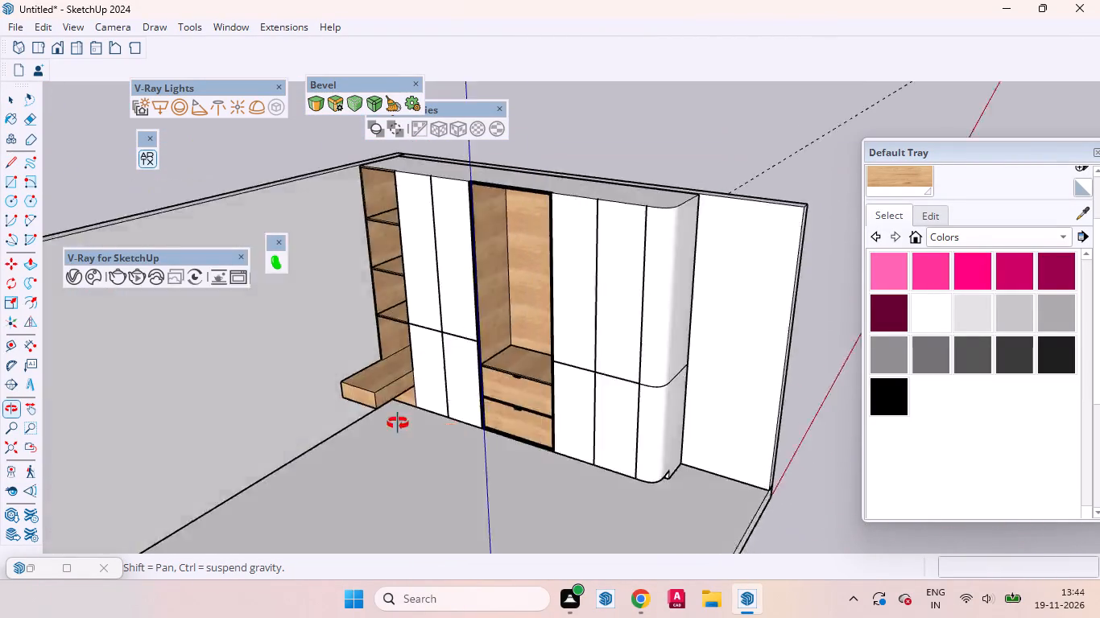
middle_click_drag(398, 423, 161, 369)
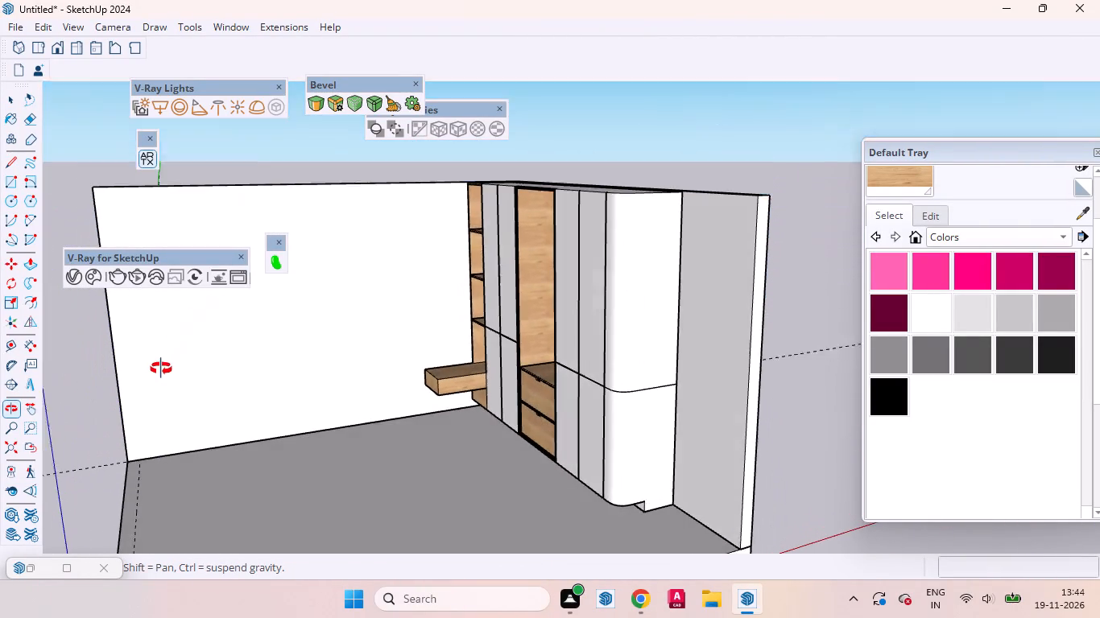
middle_click_drag(161, 369, 169, 368)
scroll(461, 364, "up", 3)
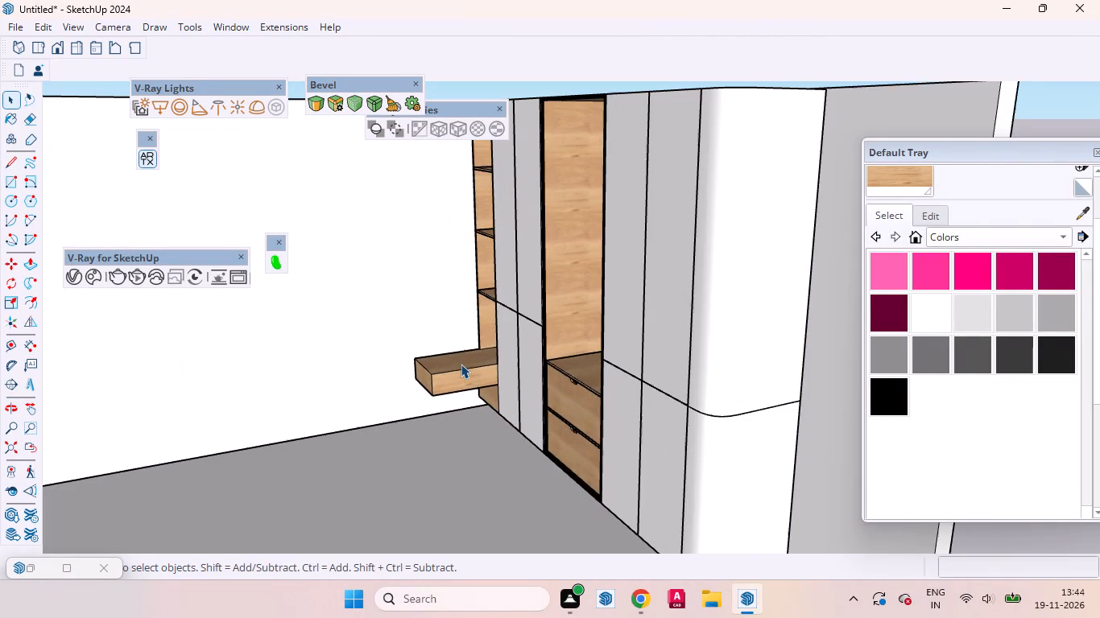
middle_click_drag(620, 370, 859, 352)
scroll(440, 293, "up", 4)
scroll(569, 339, "down", 2)
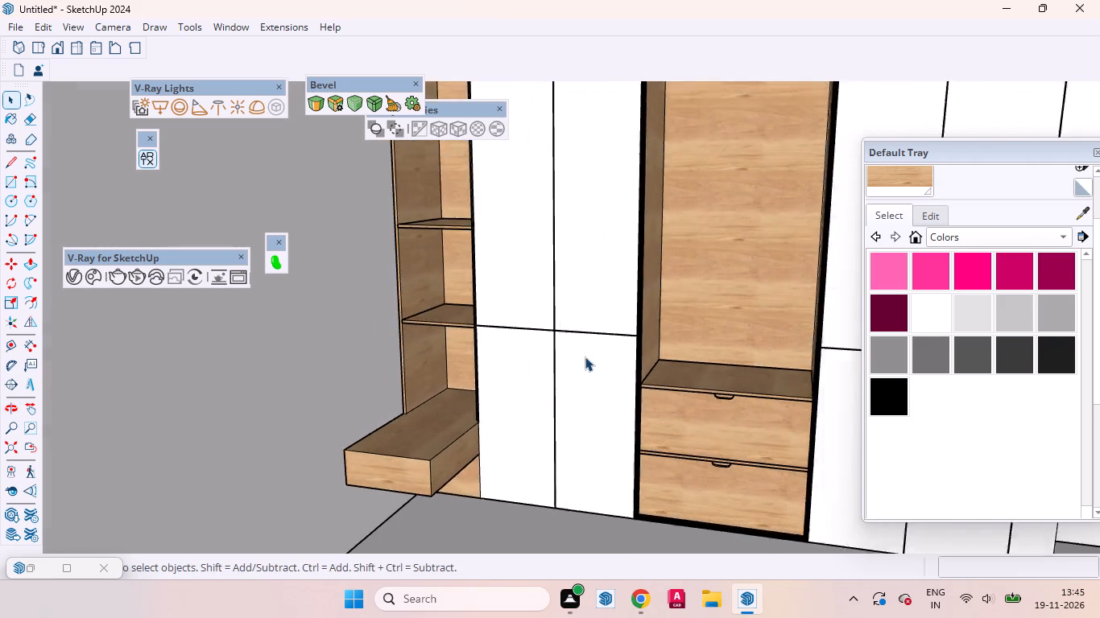
scroll(585, 356, "down", 5)
scroll(572, 369, "up", 6)
Open the white door group for editing and select the lower door face next to the drawer unit.
triple_click(595, 375)
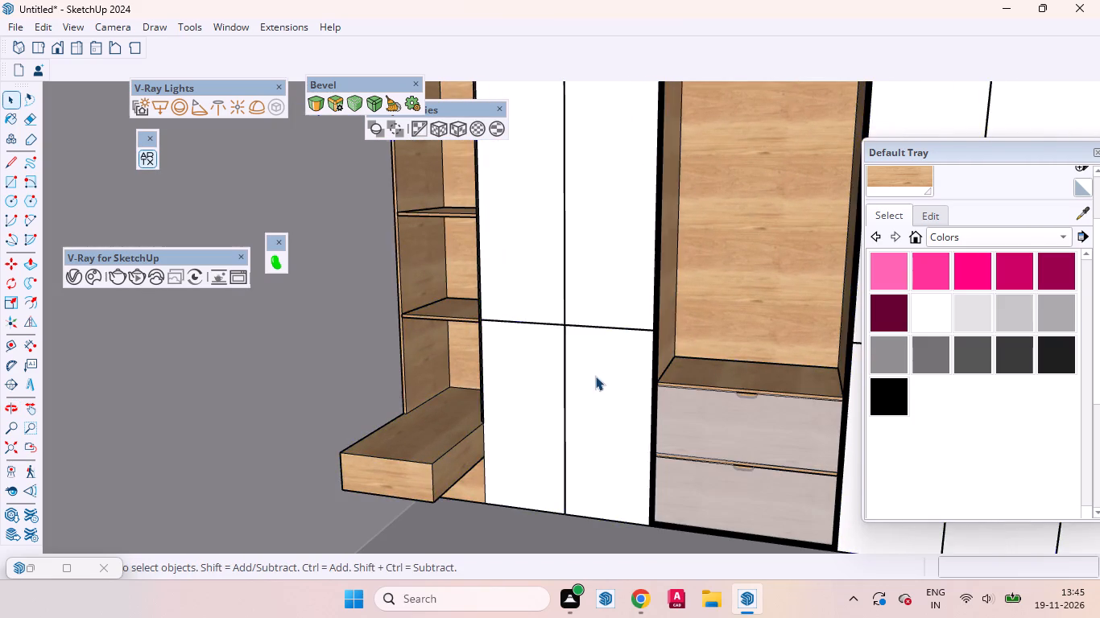
left_click(592, 379)
scroll(565, 324, "up", 3)
left_click(588, 375)
middle_click_drag(592, 375, 635, 368)
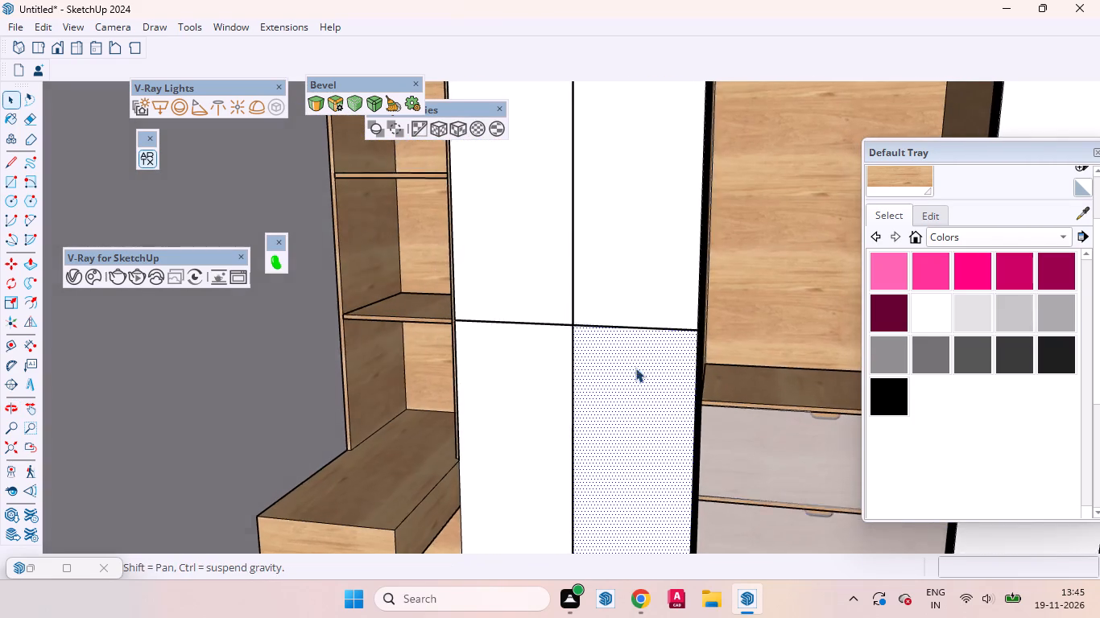
middle_click_drag(635, 368, 633, 369)
scroll(602, 335, "up", 4)
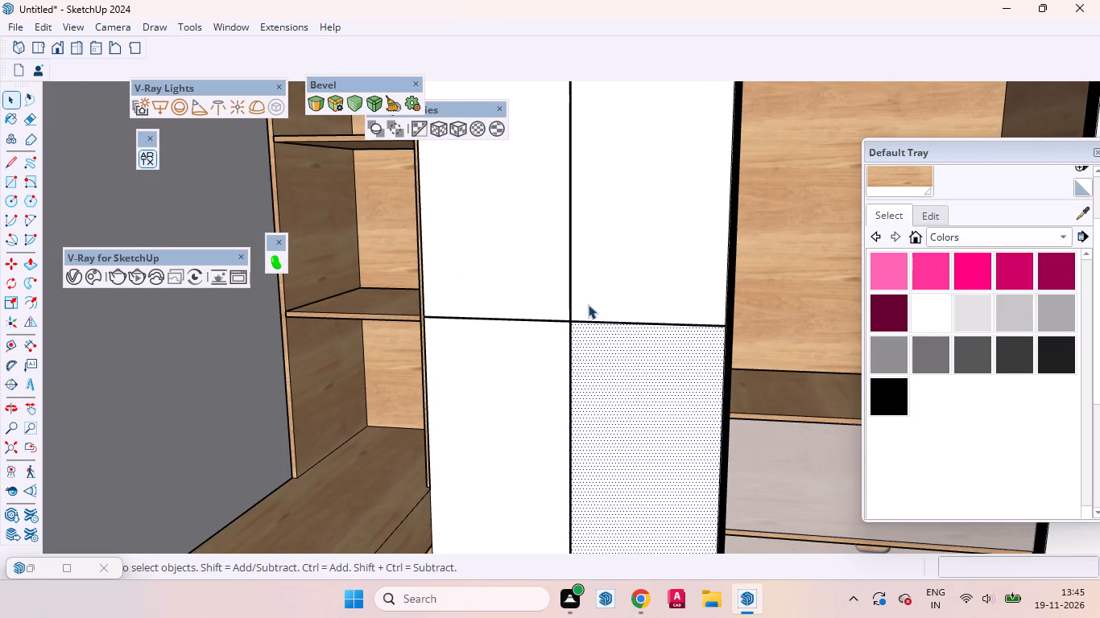
scroll(588, 304, "up", 9)
scroll(583, 321, "down", 3)
scroll(585, 347, "up", 1)
scroll(587, 355, "down", 9)
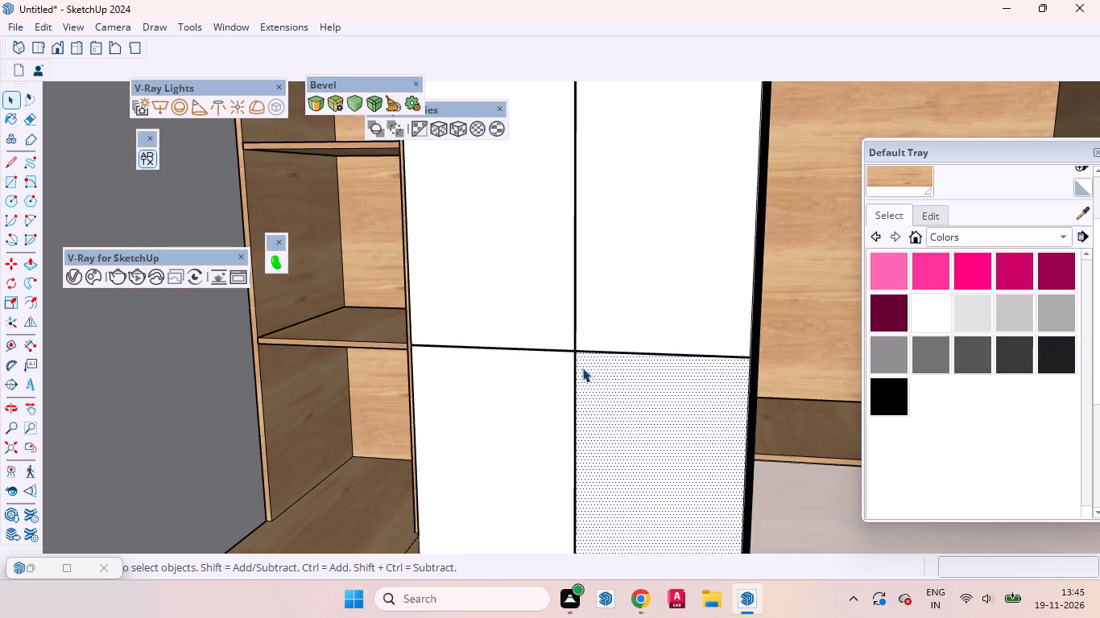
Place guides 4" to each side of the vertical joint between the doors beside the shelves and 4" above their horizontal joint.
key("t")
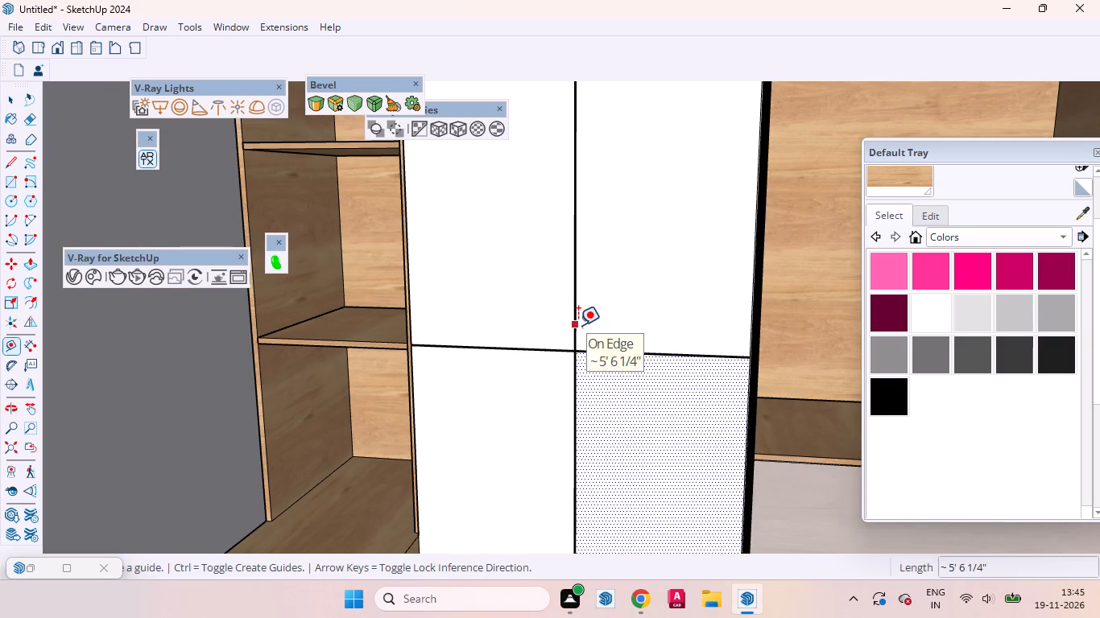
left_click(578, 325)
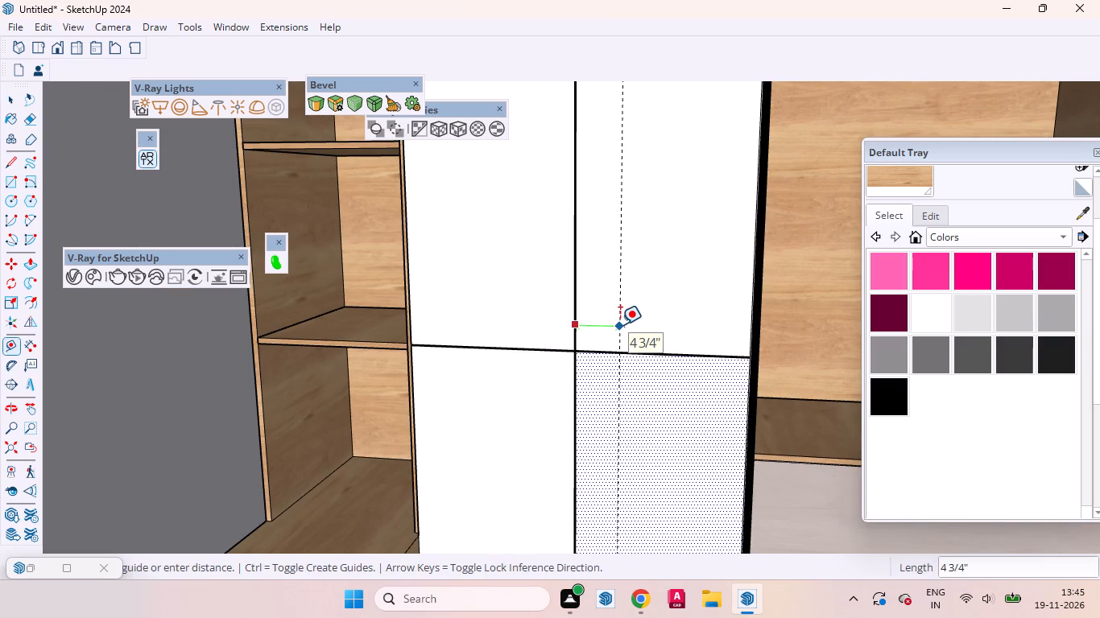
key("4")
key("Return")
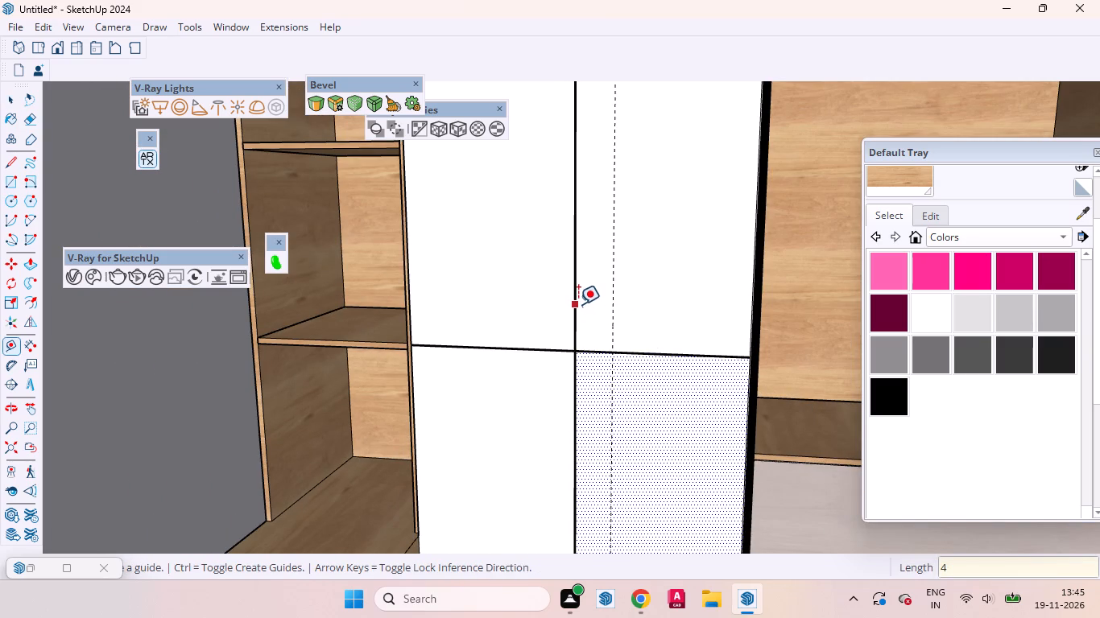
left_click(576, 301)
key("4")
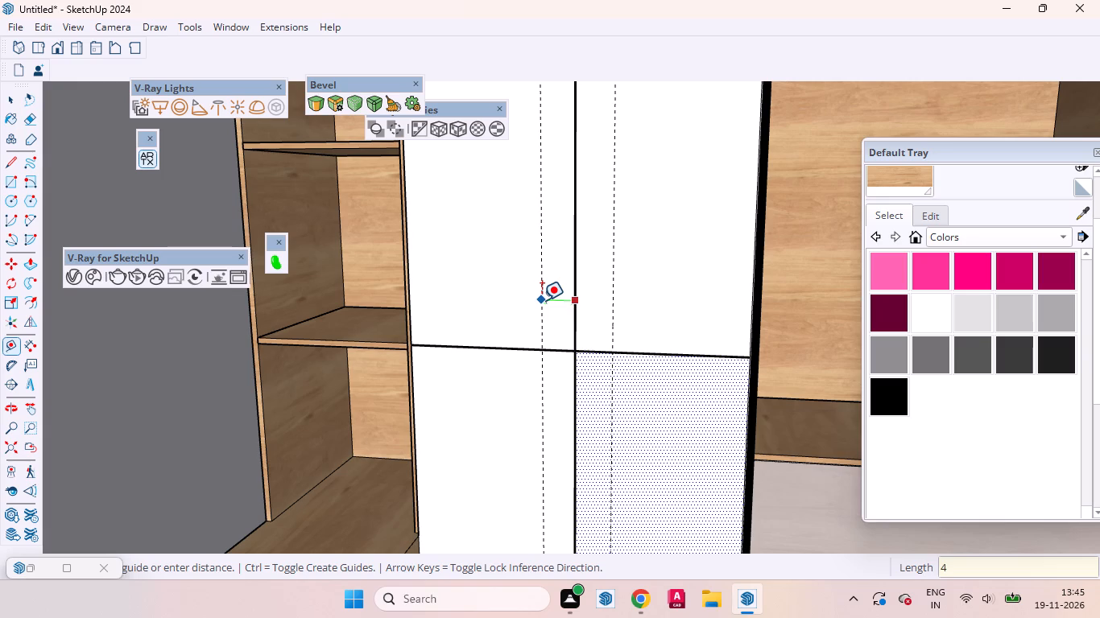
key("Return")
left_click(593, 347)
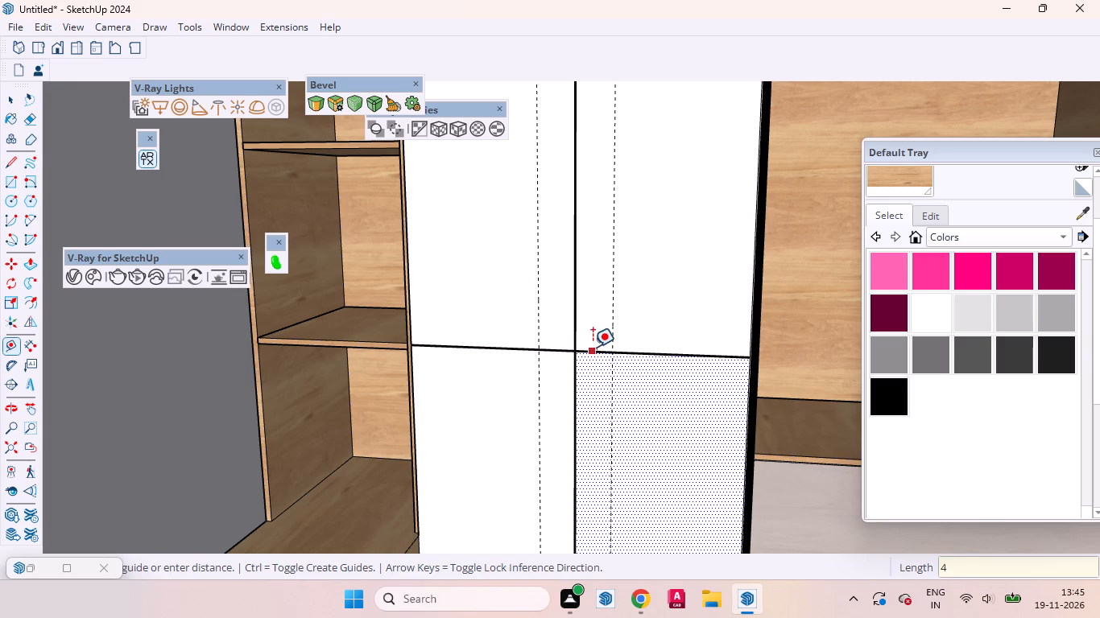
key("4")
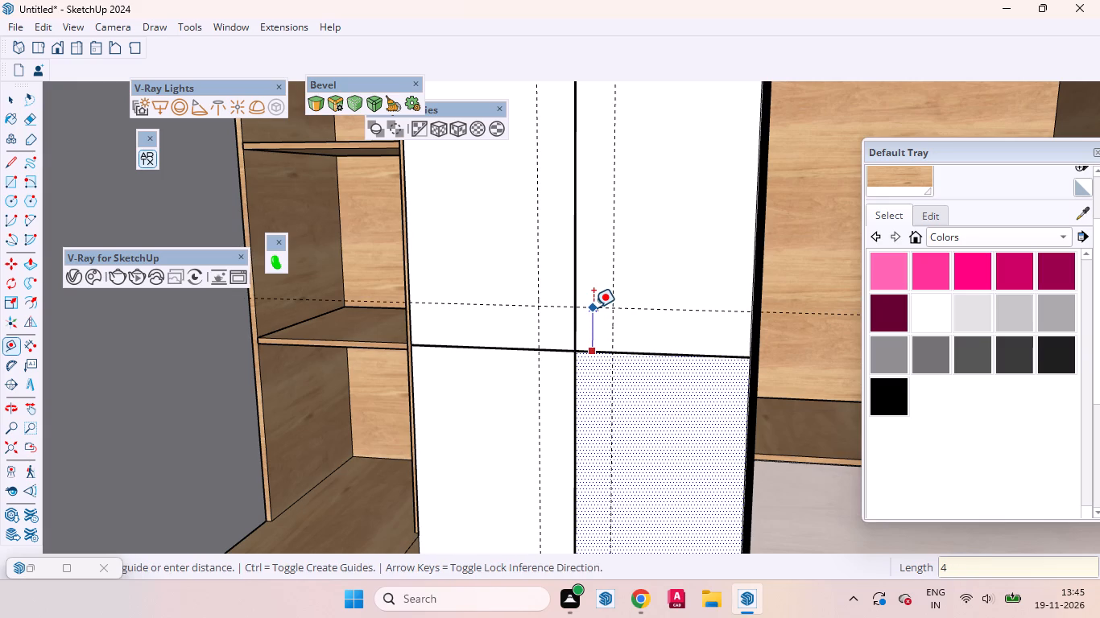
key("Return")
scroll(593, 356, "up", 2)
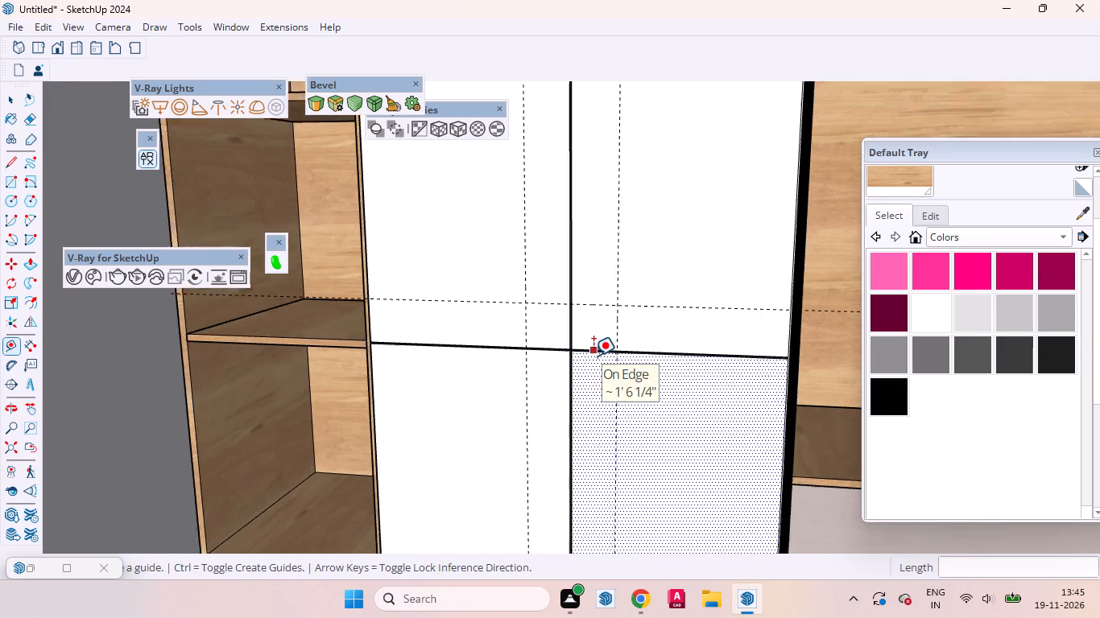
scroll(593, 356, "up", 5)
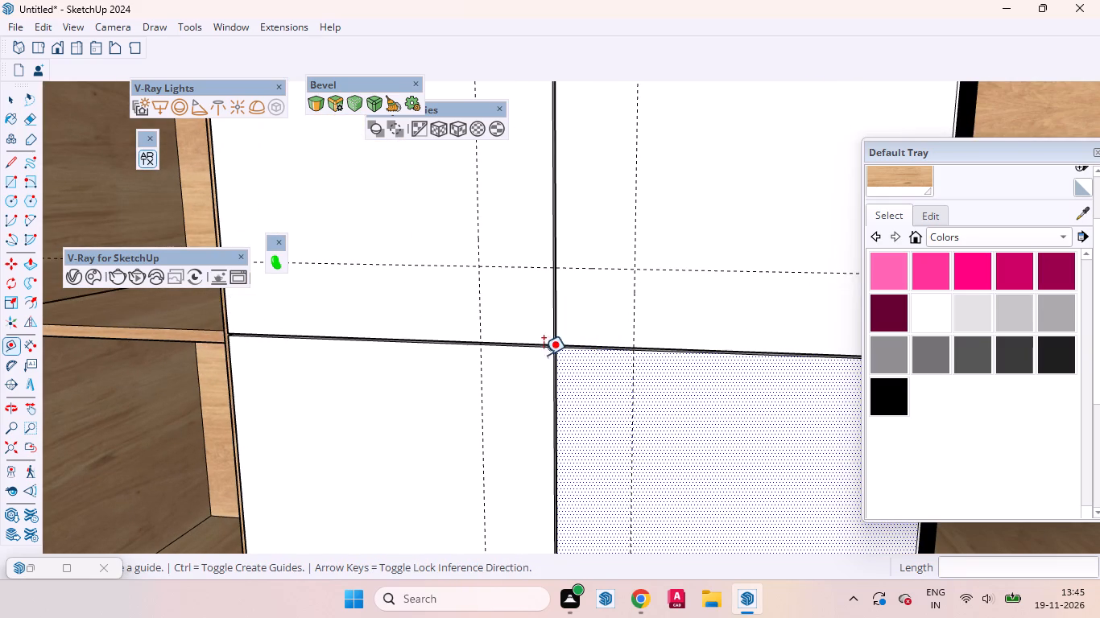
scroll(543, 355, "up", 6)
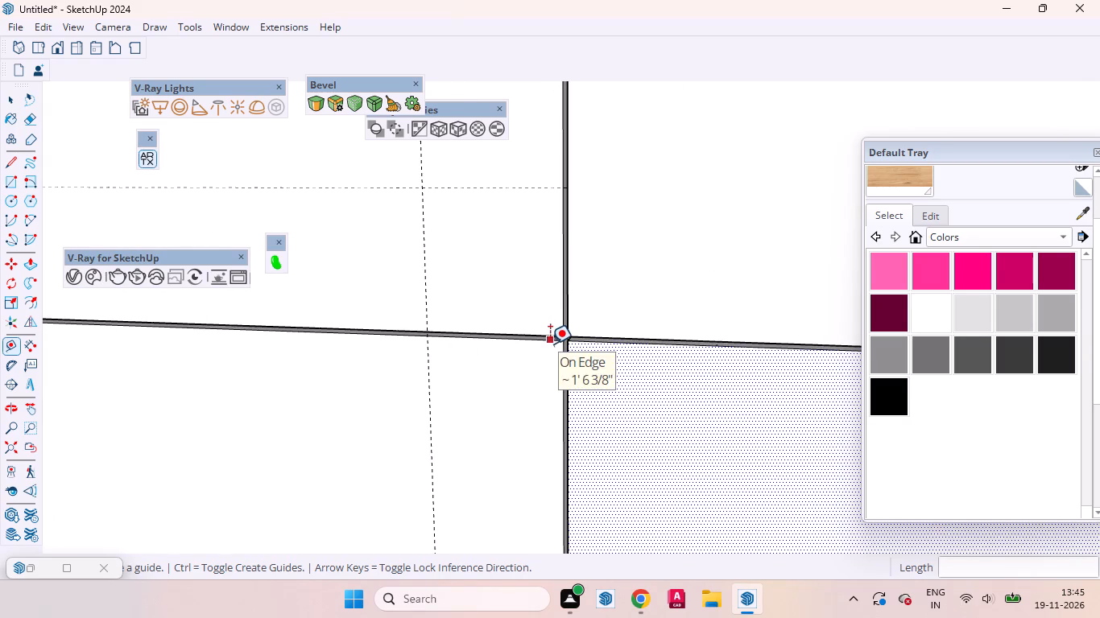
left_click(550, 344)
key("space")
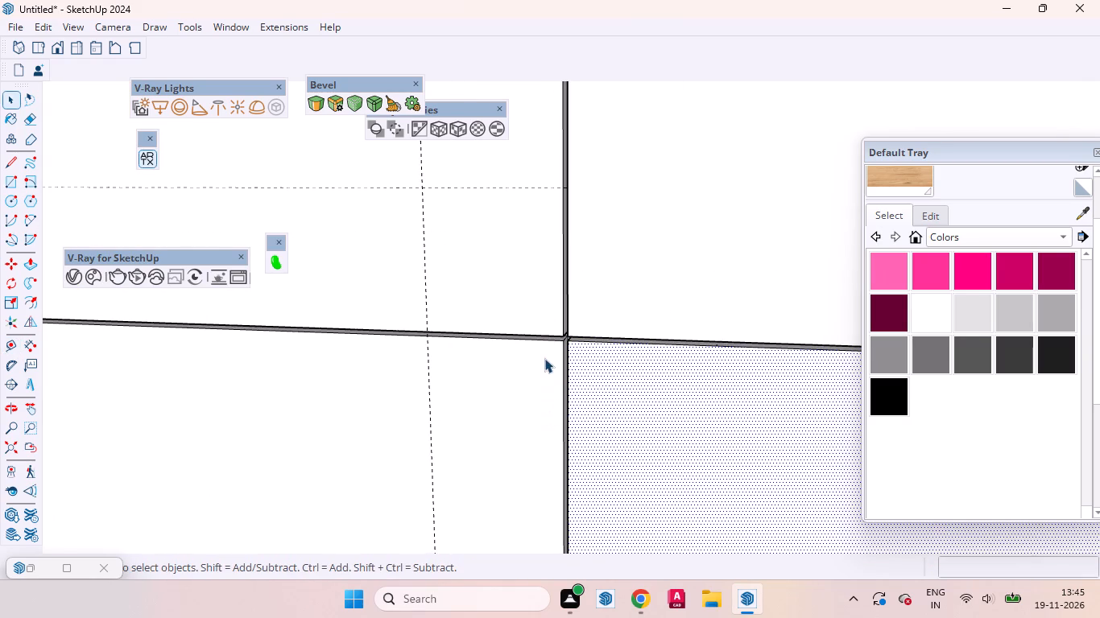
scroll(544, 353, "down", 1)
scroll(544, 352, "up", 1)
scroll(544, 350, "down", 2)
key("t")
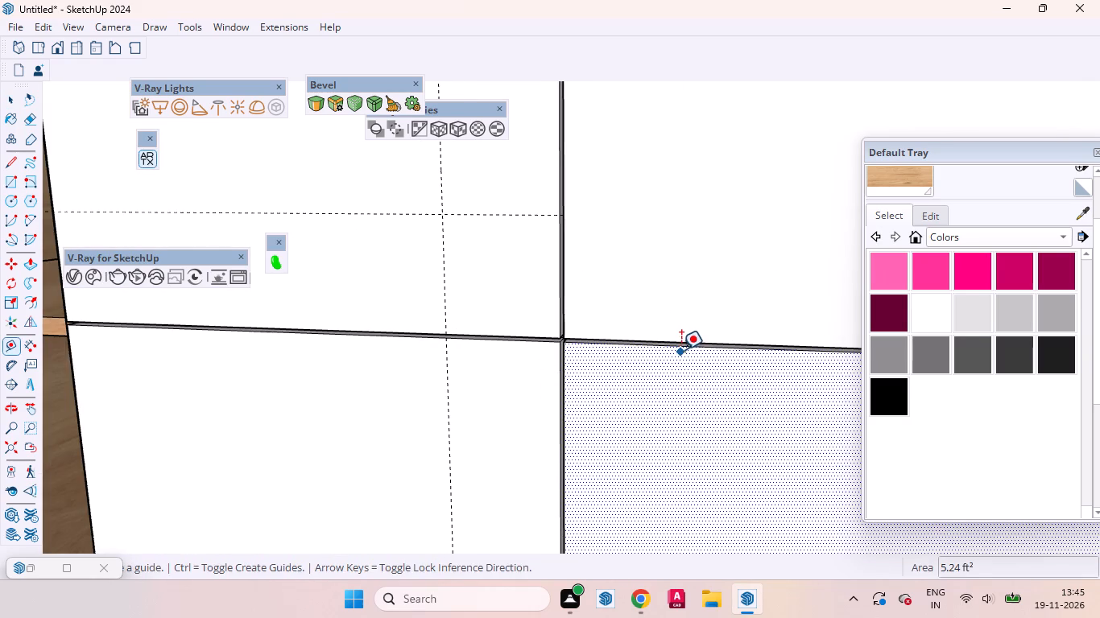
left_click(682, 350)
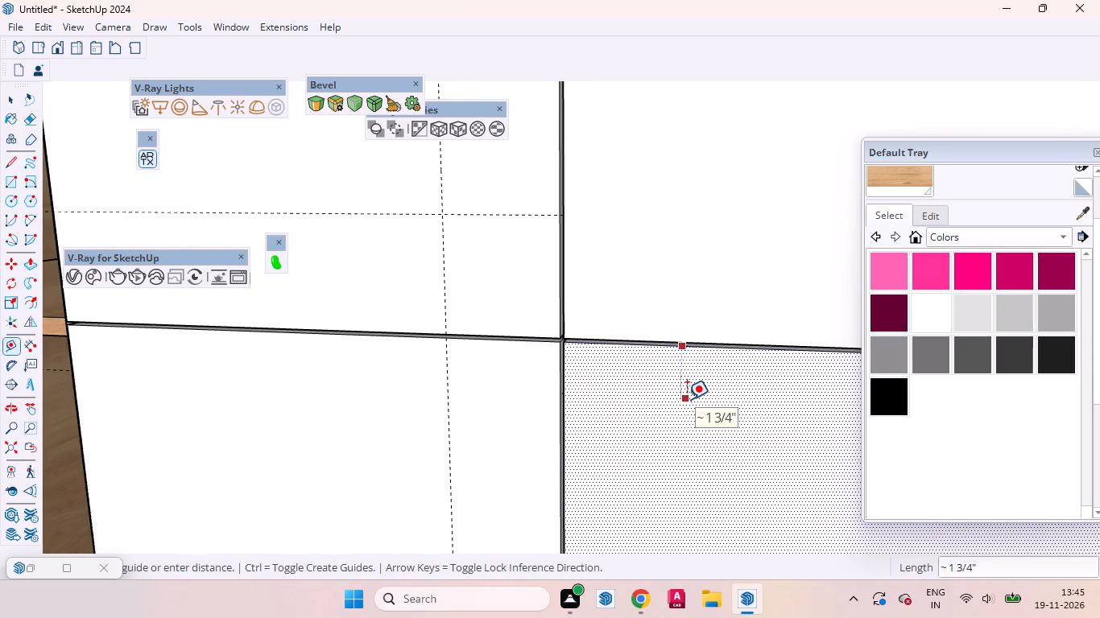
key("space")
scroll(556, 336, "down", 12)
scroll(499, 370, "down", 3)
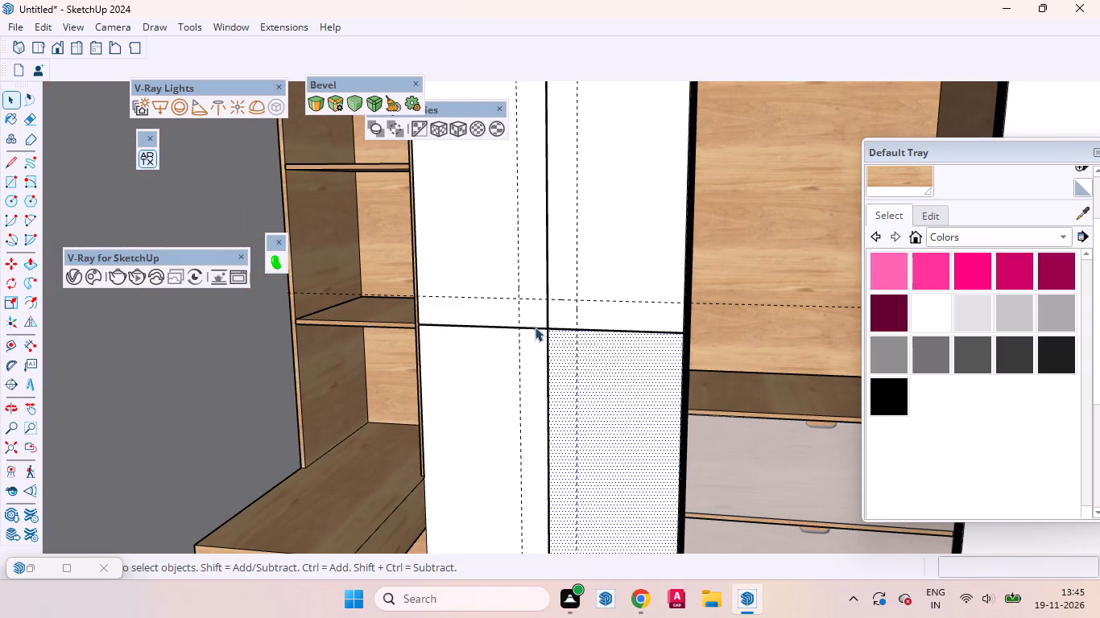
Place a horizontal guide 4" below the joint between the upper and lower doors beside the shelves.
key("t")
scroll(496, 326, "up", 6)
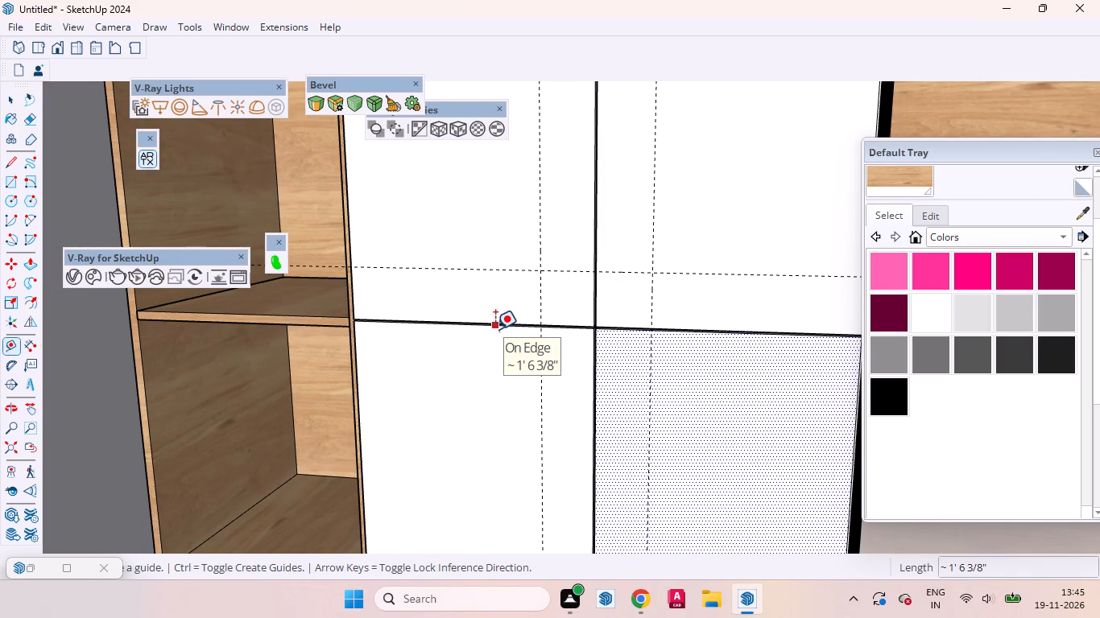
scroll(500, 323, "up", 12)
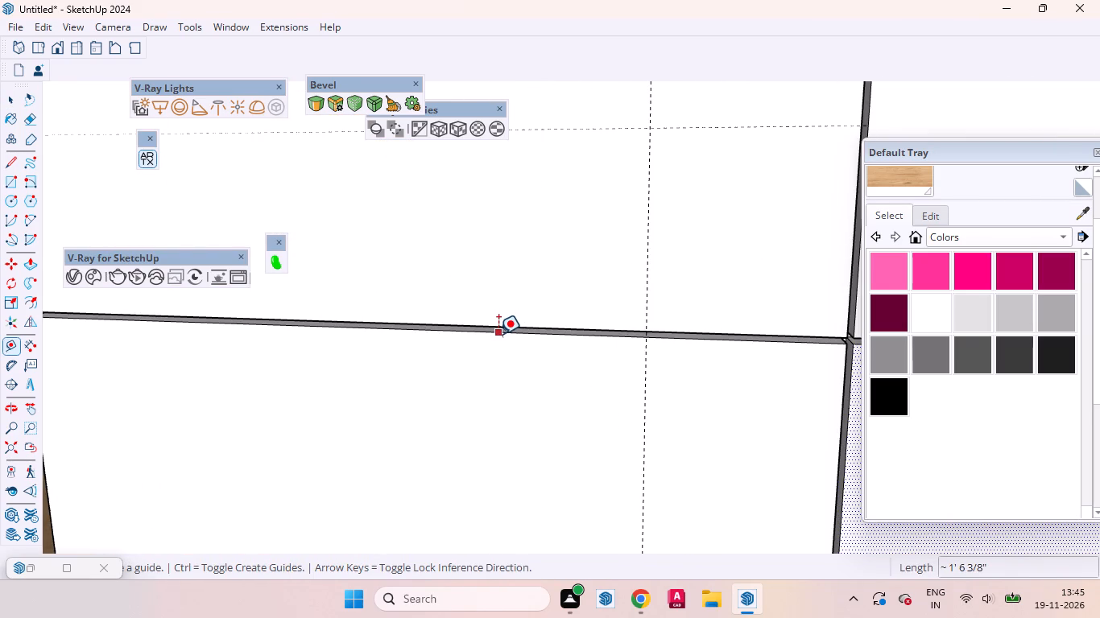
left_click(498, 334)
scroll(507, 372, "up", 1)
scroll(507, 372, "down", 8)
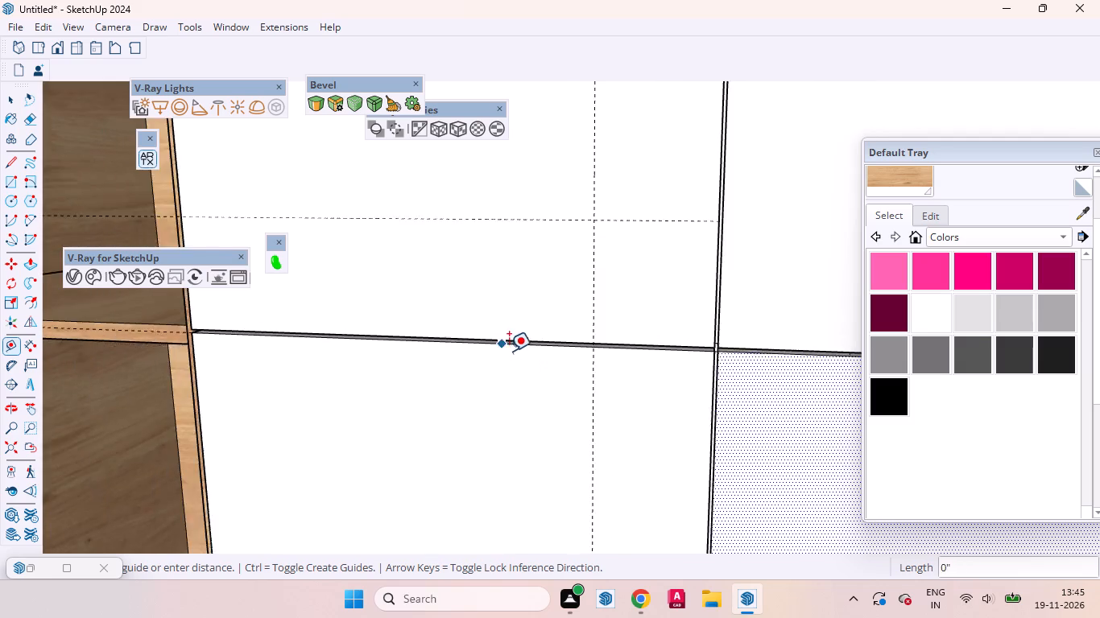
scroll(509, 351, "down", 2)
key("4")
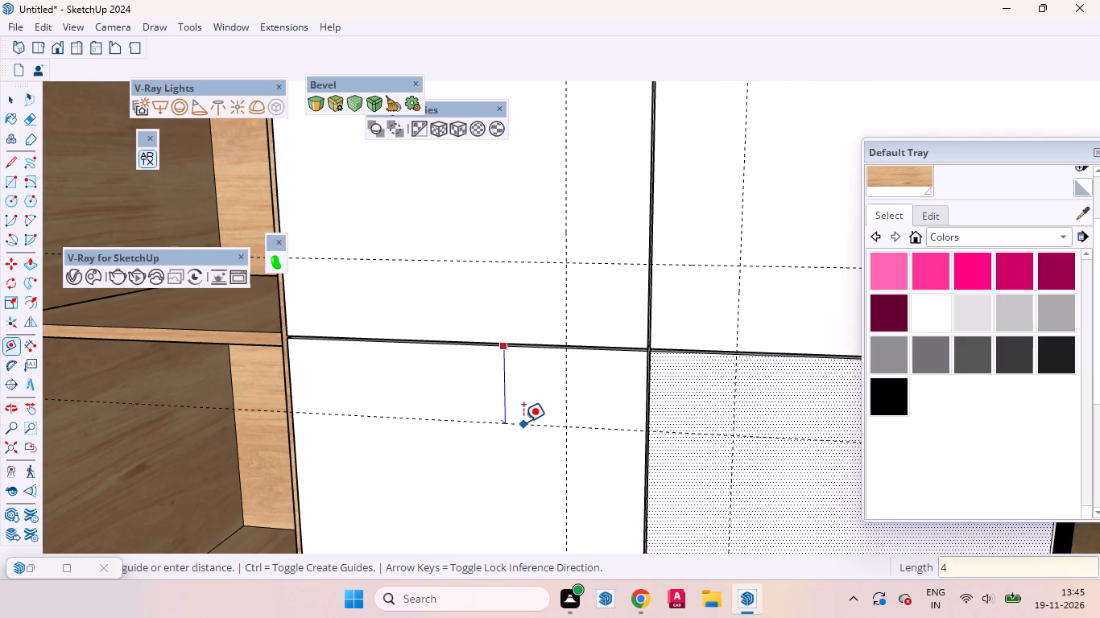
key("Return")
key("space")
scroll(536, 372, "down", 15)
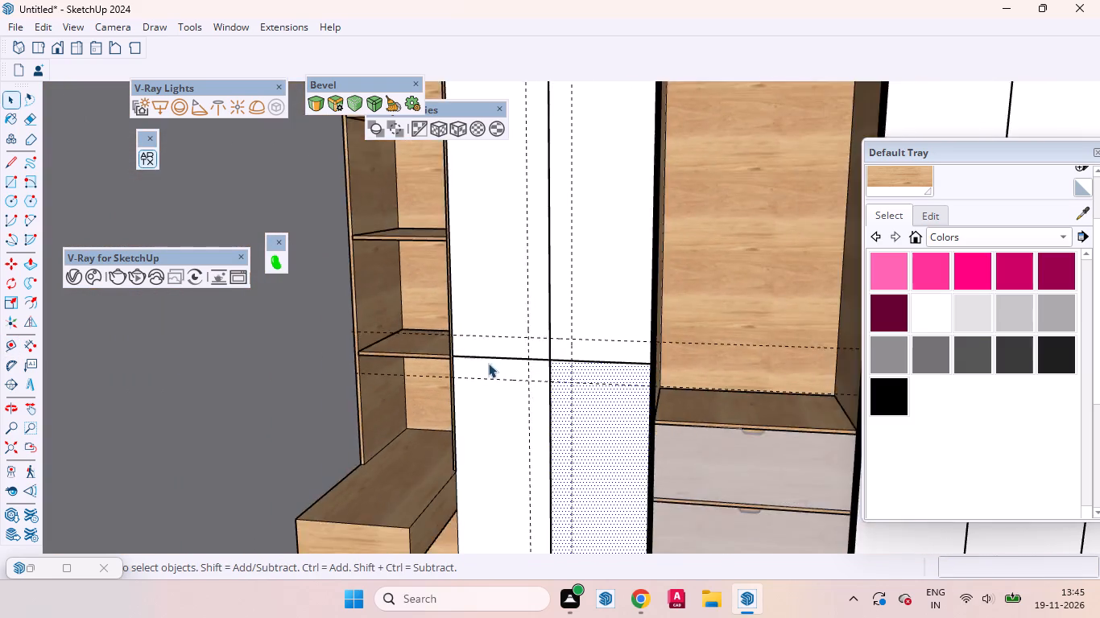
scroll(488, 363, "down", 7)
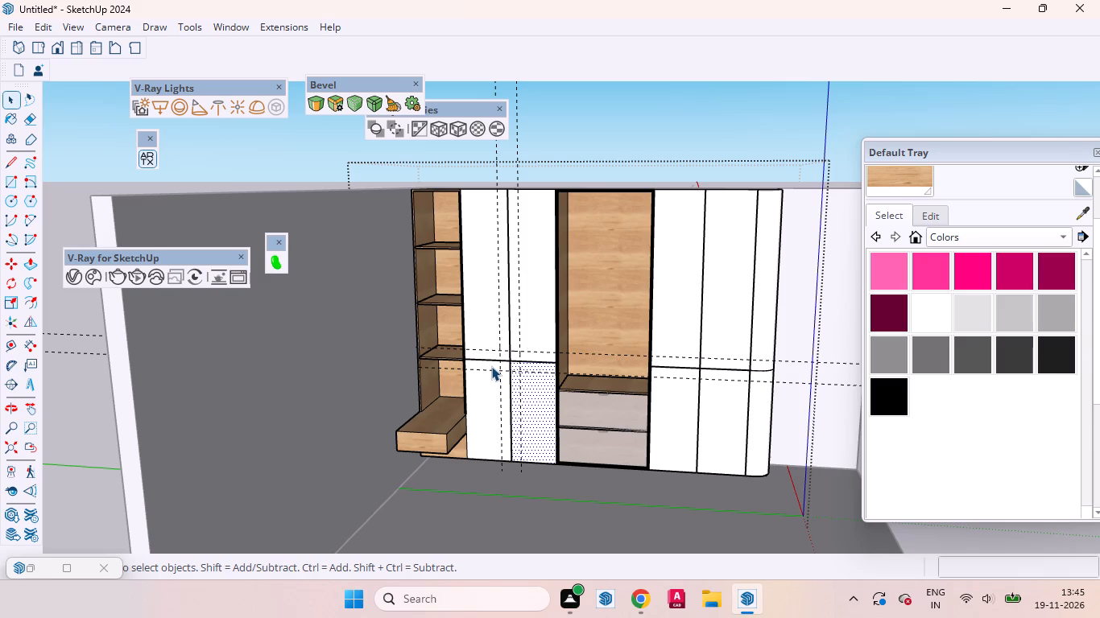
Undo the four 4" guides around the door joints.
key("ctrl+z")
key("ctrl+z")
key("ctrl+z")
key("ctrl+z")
Place vertical guides 6" to each side of the vertical joint between the two doors beside the open shelves.
scroll(515, 343, "up", 8)
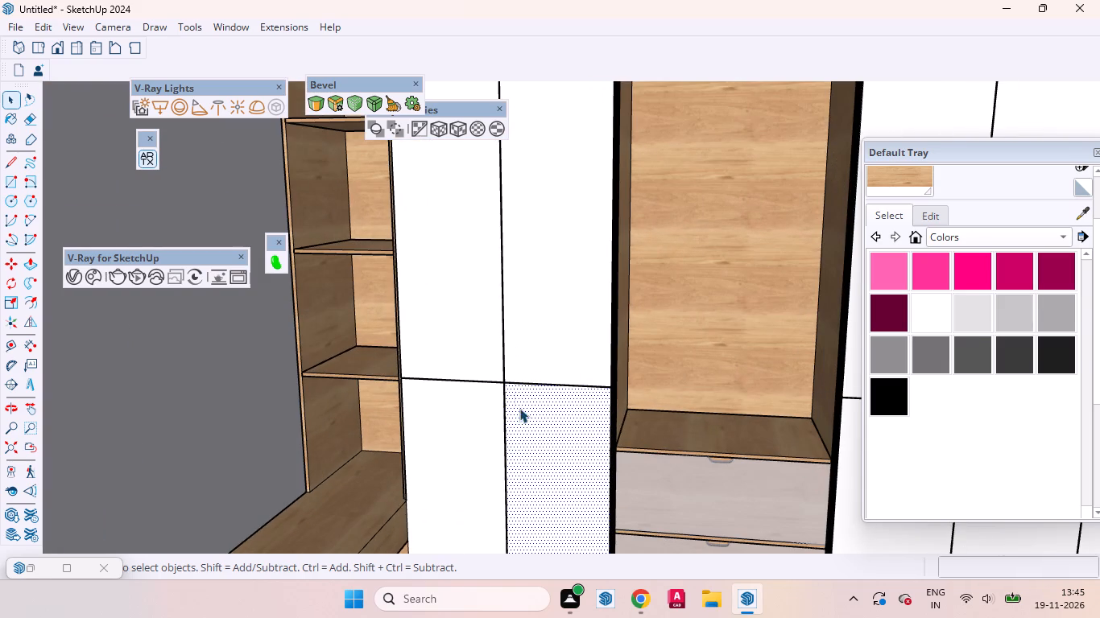
key("t")
scroll(515, 393, "up", 5)
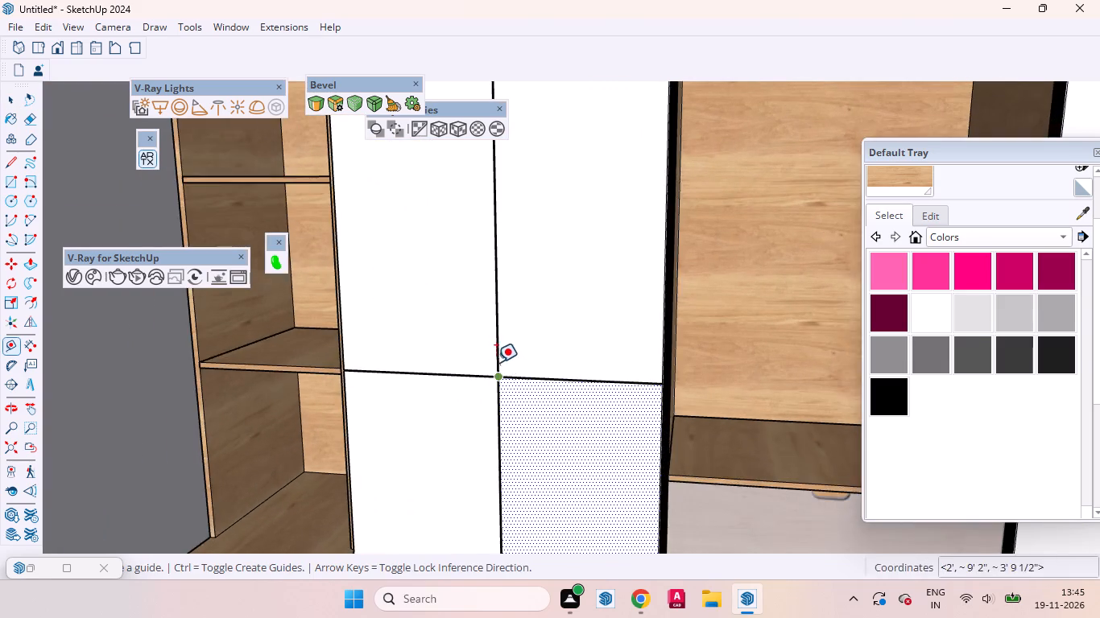
scroll(496, 362, "up", 9)
left_click(501, 323)
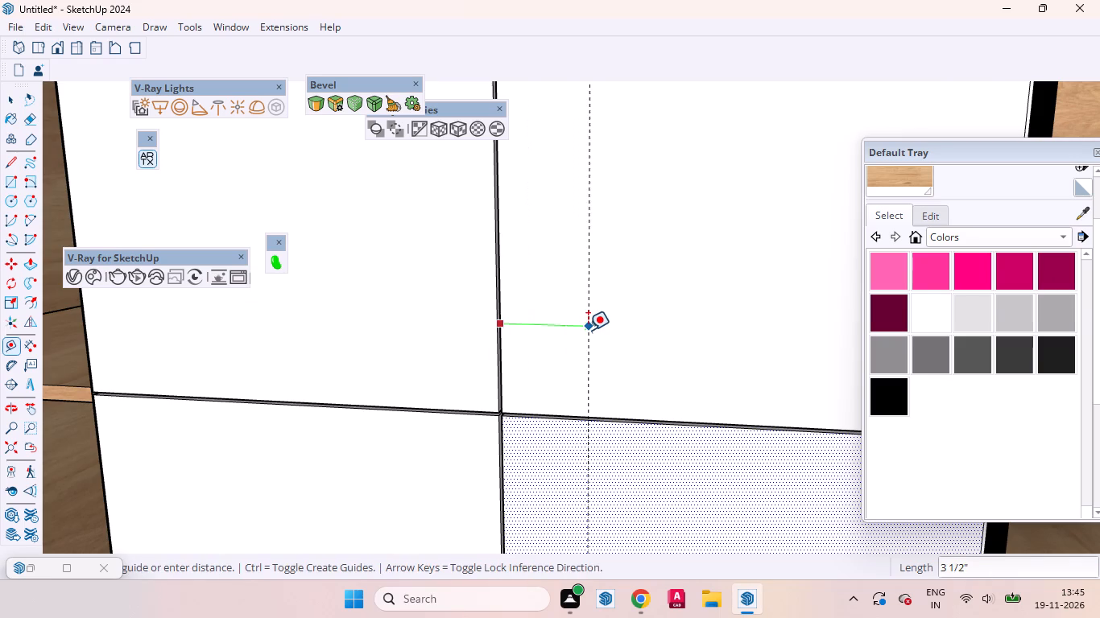
key("6")
key("Return")
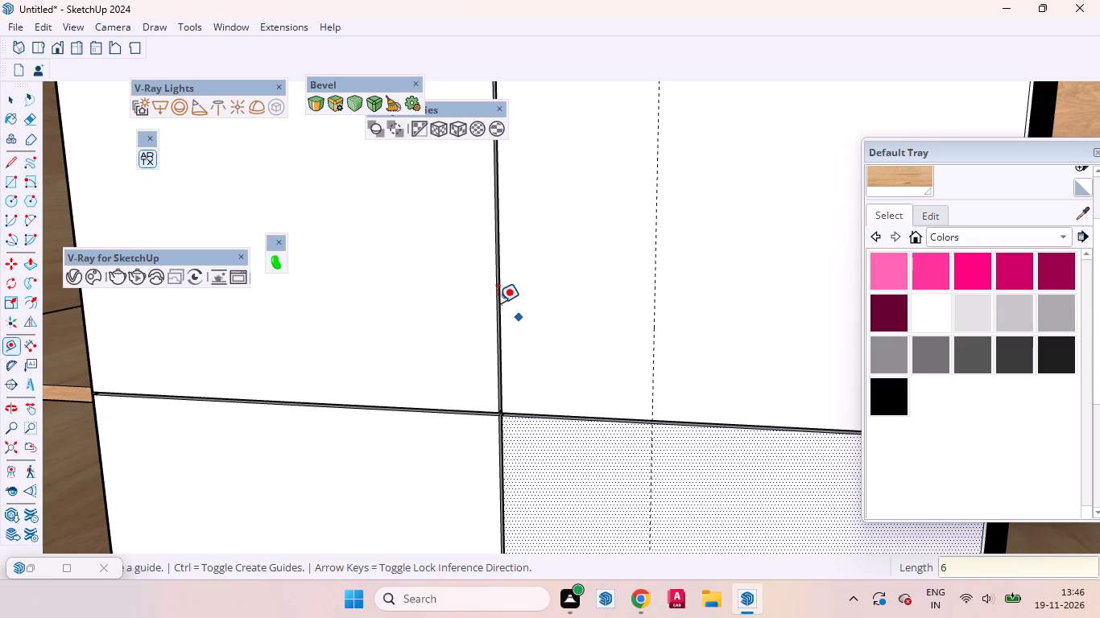
left_click(494, 301)
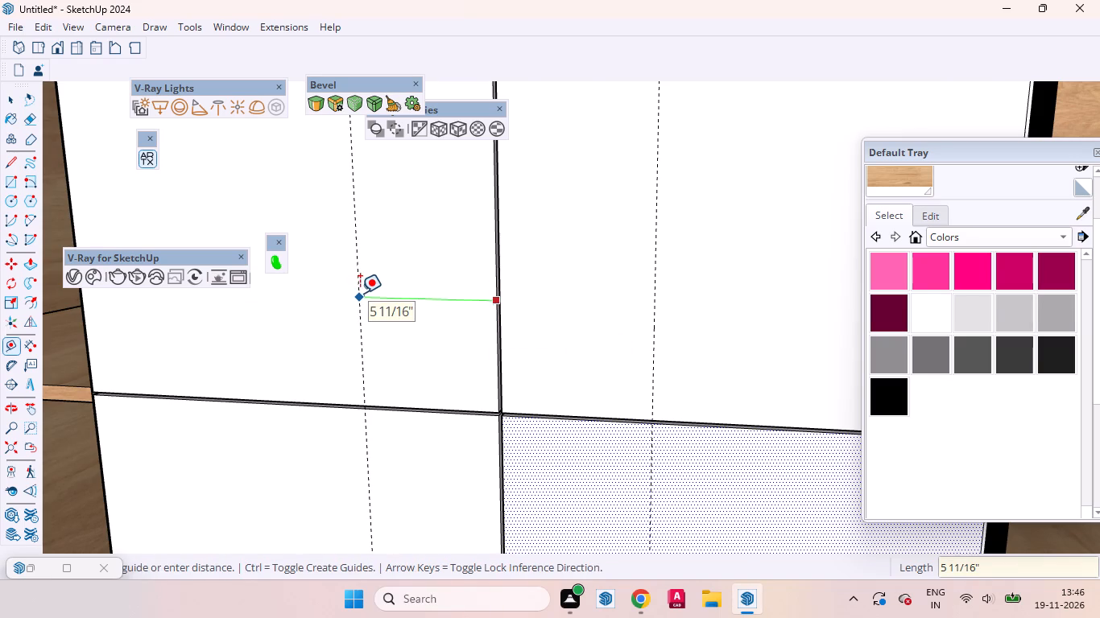
key("6")
key("Return")
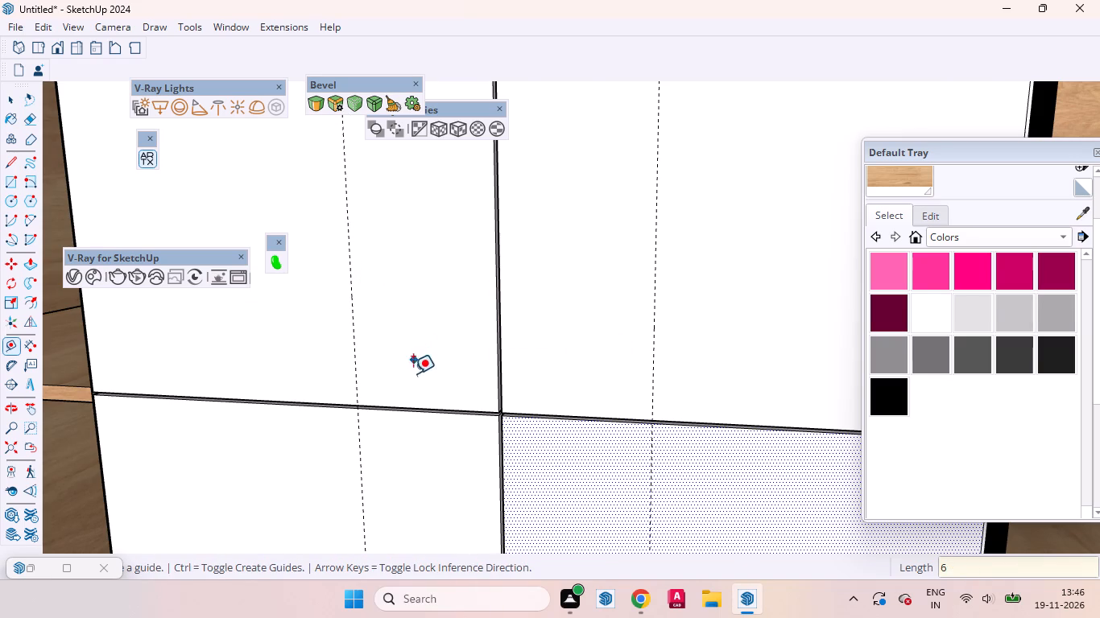
Place horizontal guides 6" above and 6" below the horizontal joint between the upper and lower doors.
left_click(417, 406)
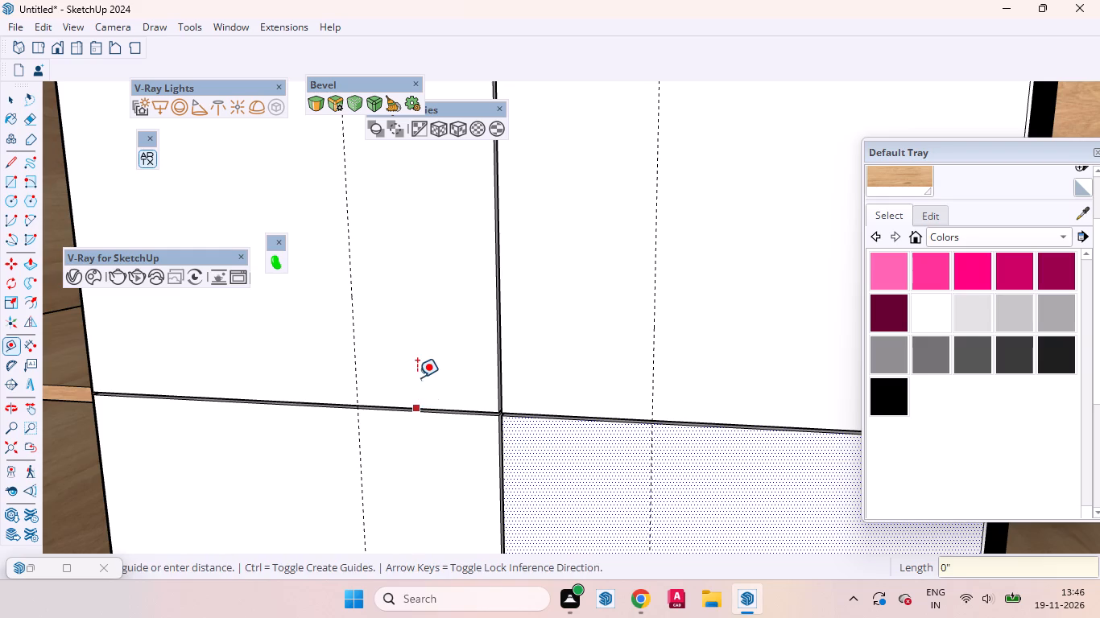
key("6")
key("Return")
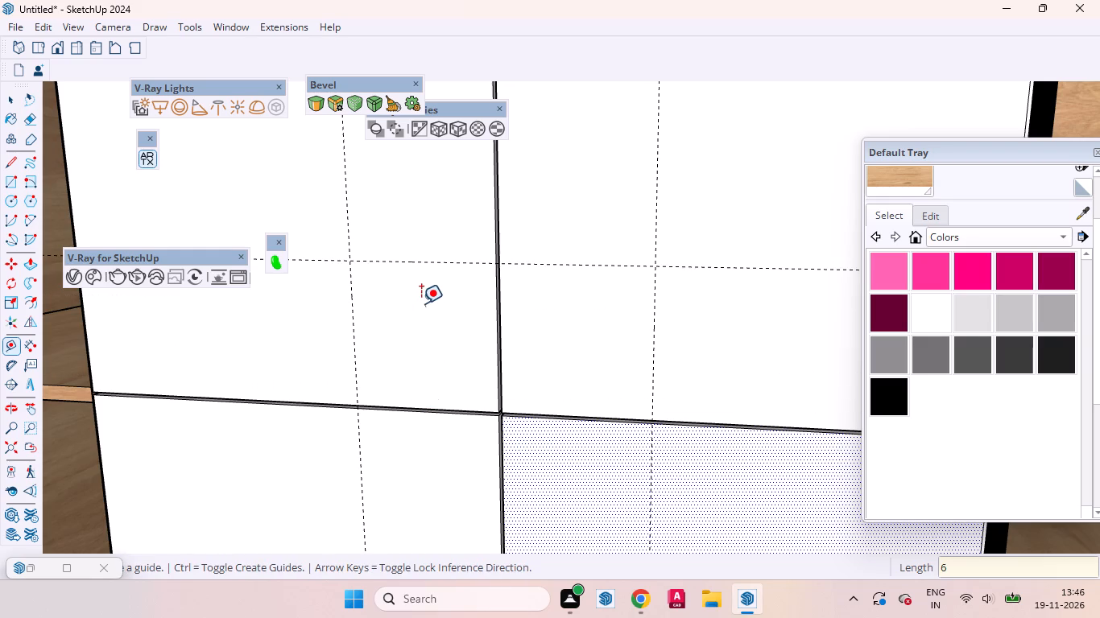
left_click(395, 413)
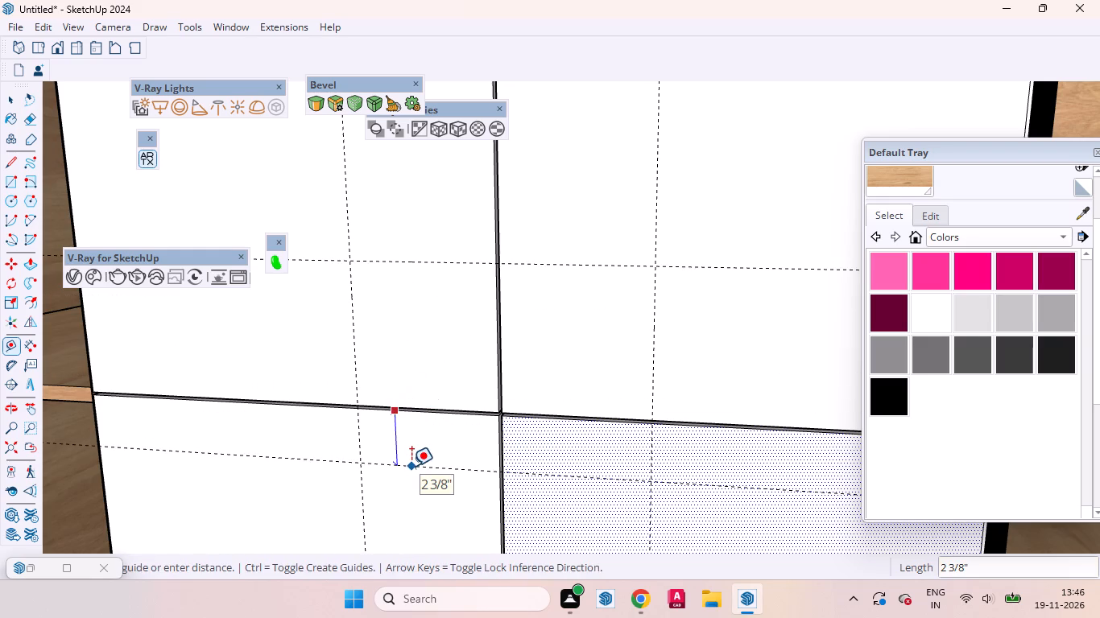
key("6")
key("Return")
key("space")
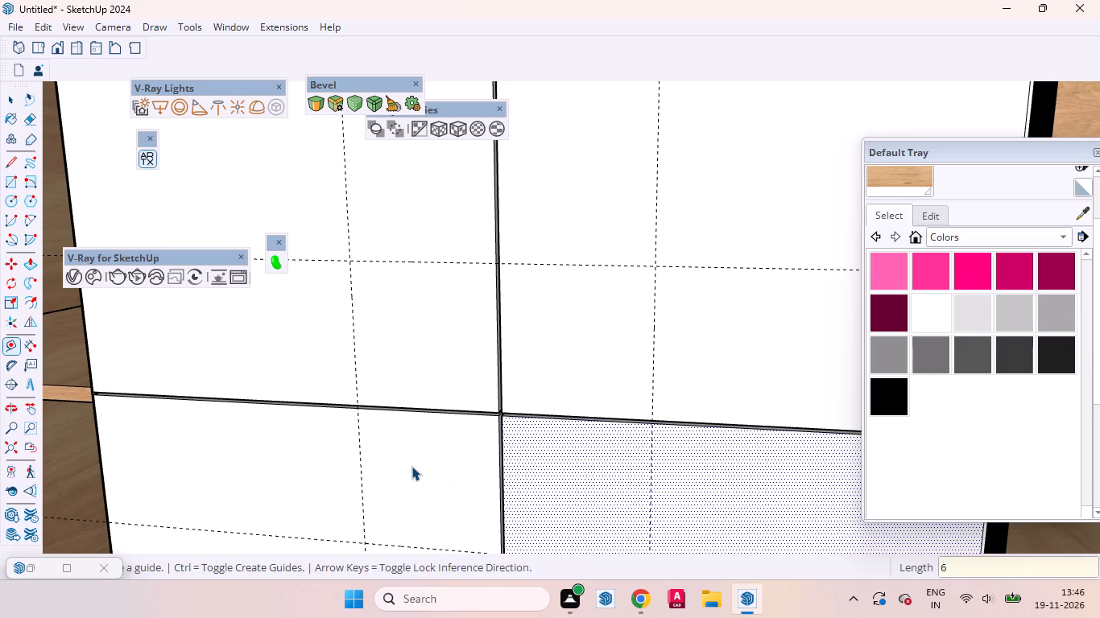
With the arc set to 100 sides, draw tangent arcs about 8 1/2" long across the meeting bottom corners of the two upper doors.
scroll(499, 414, "down", 3)
scroll(455, 385, "up", 1)
scroll(425, 332, "down", 4)
left_click(461, 348)
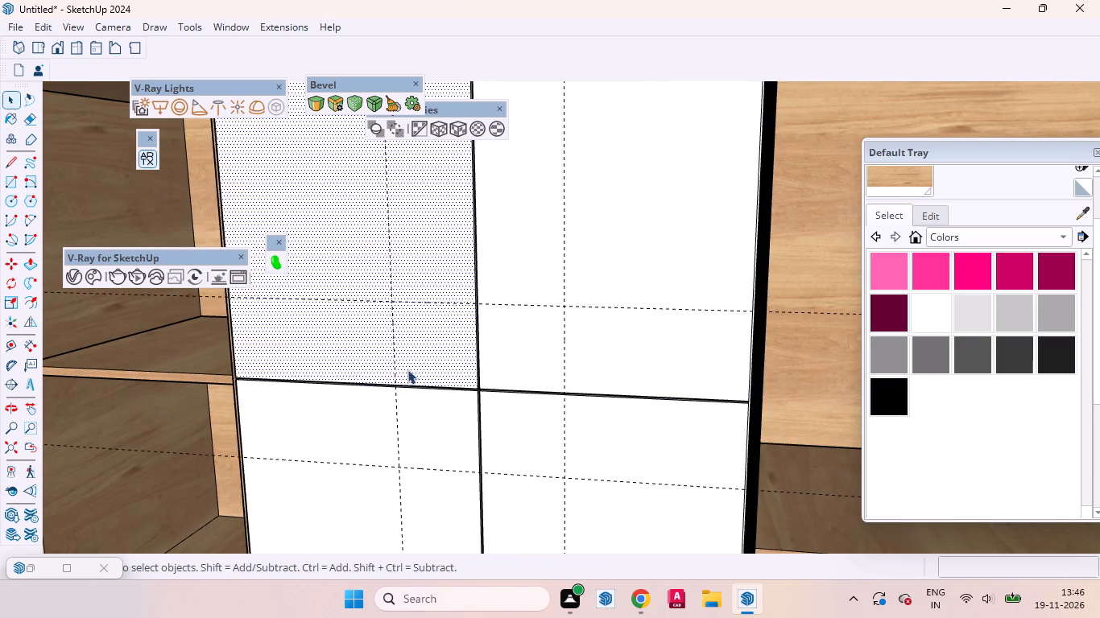
scroll(424, 361, "down", 4)
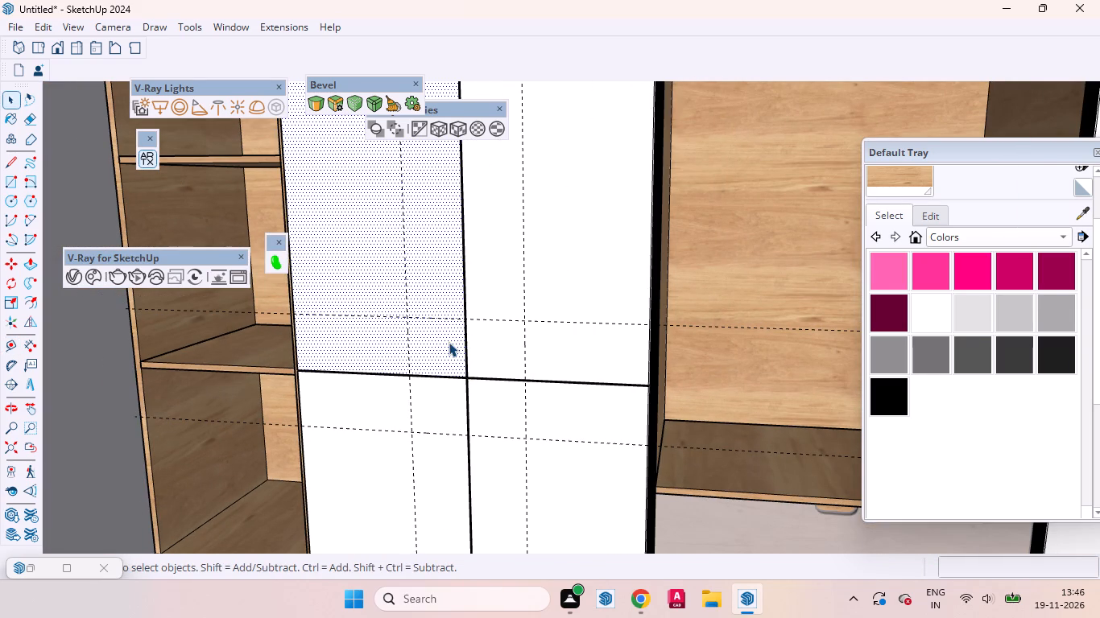
type("a100")
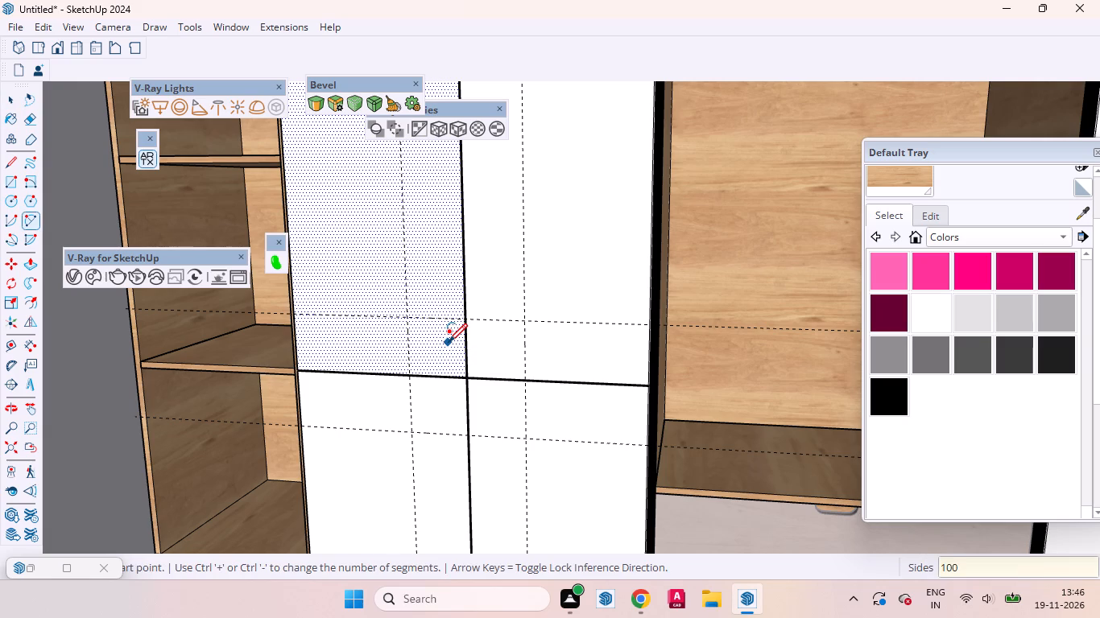
key("Return")
scroll(436, 370, "up", 11)
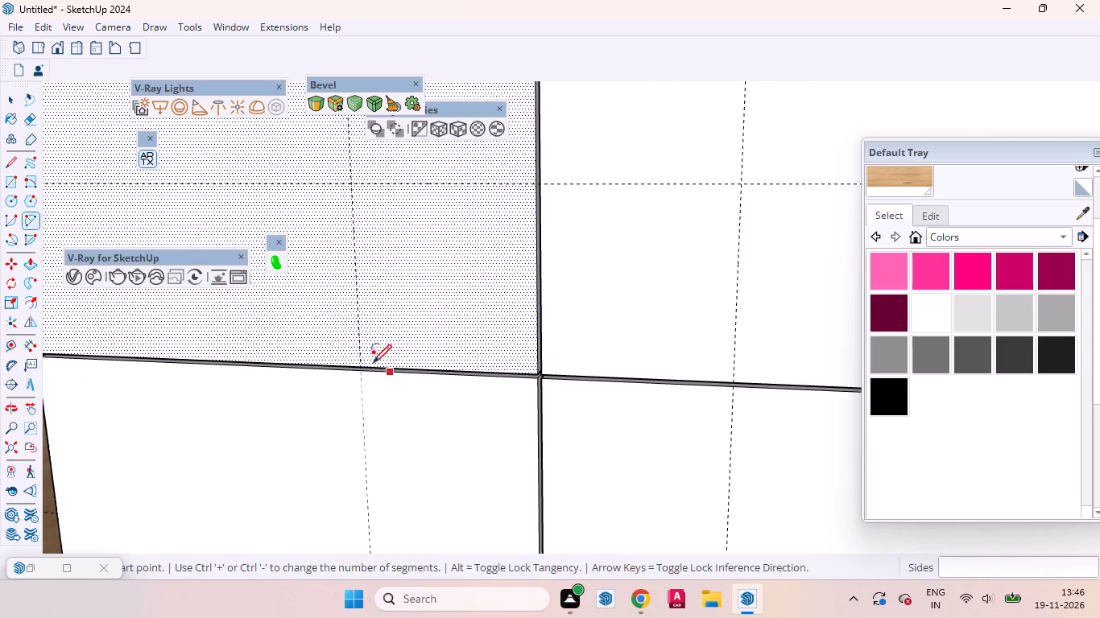
left_click(358, 367)
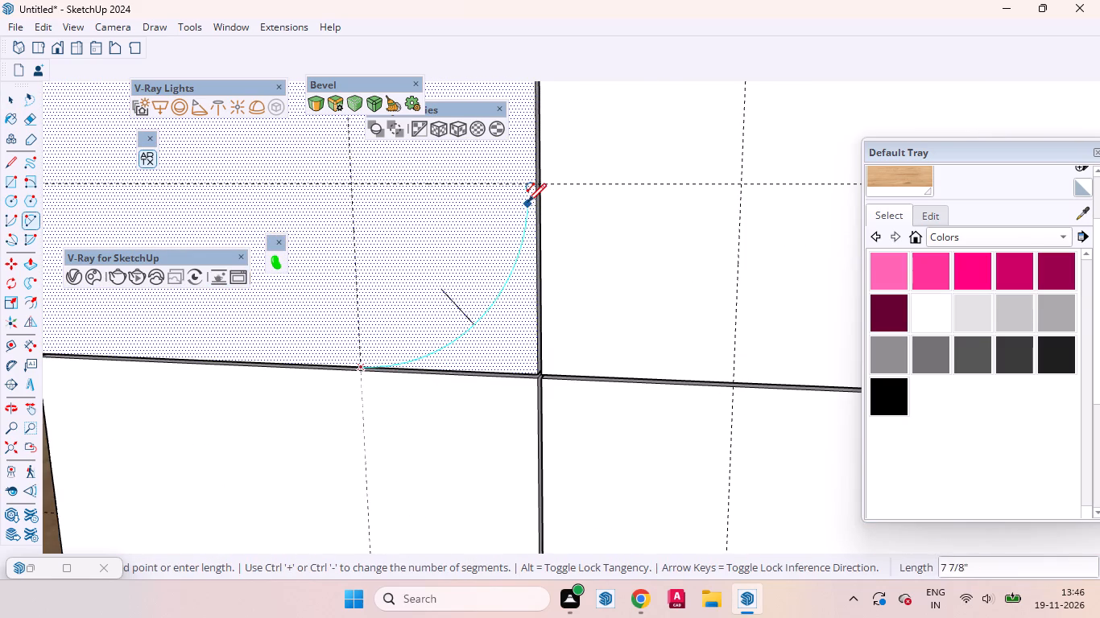
double_click(534, 187)
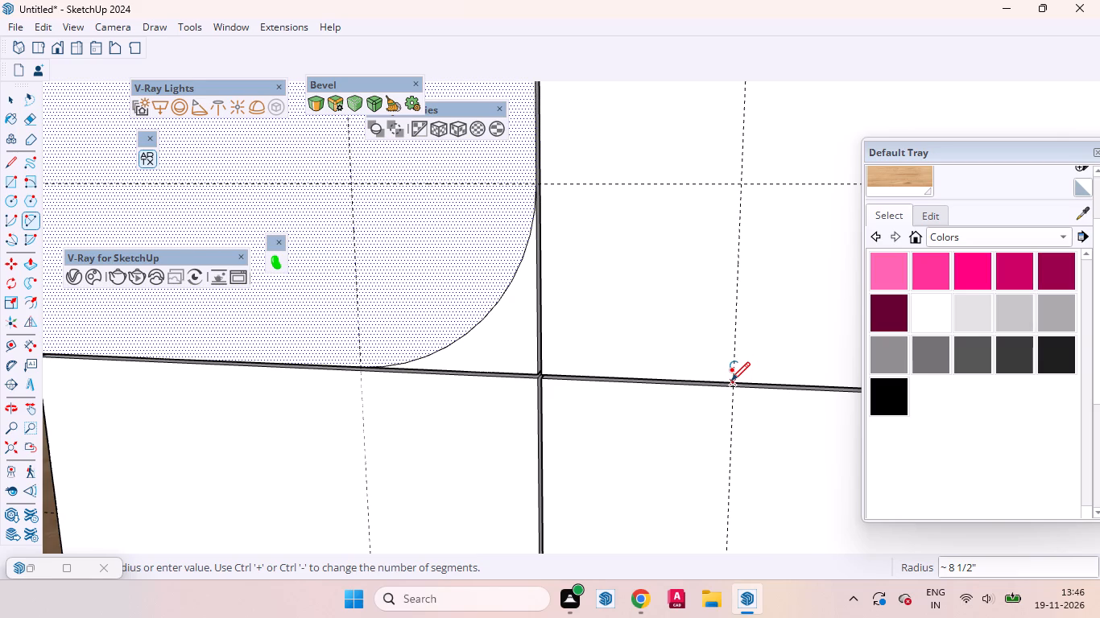
left_click(731, 381)
double_click(541, 182)
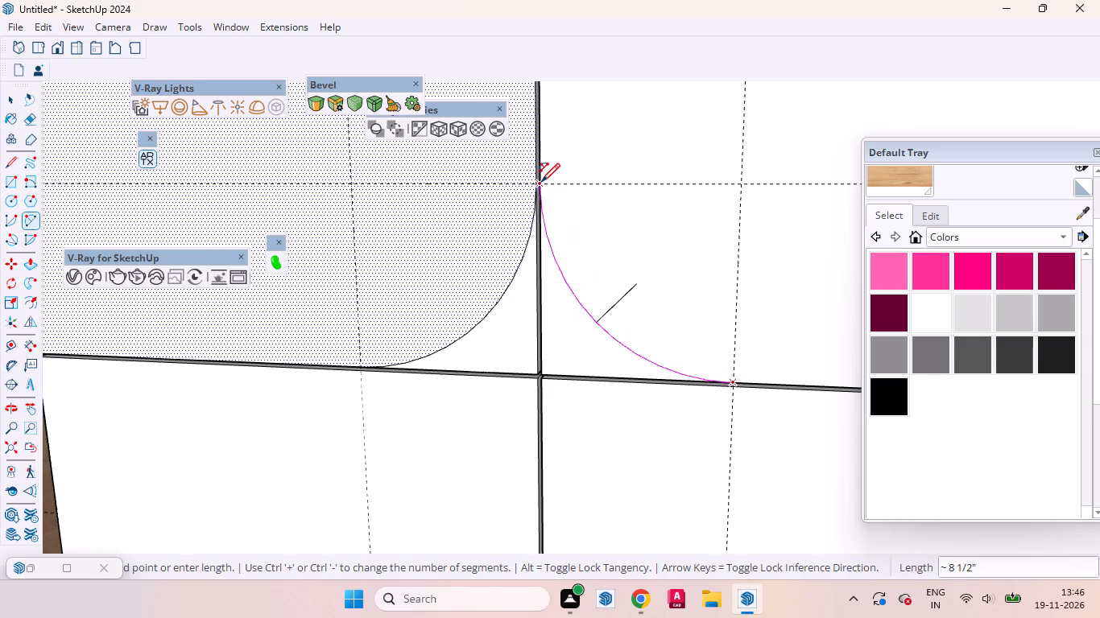
Draw a tangent arc about 8 1/2" long across the inner top corner of the lower door farther from the shelves.
scroll(548, 201, "down", 4)
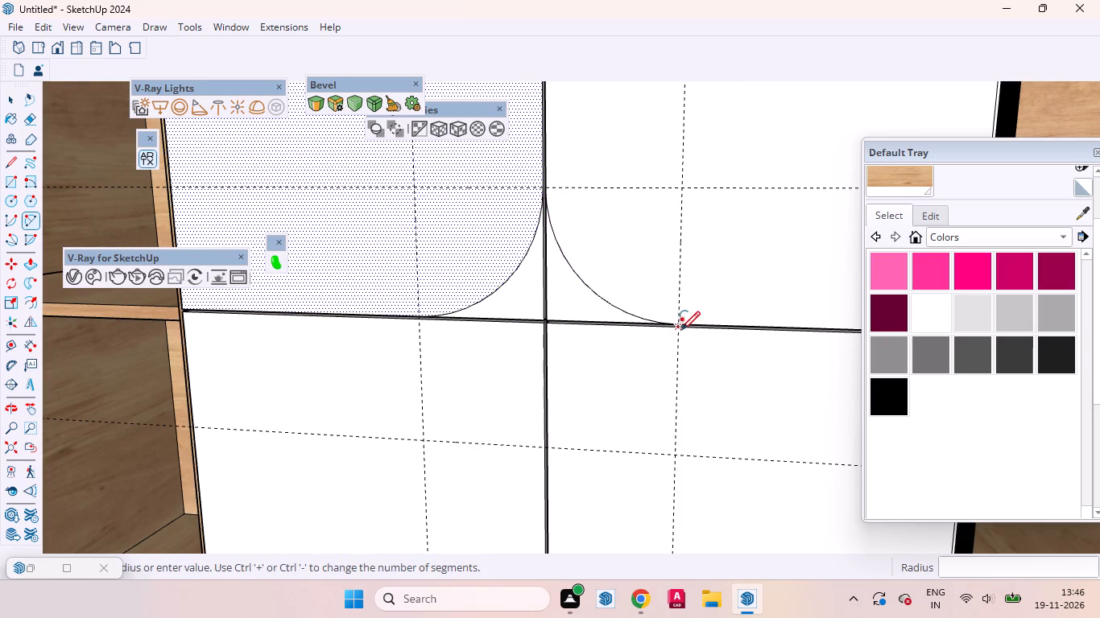
left_click(679, 330)
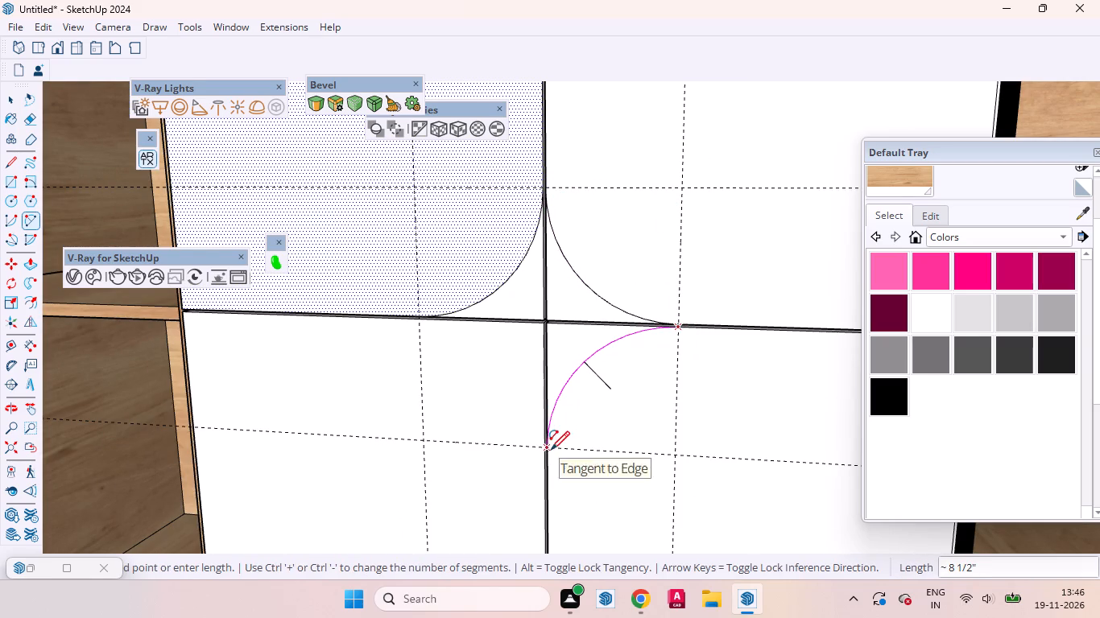
double_click(548, 451)
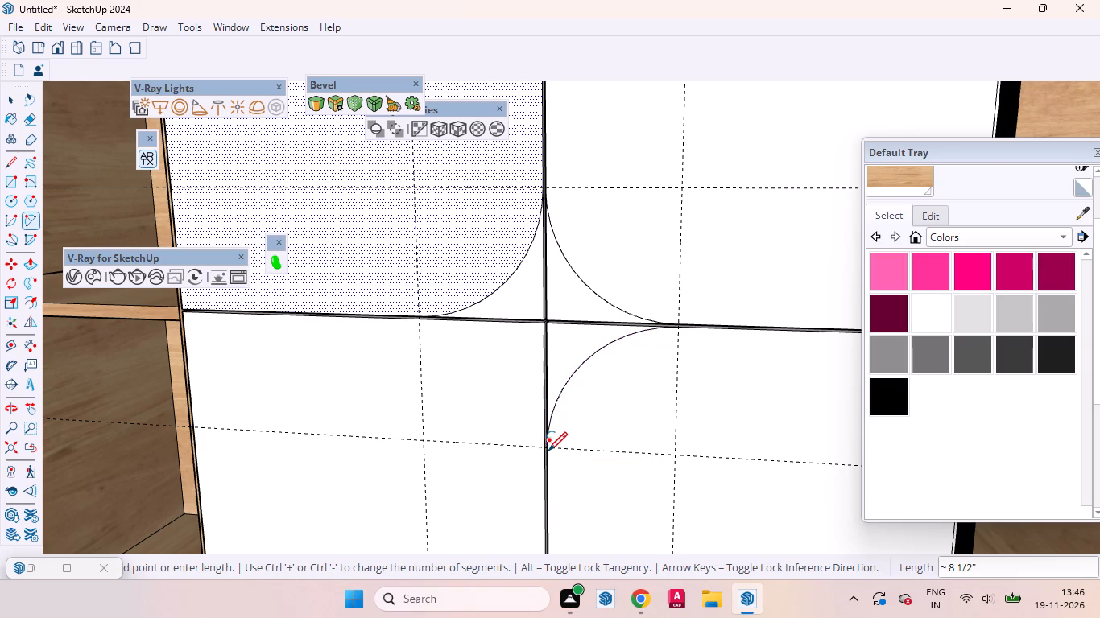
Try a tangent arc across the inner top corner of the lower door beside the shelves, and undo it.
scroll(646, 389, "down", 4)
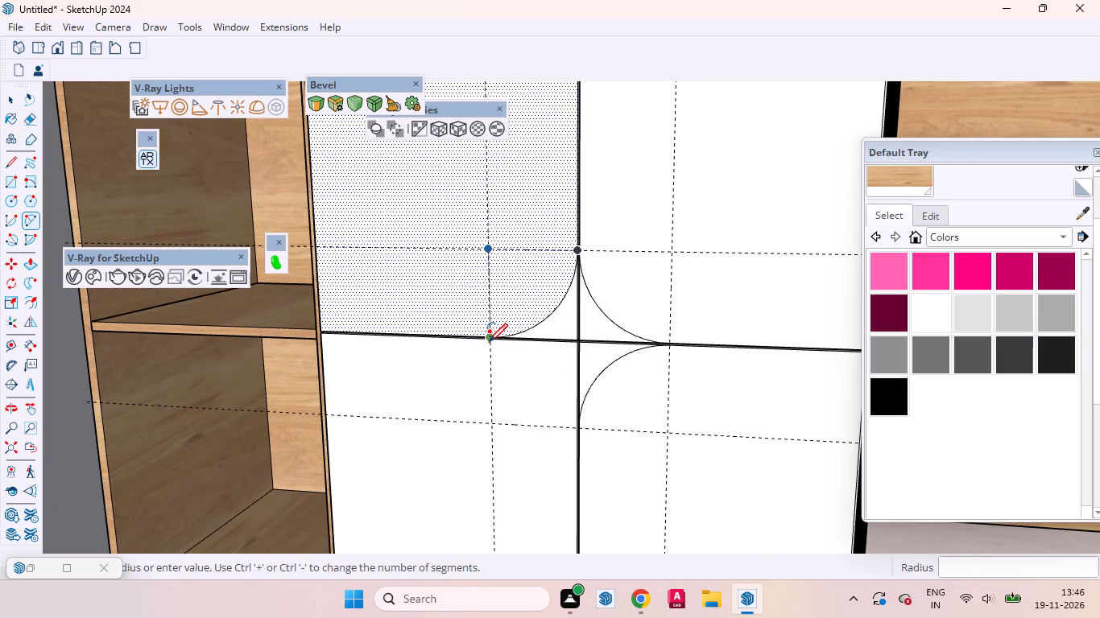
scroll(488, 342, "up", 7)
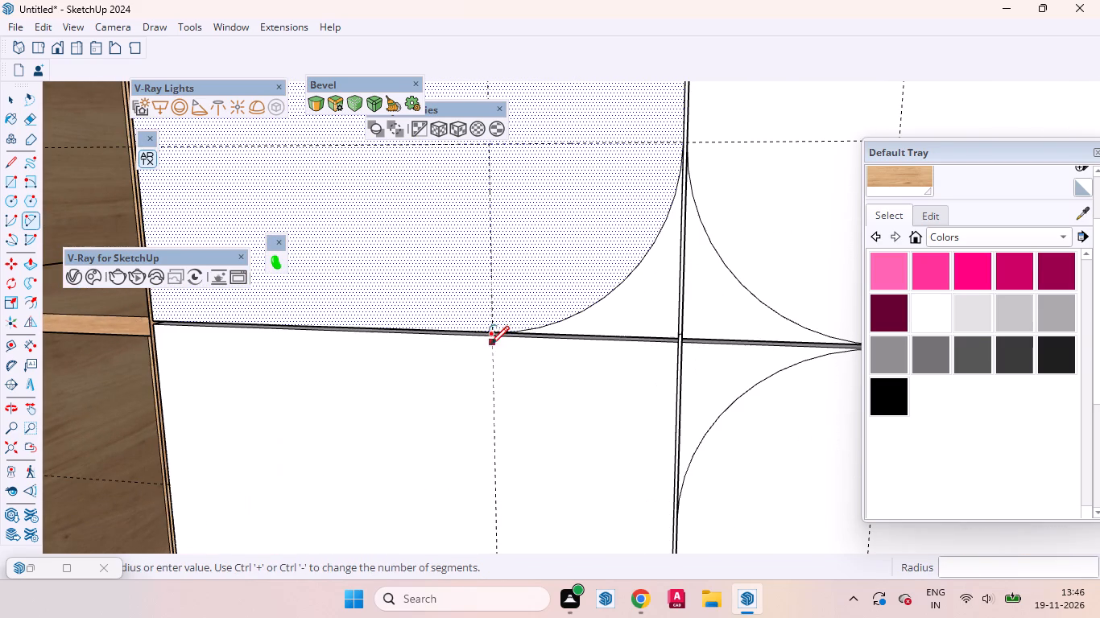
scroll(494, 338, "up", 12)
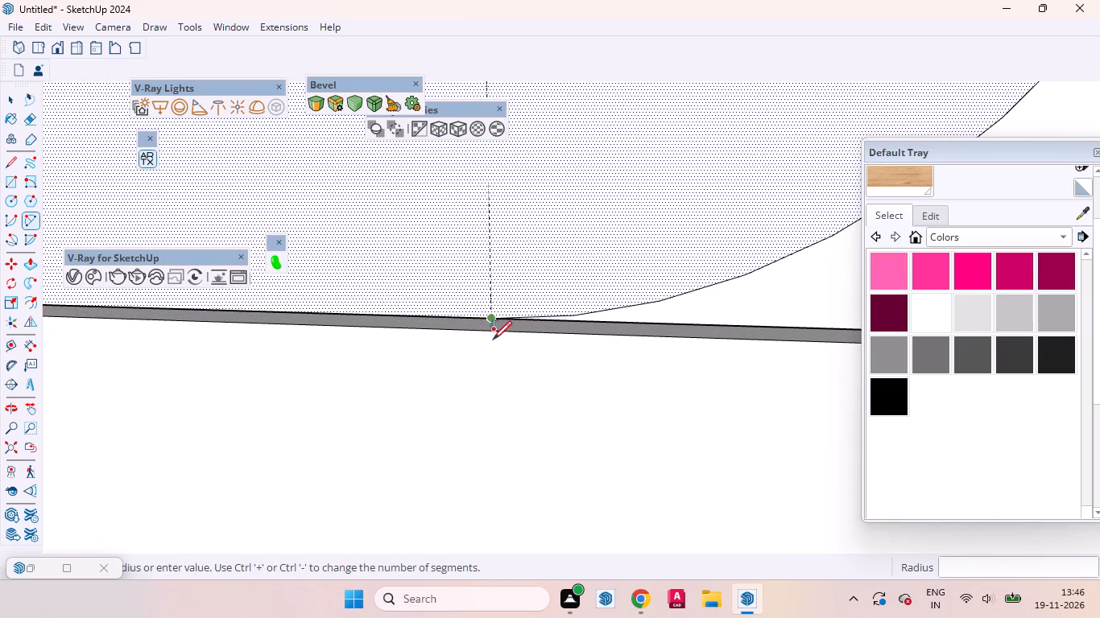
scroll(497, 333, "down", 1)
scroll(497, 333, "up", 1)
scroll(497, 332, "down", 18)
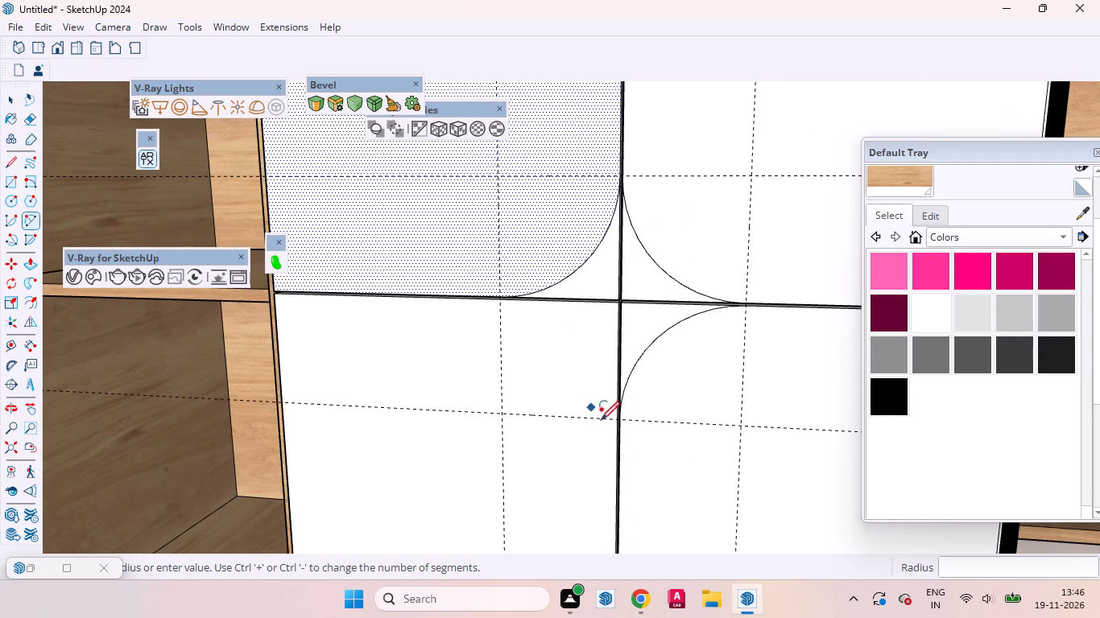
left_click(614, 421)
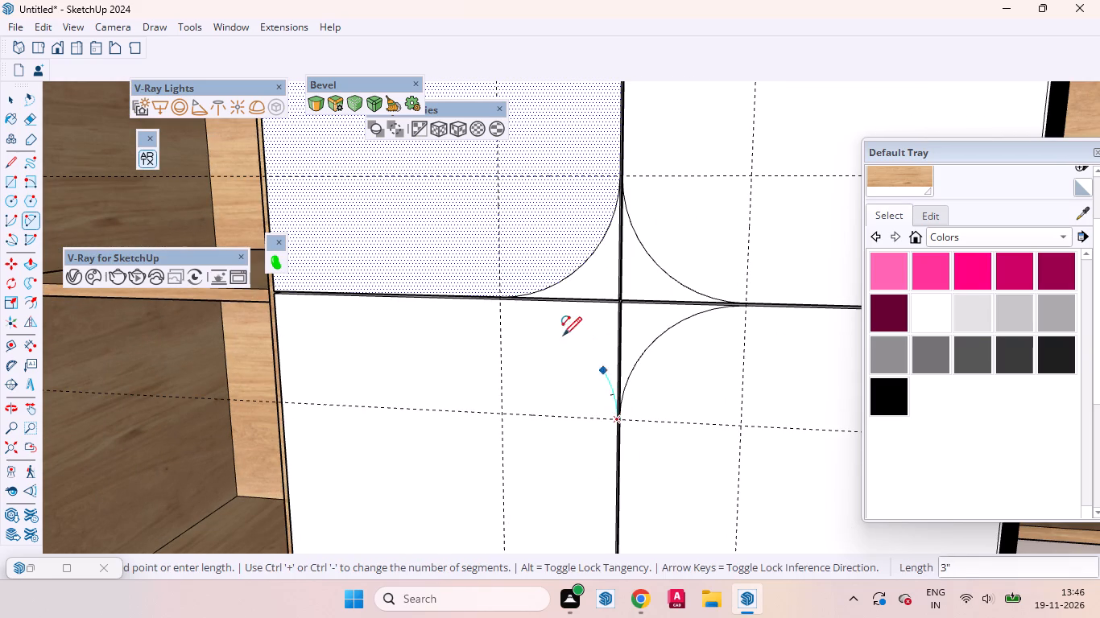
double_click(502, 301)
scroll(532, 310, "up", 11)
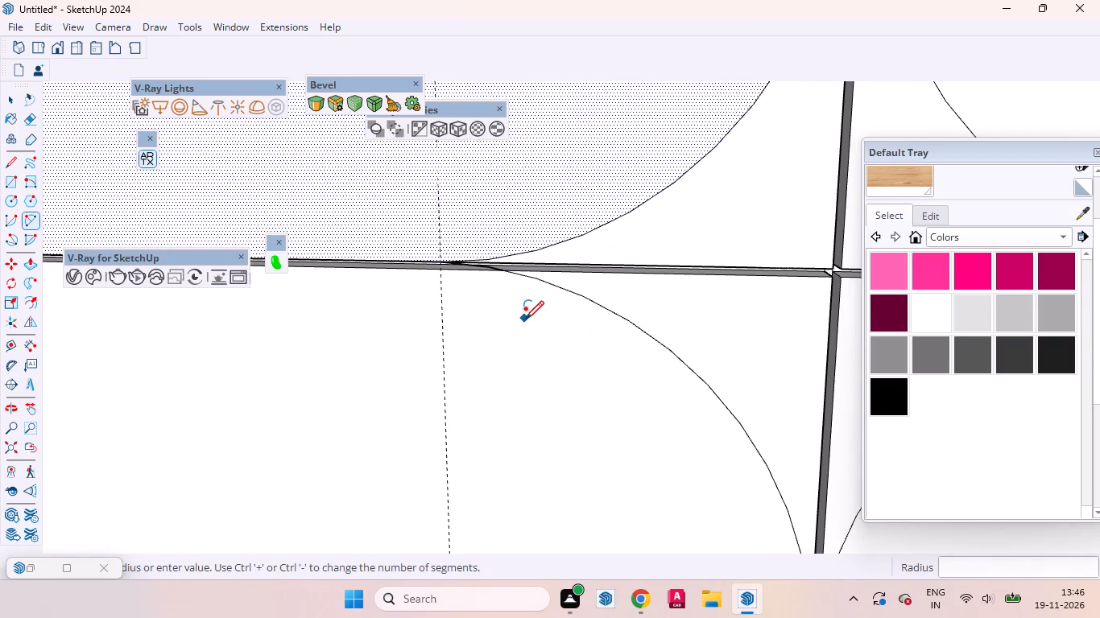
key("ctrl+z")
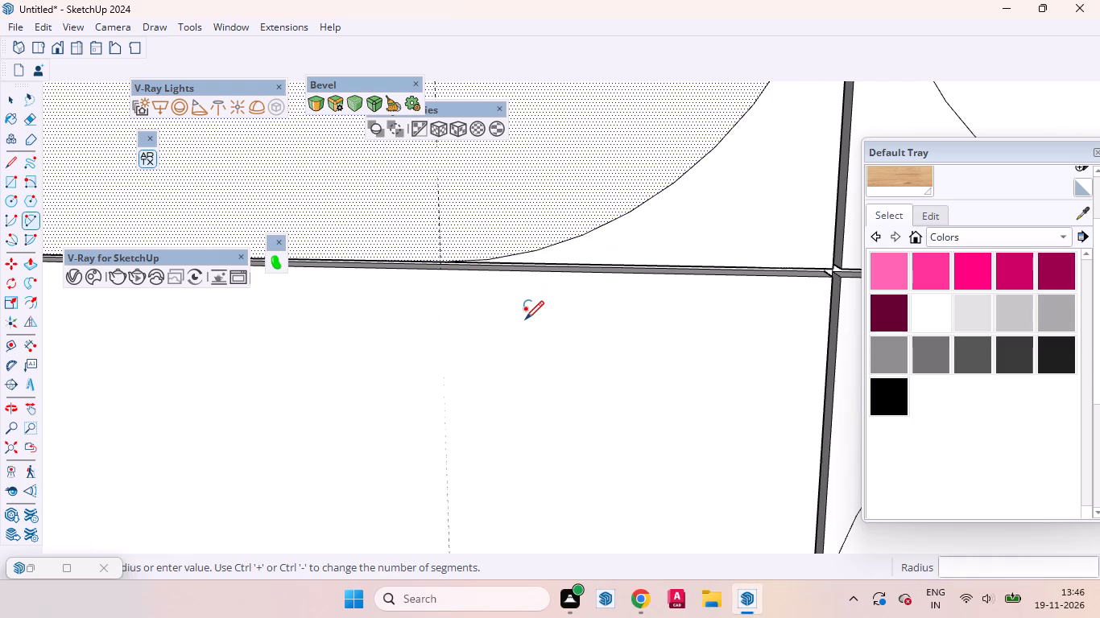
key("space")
Examine the door joint and the arc tangent points around the lower door beside the shelves from several angles.
scroll(535, 364, "down", 4)
middle_click_drag(605, 402, 445, 367)
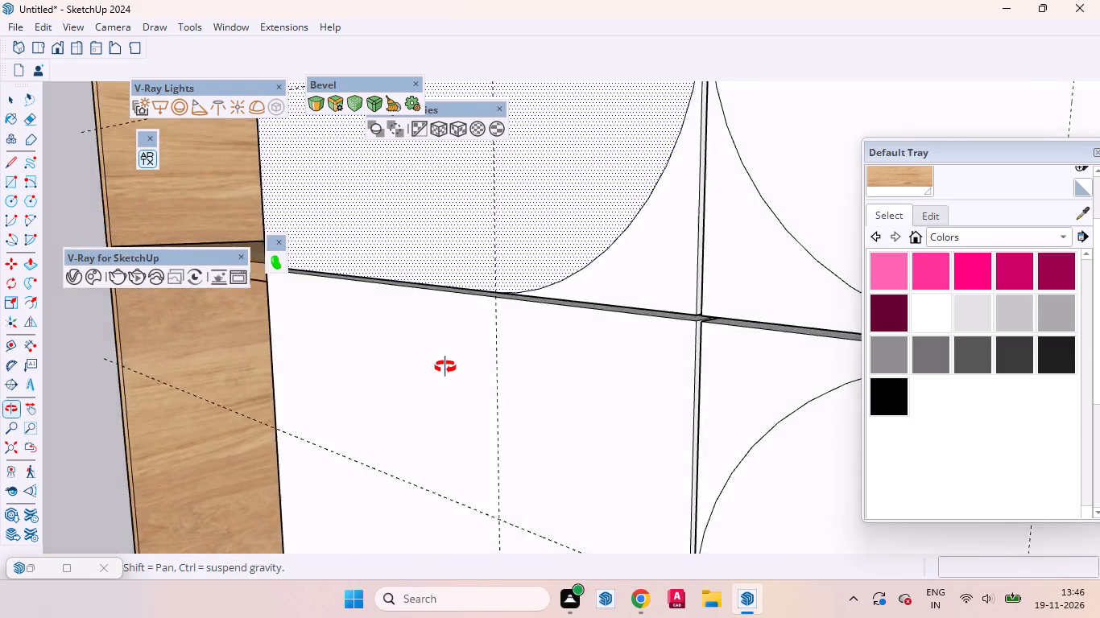
middle_click_drag(445, 367, 450, 368)
scroll(505, 286, "up", 2)
key("a")
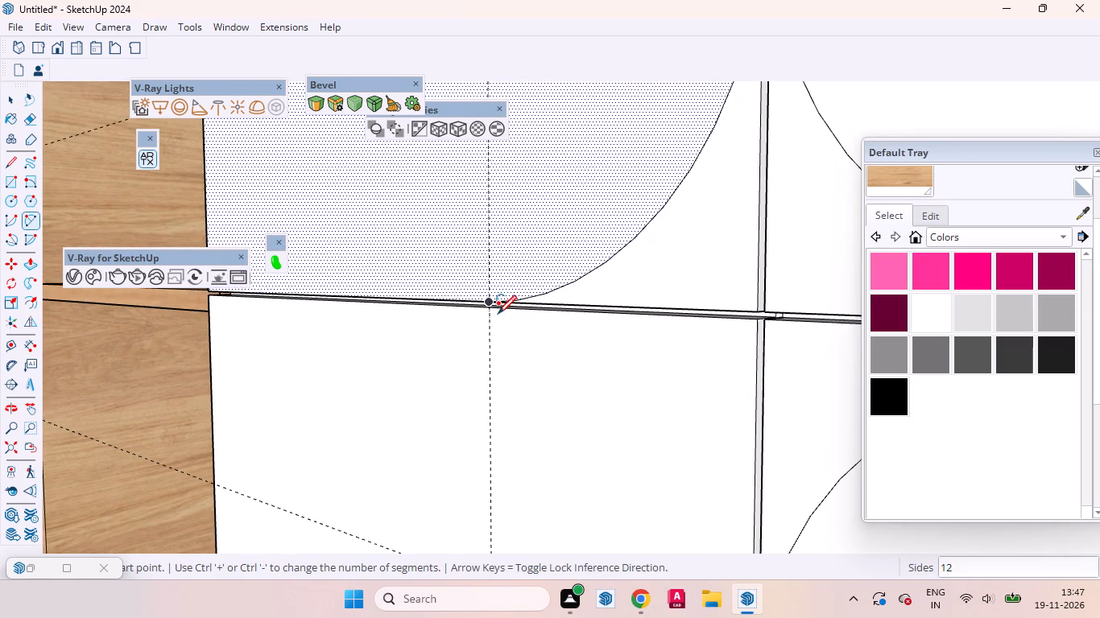
scroll(497, 304, "down", 1)
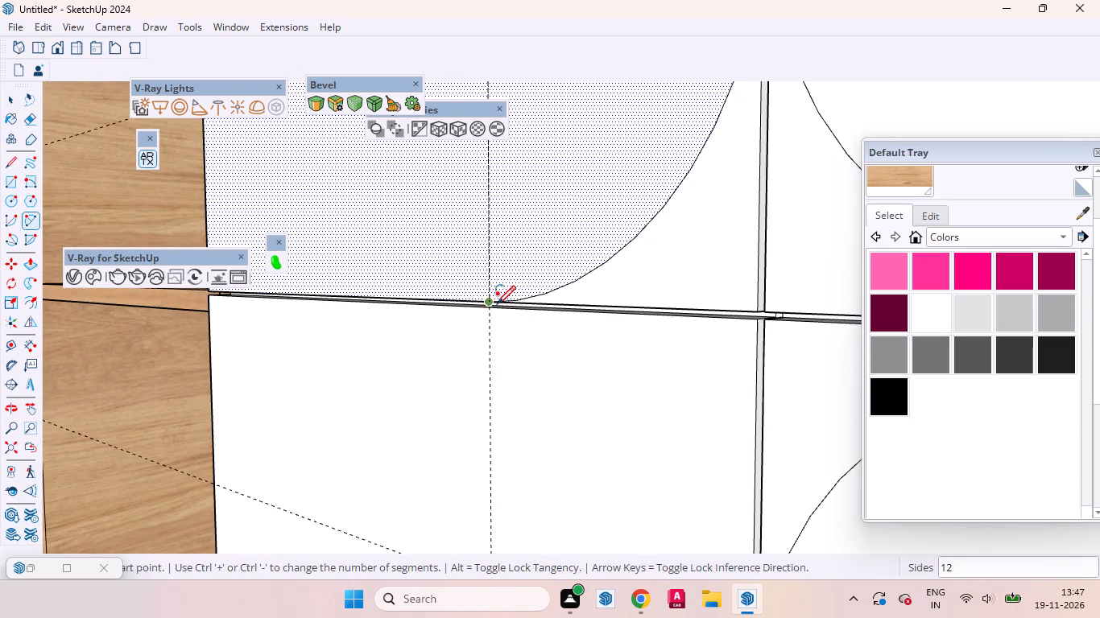
scroll(497, 304, "down", 5)
key("space")
middle_click_drag(510, 373, 312, 406)
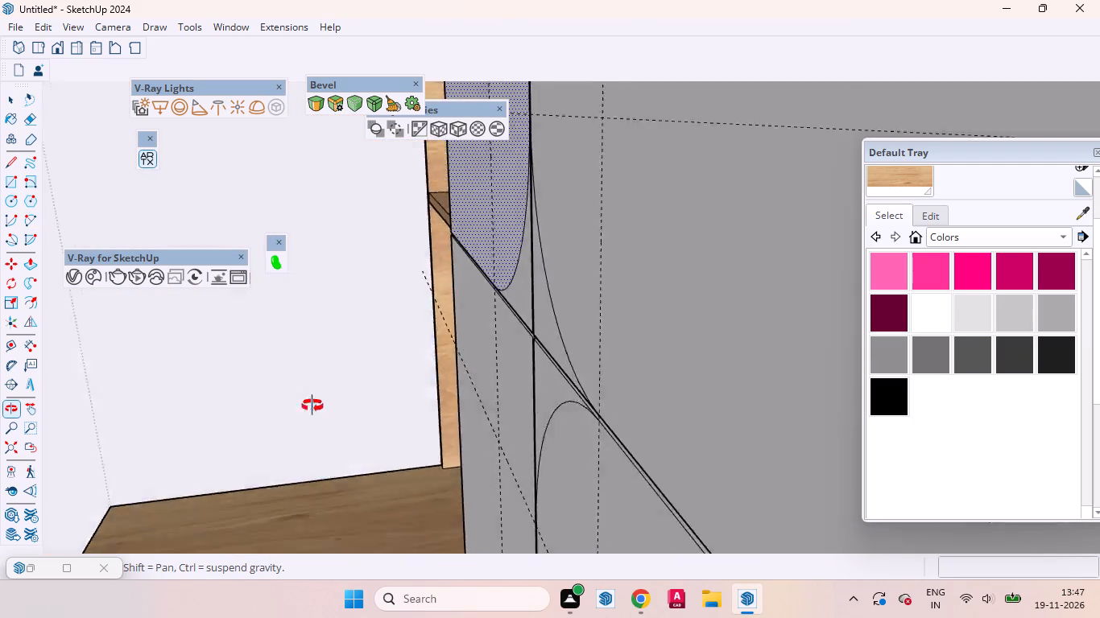
middle_click_drag(312, 406, 294, 324)
scroll(444, 282, "up", 2)
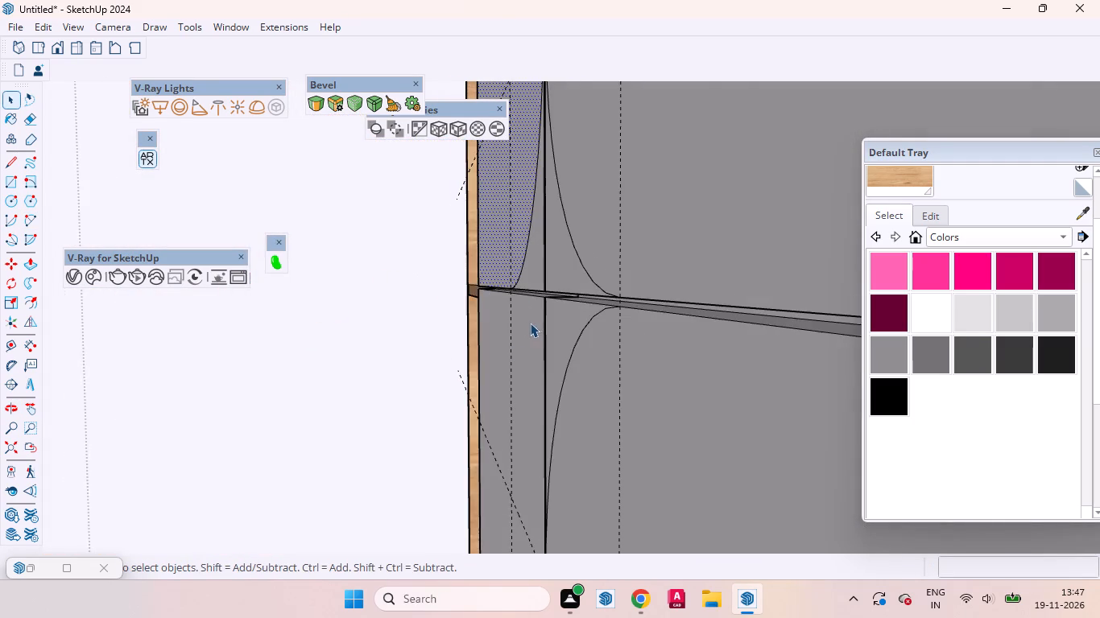
scroll(532, 322, "up", 7)
middle_click_drag(524, 330, 489, 274)
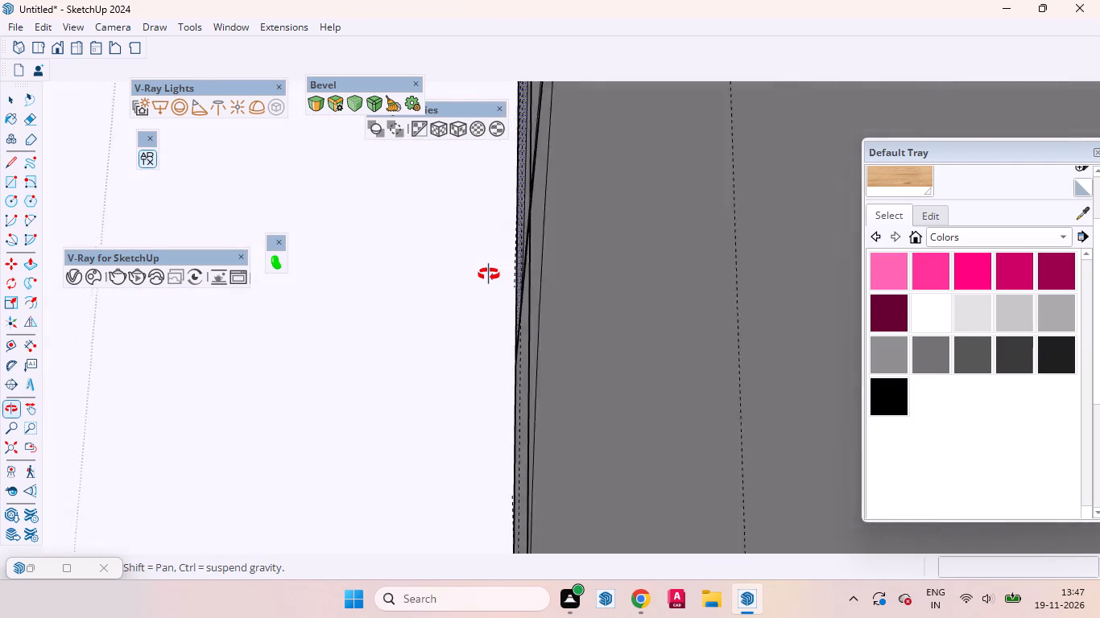
middle_click_drag(489, 274, 661, 352)
scroll(671, 301, "down", 11)
middle_click_drag(580, 418, 703, 432)
Place a vertical guide 6" from the inner vertical edge of the lower door beside the shelves.
key("t")
scroll(706, 428, "up", 4)
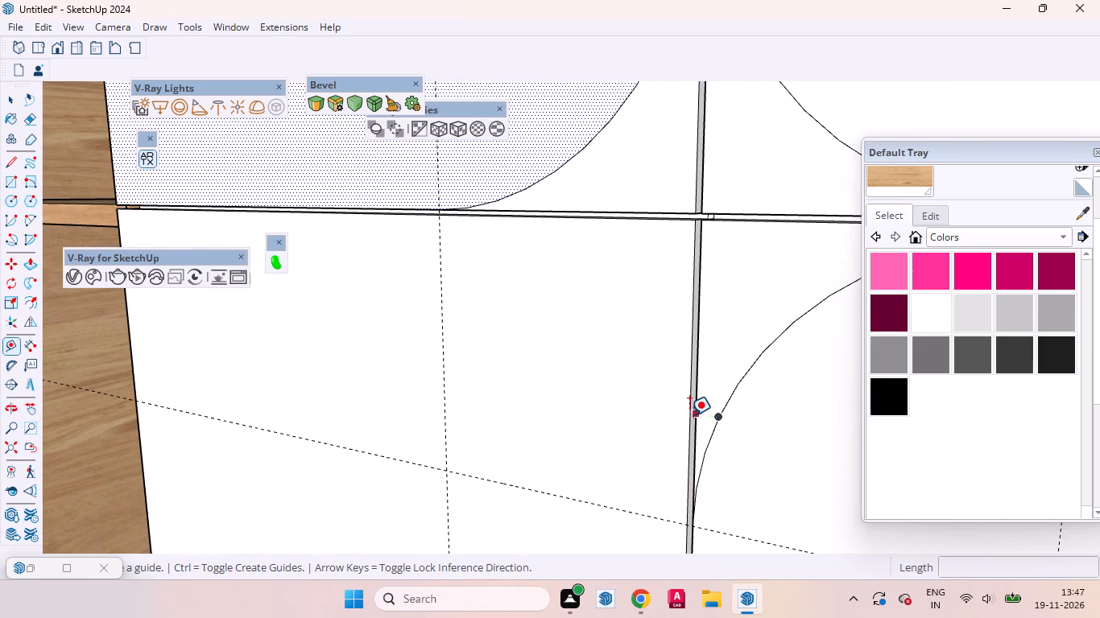
left_click(686, 401)
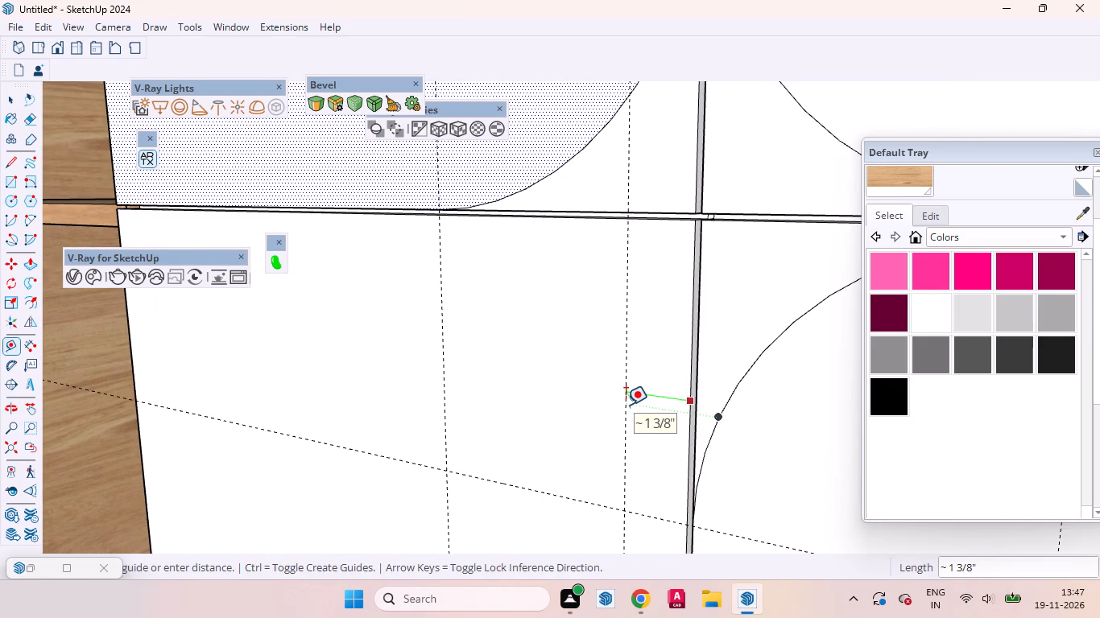
key("6")
key("Return")
key("space")
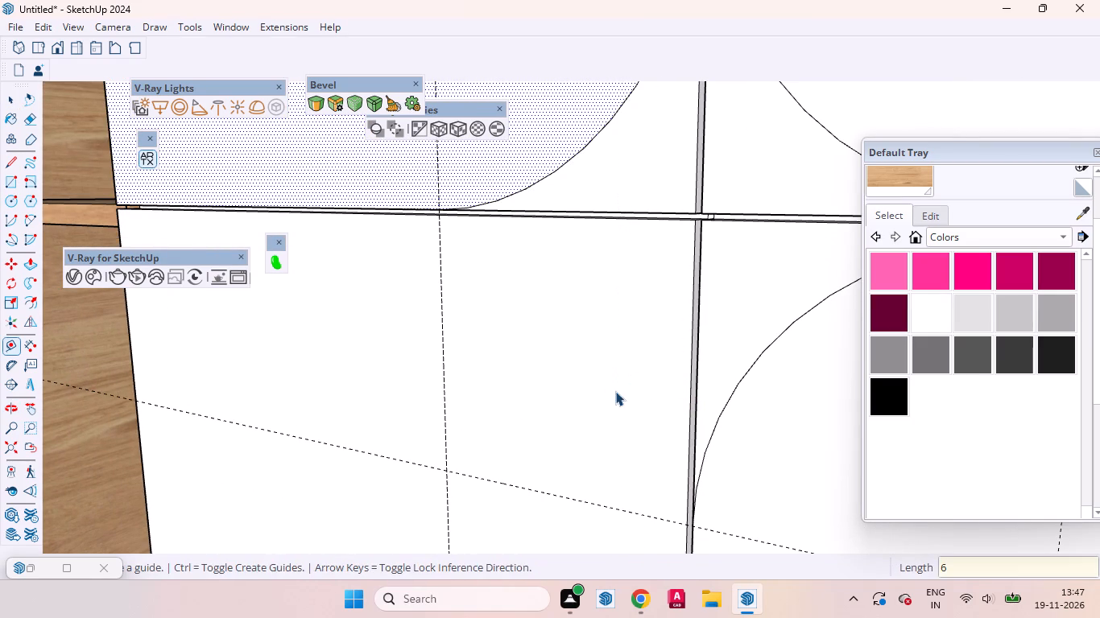
Draw a tangent arc about 8 1/2" long across the inner top corner of the lower door beside the shelves.
key("a")
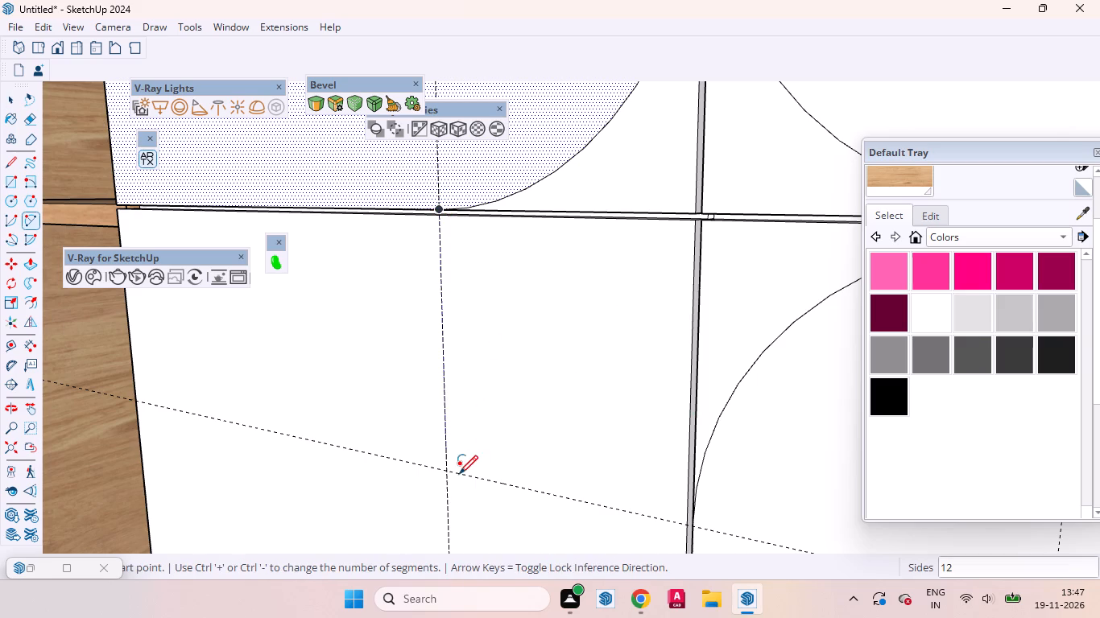
left_click(686, 527)
scroll(518, 233, "up", 13)
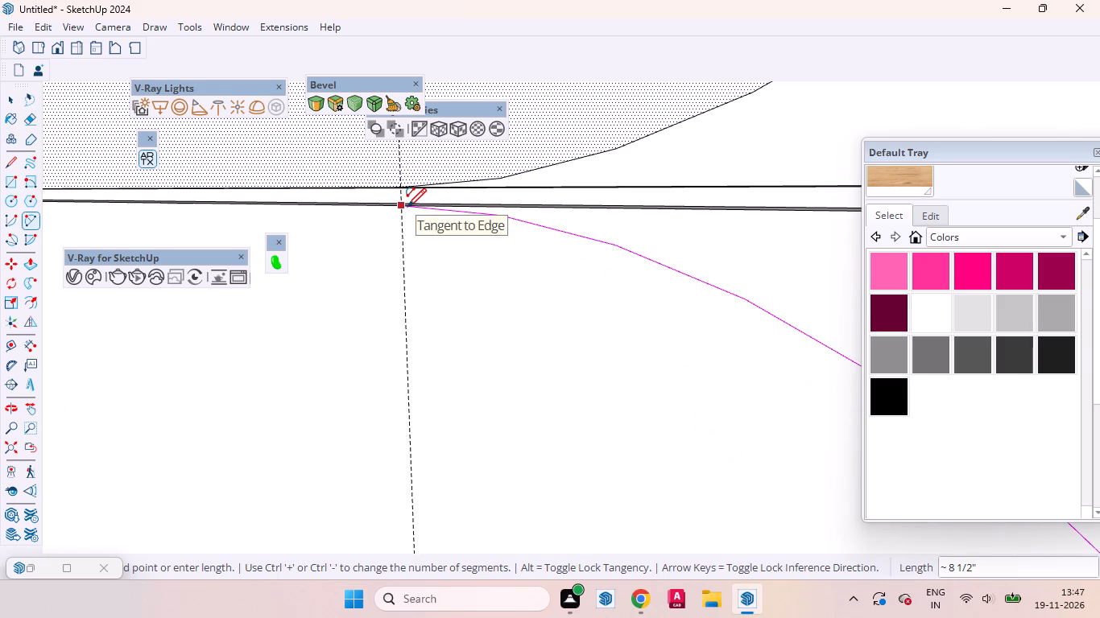
double_click(399, 206)
key("space")
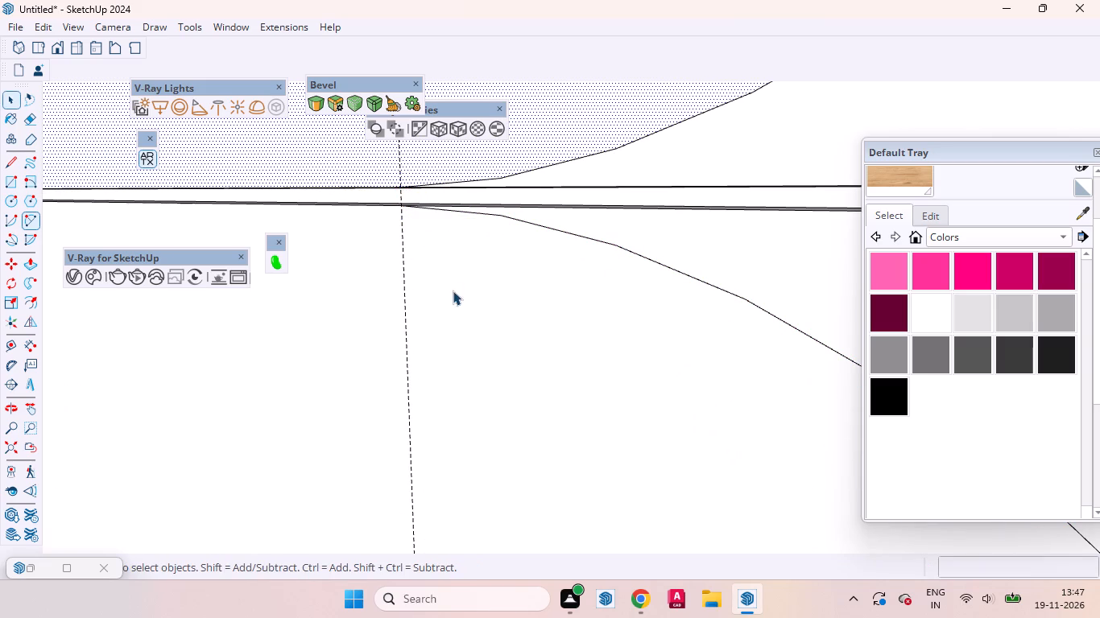
Push the star-shaped cutout's corner face on the upper door beside the shelves inward by 12 mm.
scroll(436, 285, "down", 7)
scroll(410, 266, "up", 1)
scroll(410, 266, "down", 14)
left_click(564, 275)
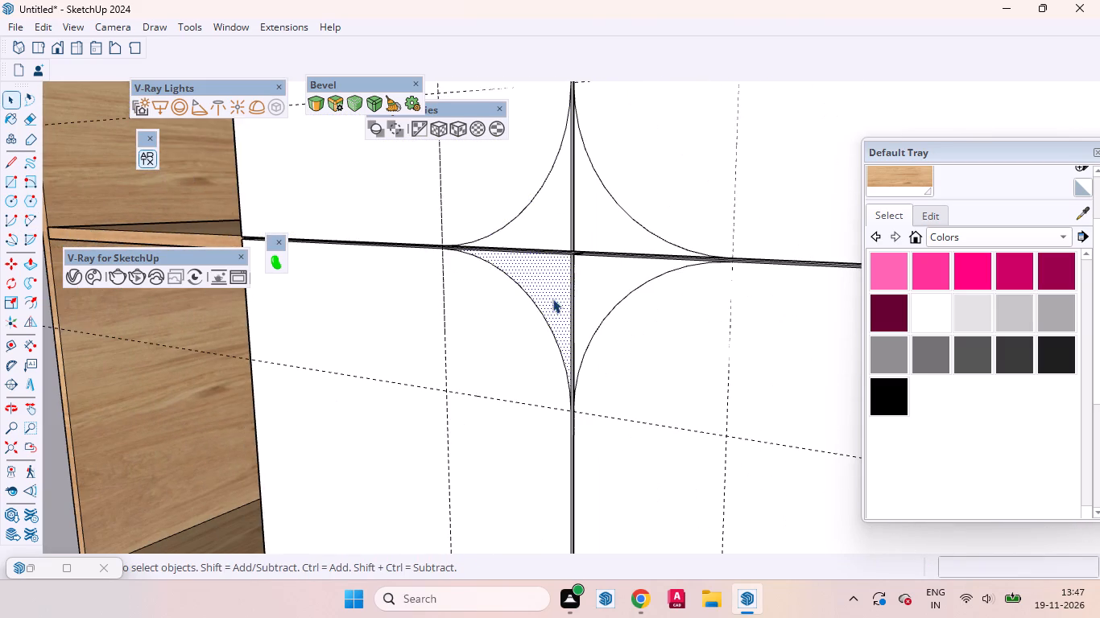
middle_click_drag(602, 323, 729, 349)
left_click(588, 283)
scroll(592, 315, "down", 9)
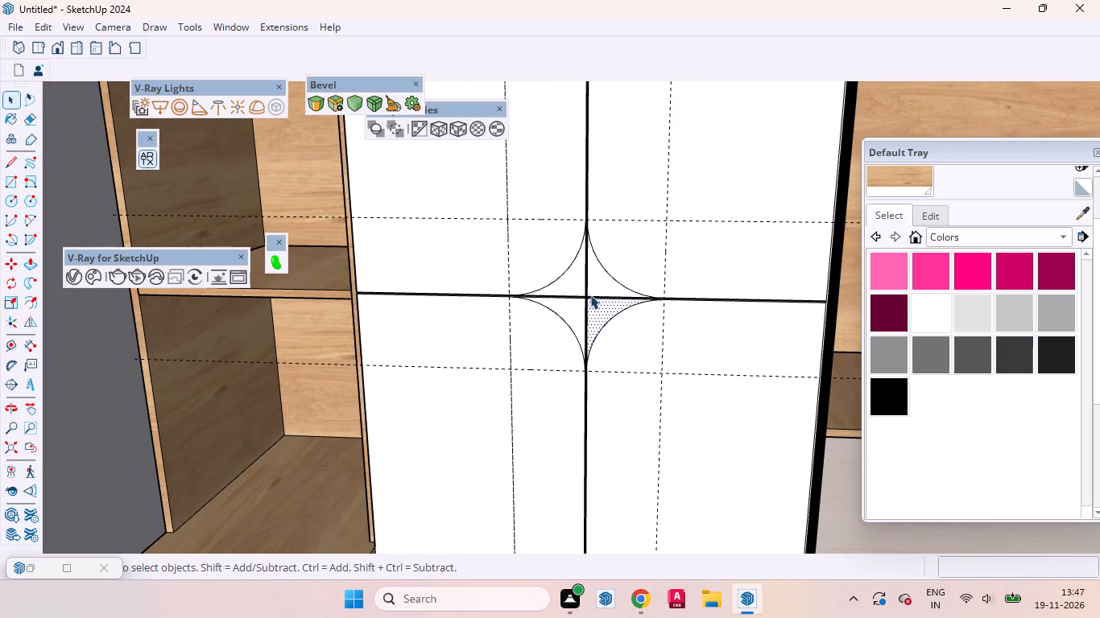
left_click(583, 291)
scroll(578, 285, "up", 5)
left_click(575, 285)
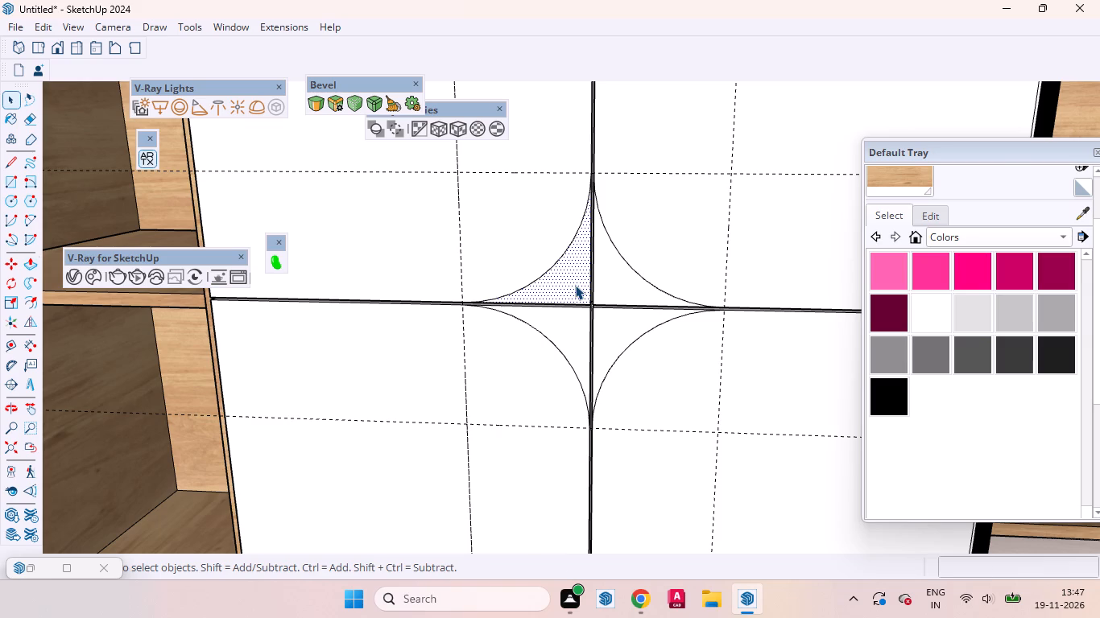
key("p")
scroll(575, 285, "up", 7)
left_click(575, 285)
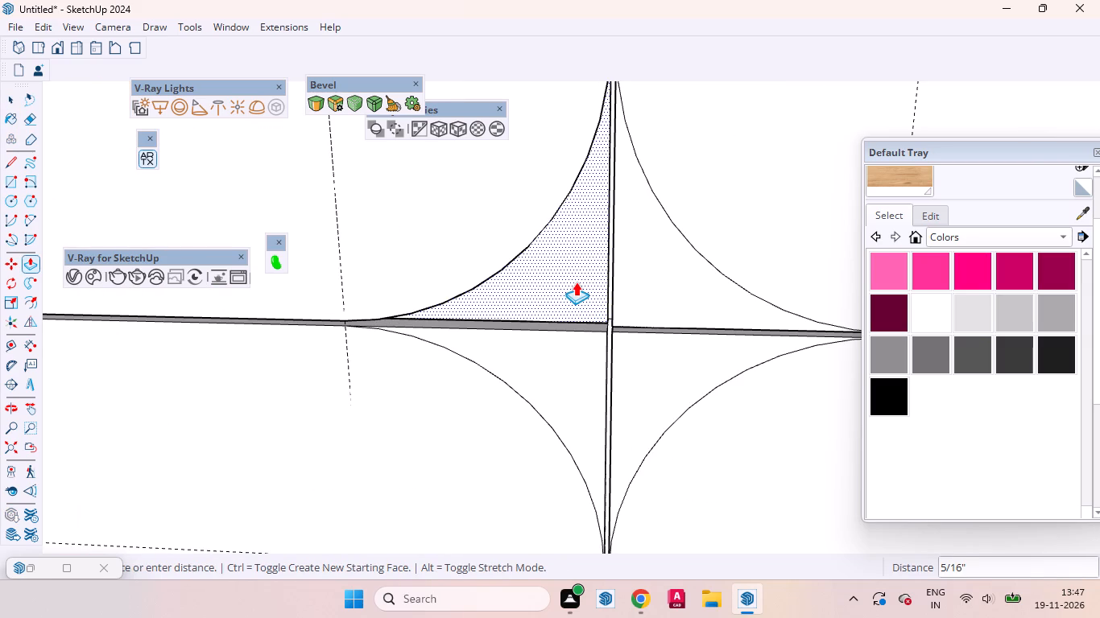
type("12mm")
key("Return")
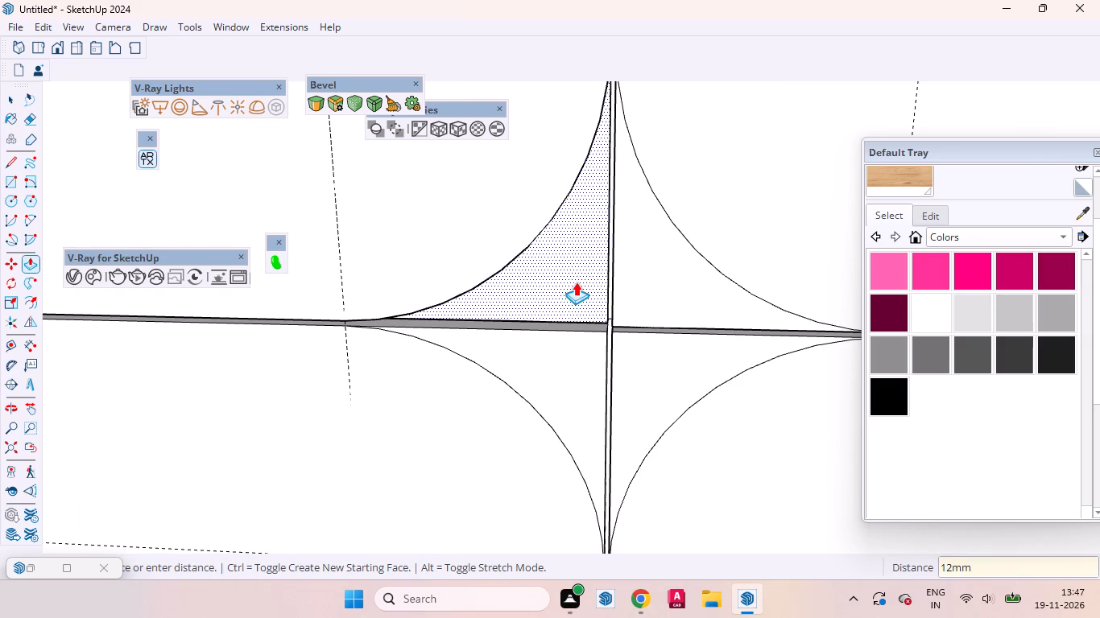
Repeat the 12 mm push on the other three corner faces of the star at the door joint.
double_click(643, 272)
double_click(646, 363)
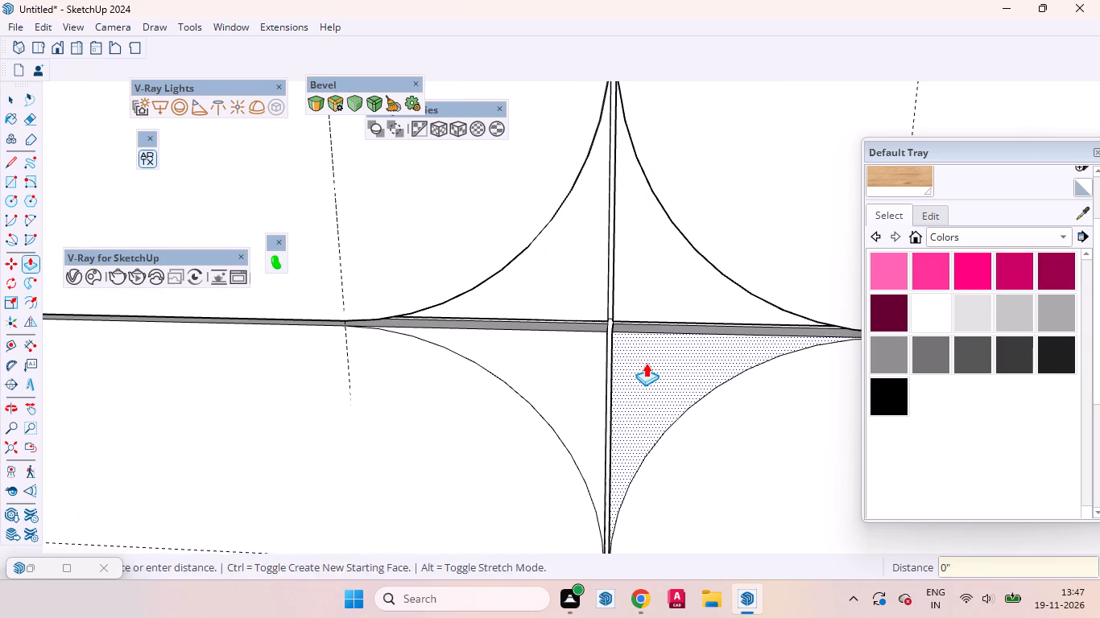
double_click(584, 366)
Examine the recessed star at the door joint and the whole wardrobe from several angles.
scroll(594, 308, "down", 11)
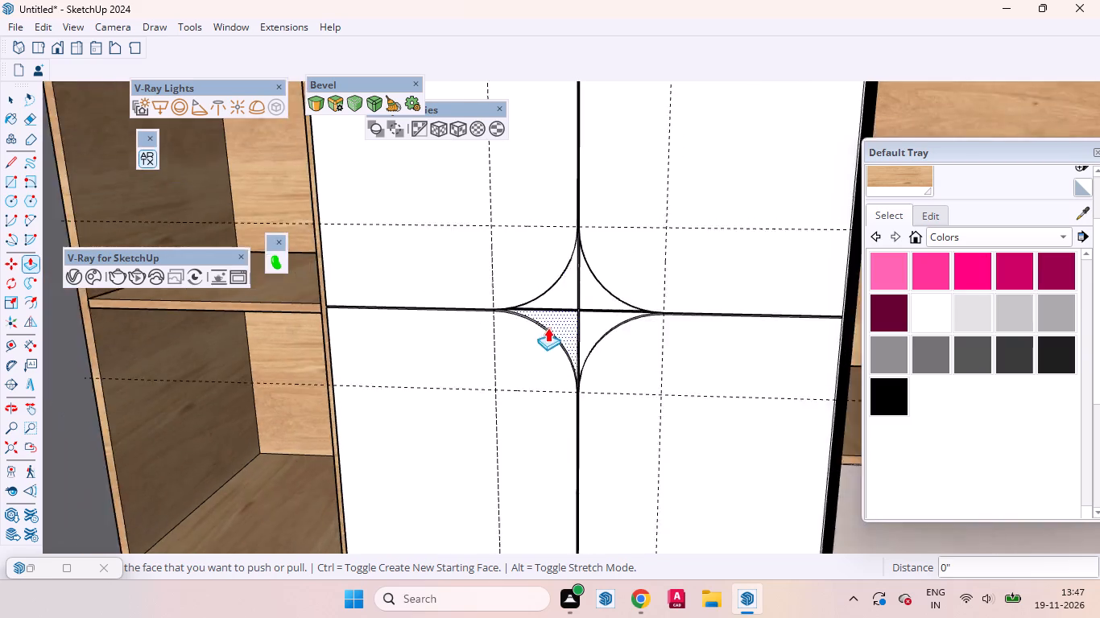
scroll(548, 328, "down", 17)
scroll(481, 348, "up", 1)
scroll(481, 348, "down", 1)
scroll(523, 339, "up", 3)
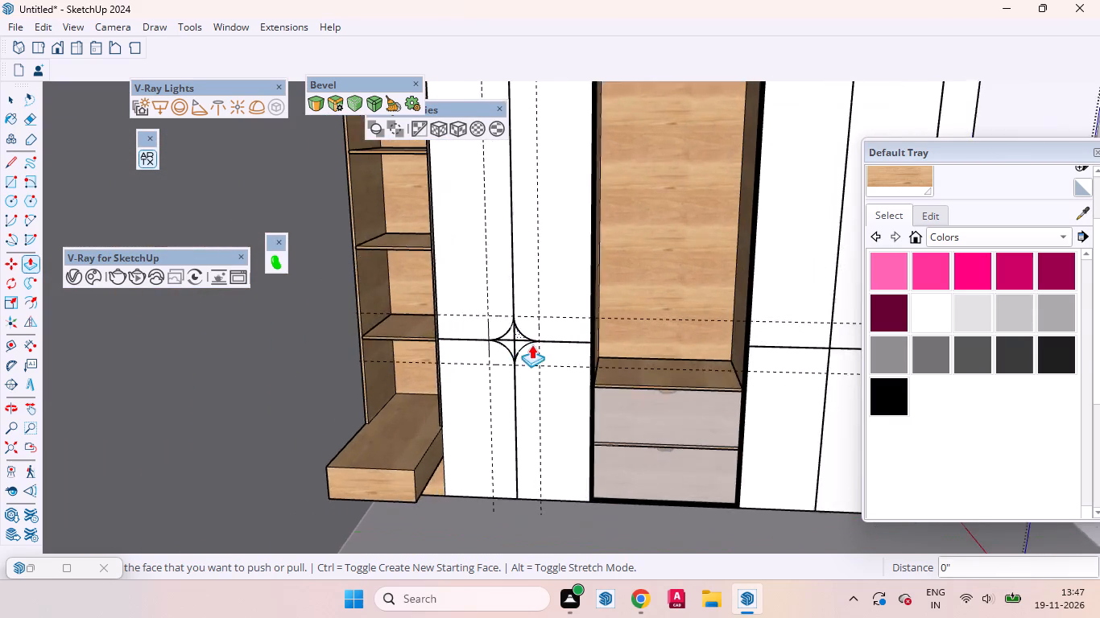
scroll(531, 344, "up", 4)
middle_click_drag(530, 349, 394, 525)
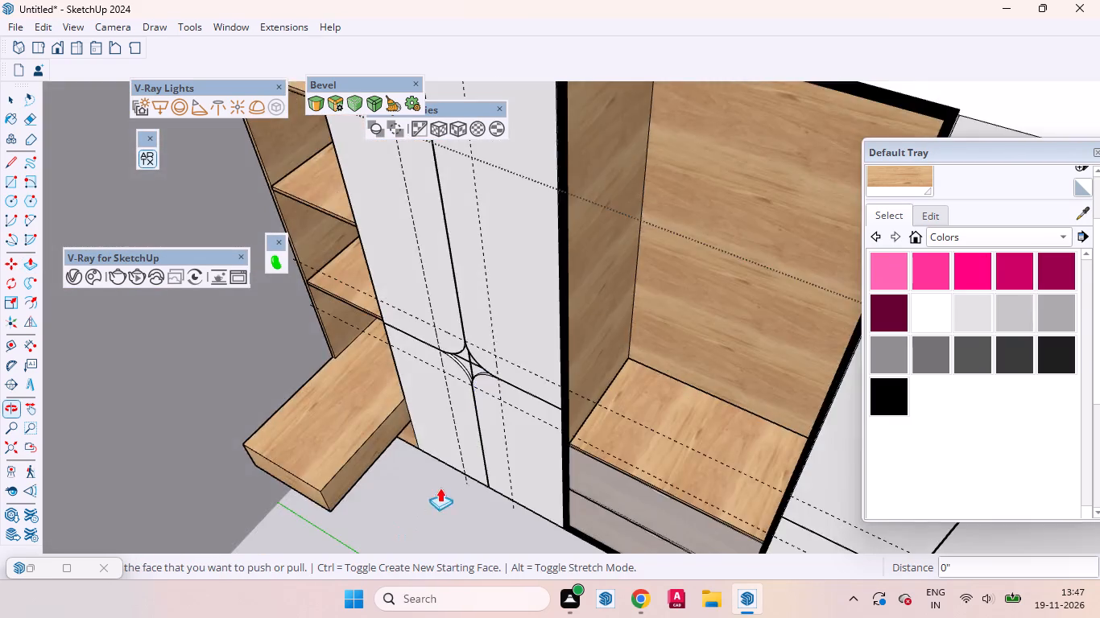
scroll(415, 412, "down", 3)
scroll(399, 391, "up", 1)
scroll(396, 316, "down", 15)
middle_click_drag(482, 372, 661, 202)
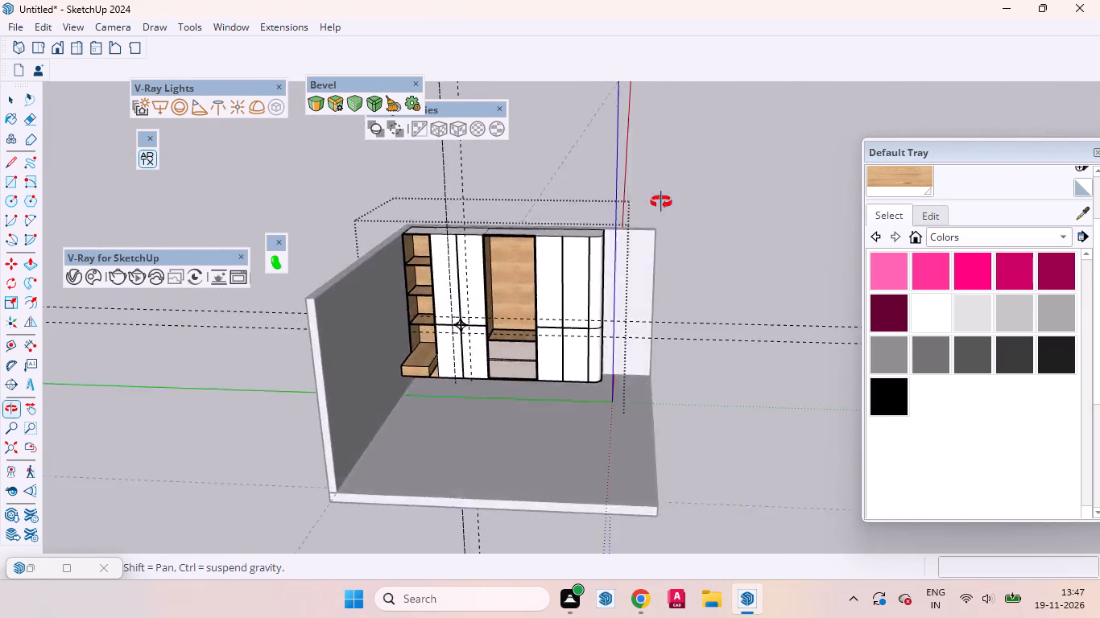
middle_click_drag(661, 202, 662, 293)
Sample the wood material from the open niche's back panel and paint the four recessed star faces with it.
key("space")
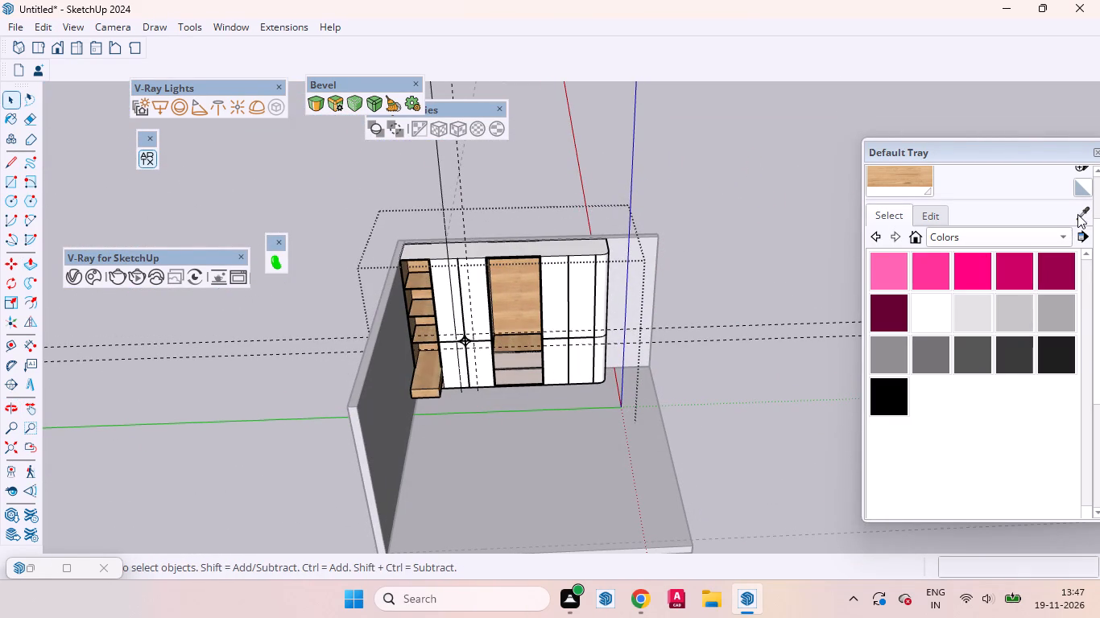
left_click(1080, 214)
scroll(794, 281, "up", 13)
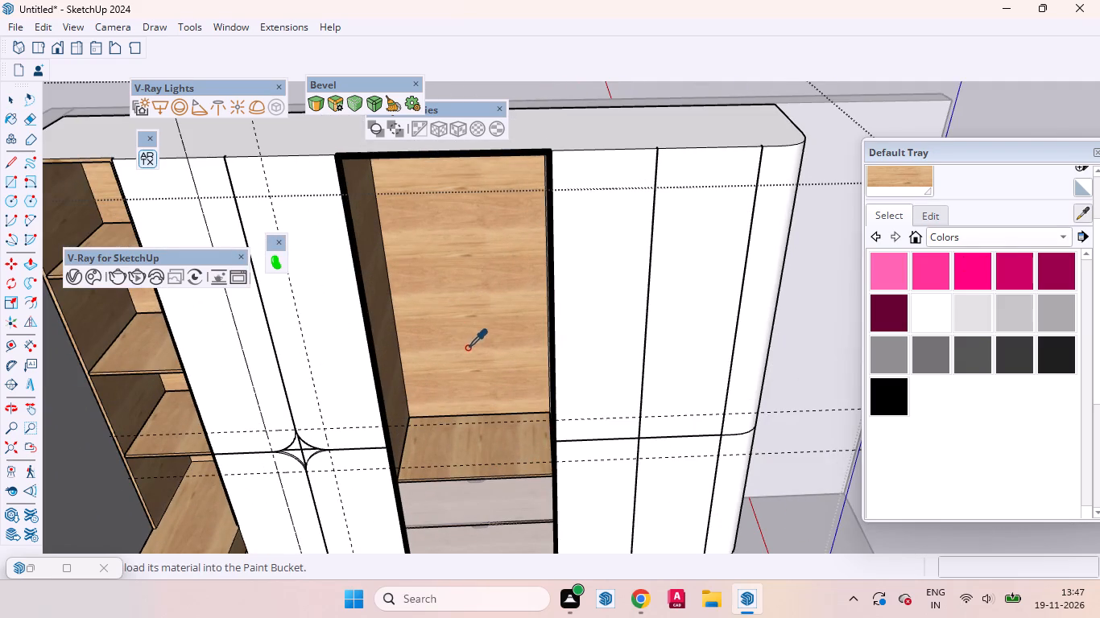
left_click(474, 337)
scroll(299, 463, "up", 15)
left_click(309, 389)
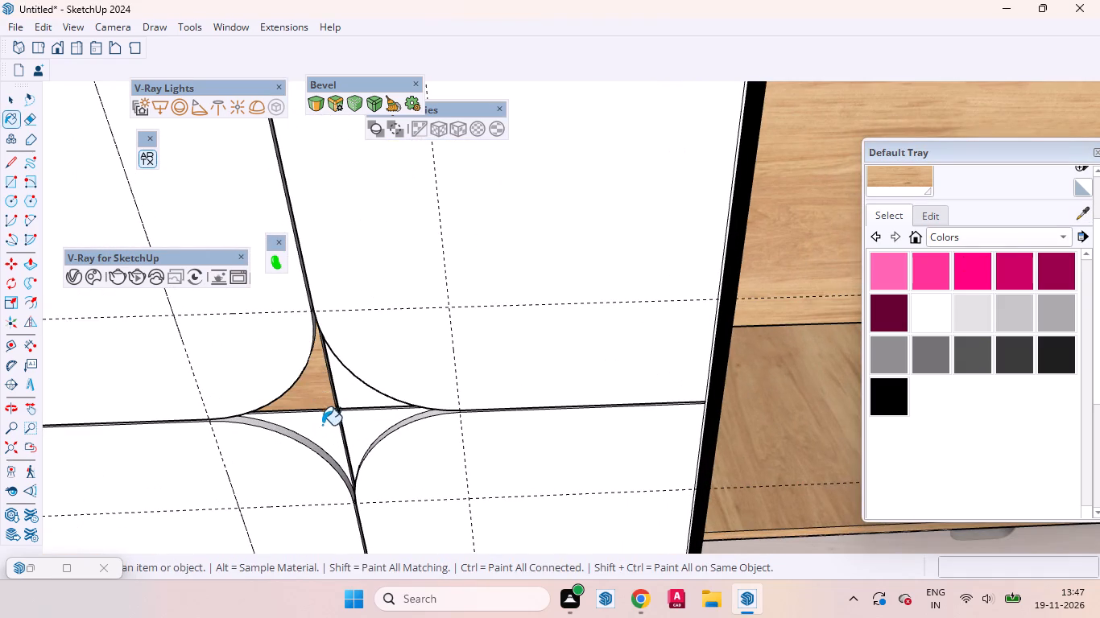
left_click(324, 430)
left_click(349, 402)
left_click(354, 442)
Paint the thin edge faces along the door gaps inside the recessed star with the same wood material.
scroll(347, 431, "up", 13)
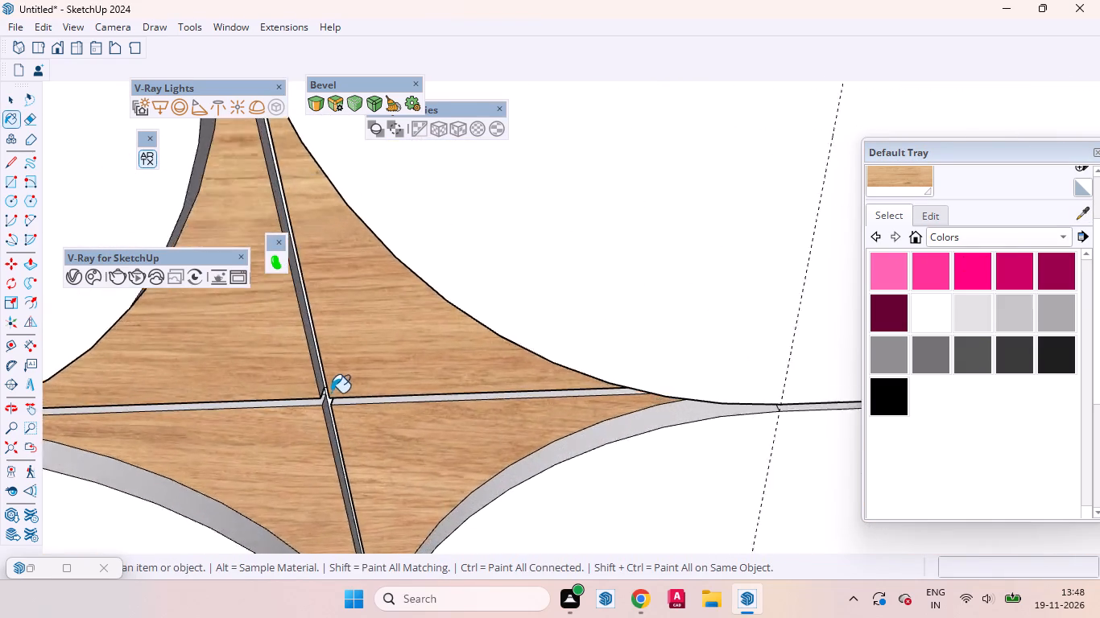
scroll(331, 393, "up", 6)
left_click(311, 354)
left_click(326, 422)
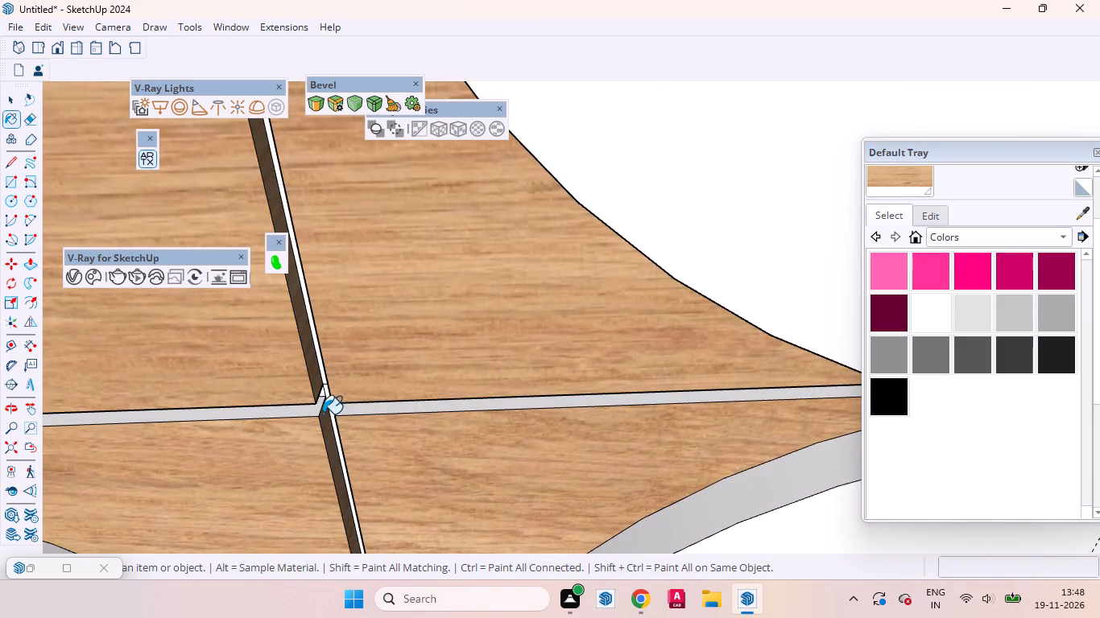
left_click(316, 410)
left_click(350, 411)
middle_click_drag(330, 394, 527, 351)
left_click(358, 414)
left_click(354, 430)
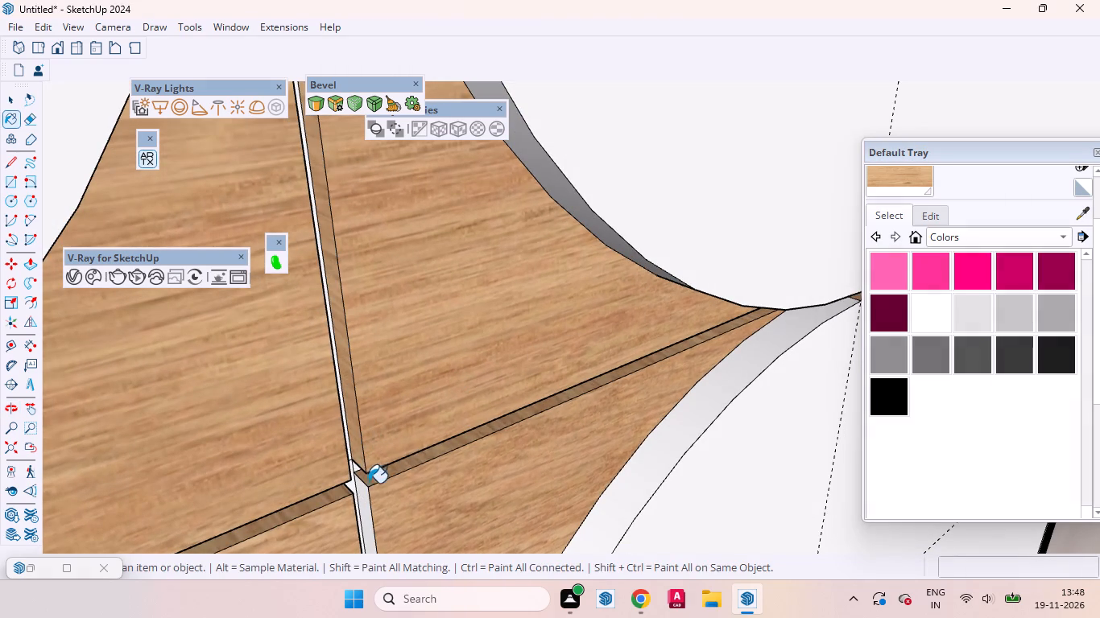
left_click(363, 506)
middle_click_drag(405, 411, 280, 324)
key("space")
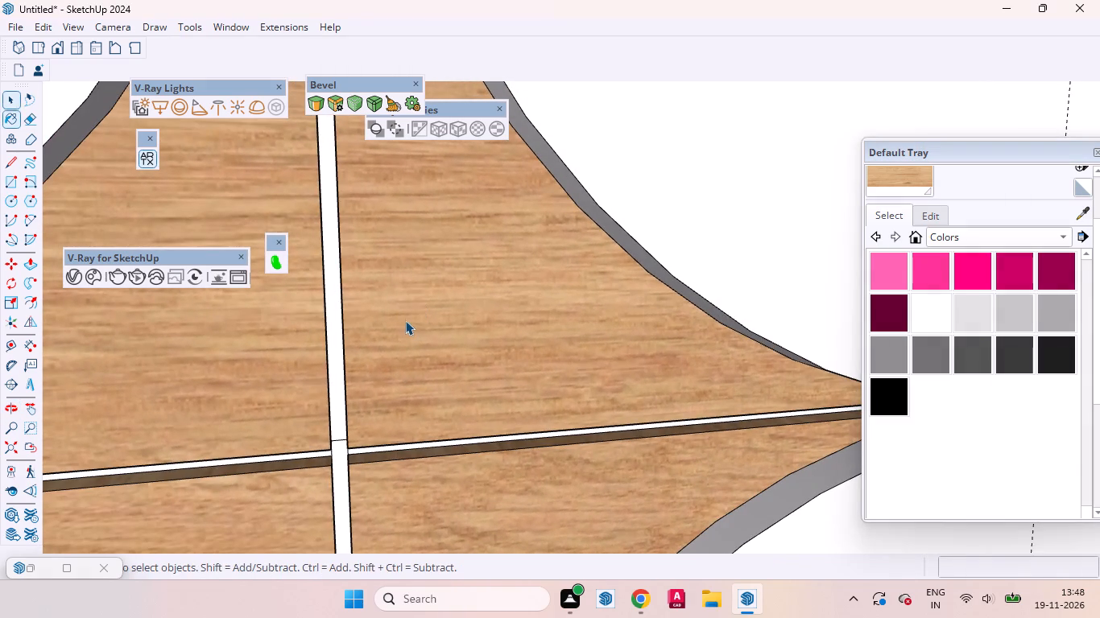
Place a vertical guide 6" from the first door joint past the open niche, on the side away from the niche.
scroll(401, 311, "down", 7)
scroll(370, 343, "up", 1)
scroll(370, 344, "down", 20)
scroll(370, 344, "down", 5)
scroll(267, 377, "up", 1)
scroll(267, 377, "down", 2)
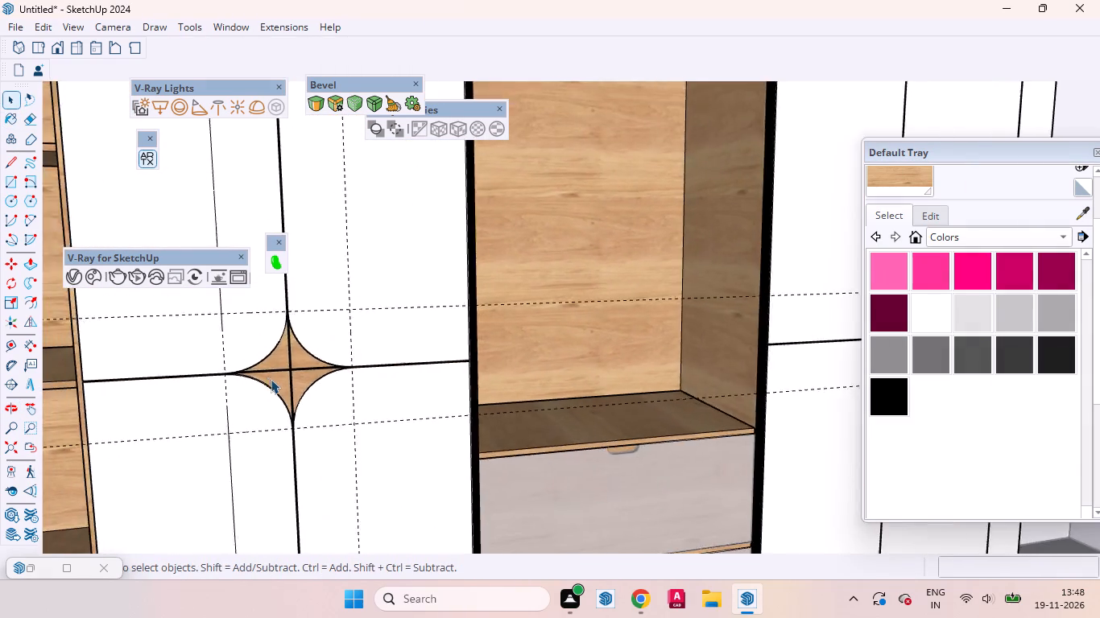
scroll(271, 379, "down", 12)
middle_click_drag(498, 372, 460, 379)
scroll(451, 352, "up", 1)
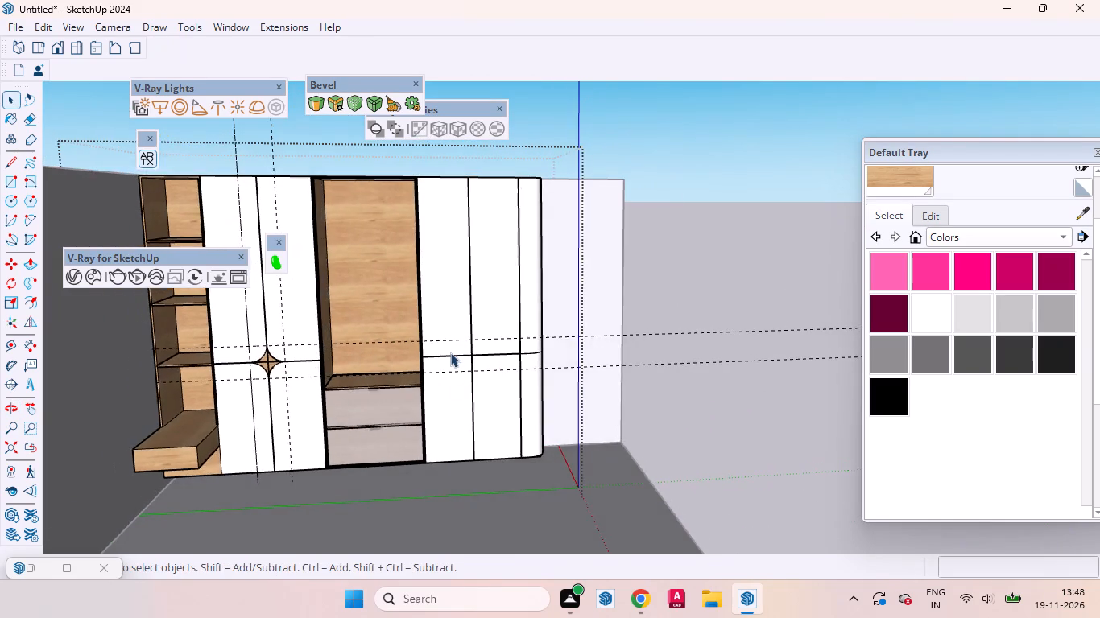
scroll(450, 352, "up", 3)
left_click(464, 315)
scroll(486, 362, "up", 5)
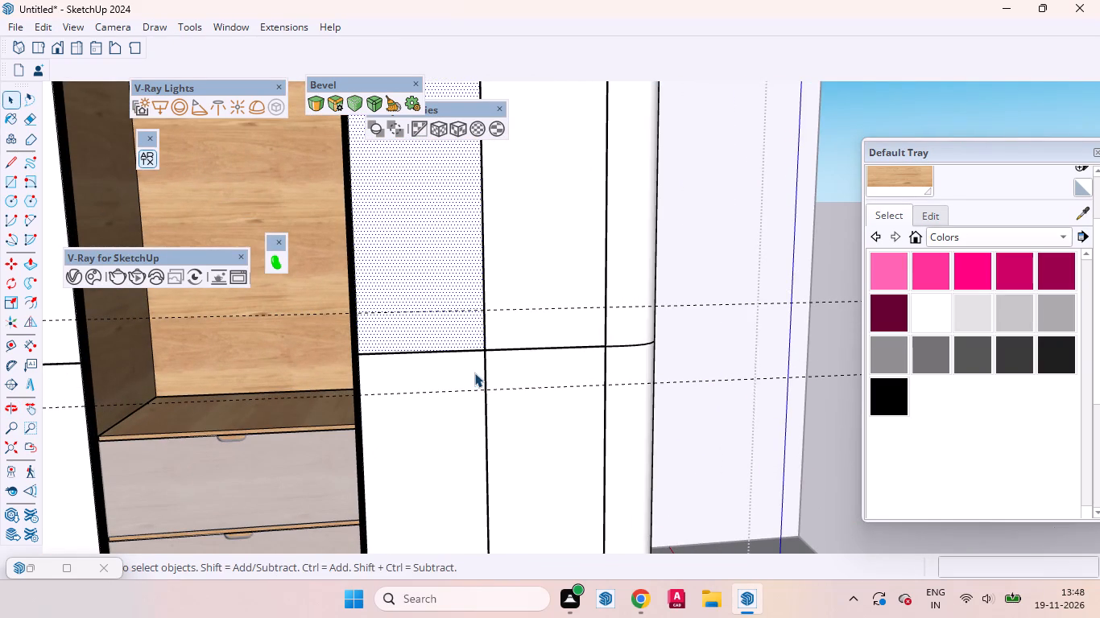
key("t")
scroll(502, 332, "up", 11)
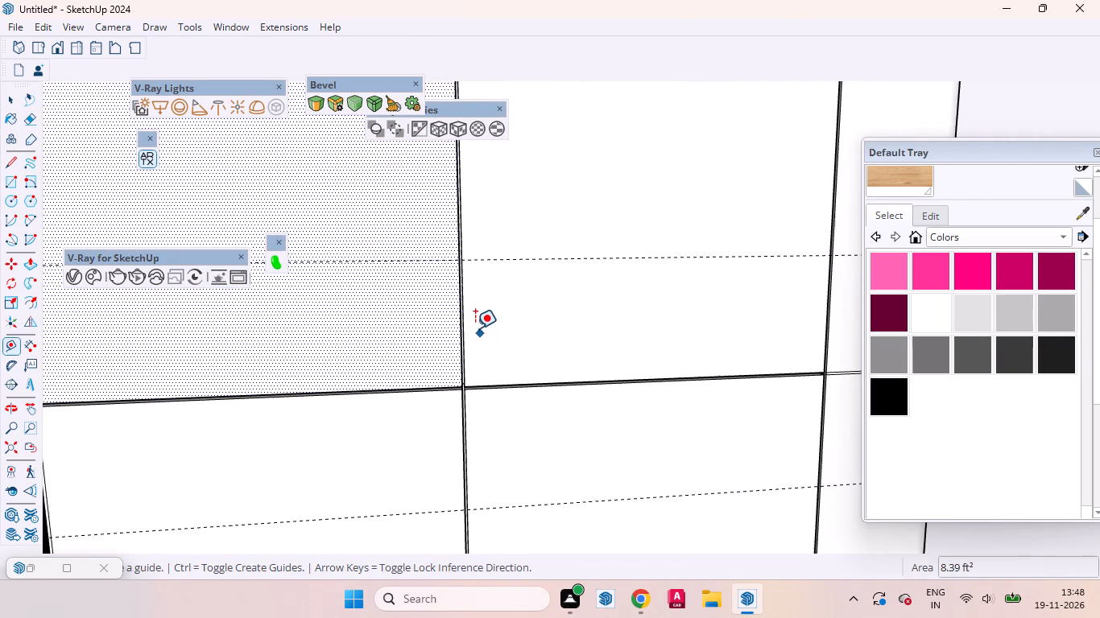
left_click(467, 319)
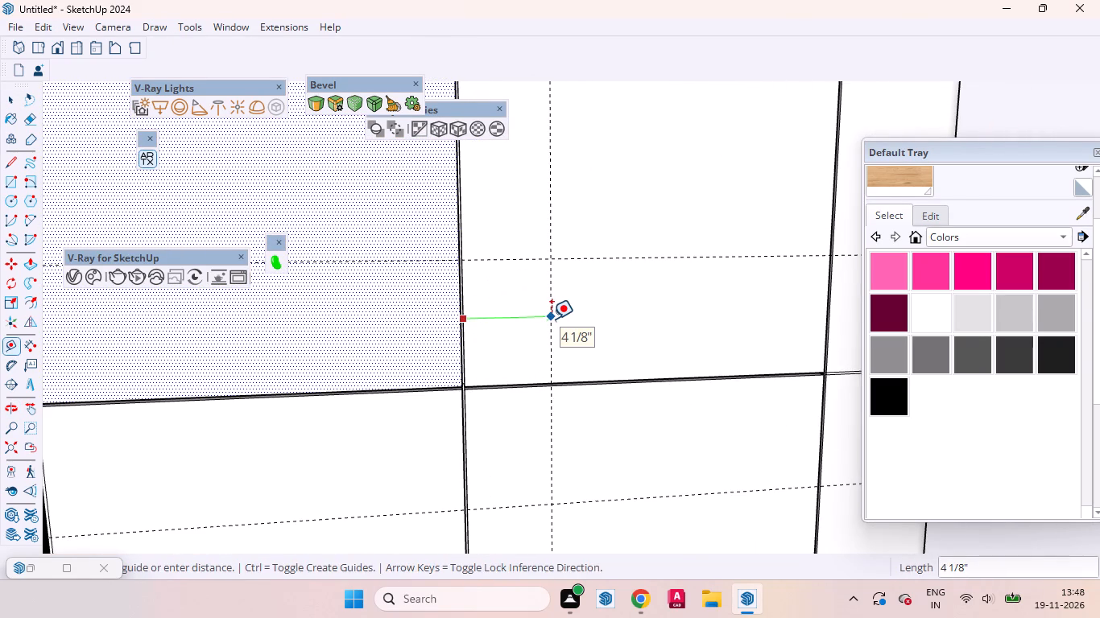
key("6")
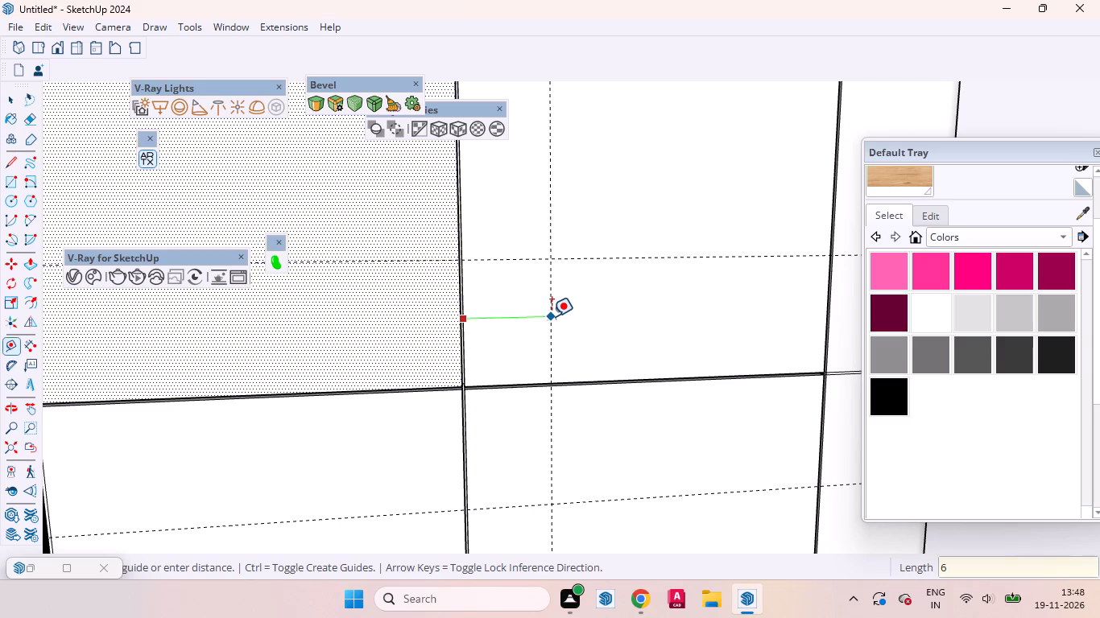
key("Return")
Place a second vertical guide 6" from the same door joint, on the side towards the open niche.
scroll(452, 351, "up", 7)
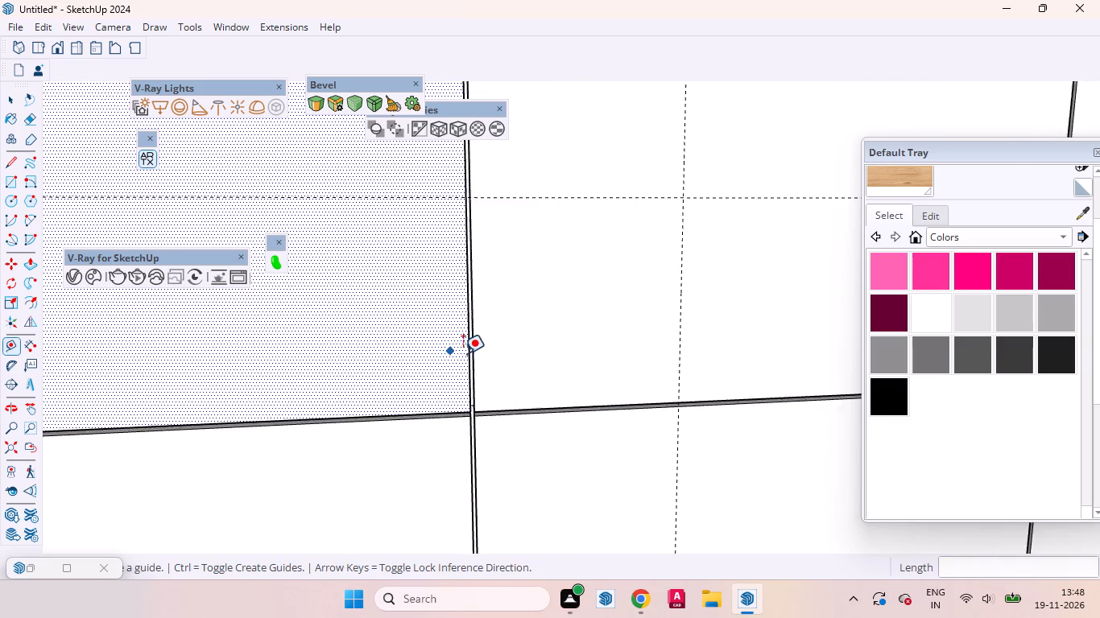
scroll(463, 353, "up", 2)
left_click(471, 324)
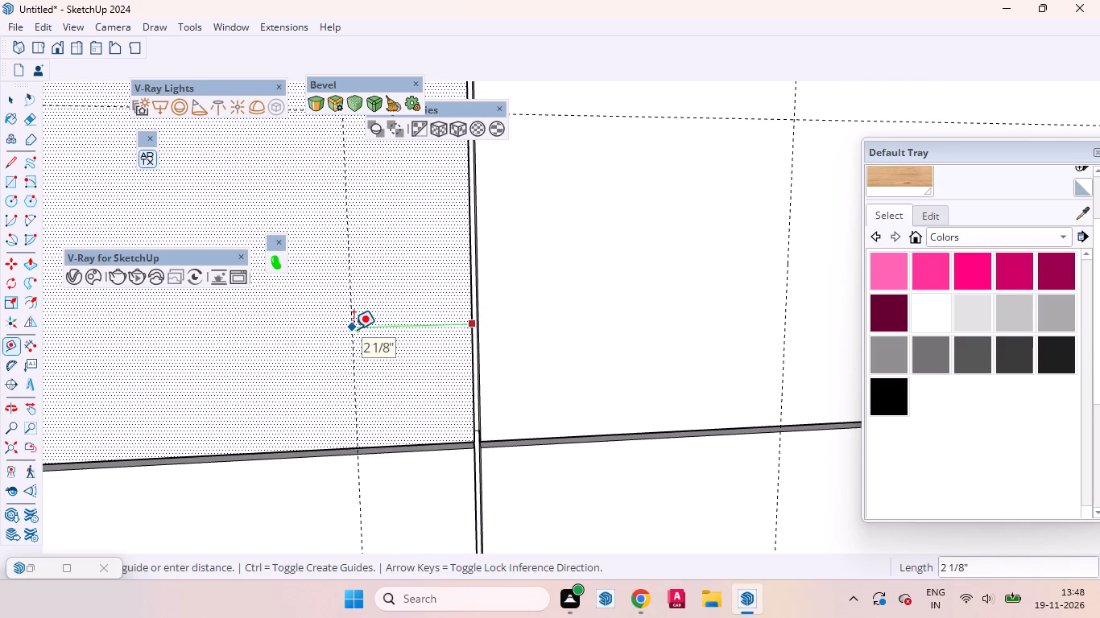
key("6")
key("Return")
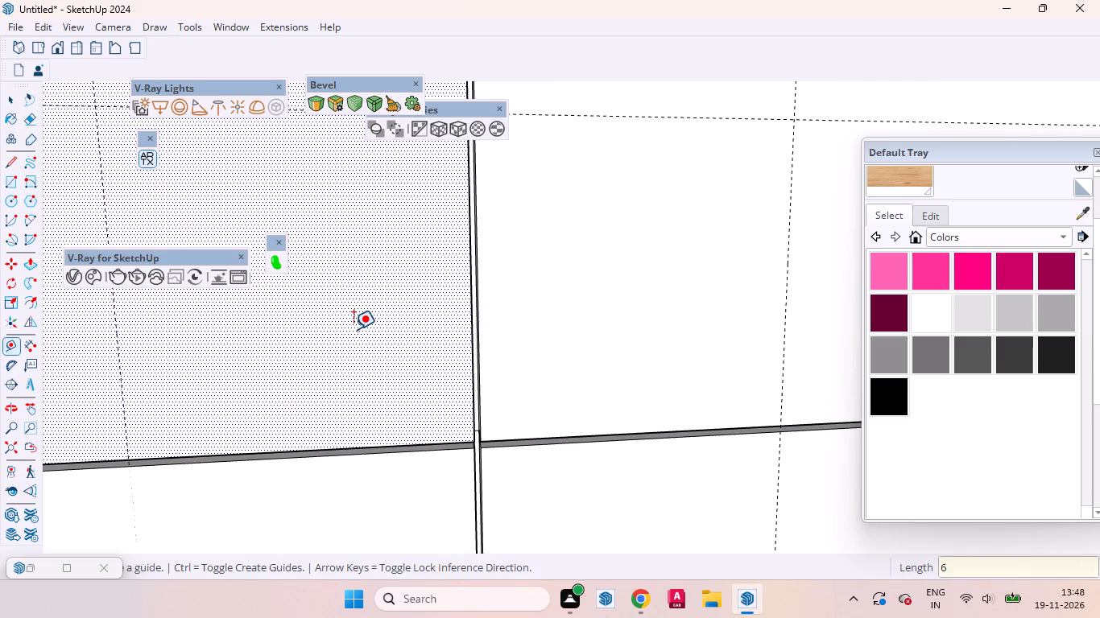
Draw a tangent arc about 8 1/2" long across the top corner at the joint of the lower door beside the niche.
scroll(402, 315, "down", 14)
scroll(345, 325, "up", 1)
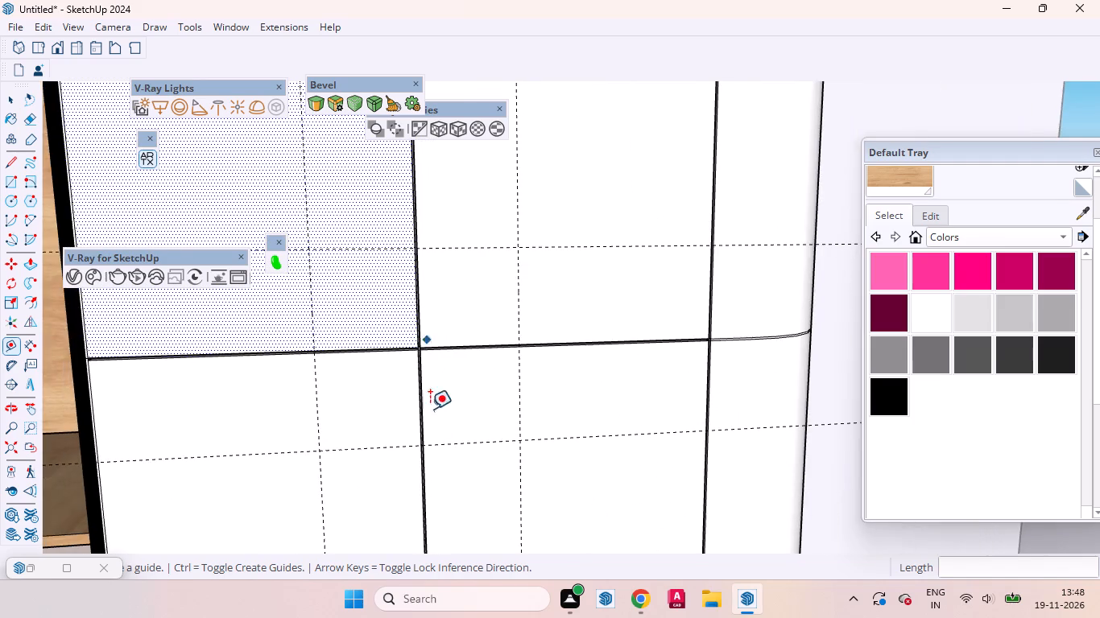
middle_click_drag(416, 444, 346, 455)
key("space")
left_click(369, 386)
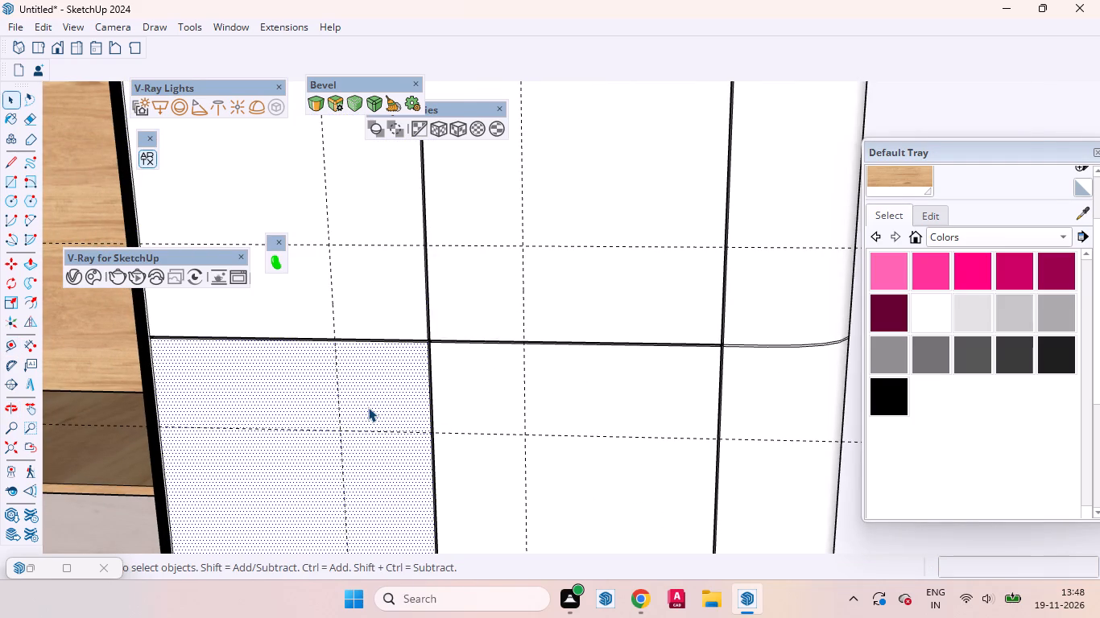
key("a")
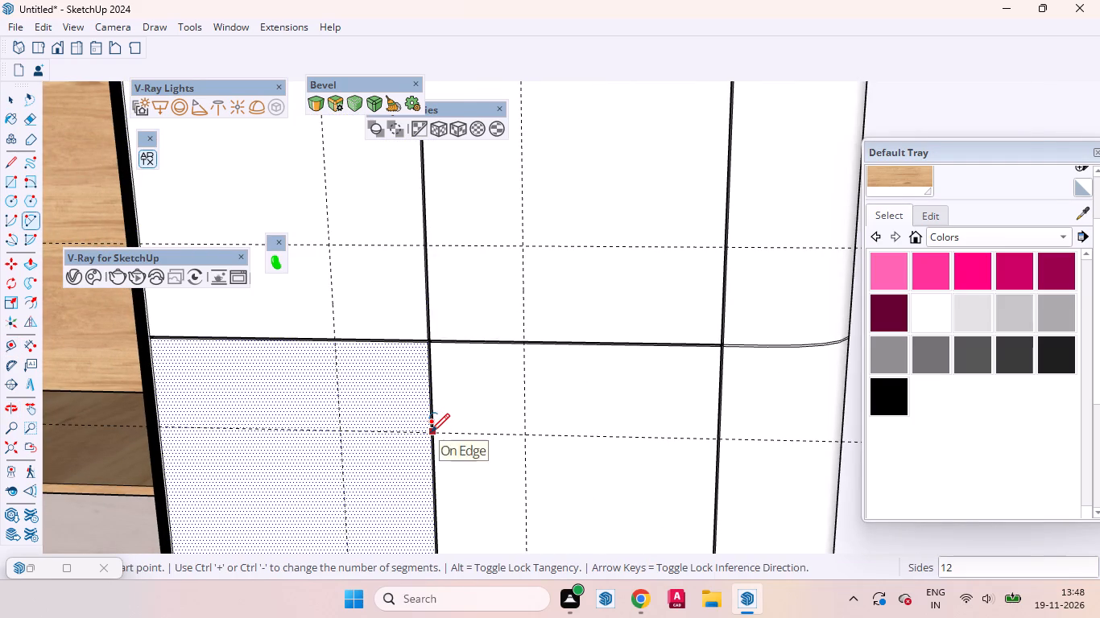
left_click(430, 432)
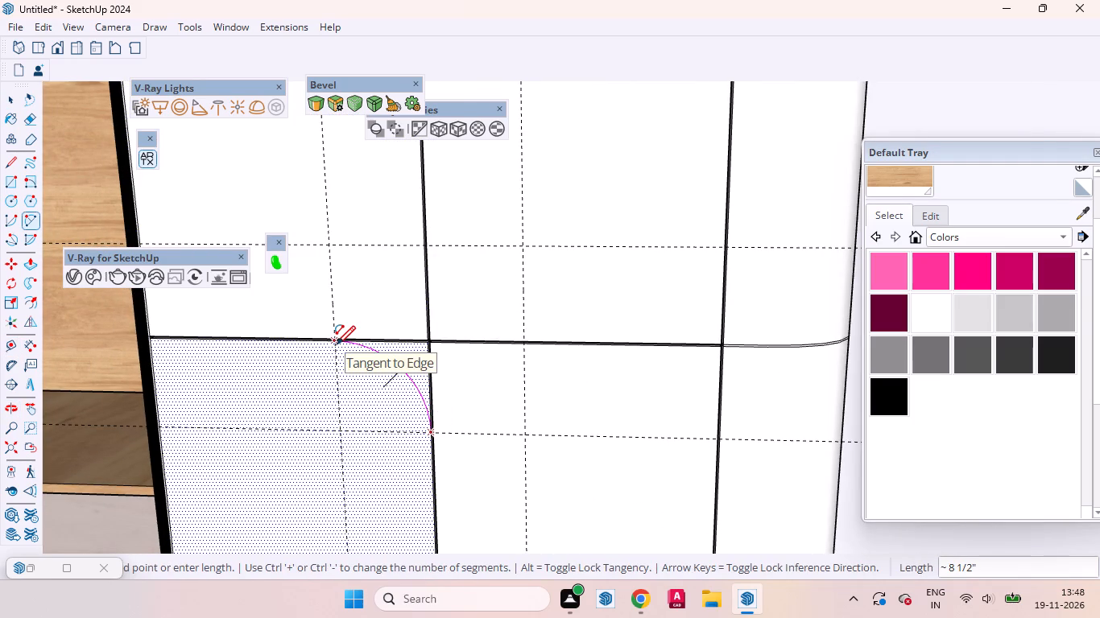
scroll(335, 344, "up", 12)
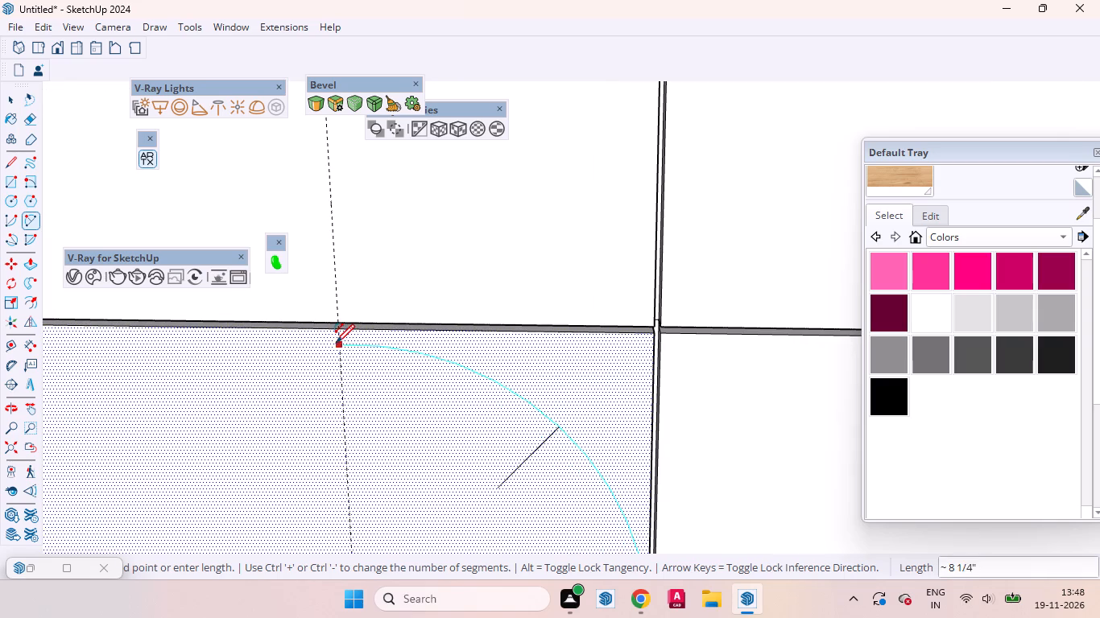
double_click(340, 332)
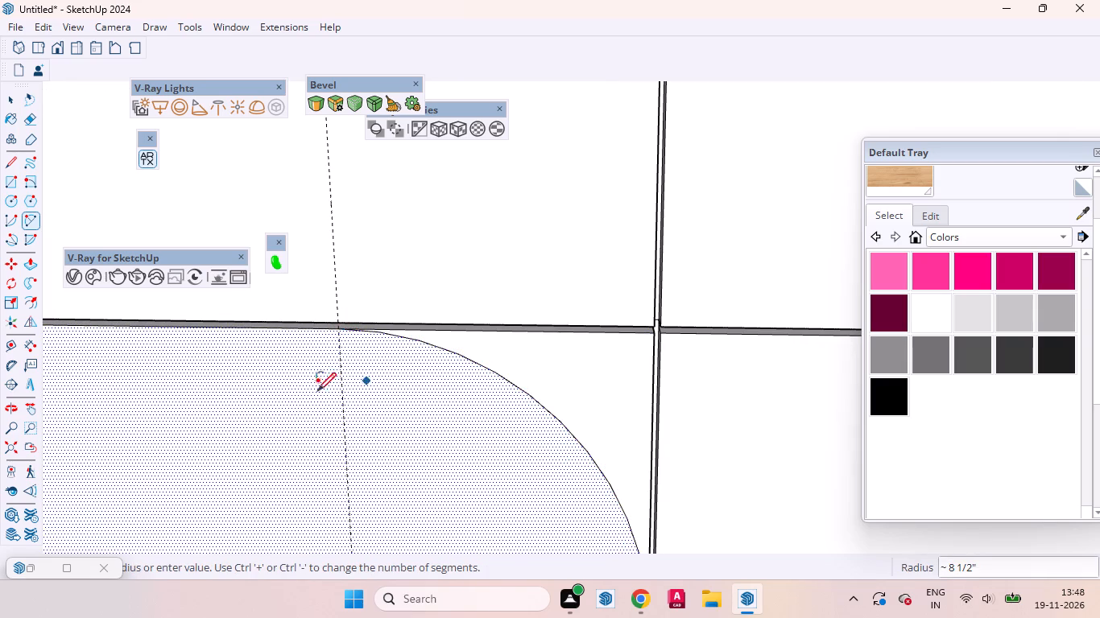
Draw a matching tangent arc about 8 1/2" long across the facing top corner of the adjacent lower door.
scroll(308, 391, "down", 10)
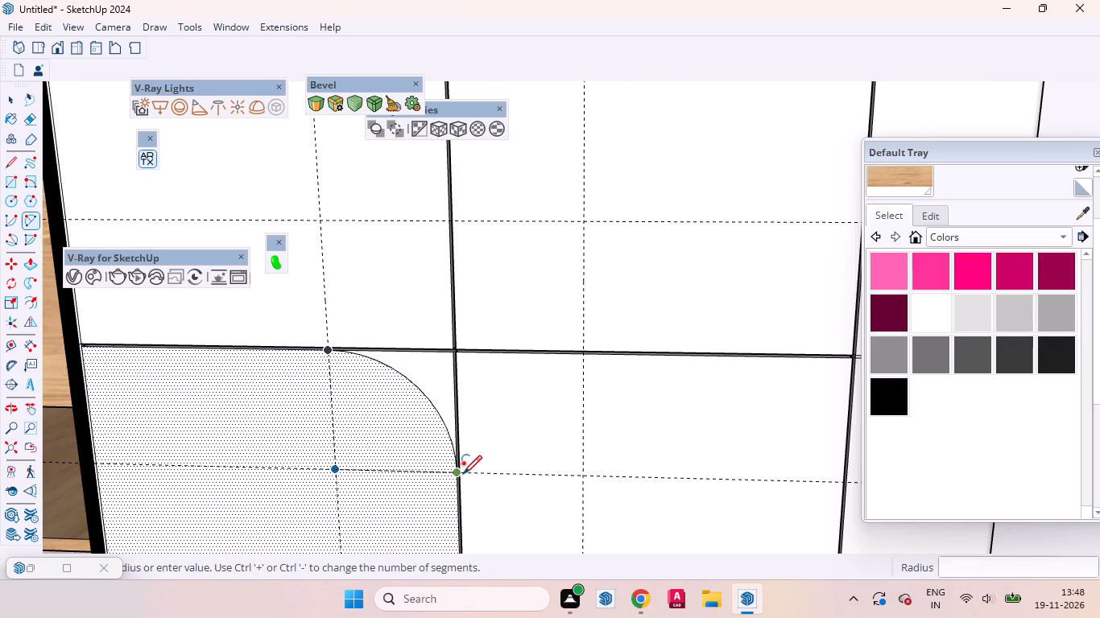
scroll(461, 472, "up", 3)
left_click(462, 475)
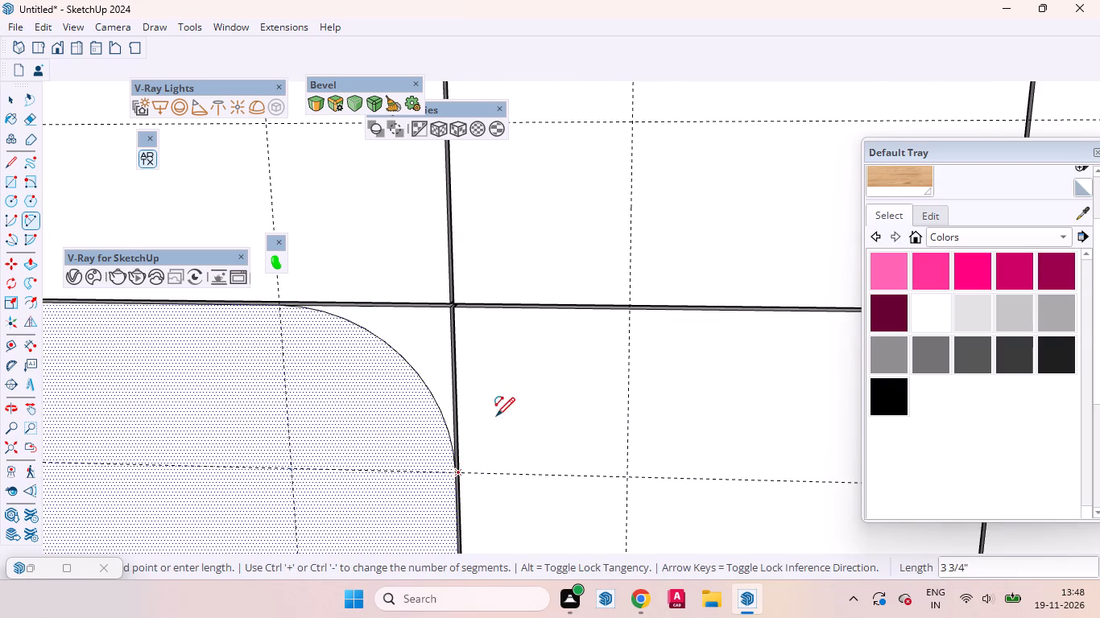
double_click(630, 311)
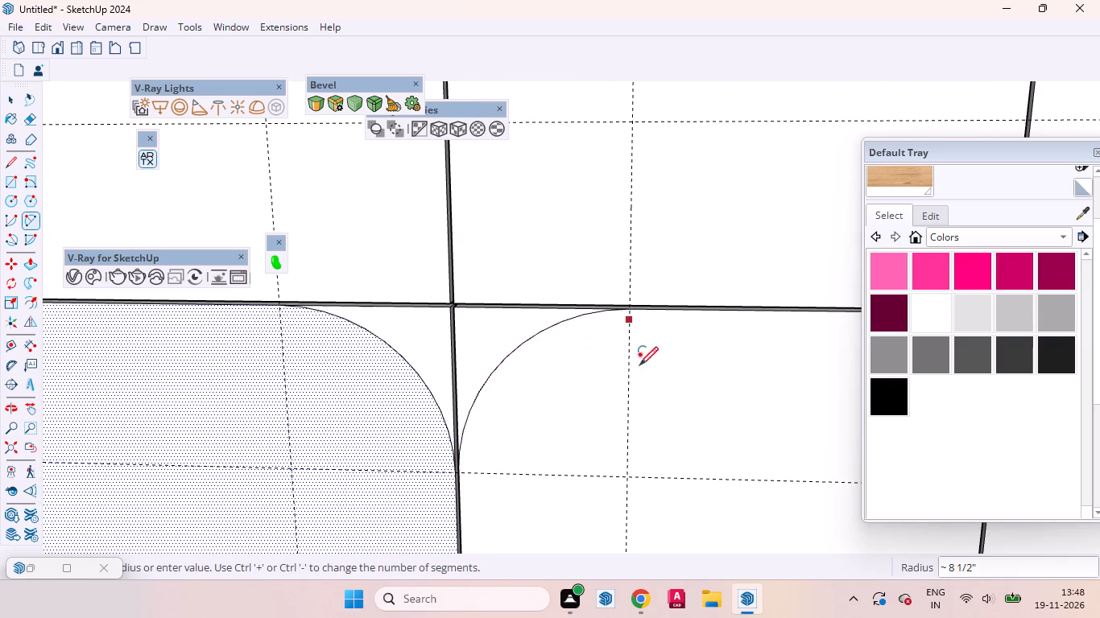
Draw a tangent arc about 8 1/2" long across the bottom corner of the upper door away from the niche, at the joint.
scroll(626, 462, "down", 2)
scroll(627, 469, "up", 1)
scroll(628, 474, "down", 5)
scroll(628, 393, "up", 10)
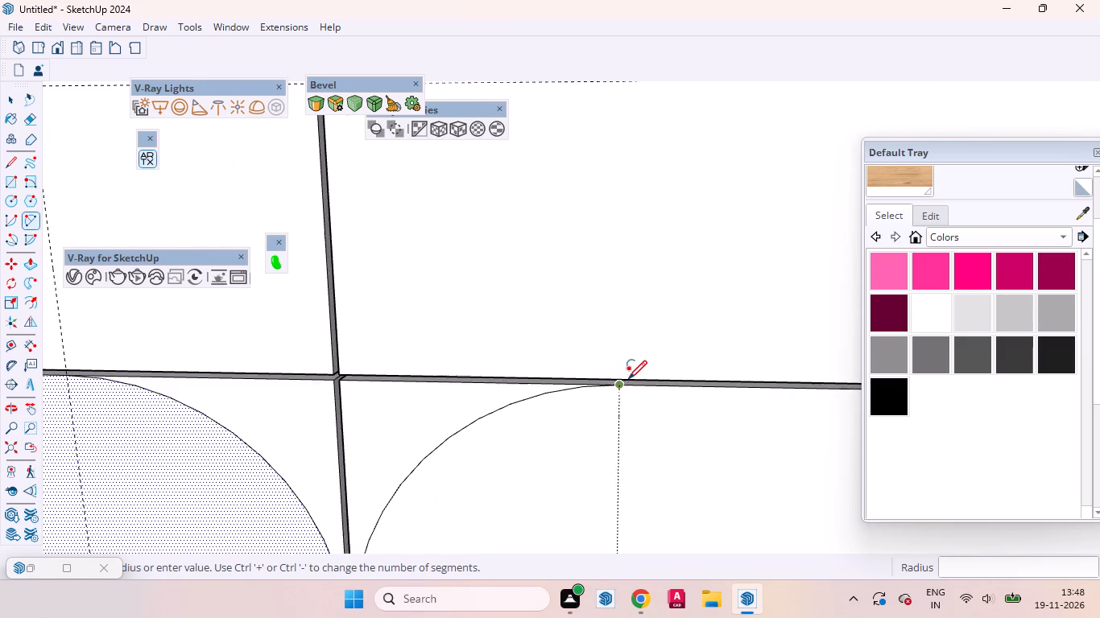
scroll(616, 441, "down", 4)
scroll(621, 414, "up", 1)
scroll(620, 417, "down", 5)
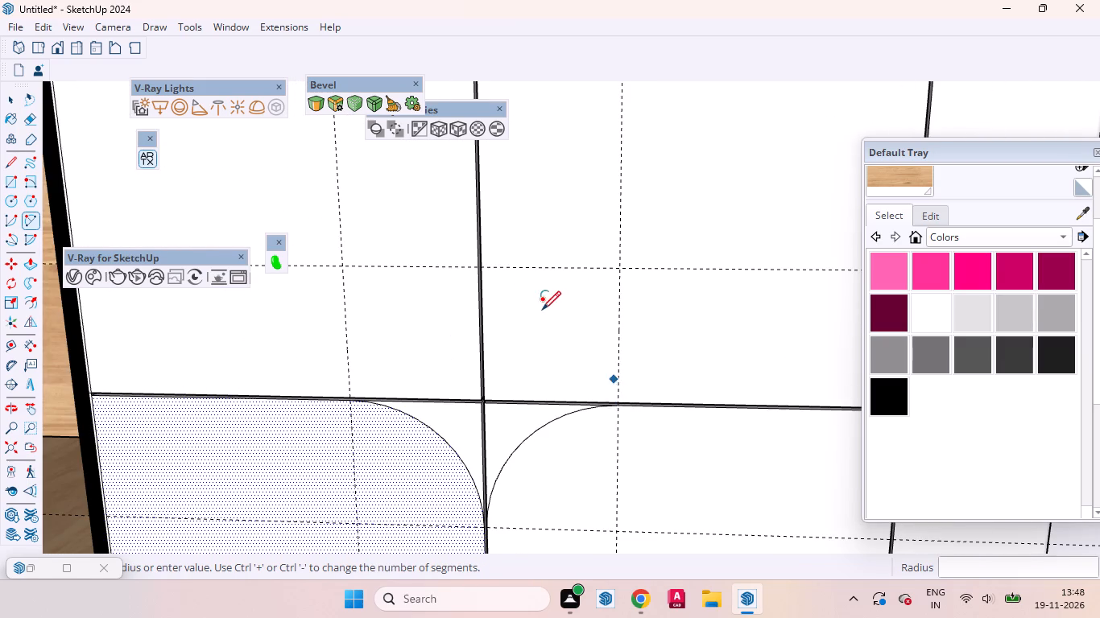
left_click(483, 267)
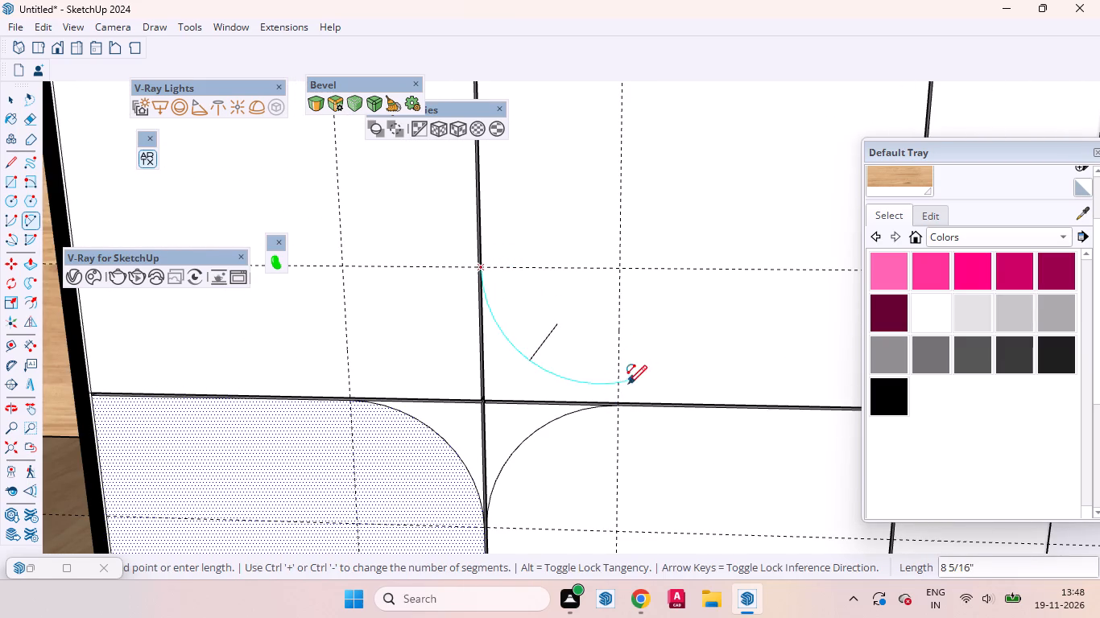
scroll(618, 398, "up", 3)
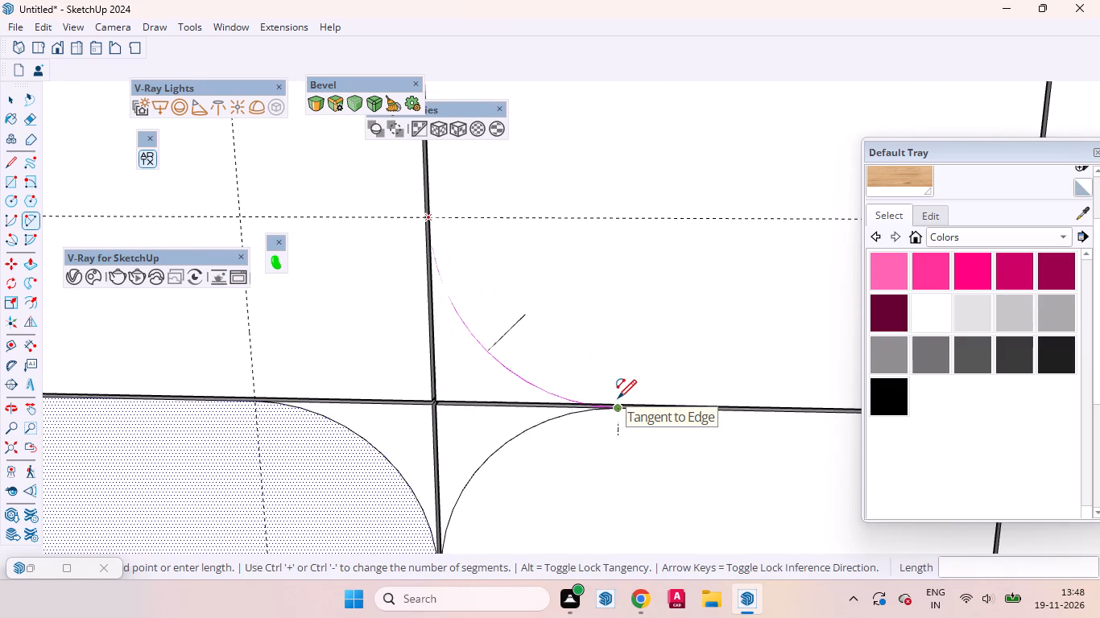
scroll(620, 402, "down", 4)
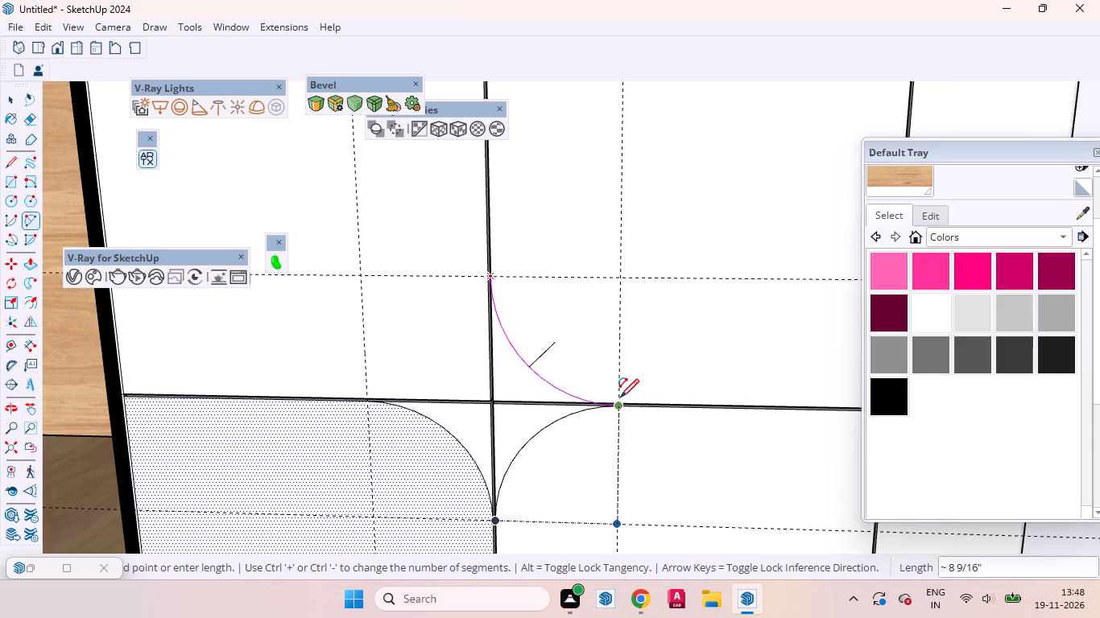
scroll(620, 397, "up", 2)
middle_click_drag(623, 401, 423, 385)
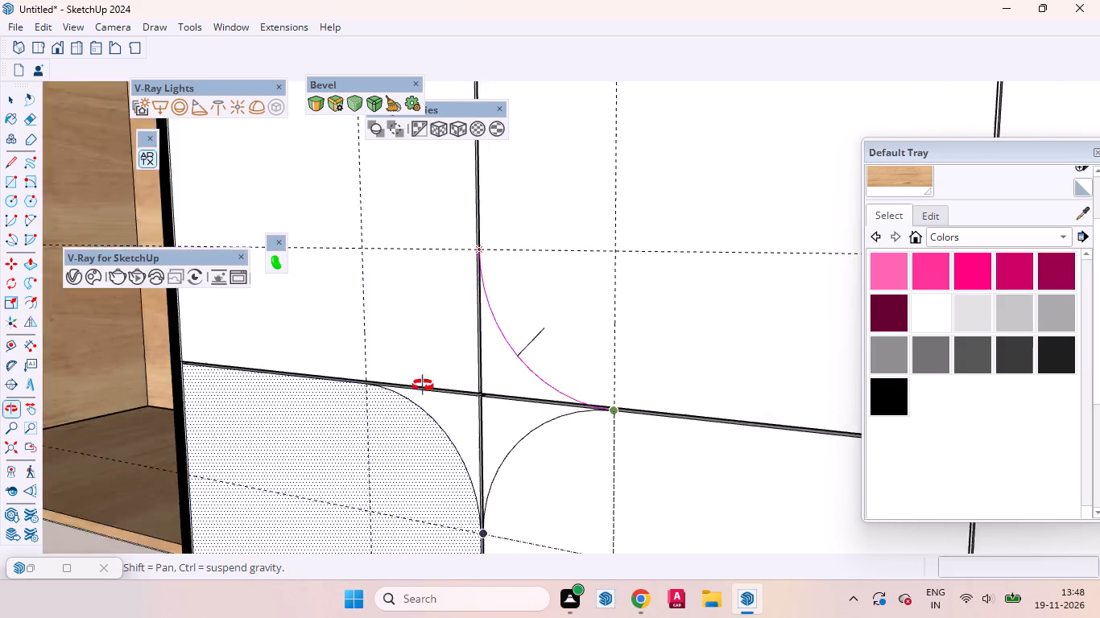
middle_click_drag(423, 385, 229, 411)
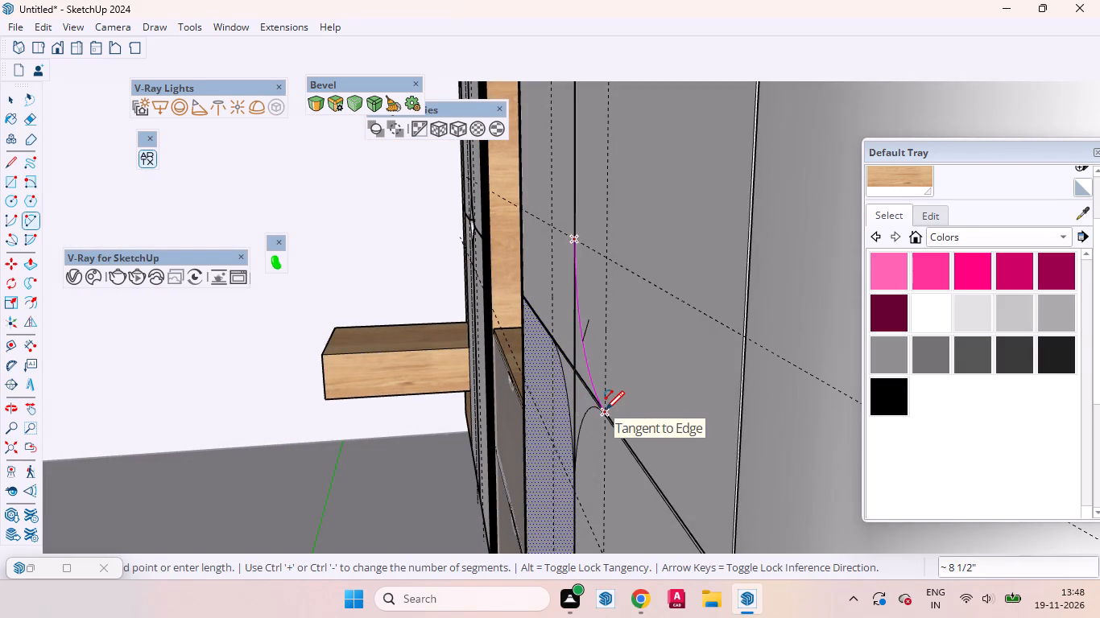
double_click(606, 410)
Draw a matching tangent arc about 8 1/2" long across the facing bottom corner of the upper door beside the niche.
scroll(607, 426, "up", 12)
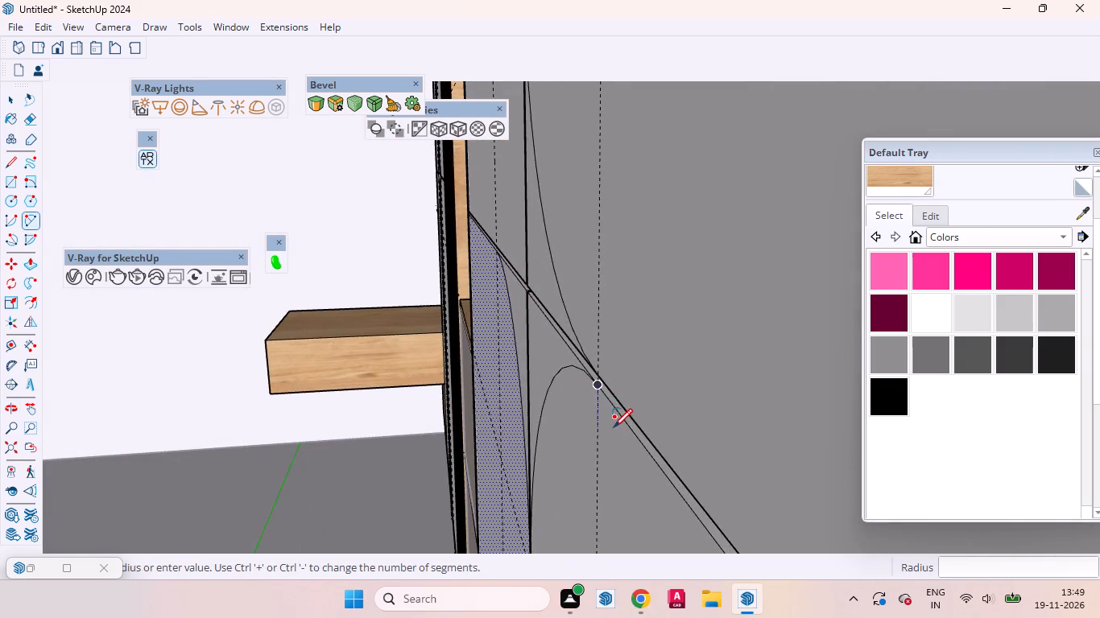
middle_click_drag(631, 418, 813, 353)
scroll(604, 398, "down", 10)
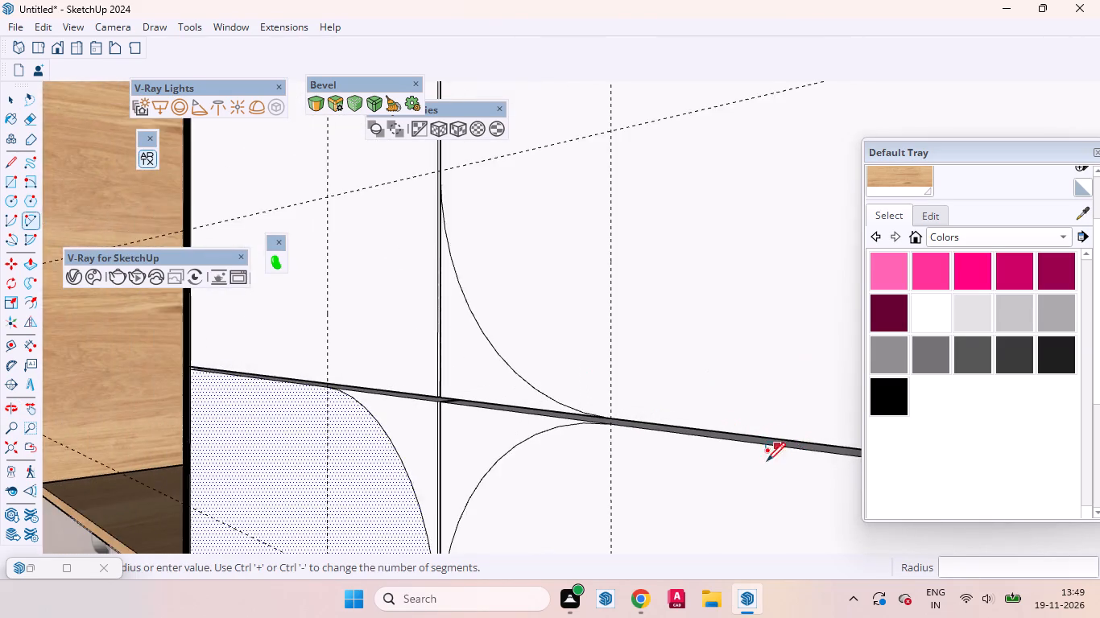
scroll(767, 461, "down", 6)
middle_click_drag(712, 396, 943, 356)
scroll(536, 407, "up", 6)
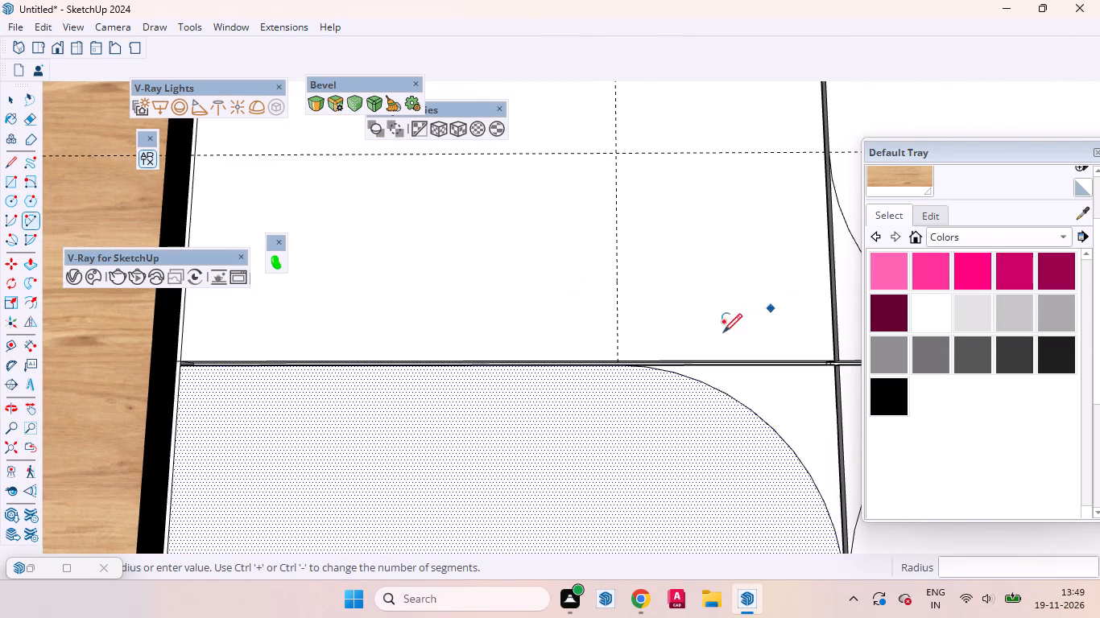
left_click(617, 357)
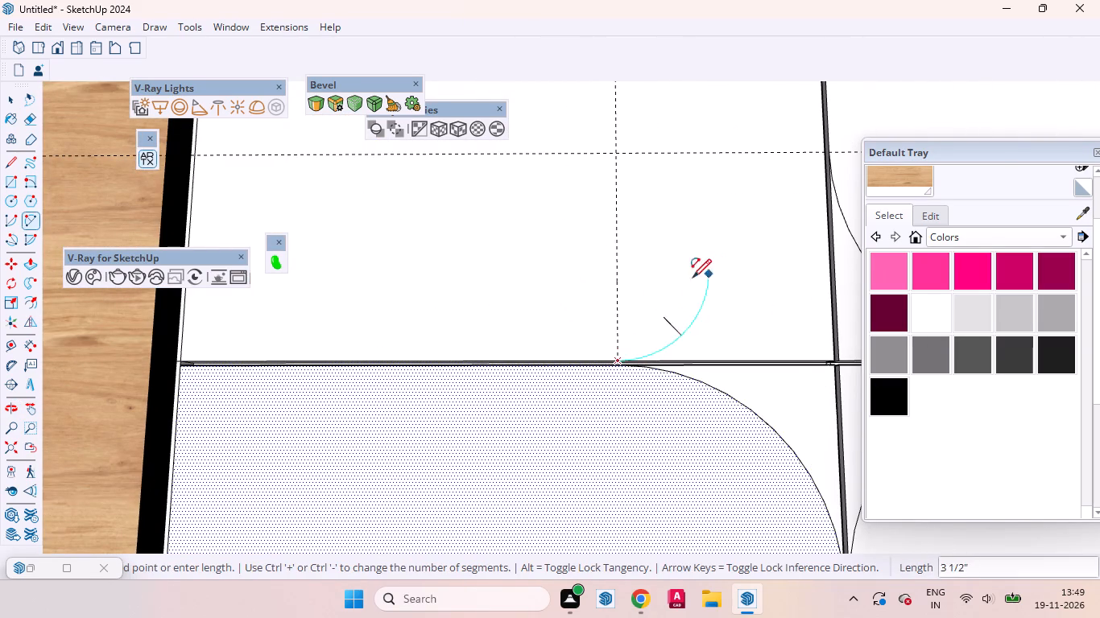
scroll(573, 336, "down", 4)
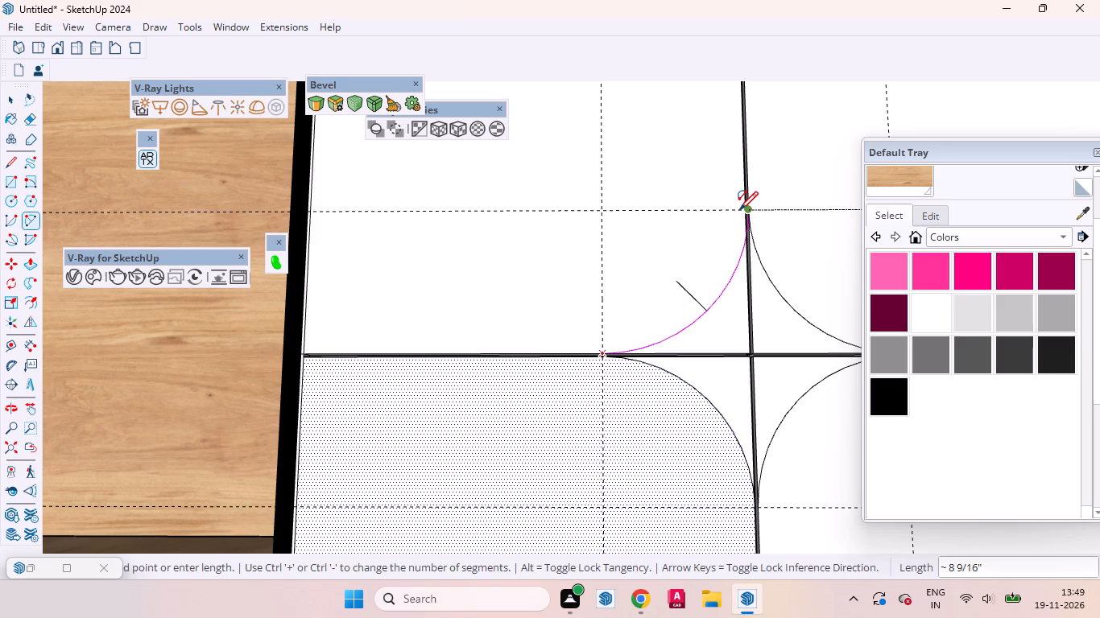
scroll(738, 211, "up", 3)
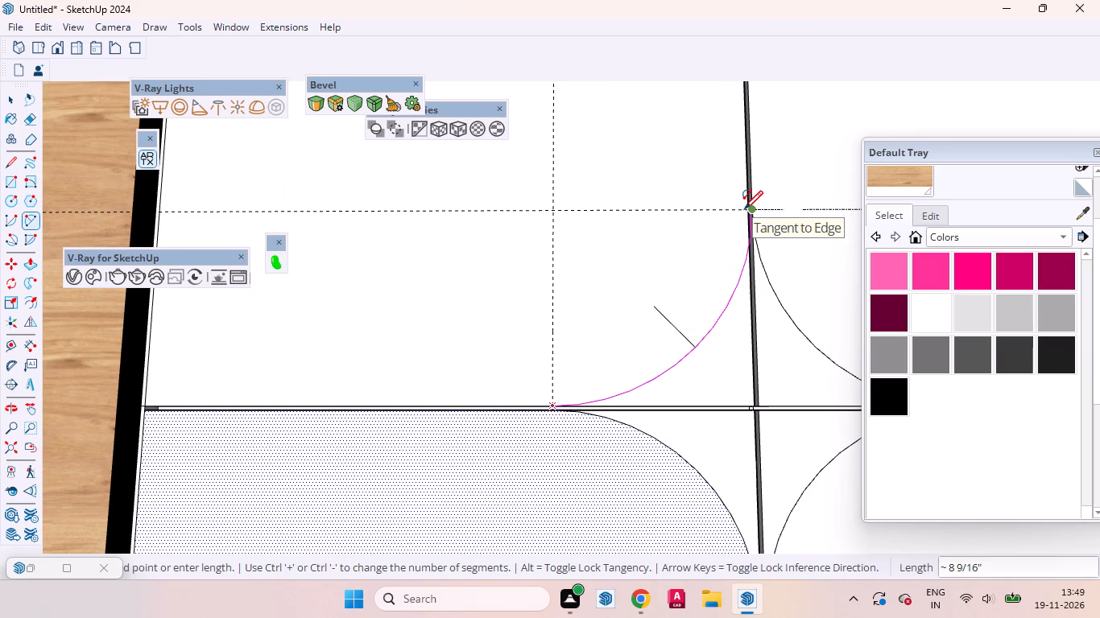
scroll(744, 209, "up", 7)
double_click(751, 208)
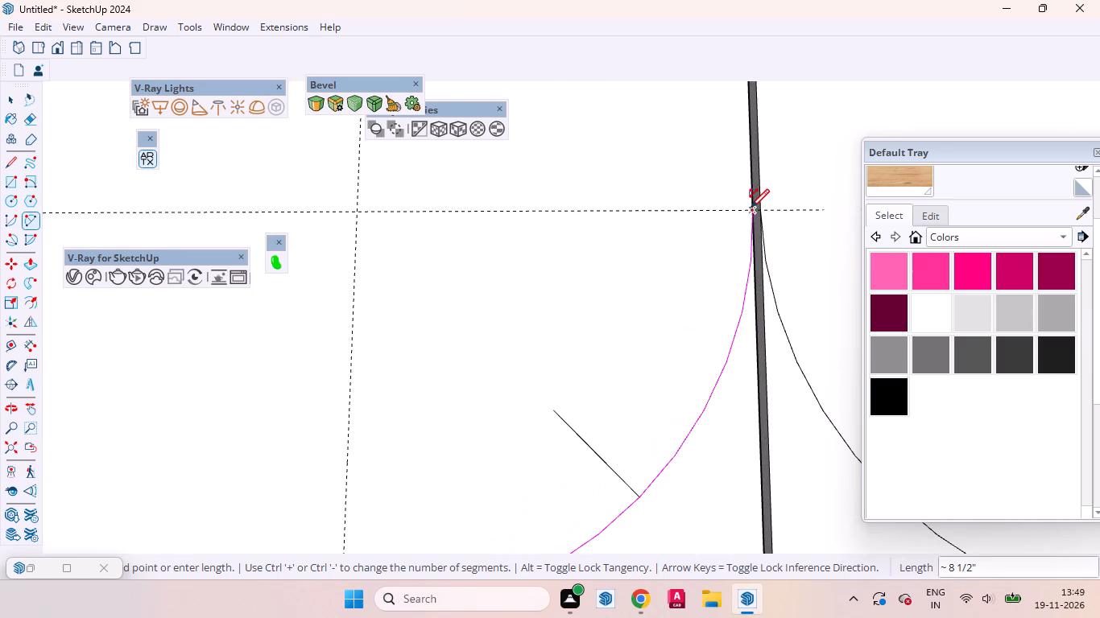
Recess the four star-shaped corner faces at this door joint with Push/Pull, repeating the depth of the first star.
key("space")
left_click(576, 275)
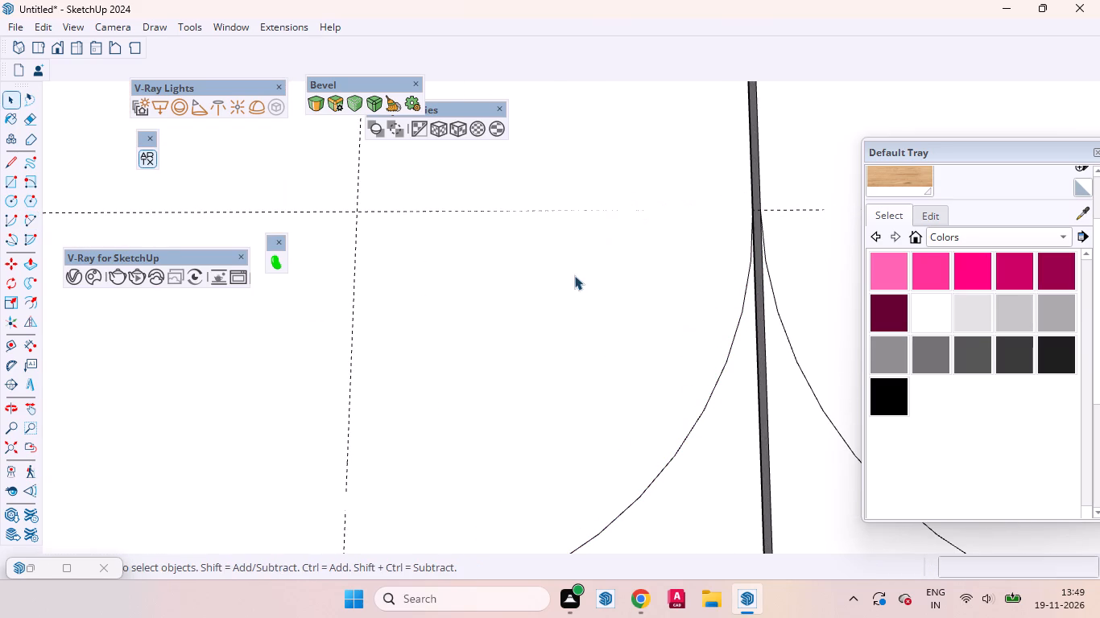
scroll(531, 259, "down", 11)
left_click(591, 362)
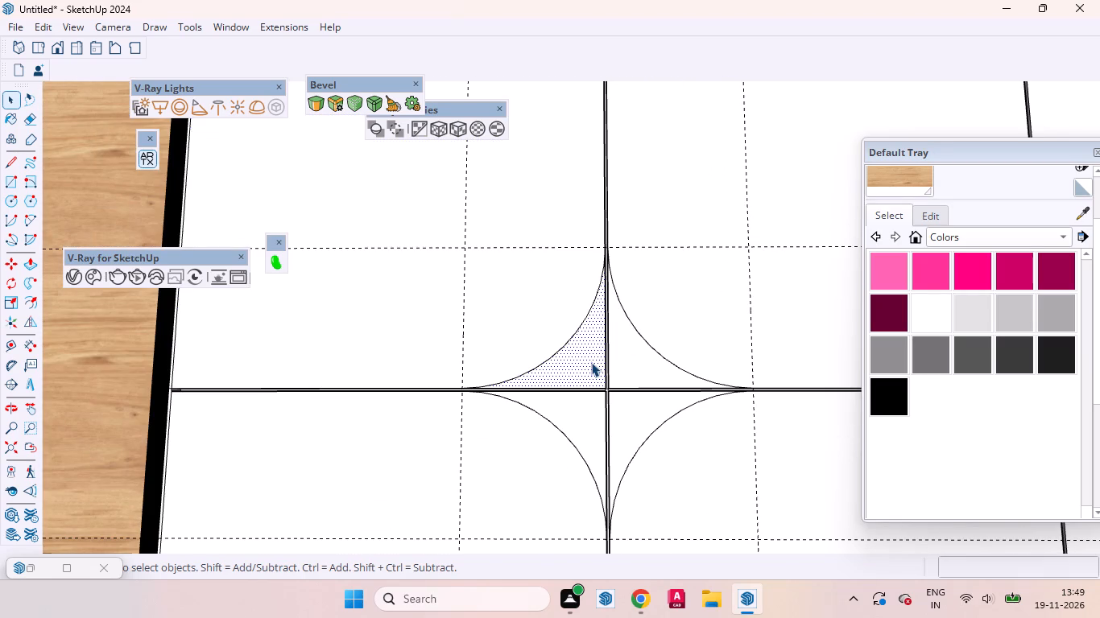
key("p")
double_click(591, 362)
double_click(642, 364)
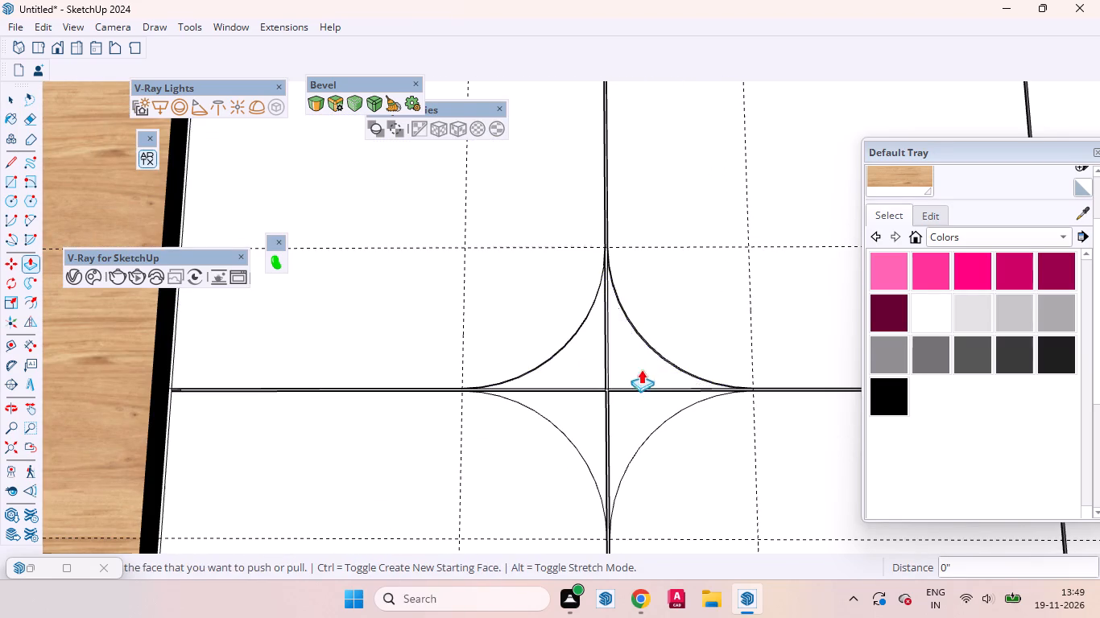
double_click(627, 410)
double_click(585, 413)
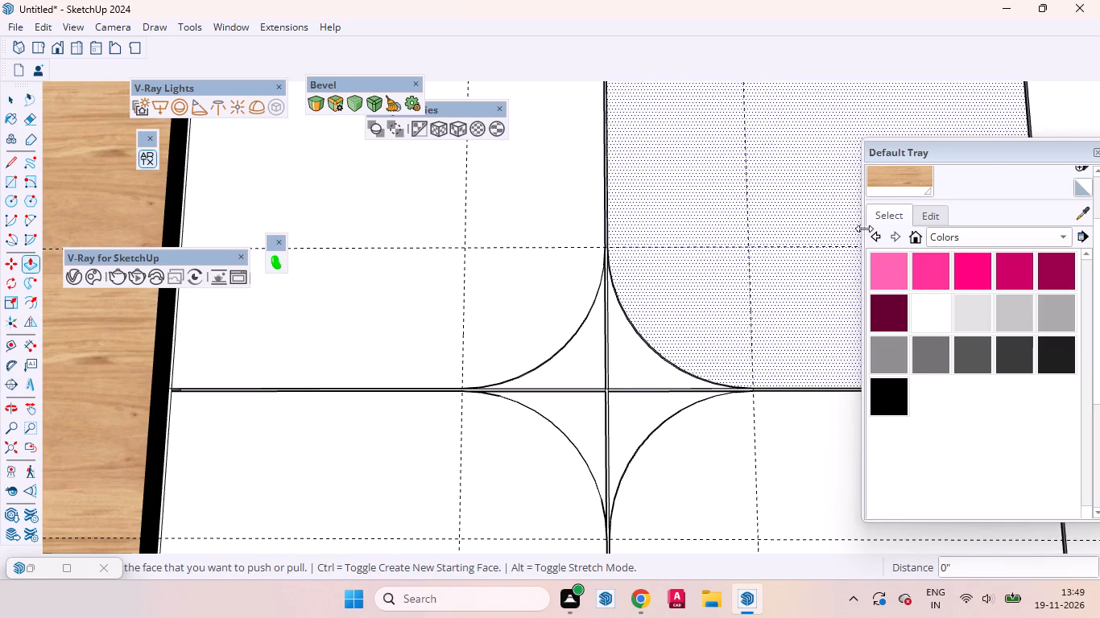
Paint the four recessed star faces with the current wood material.
key("space")
left_click(890, 176)
left_click(629, 371)
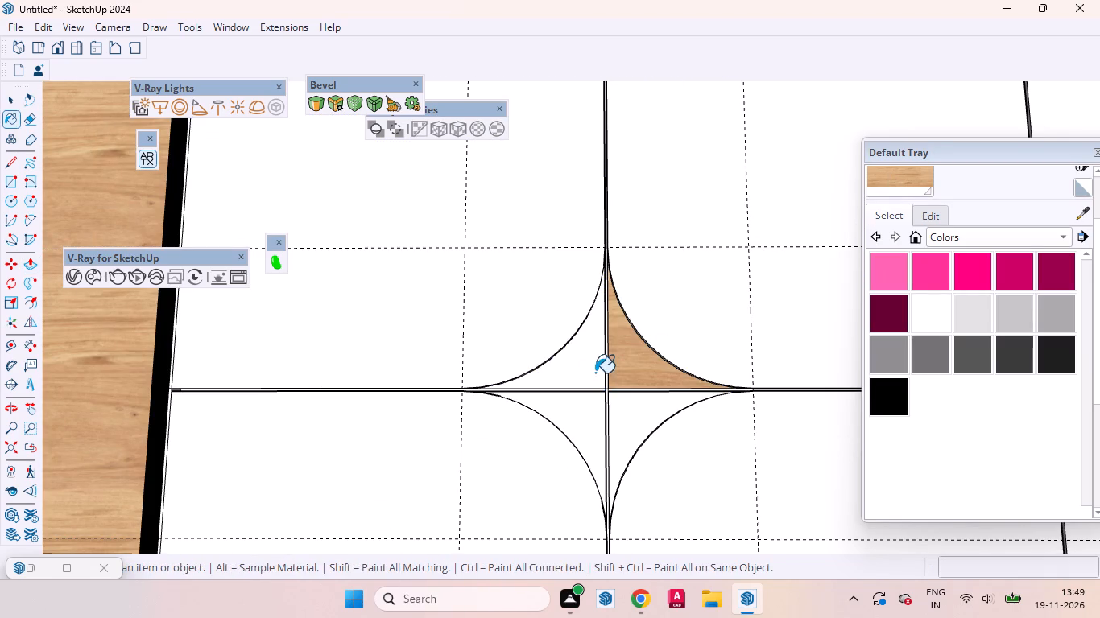
left_click(595, 373)
left_click(586, 436)
left_click(627, 427)
key("space")
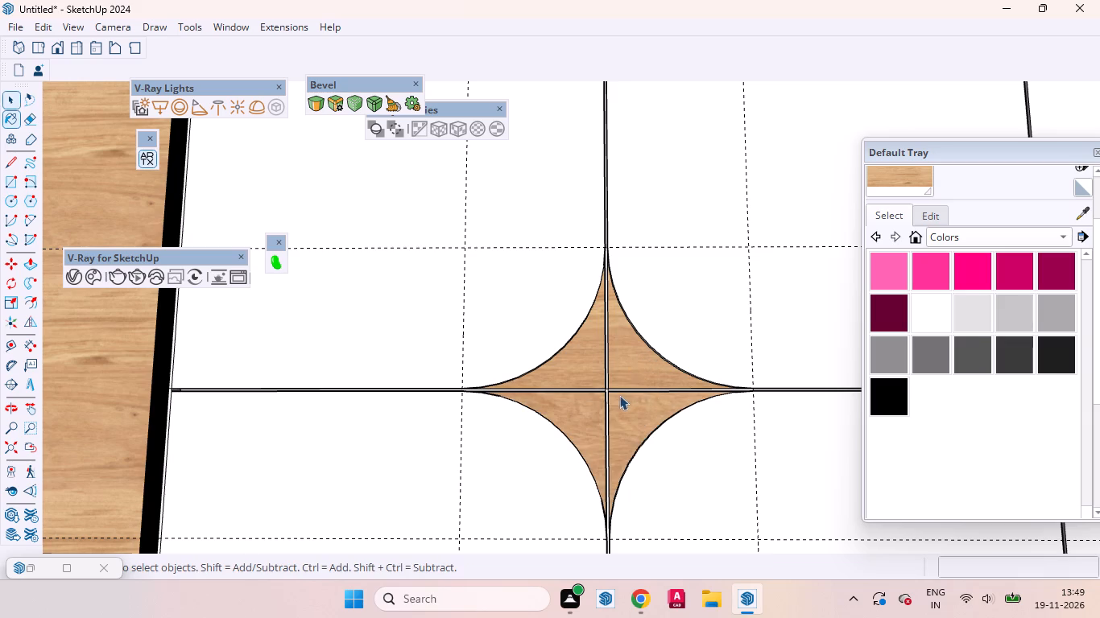
Paint the exposed door edges along the joint gaps inside the star with the same wood material.
scroll(618, 394, "up", 7)
middle_click_drag(635, 373, 693, 608)
scroll(563, 391, "up", 5)
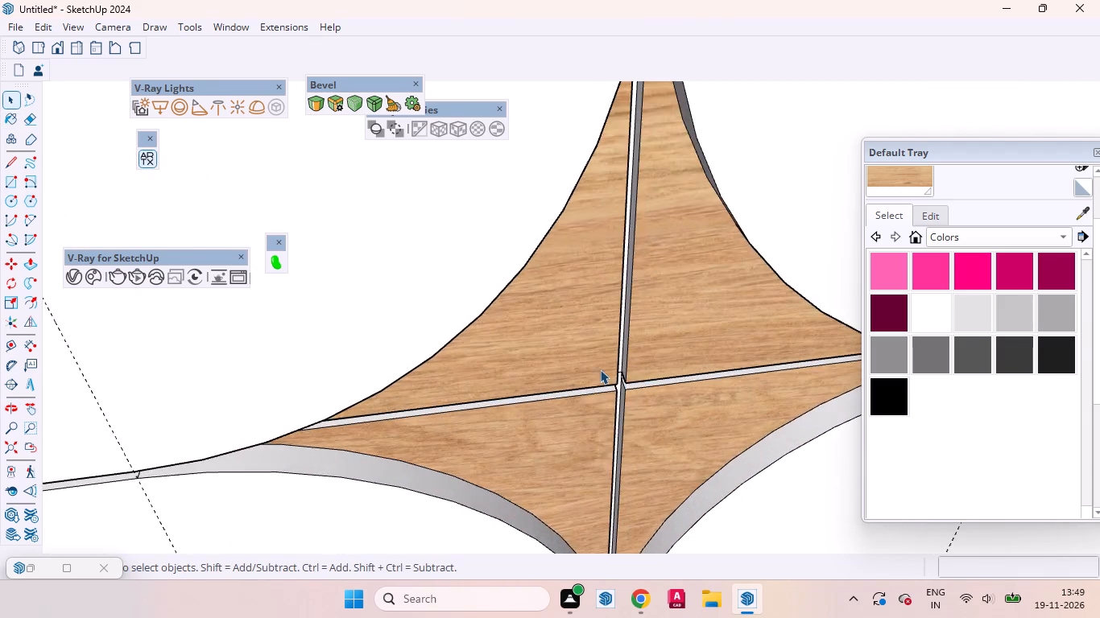
scroll(600, 369, "up", 6)
left_click(895, 178)
scroll(615, 298, "up", 3)
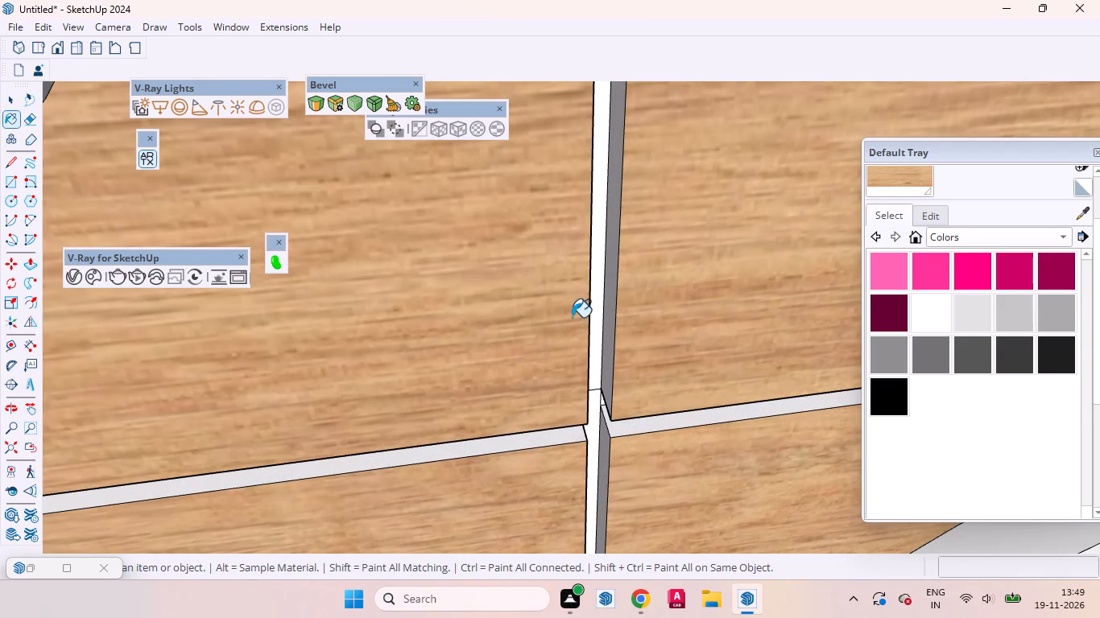
left_click(612, 285)
left_click(642, 430)
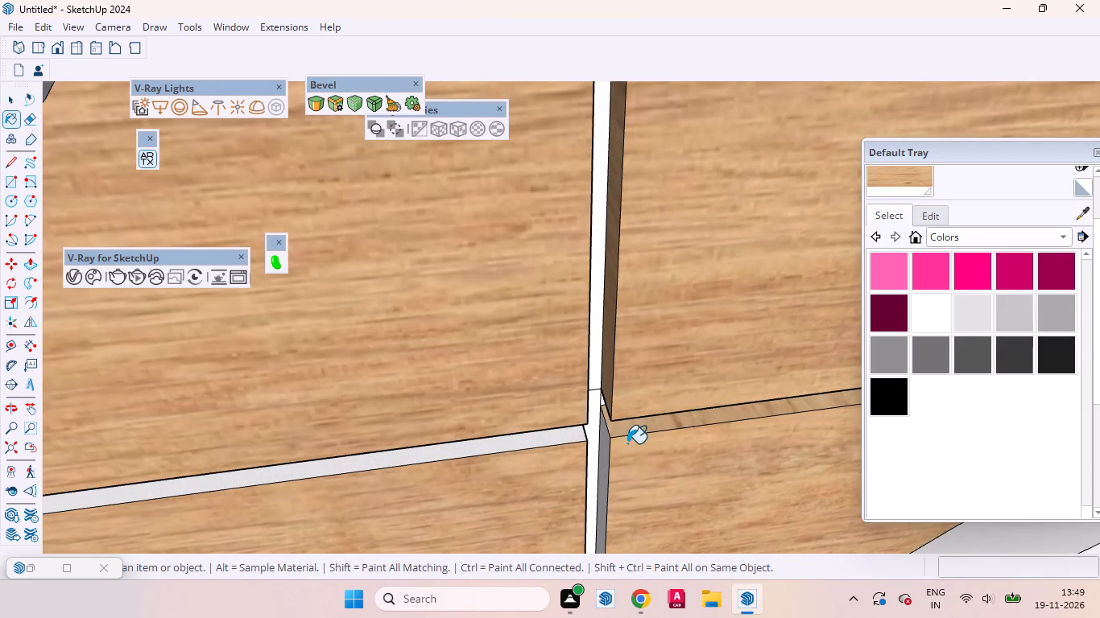
left_click(606, 452)
left_click(573, 444)
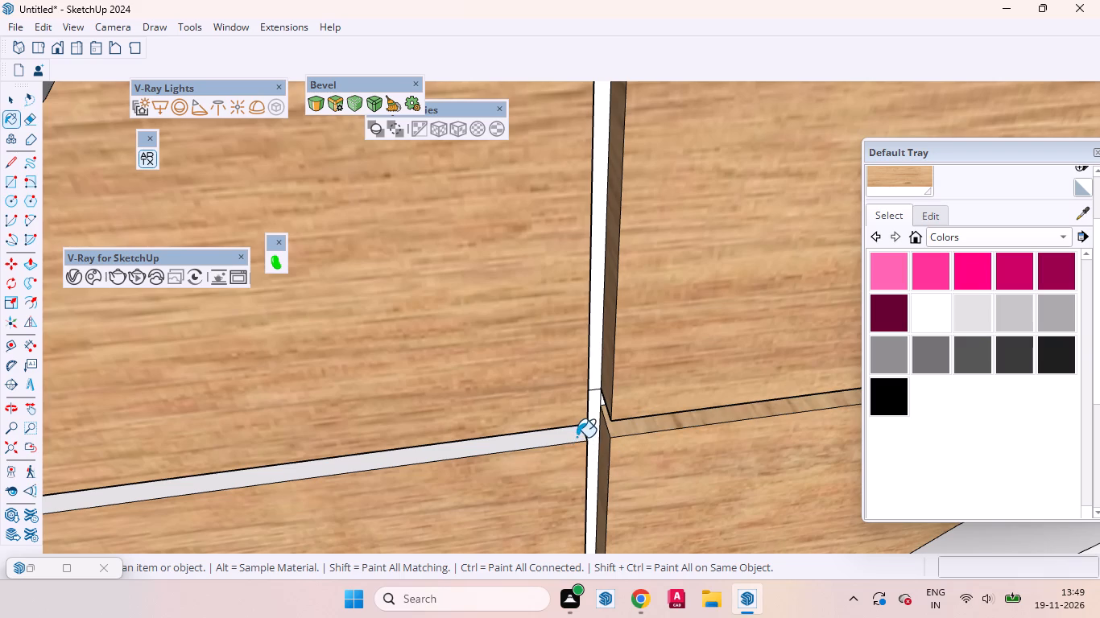
left_click(577, 436)
scroll(588, 446, "up", 1)
middle_click_drag(457, 434, 266, 363)
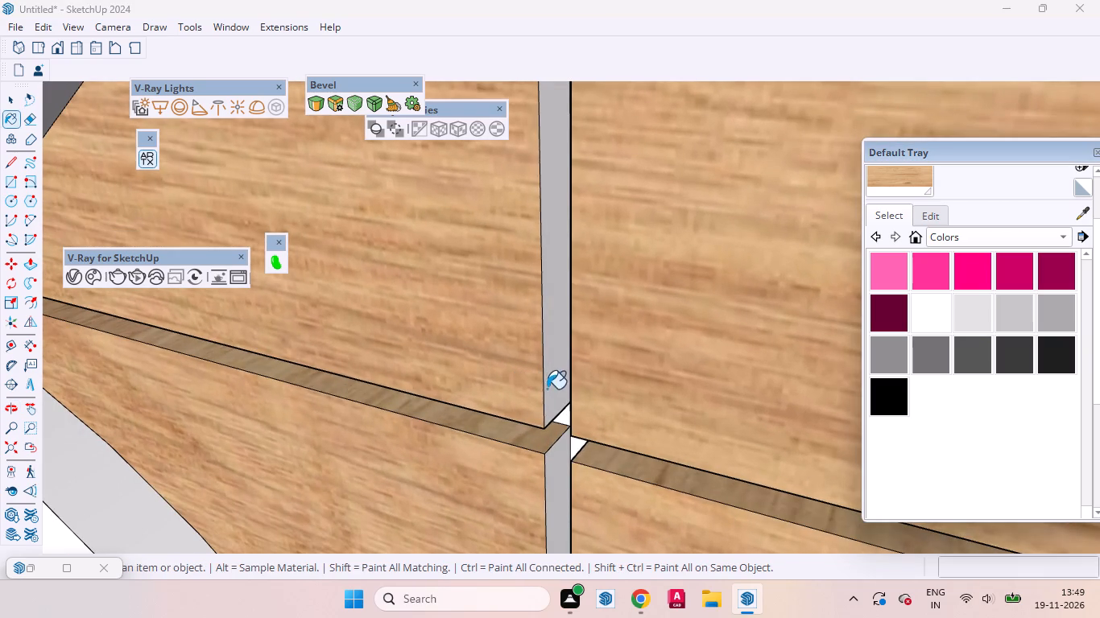
left_click(548, 385)
left_click(556, 463)
Delete the vertical guides through the doors and the two horizontal guides beside the star inlays.
scroll(584, 287, "down", 14)
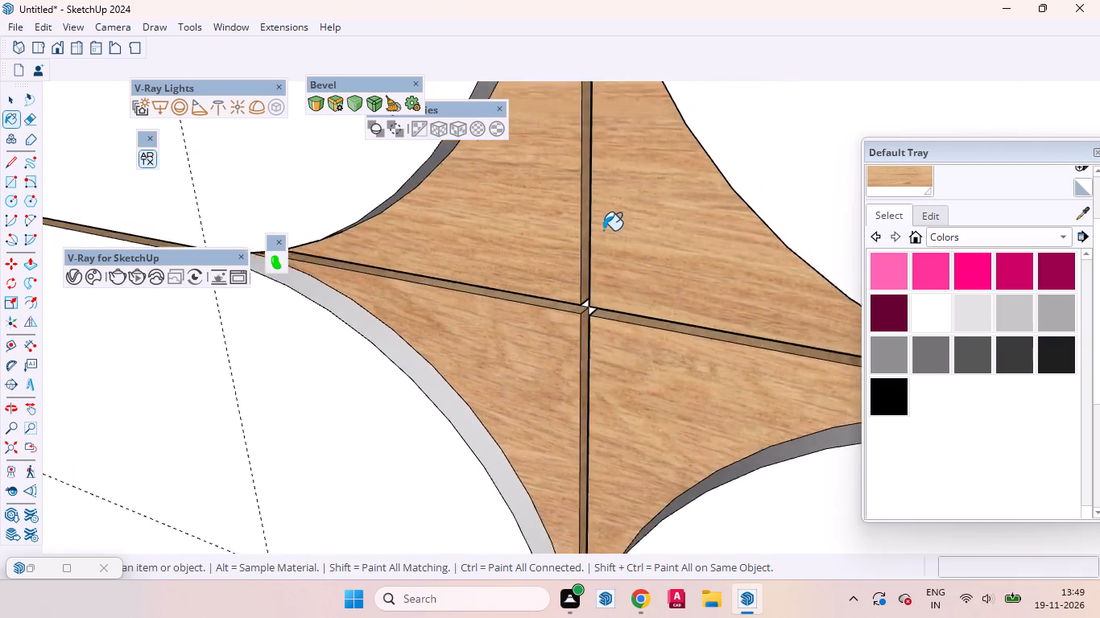
scroll(603, 230, "down", 6)
scroll(575, 472, "up", 9)
middle_click_drag(588, 503, 735, 422)
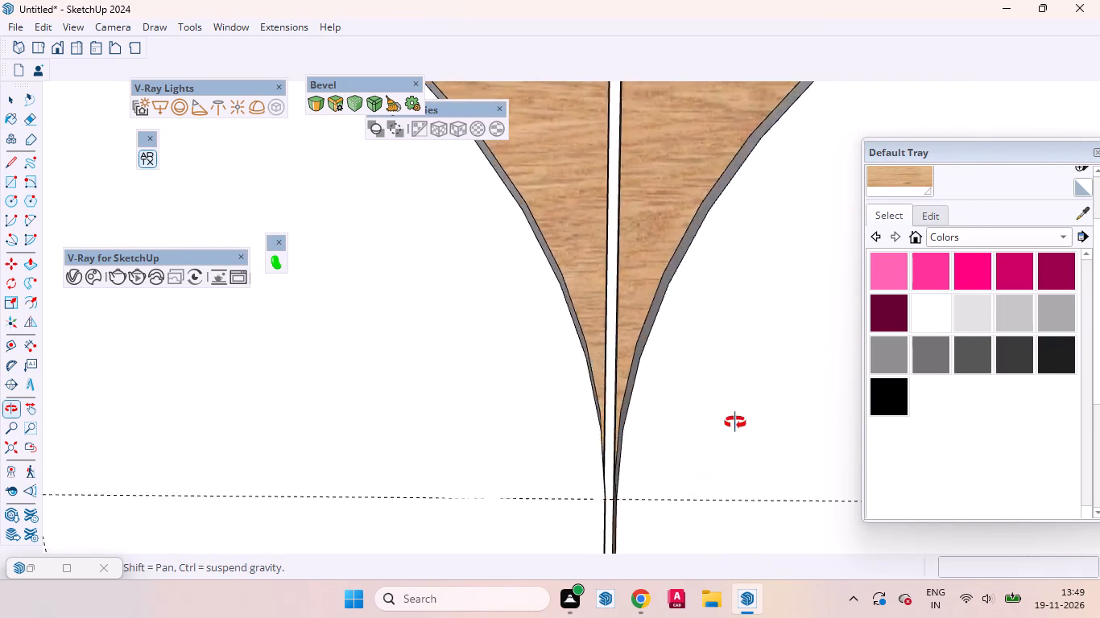
middle_click_drag(735, 422, 613, 595)
scroll(643, 382, "down", 8)
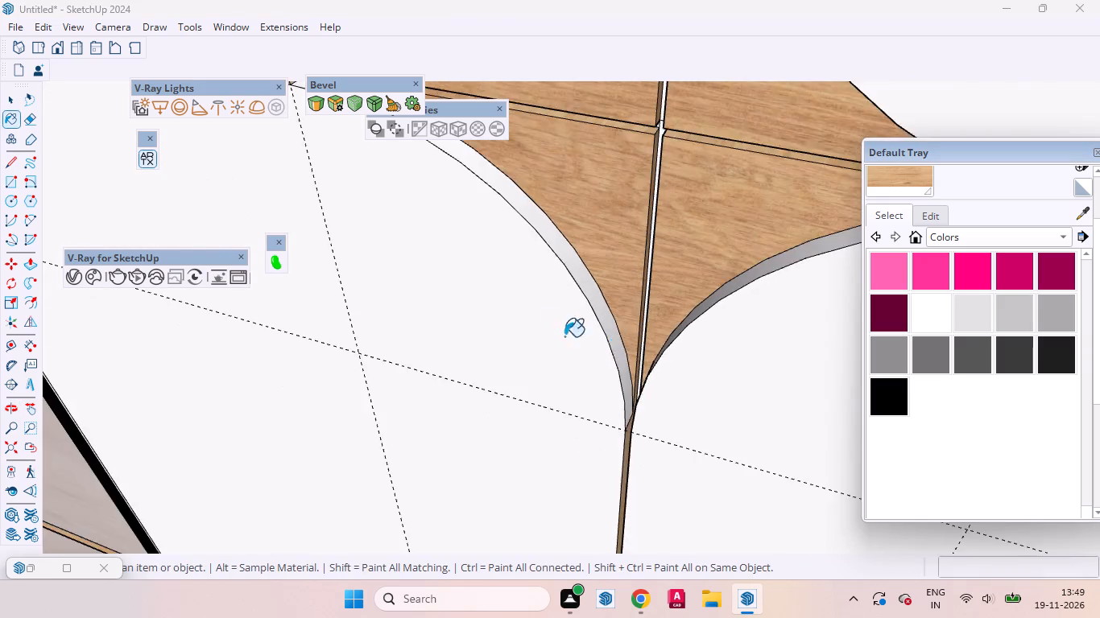
scroll(564, 336, "down", 16)
key("space")
scroll(550, 352, "down", 8)
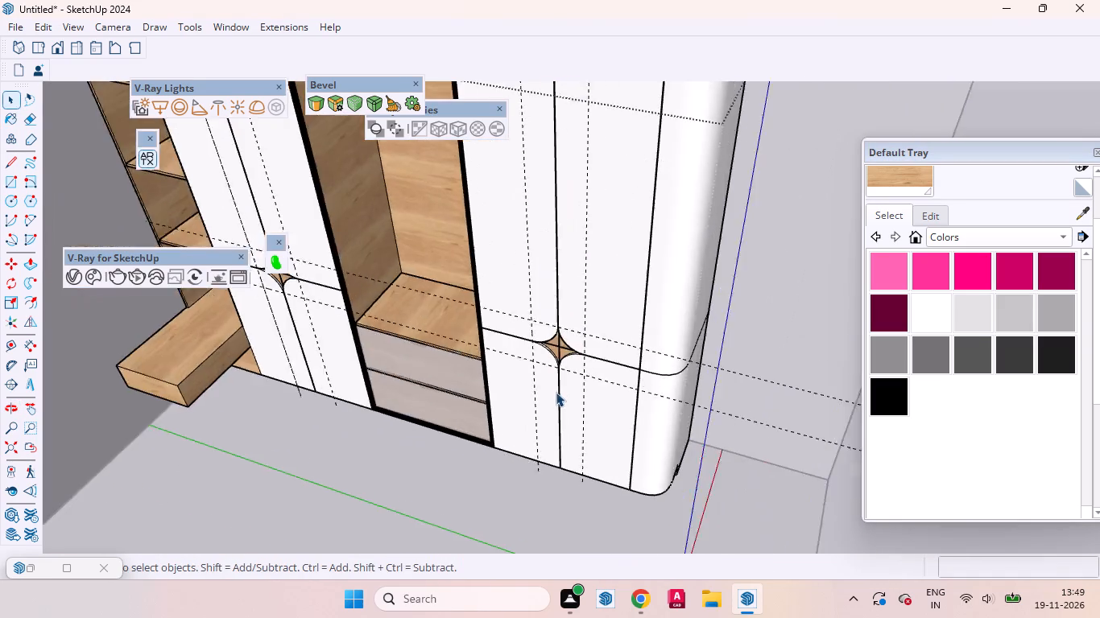
scroll(556, 392, "down", 10)
middle_click_drag(533, 369, 627, 296)
left_click_drag(636, 162, 0, 64)
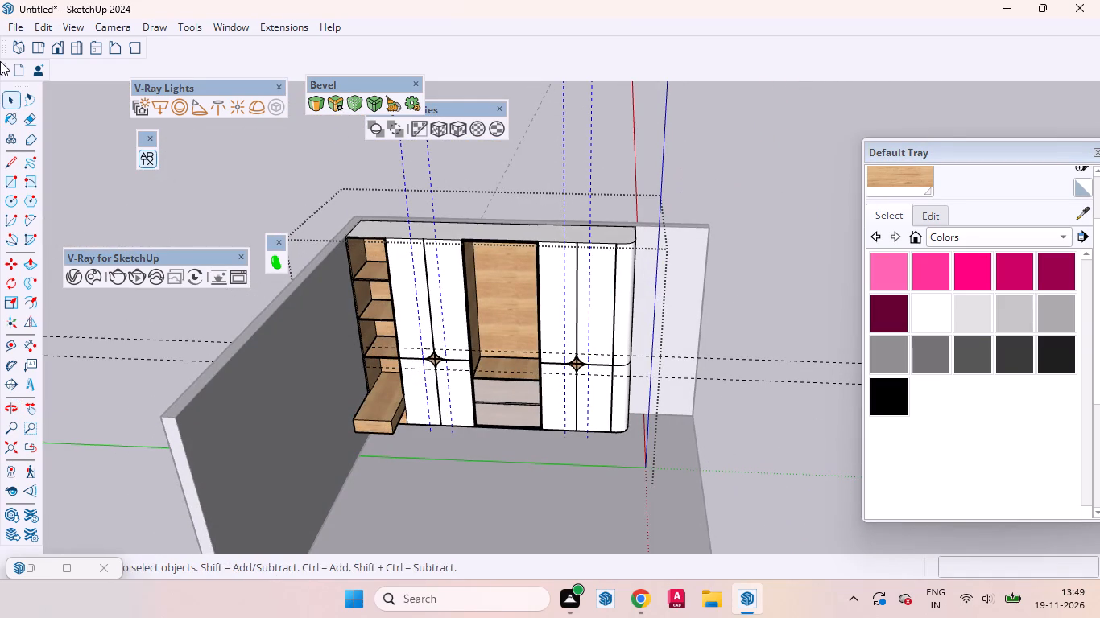
key("Delete")
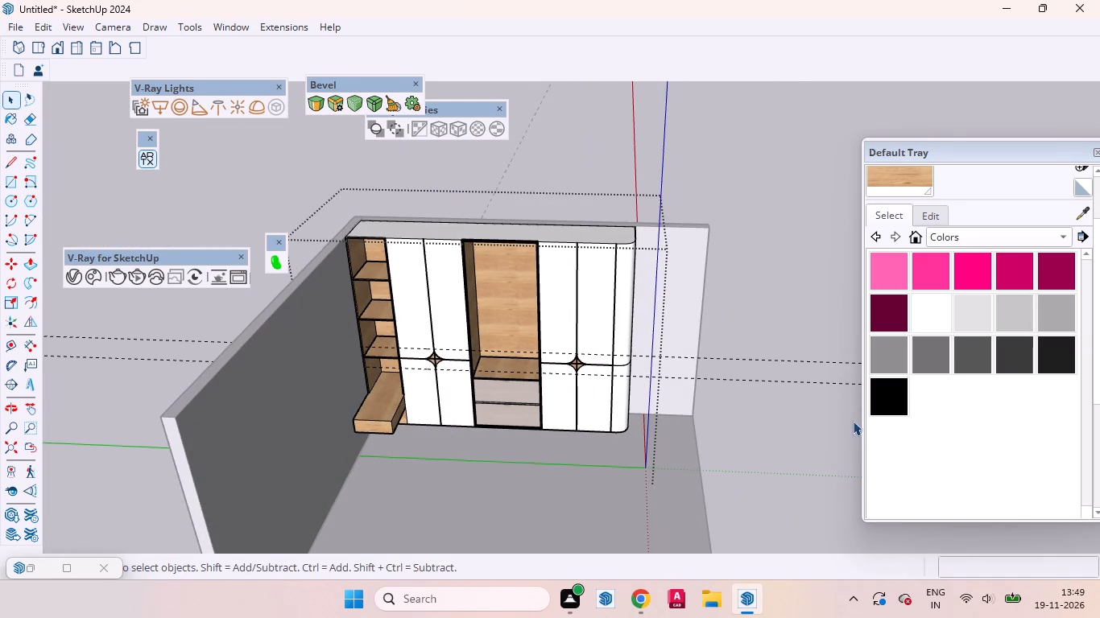
left_click_drag(831, 420, 747, 245)
key("Delete")
Examine the whole wardrobe, its two star inlays and the open niche from several angles.
scroll(421, 360, "up", 3)
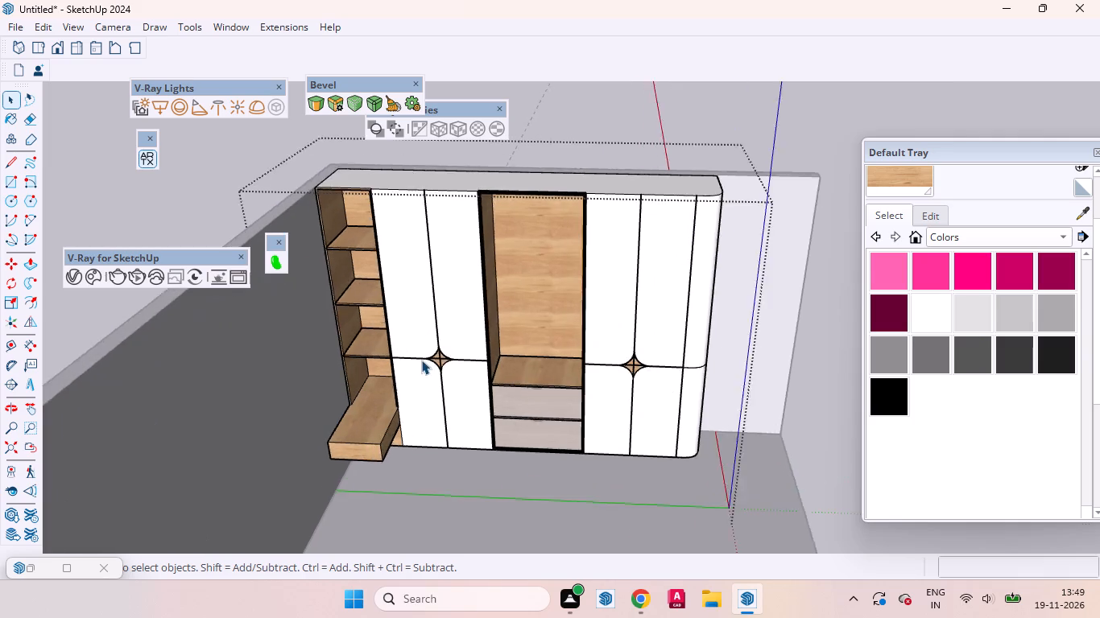
scroll(421, 360, "up", 3)
middle_click_drag(436, 376, 394, 509)
scroll(296, 340, "down", 2)
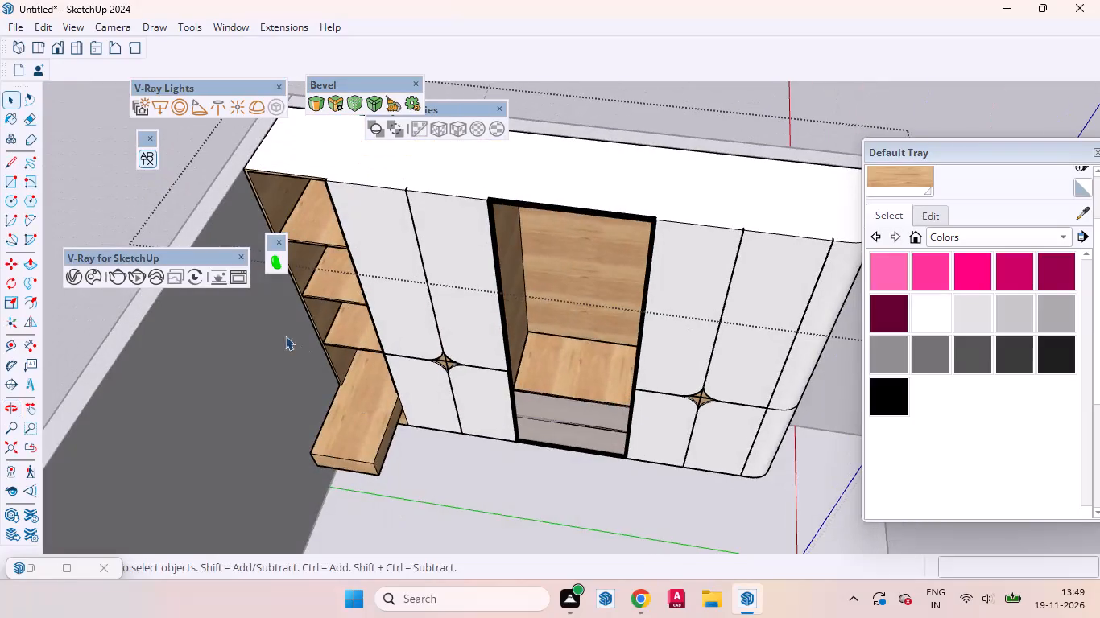
scroll(285, 336, "down", 4)
left_click(755, 436)
middle_click_drag(531, 440, 287, 242)
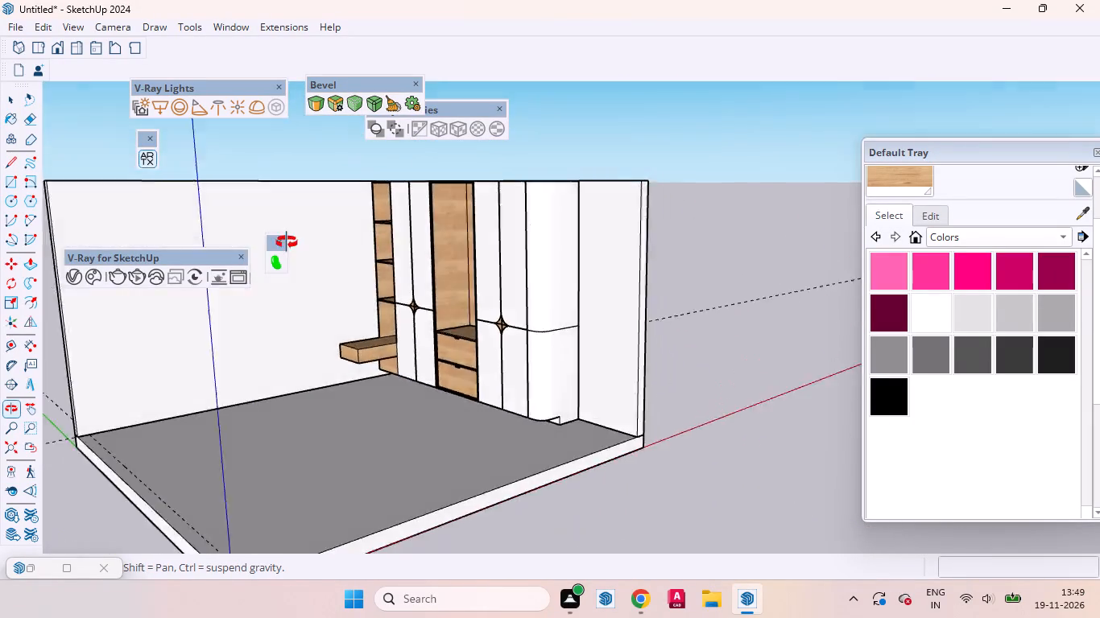
middle_click_drag(287, 242, 620, 200)
scroll(452, 246, "up", 11)
middle_click_drag(465, 254, 461, 257)
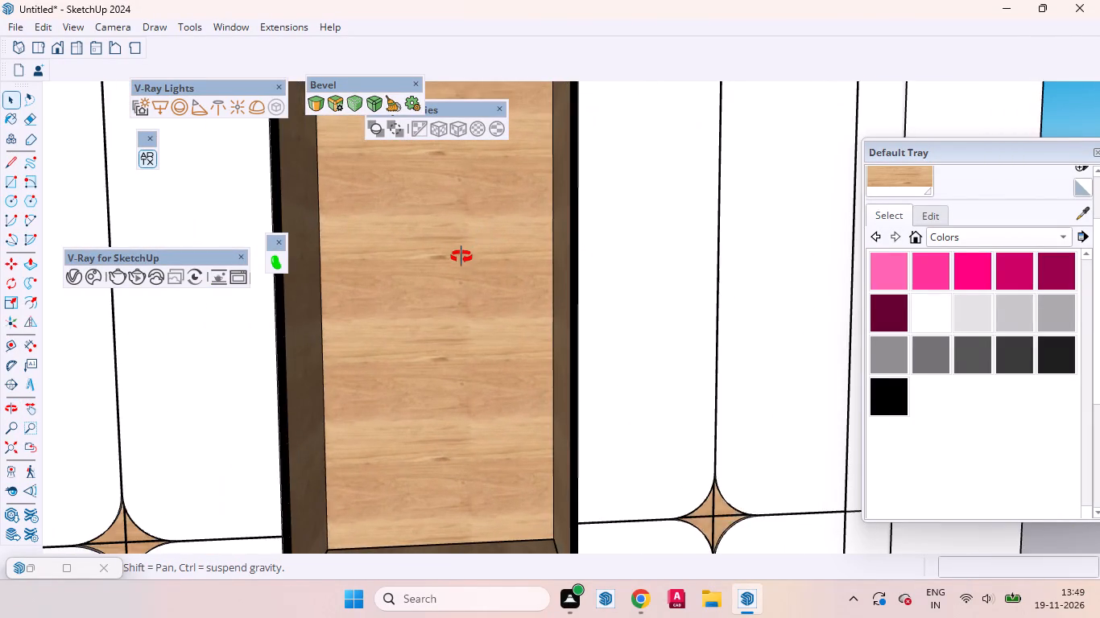
Examine the wardrobe, bench, drawers and star inlays within the whole room from several angles.
middle_click_drag(461, 257, 186, 314)
scroll(312, 299, "down", 11)
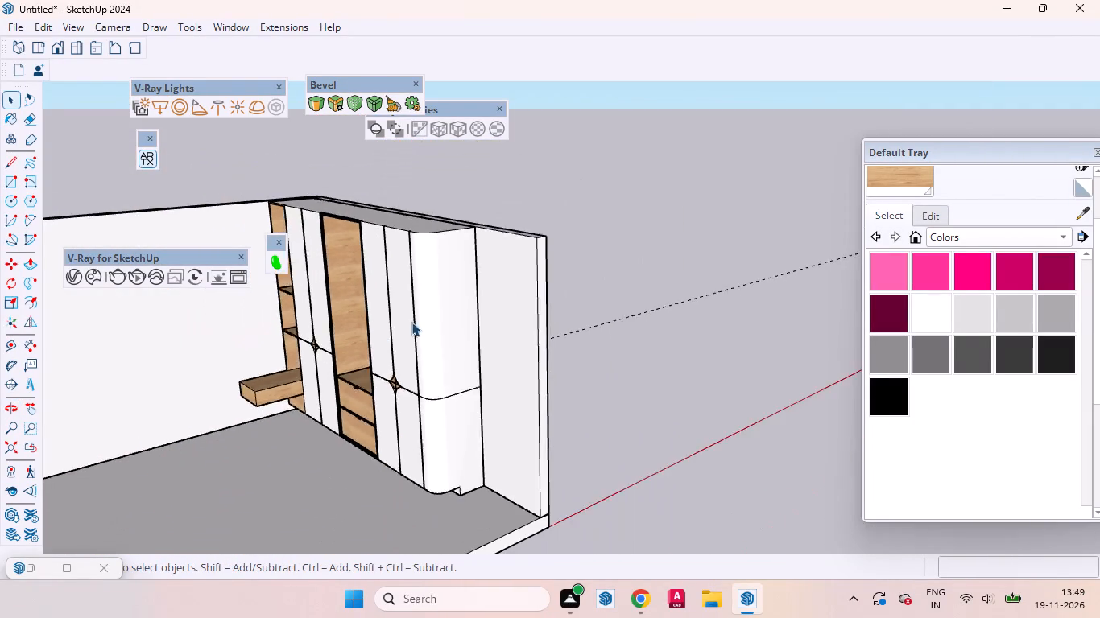
scroll(411, 322, "down", 8)
middle_click_drag(378, 391, 242, 332)
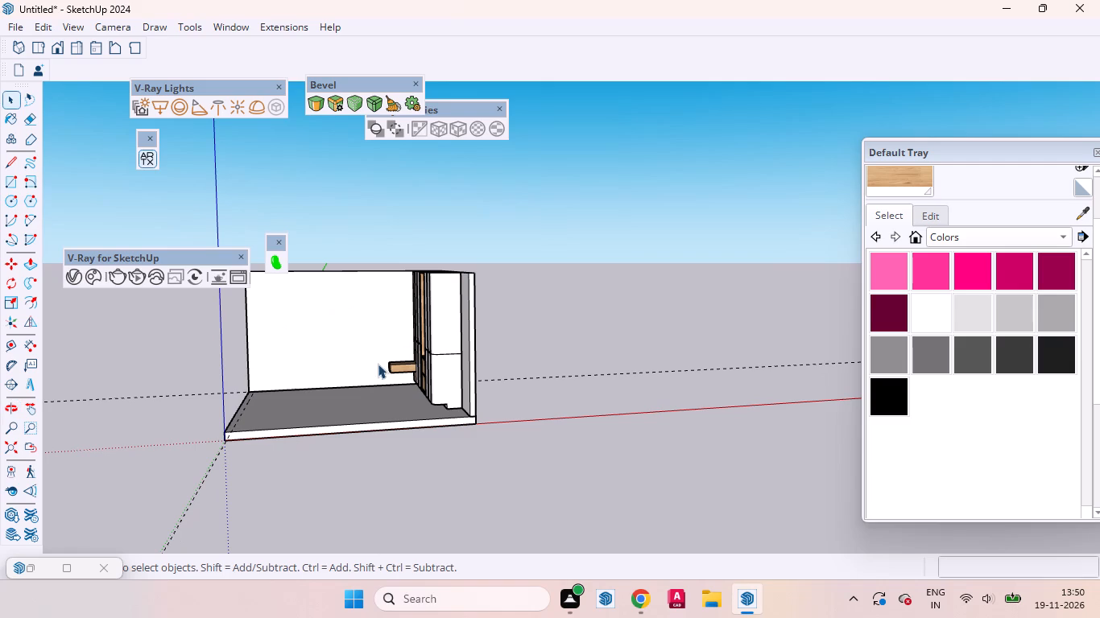
scroll(403, 374, "up", 6)
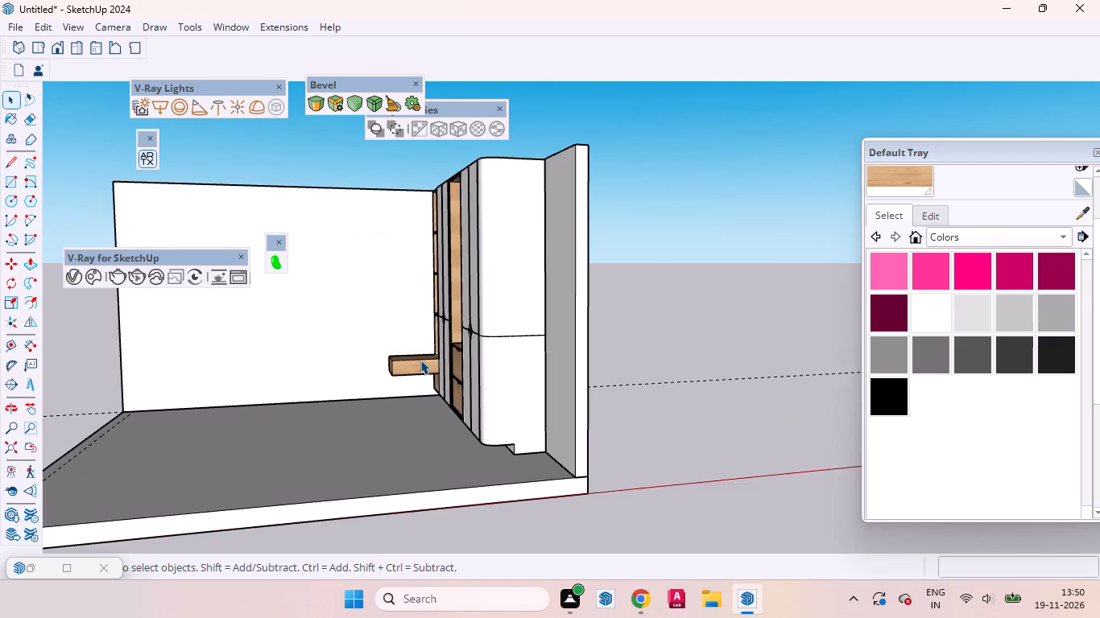
scroll(420, 360, "up", 5)
middle_click_drag(374, 379, 668, 412)
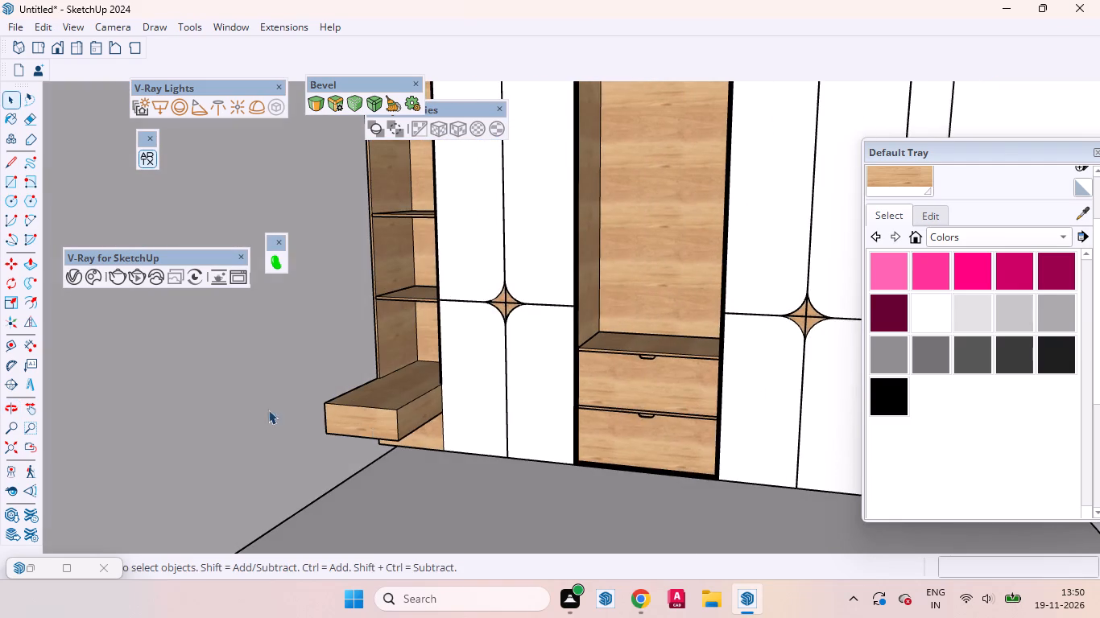
scroll(377, 459, "down", 14)
scroll(375, 414, "up", 1)
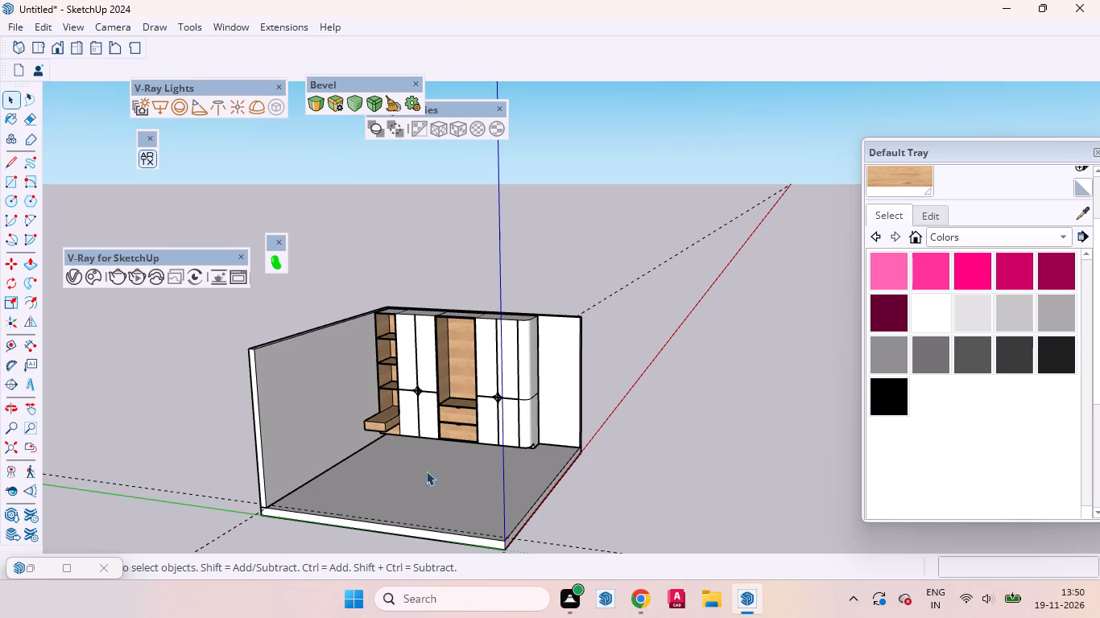
scroll(436, 492, "up", 12)
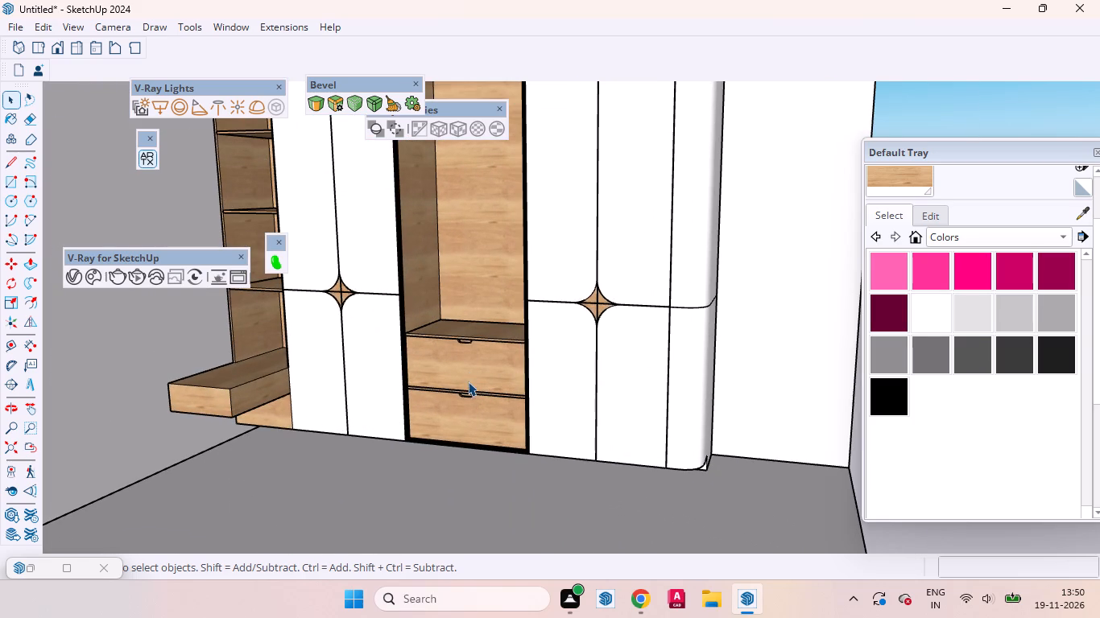
Open the black niche frame for editing and draw a line across its bottom strip, below the lower drawer, at the midpoint.
scroll(465, 473, "up", 6)
middle_click_drag(462, 431, 485, 580)
scroll(478, 368, "down", 4)
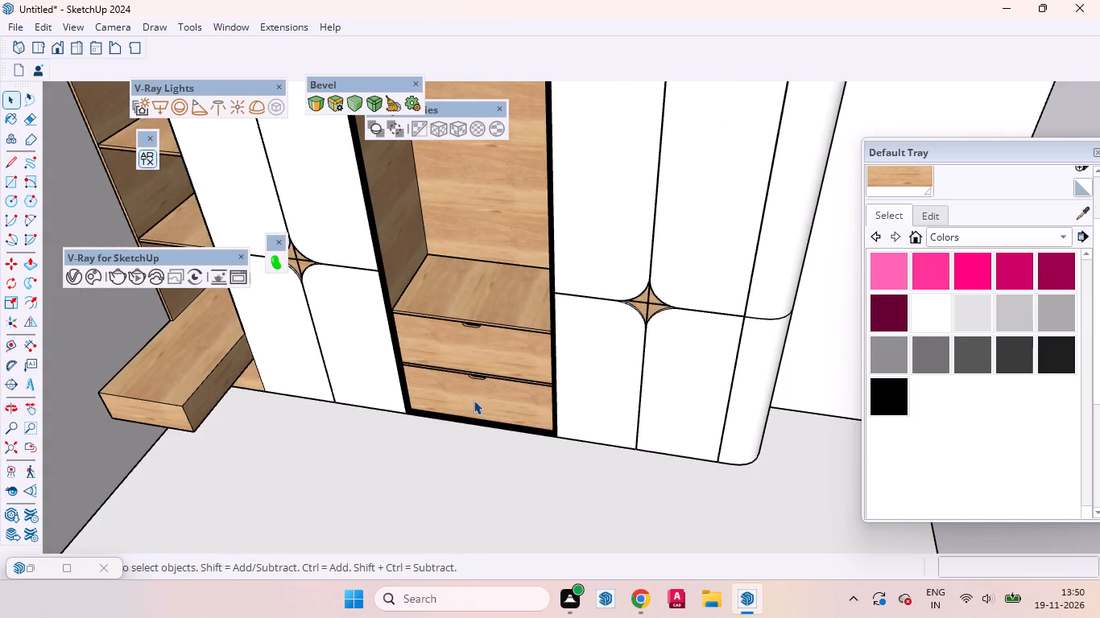
scroll(466, 410, "up", 12)
left_click(452, 434)
double_click(453, 432)
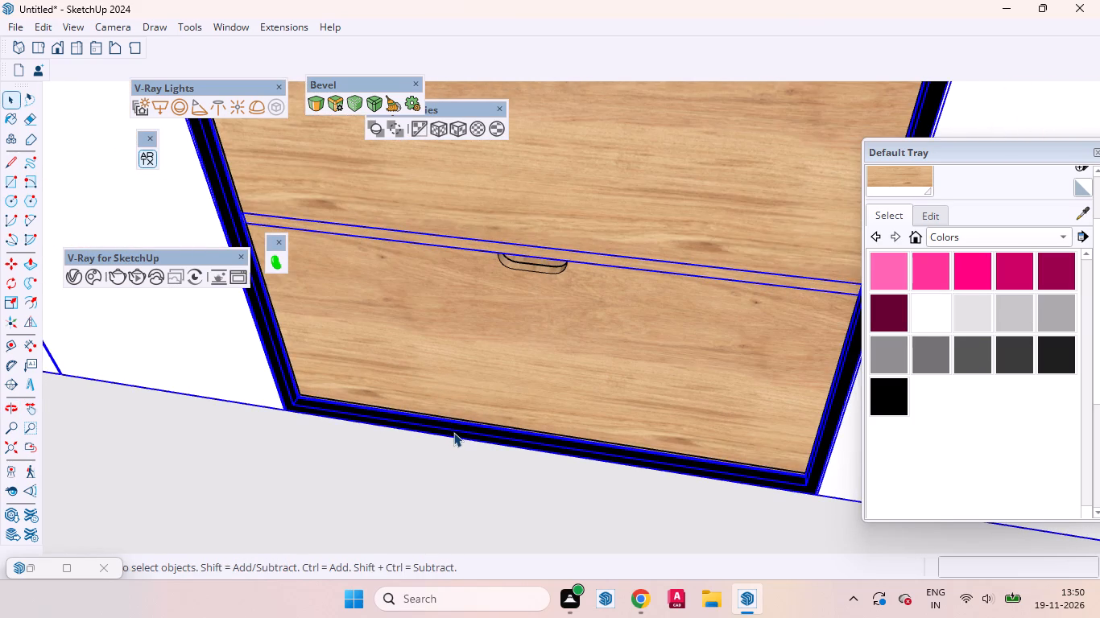
left_click(468, 431)
scroll(424, 402, "down", 1)
scroll(424, 402, "up", 1)
scroll(424, 402, "down", 4)
middle_click_drag(481, 431, 497, 522)
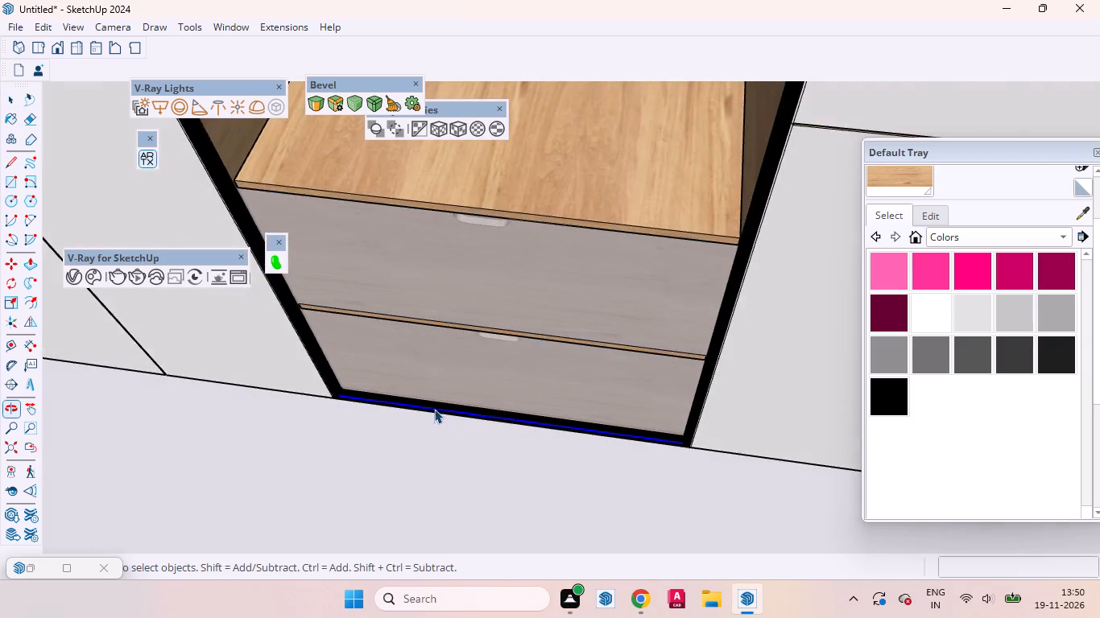
scroll(434, 408, "up", 6)
left_click(496, 410)
scroll(445, 410, "down", 5)
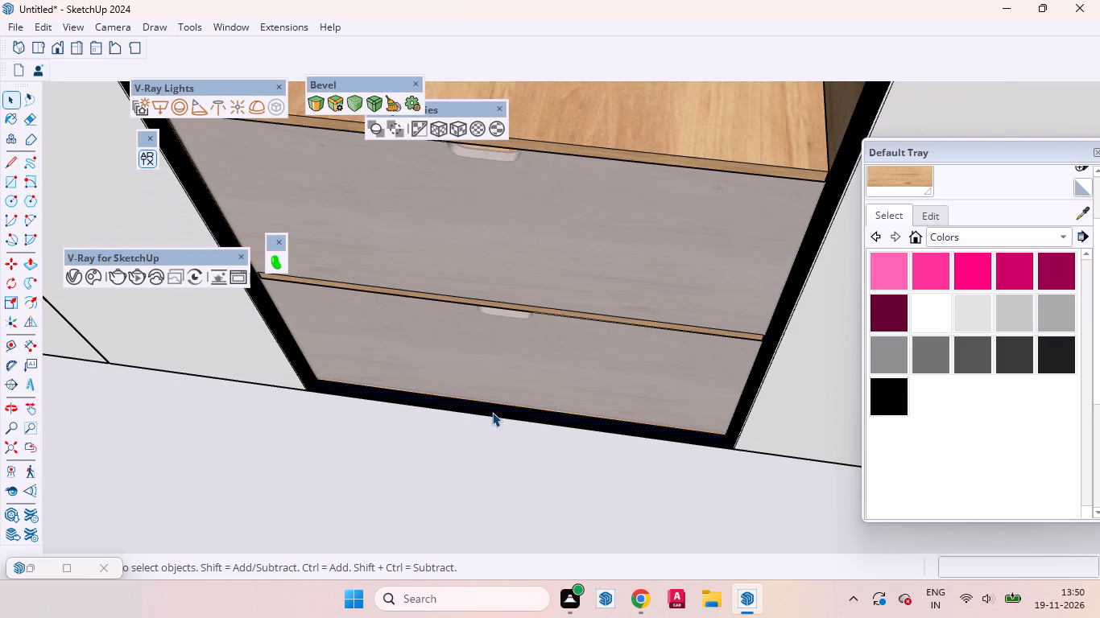
key("l")
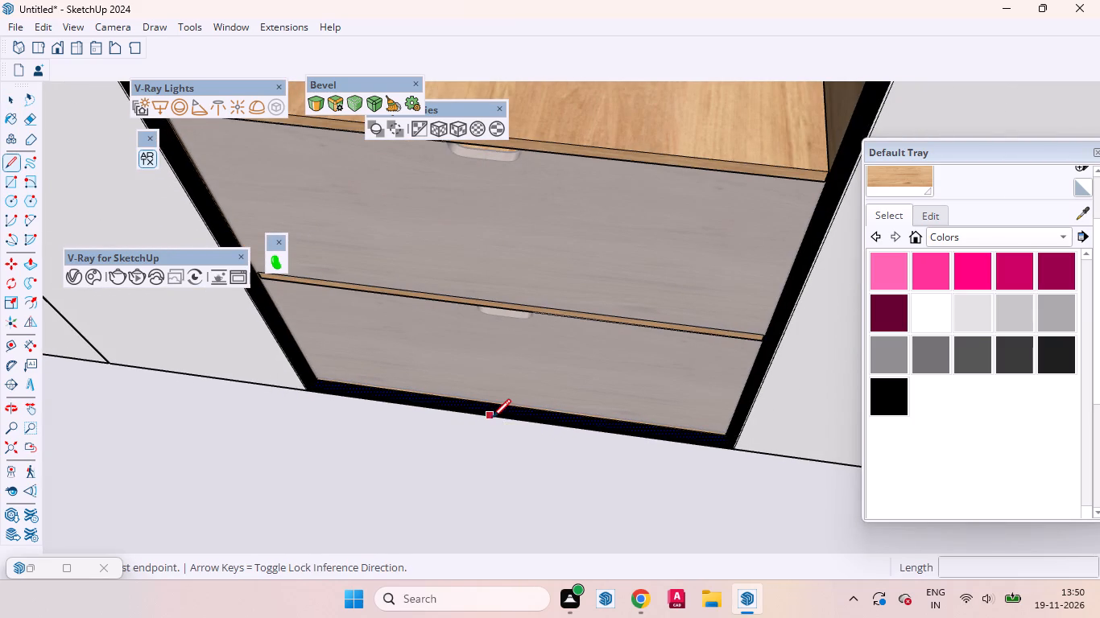
left_click(513, 416)
scroll(521, 412, "up", 3)
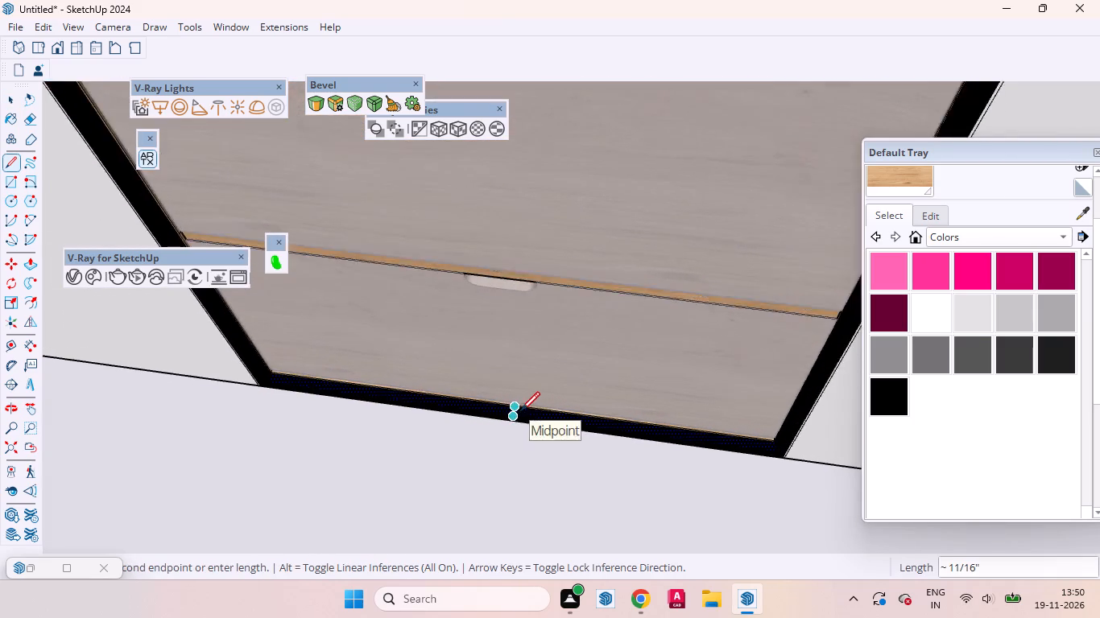
scroll(521, 410, "up", 17)
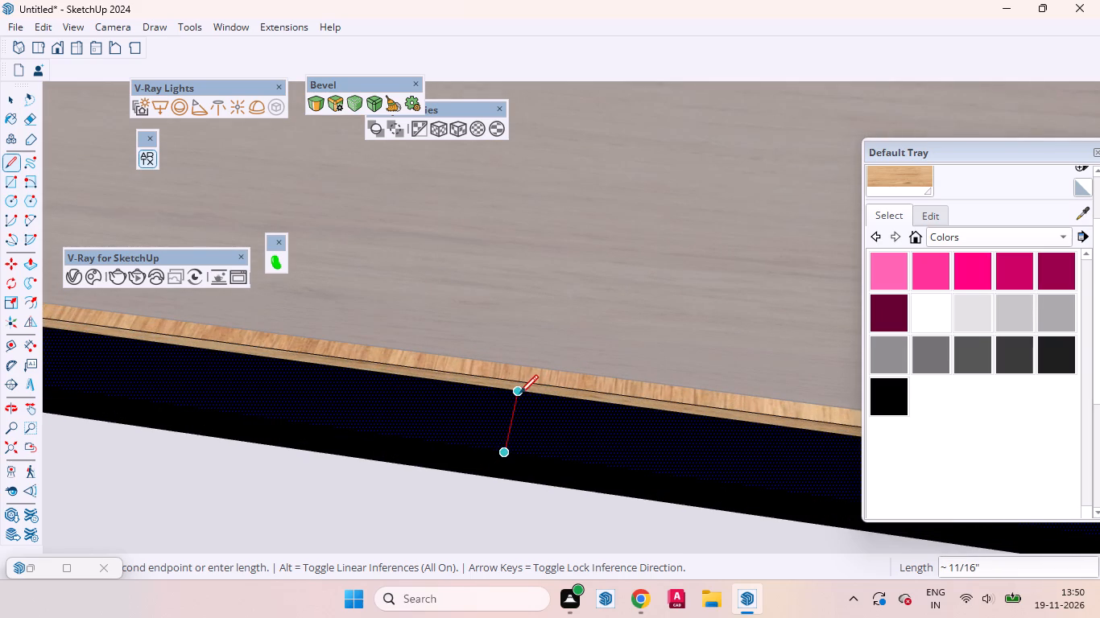
left_click(520, 390)
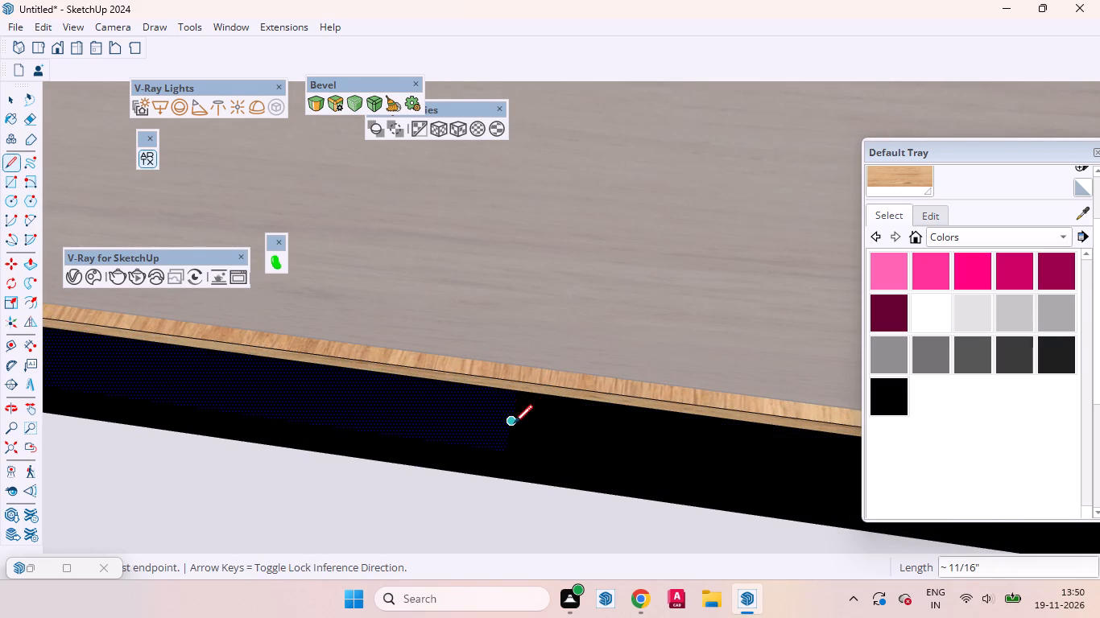
Copy the midpoint line 1.5 mm to one side, and copy the new line 3 mm back past the midpoint.
key("space")
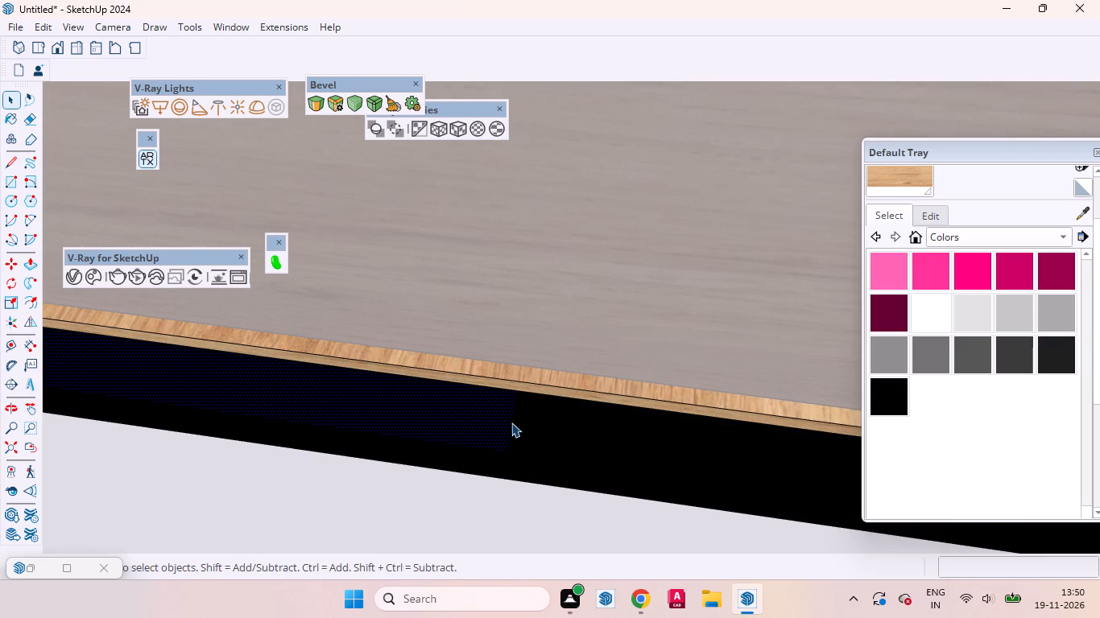
left_click(511, 422)
key("m")
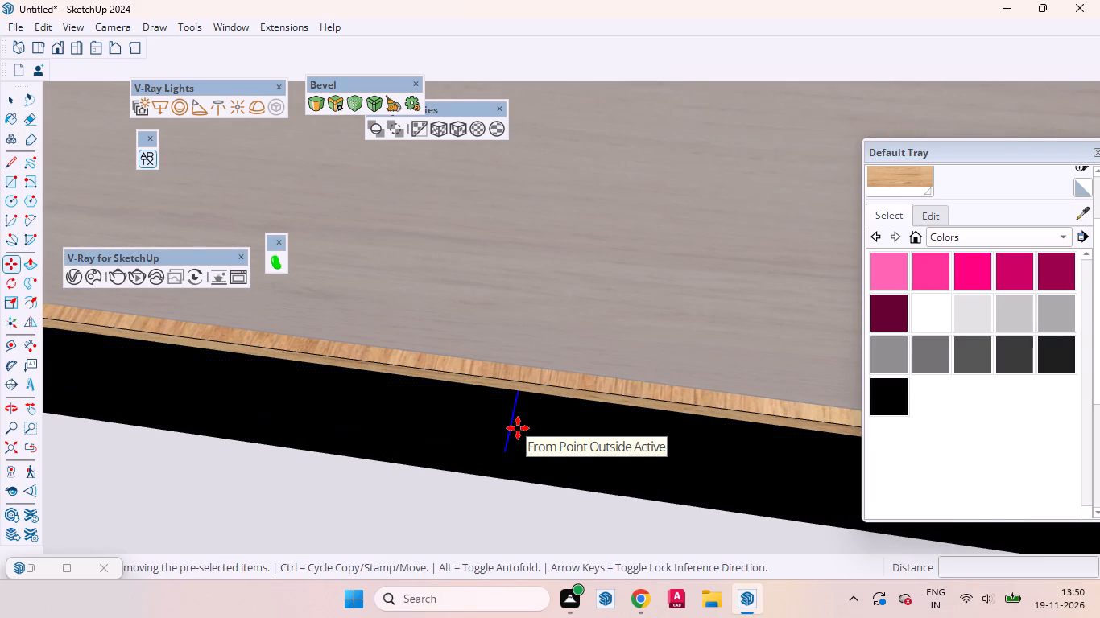
left_click(518, 428)
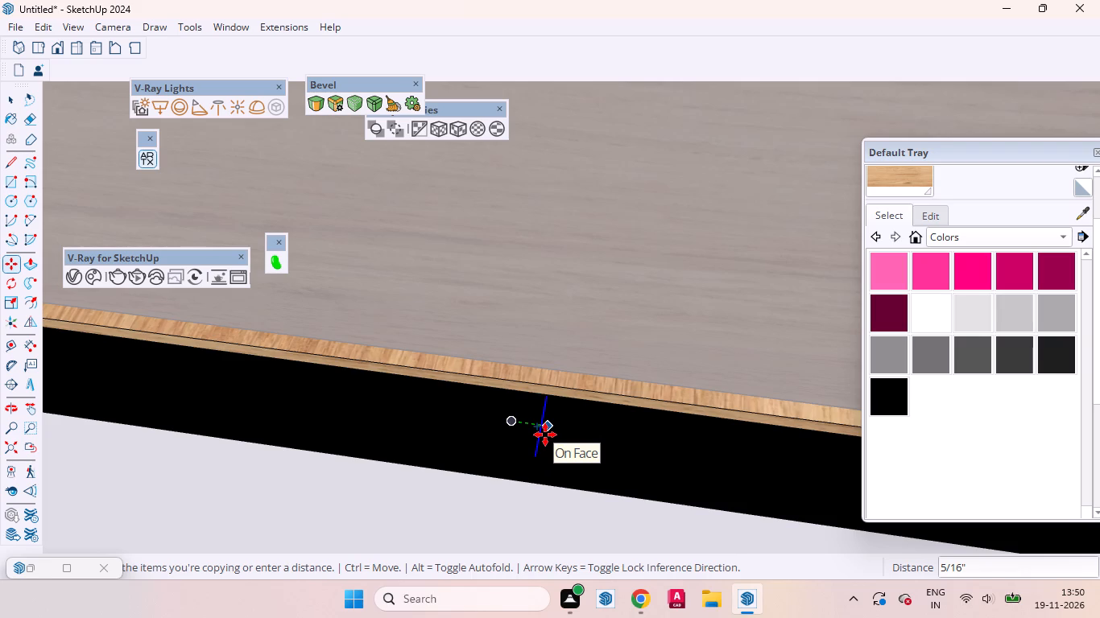
type("1.5mm")
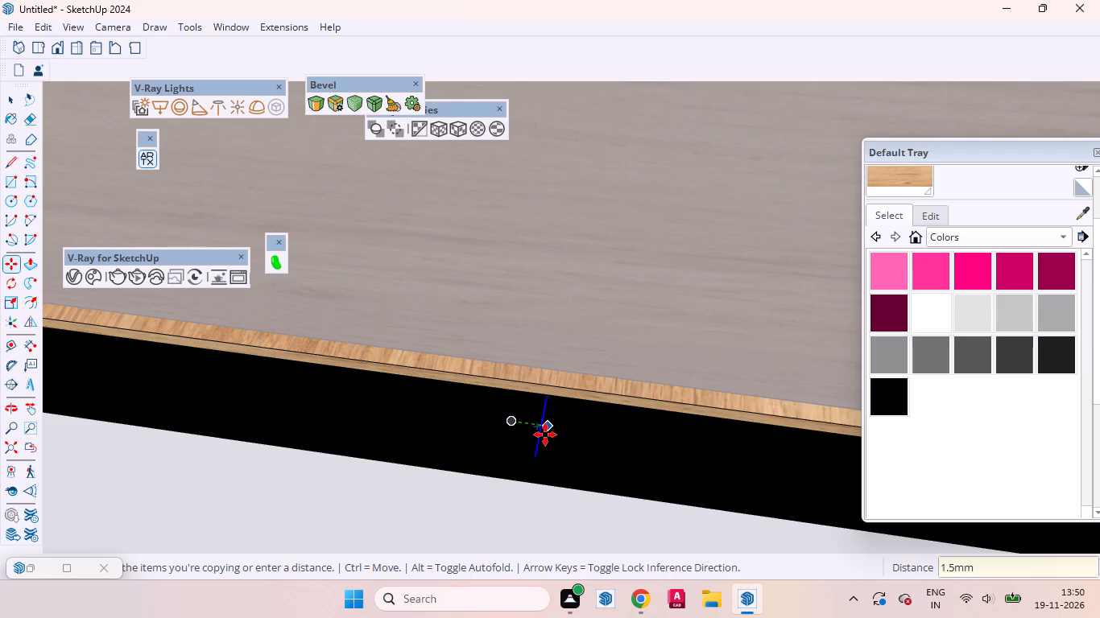
key("Return")
left_click(545, 436)
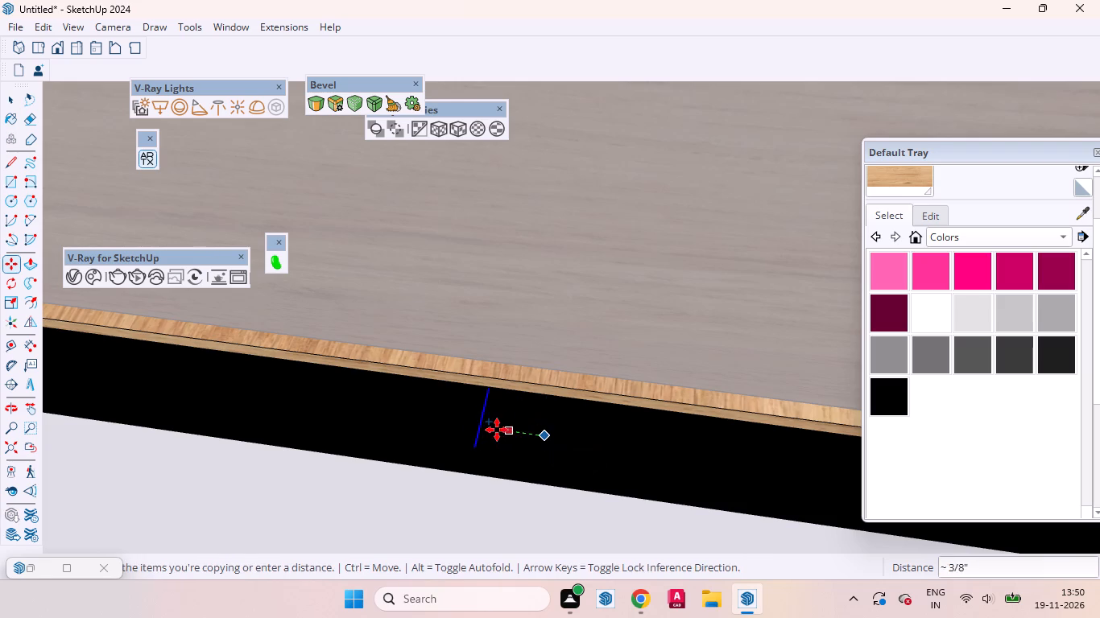
type("3mm")
key("Return")
key("space")
Erase the middle of the three short lines on the frame's bottom strip, leaving the outer pair.
left_click(518, 435)
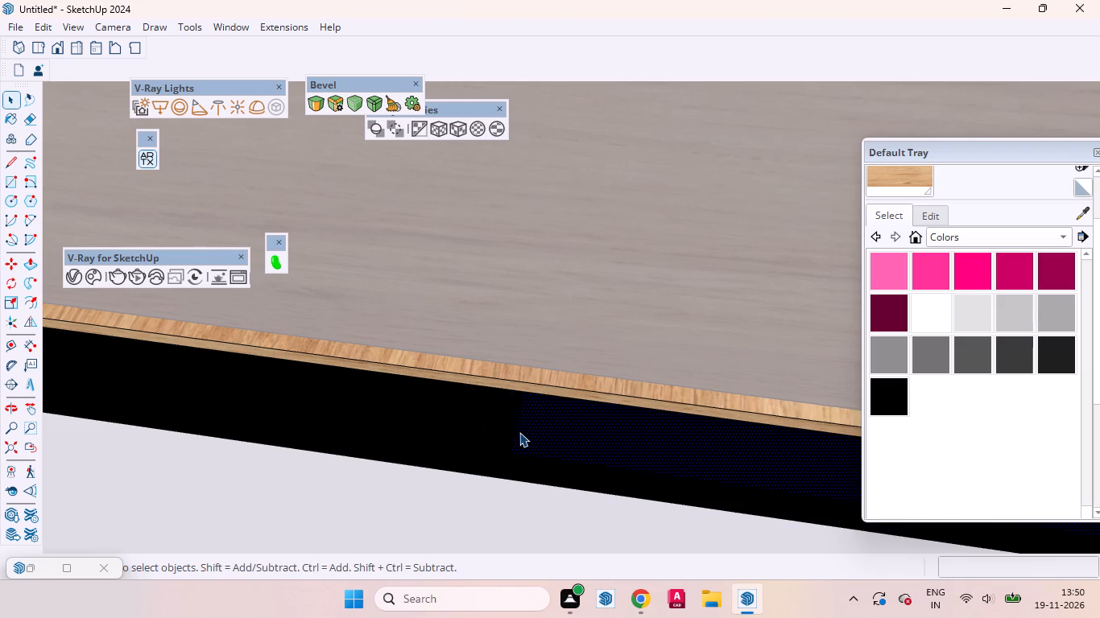
scroll(519, 432, "up", 3)
left_click(500, 427)
scroll(486, 427, "up", 4)
left_click(486, 427)
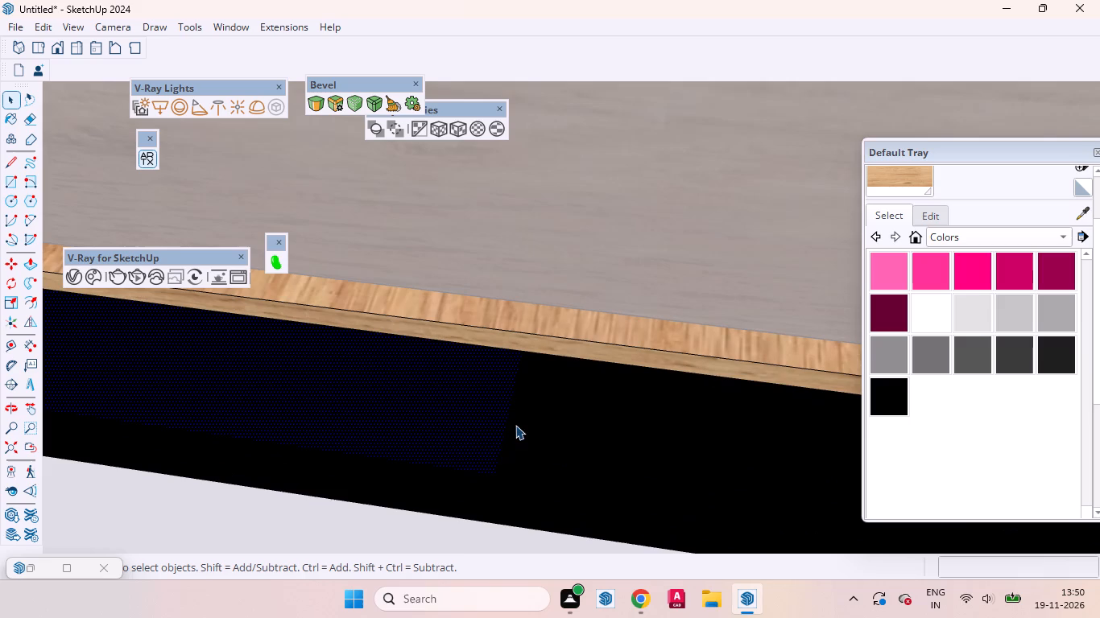
left_click(515, 425)
left_click(534, 432)
left_click(484, 427)
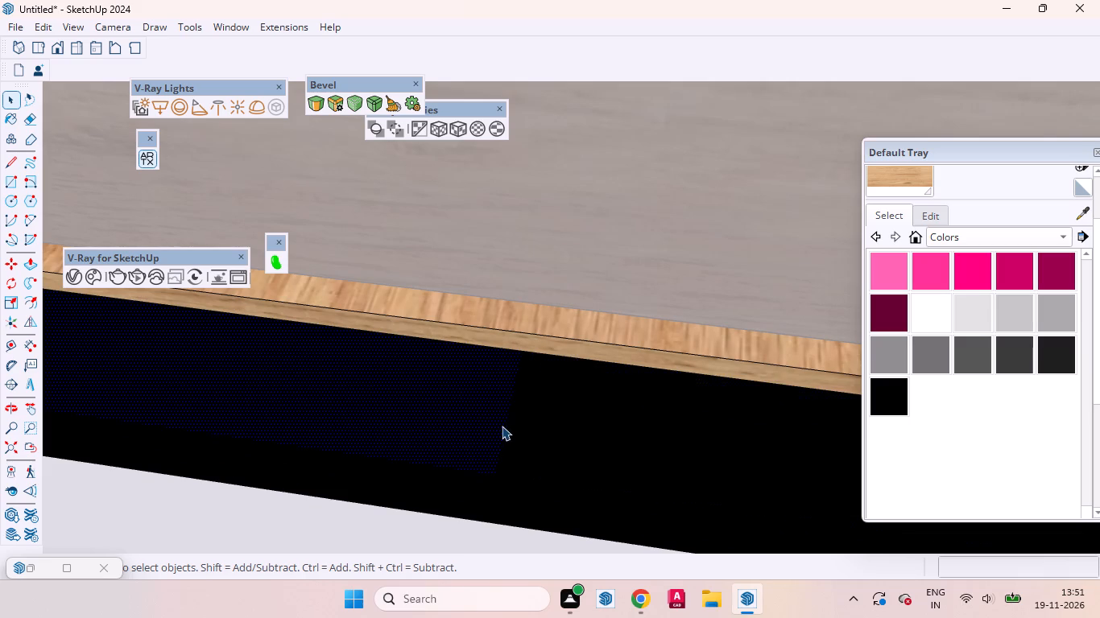
left_click(510, 426)
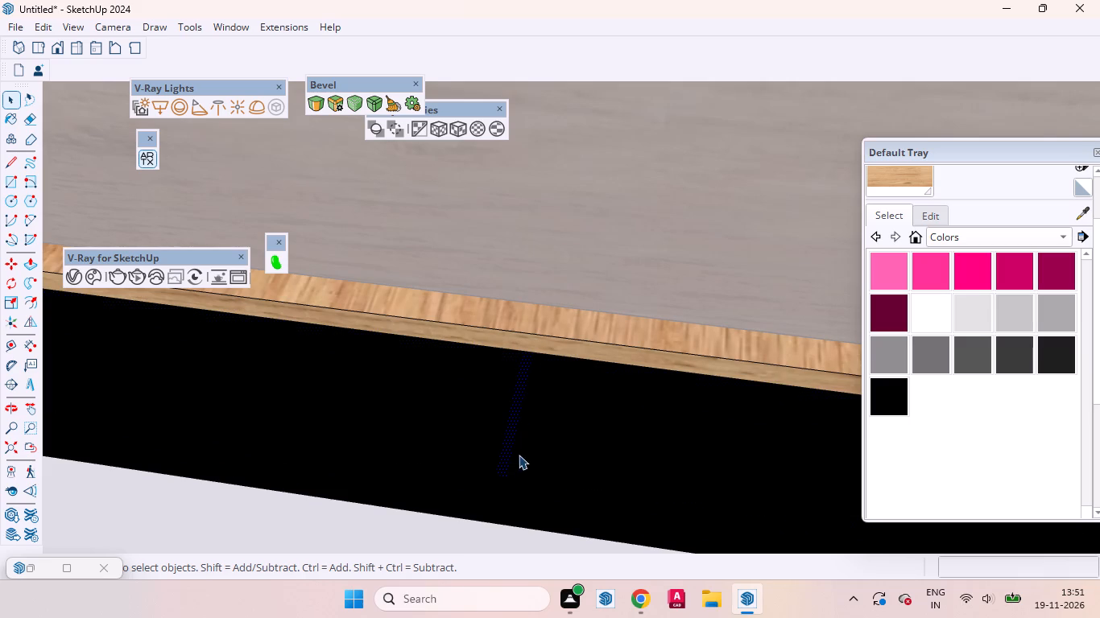
left_click(523, 451)
left_click(519, 444)
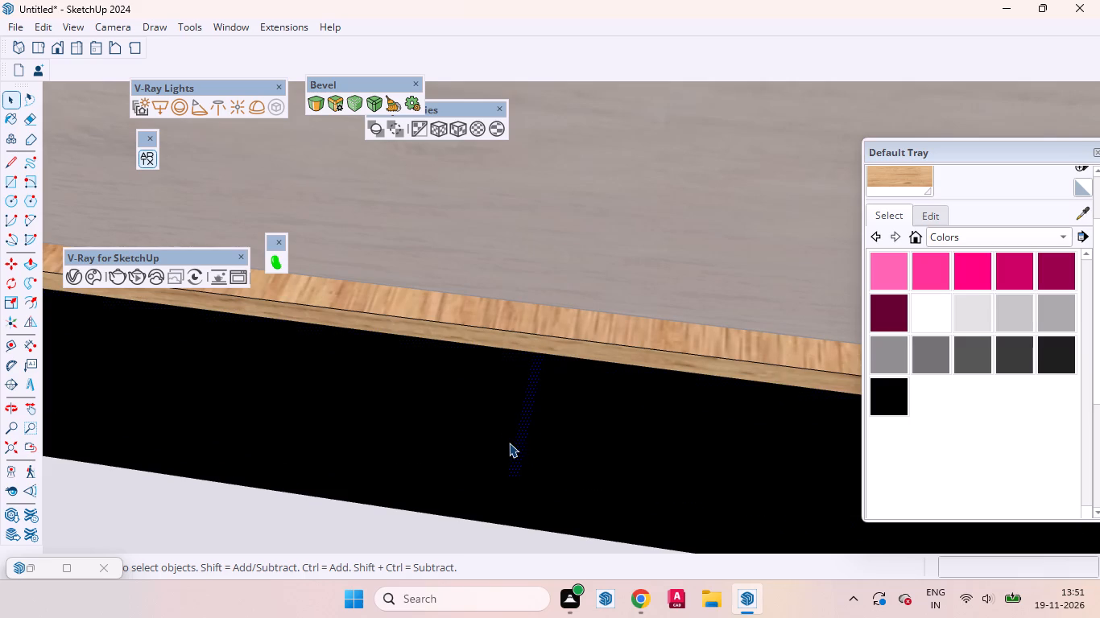
left_click(509, 443)
left_click(517, 443)
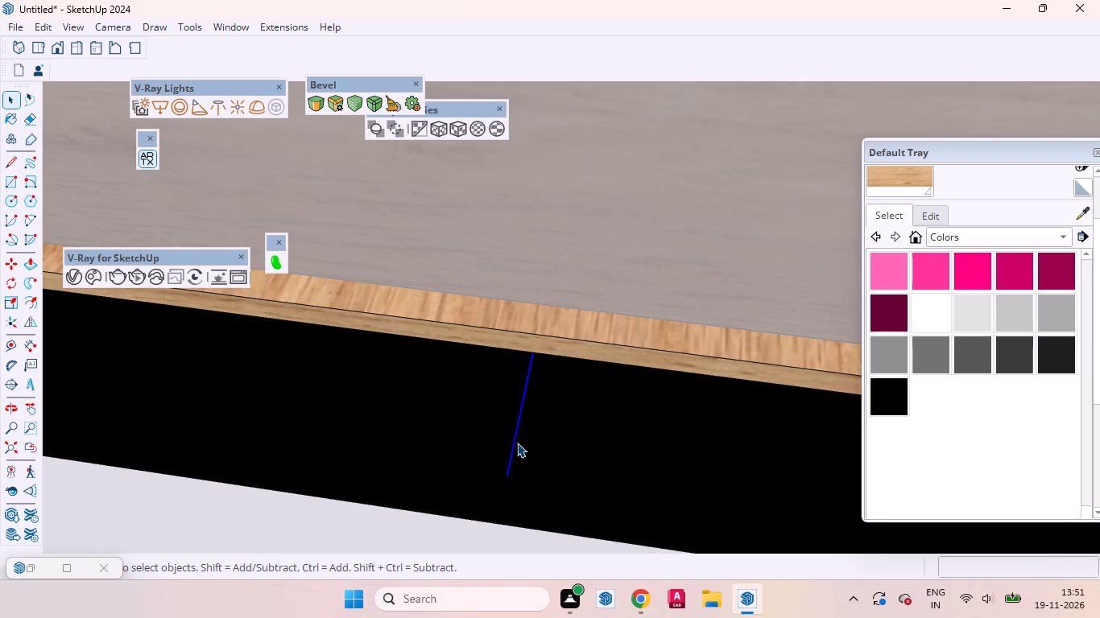
right_click(517, 443)
left_click(556, 184)
Push the narrow face between the two lines 18 mm into the frame to cut a gap.
left_click(523, 425)
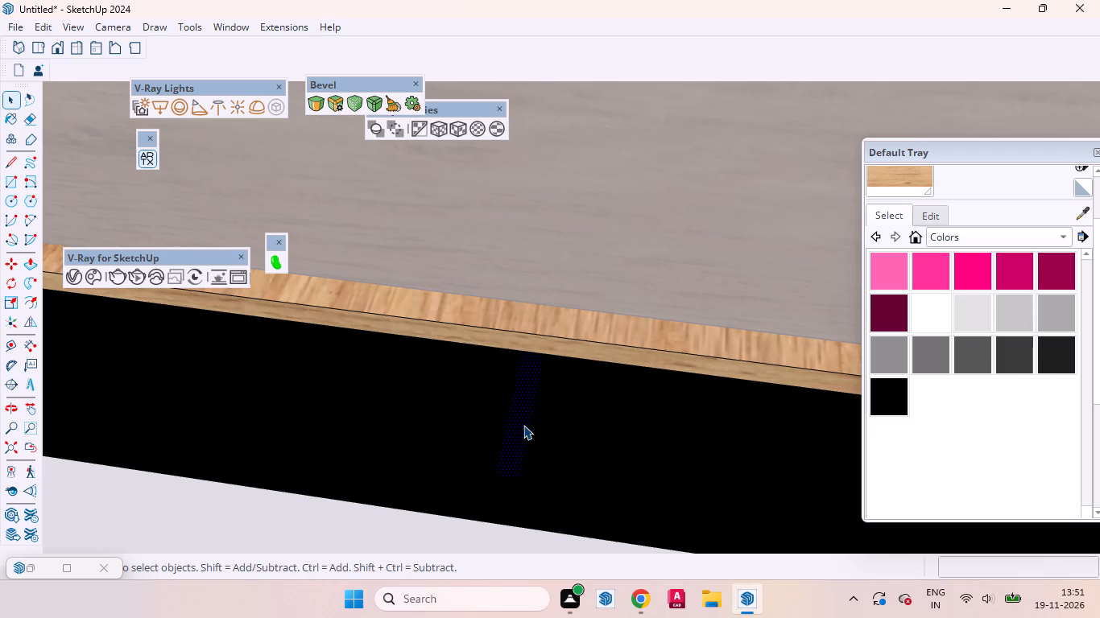
key("p")
left_click(519, 421)
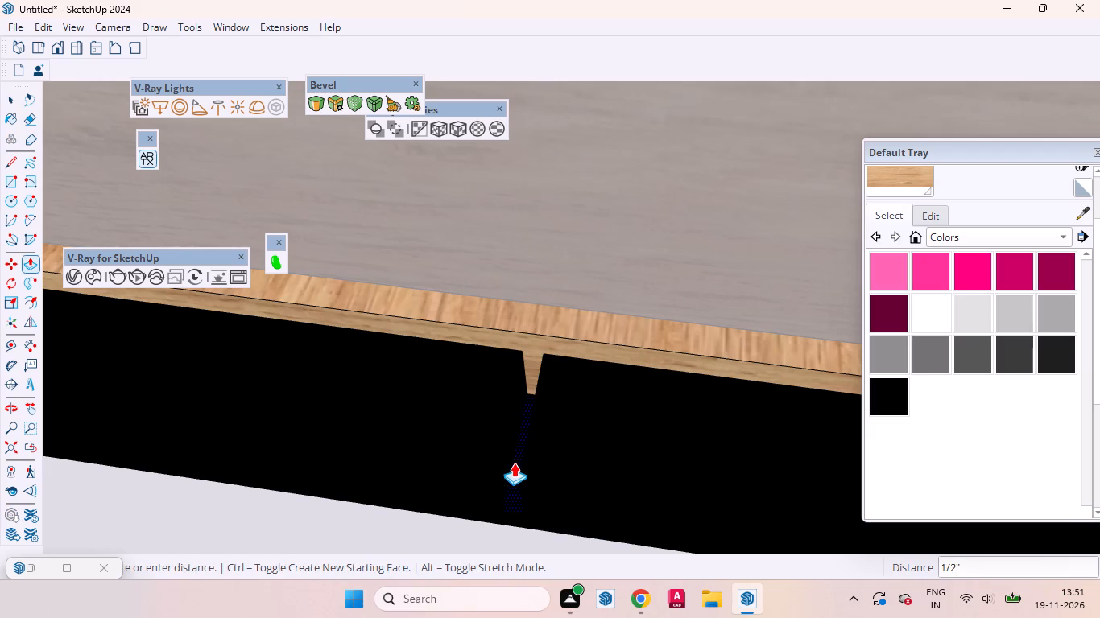
type("18mm")
key("Return")
key("space")
Erase the two leftover edges closing the narrow gap at the back of the frame's bottom strip.
middle_click_drag(514, 492, 544, 247)
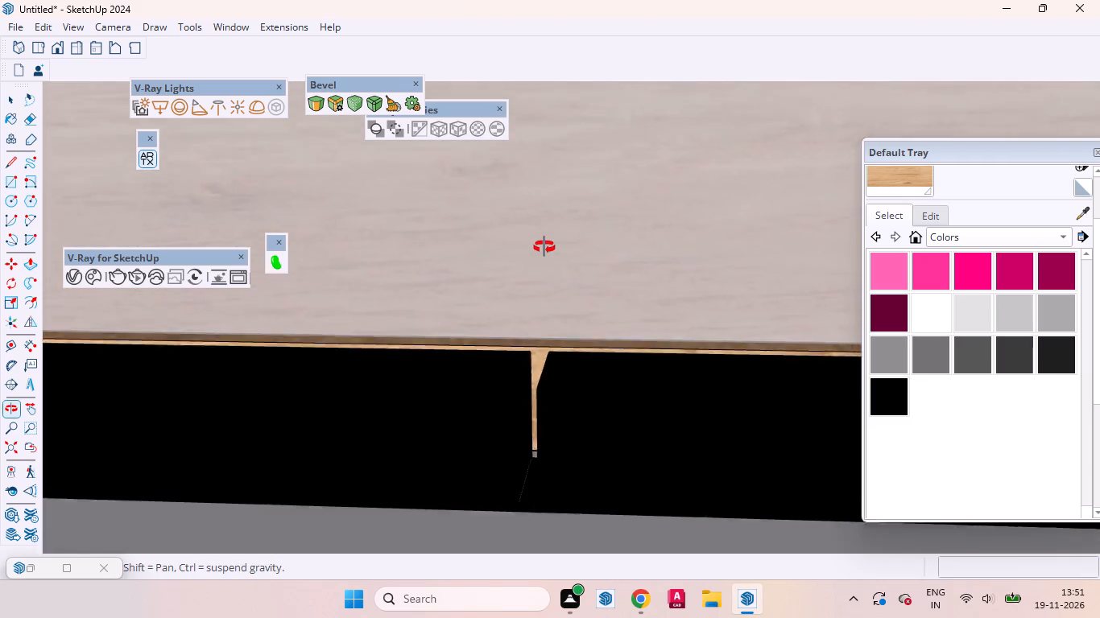
middle_click_drag(544, 247, 544, 134)
scroll(521, 466, "up", 5)
middle_click(523, 480)
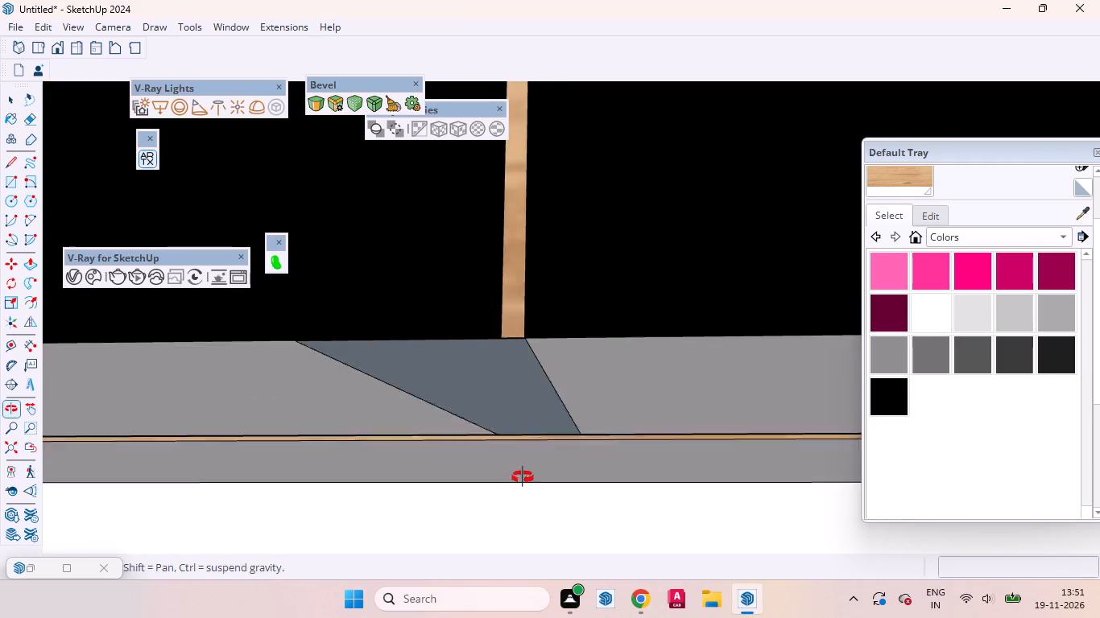
left_click(506, 258)
right_click(506, 258)
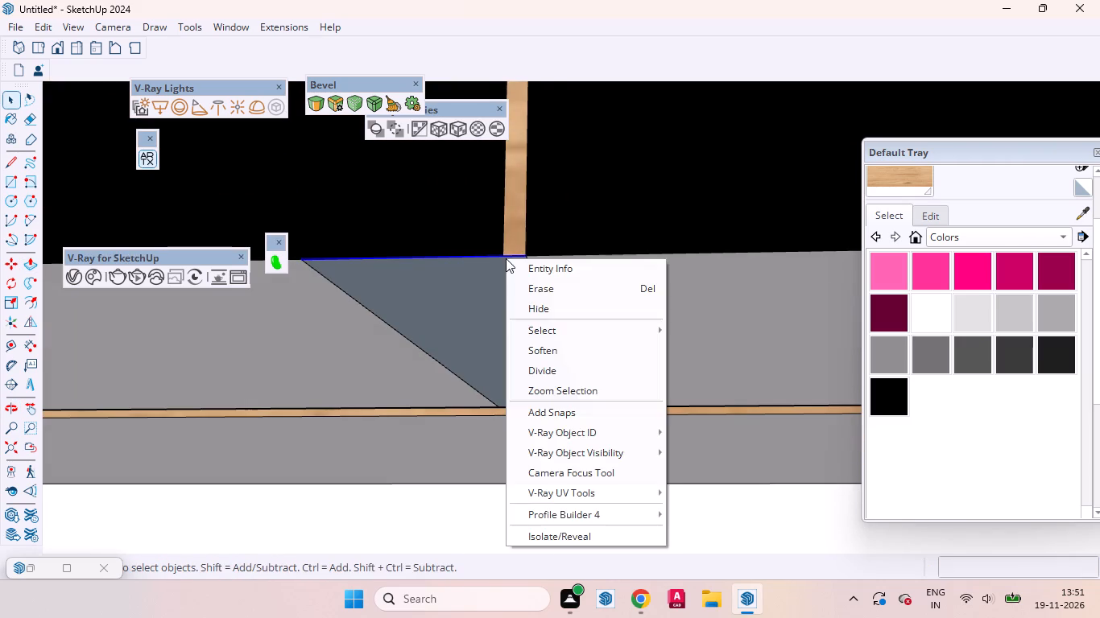
left_click(540, 297)
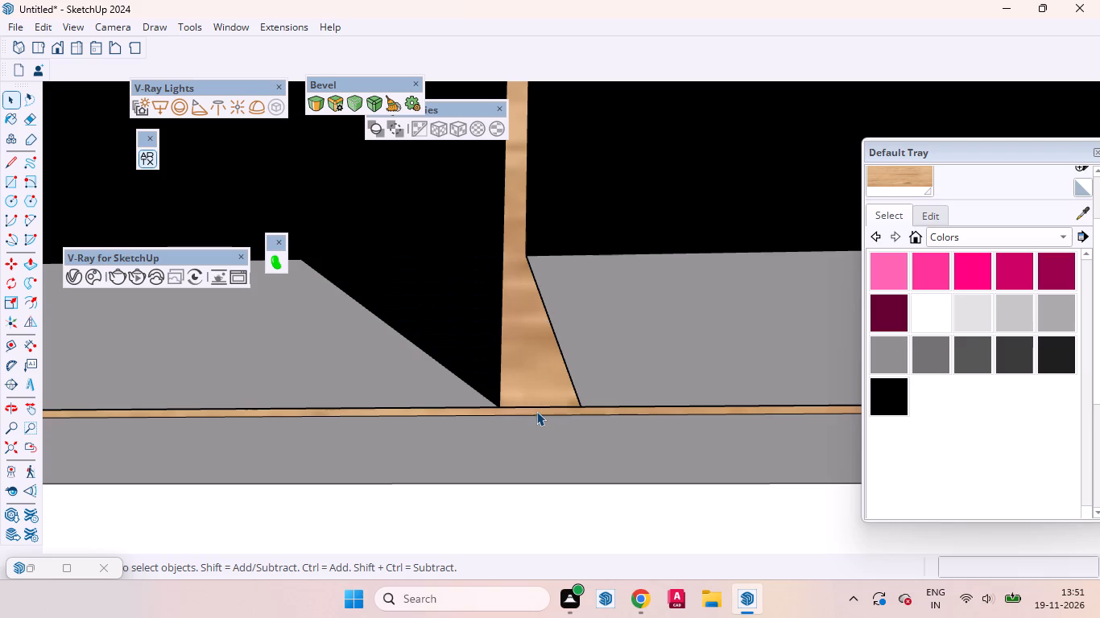
left_click(536, 408)
right_click(536, 407)
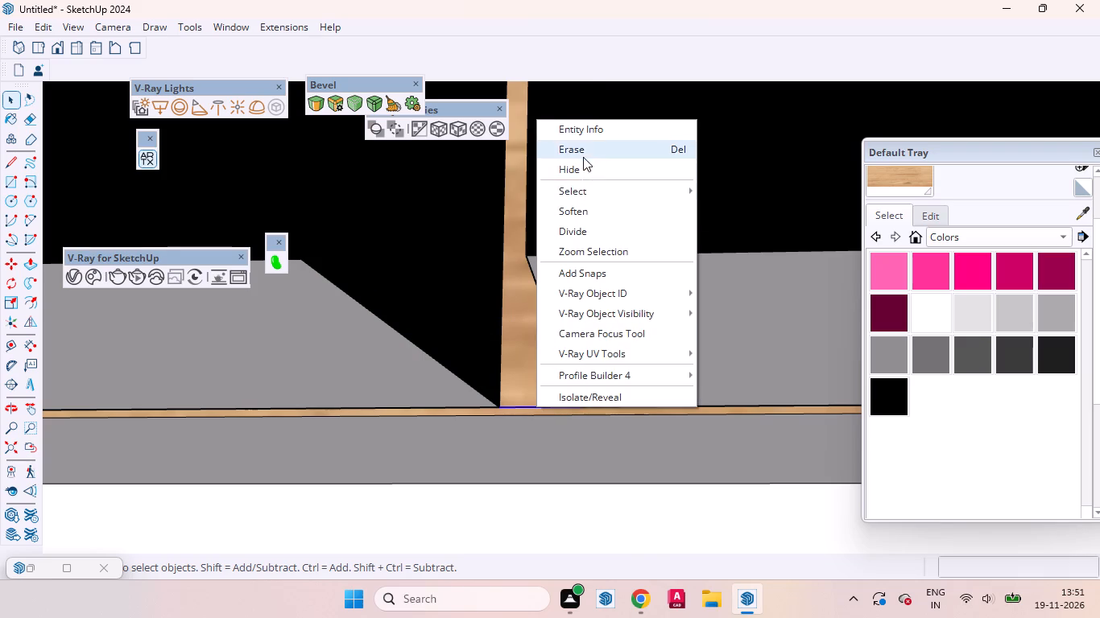
left_click(583, 156)
middle_click_drag(580, 331, 604, 531)
scroll(569, 469, "down", 12)
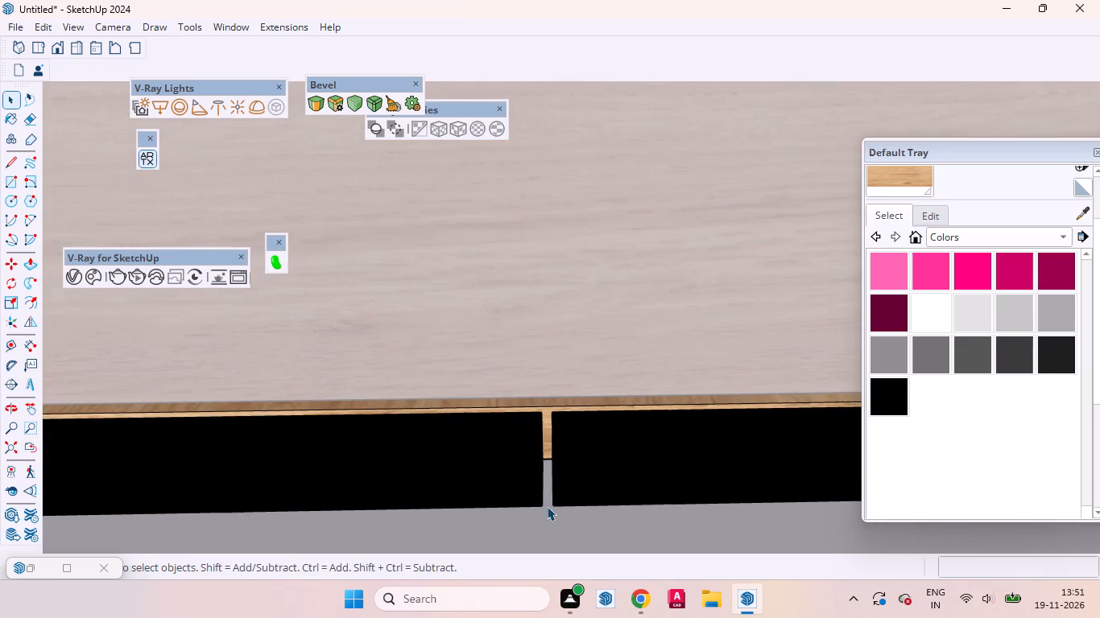
Copy one side edge of the gap in the frame's bottom strip 18 mm outward, away from the gap.
scroll(546, 429, "up", 3)
left_click(554, 425)
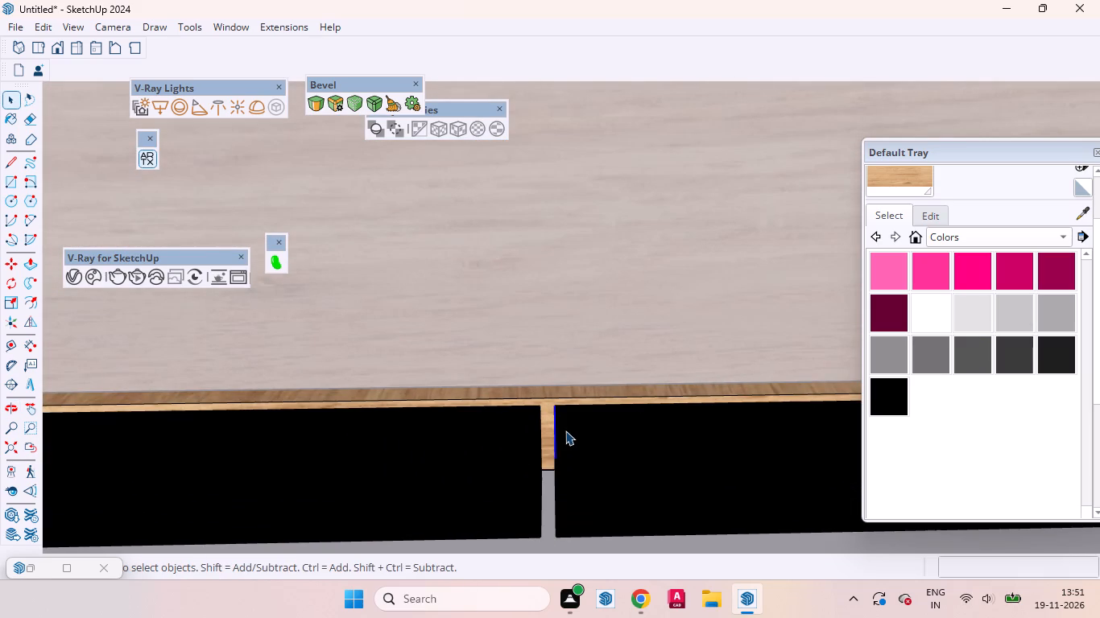
middle_click_drag(568, 461, 590, 608)
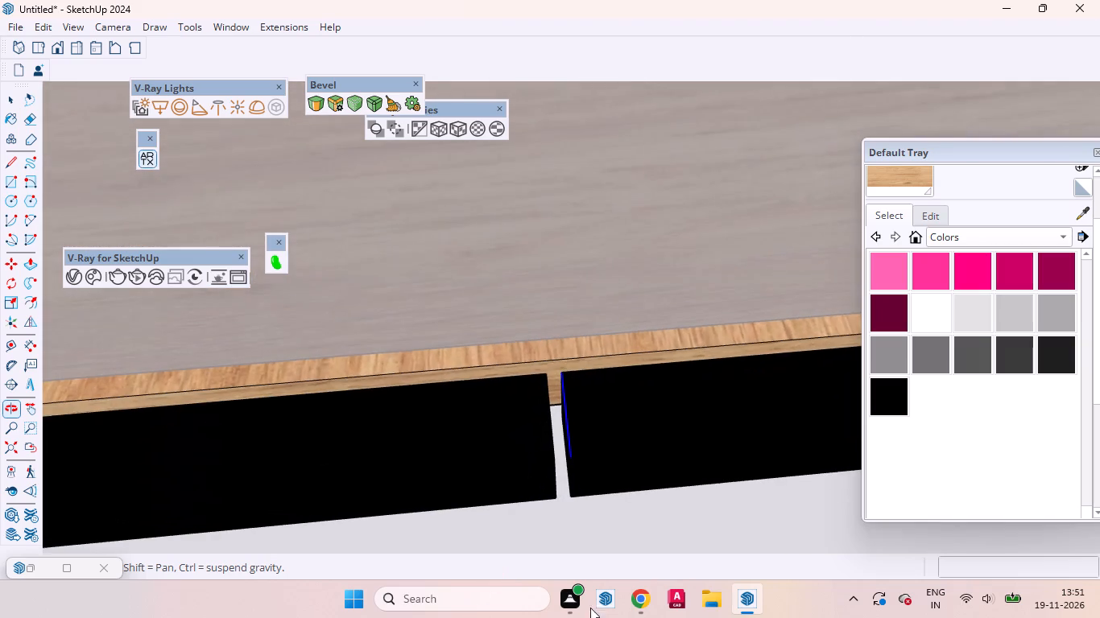
middle_click_drag(590, 608, 590, 612)
key("m")
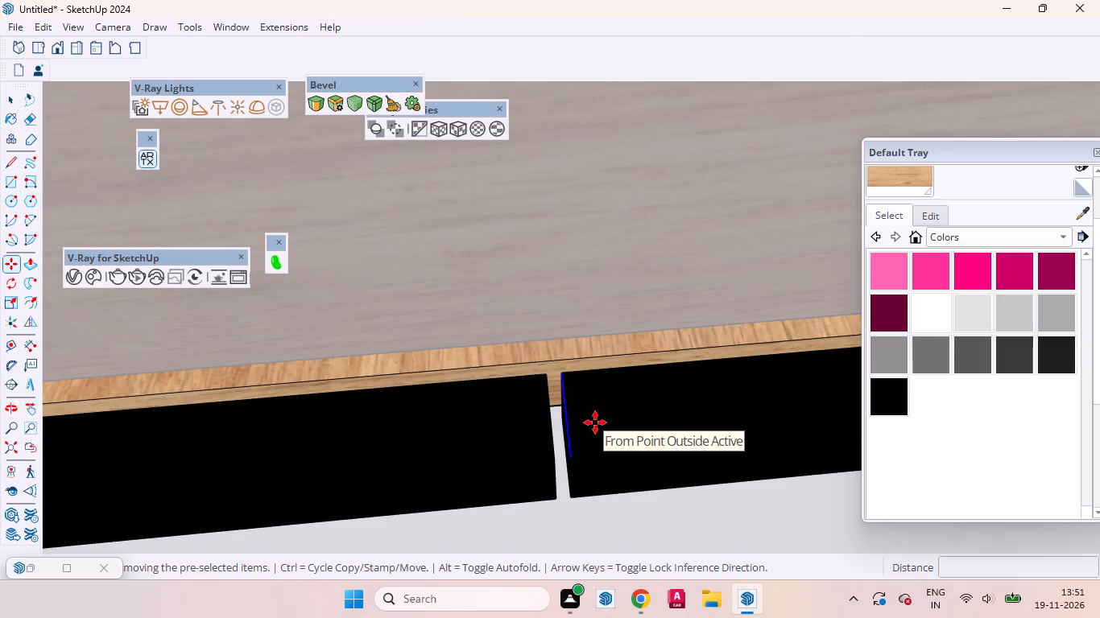
left_click(595, 422)
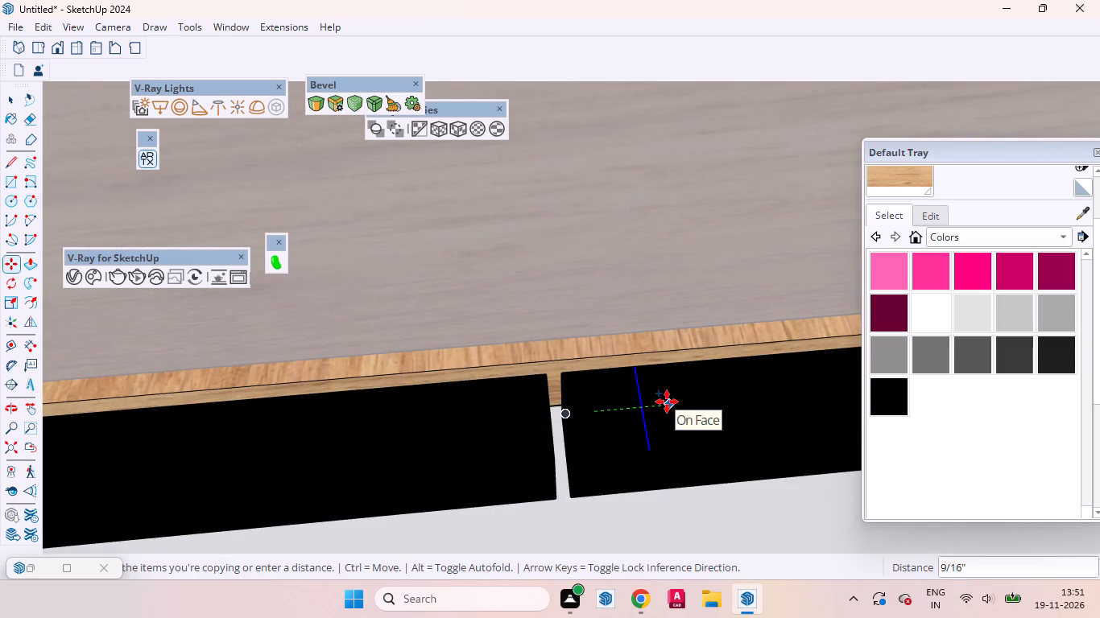
type("18mm")
key("Return")
key("space")
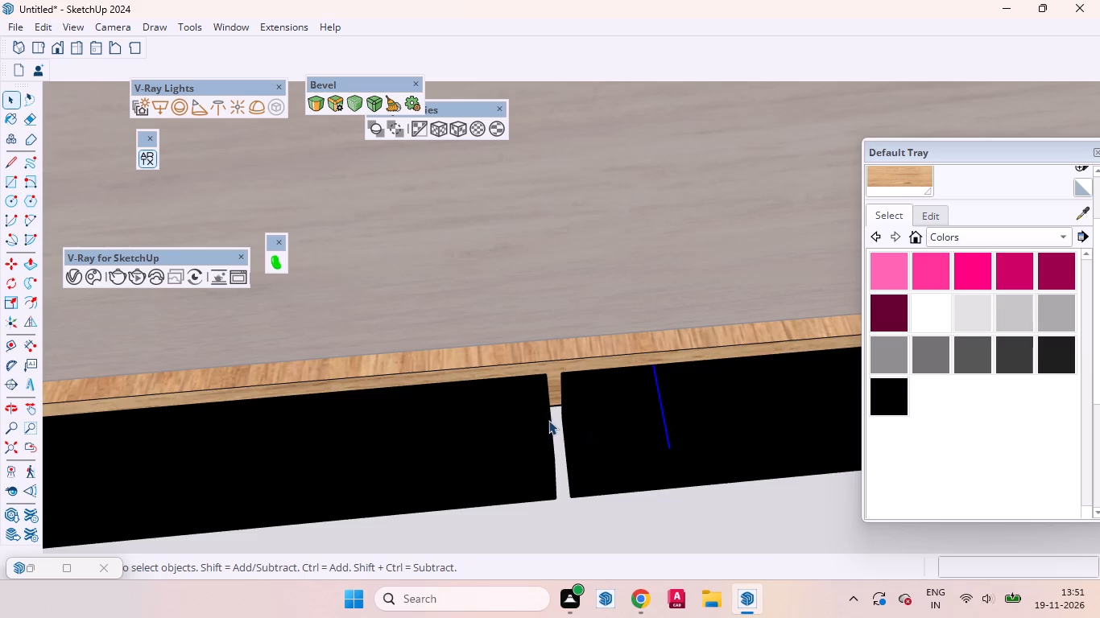
Copy the gap's opposite side edge 18 mm outward along the bottom strip, in the other direction.
left_click(548, 419)
key("m")
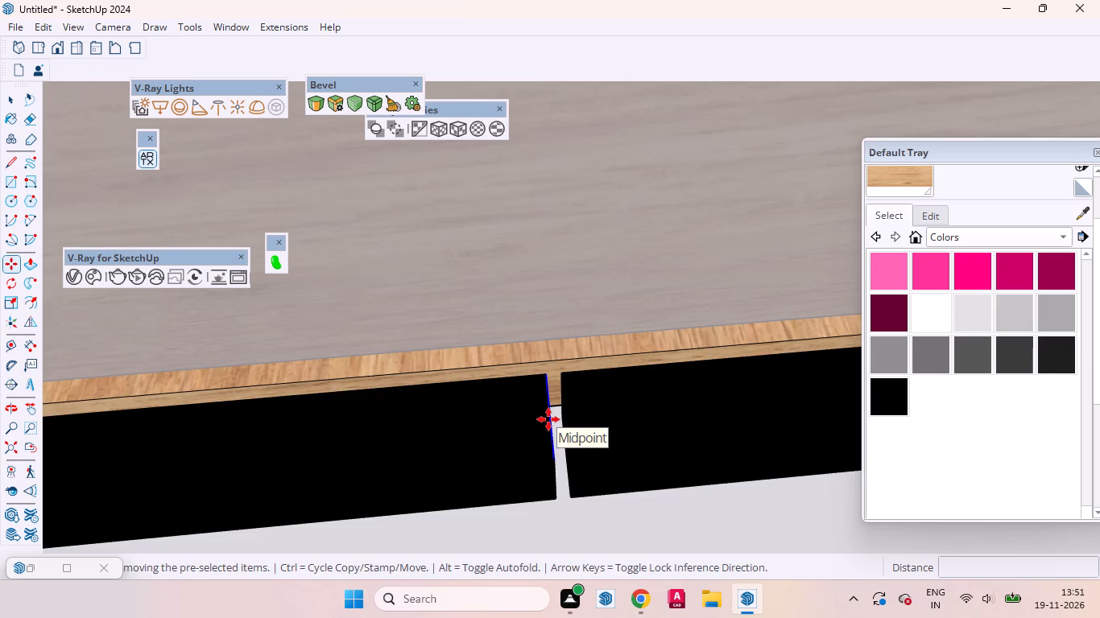
left_click(548, 419)
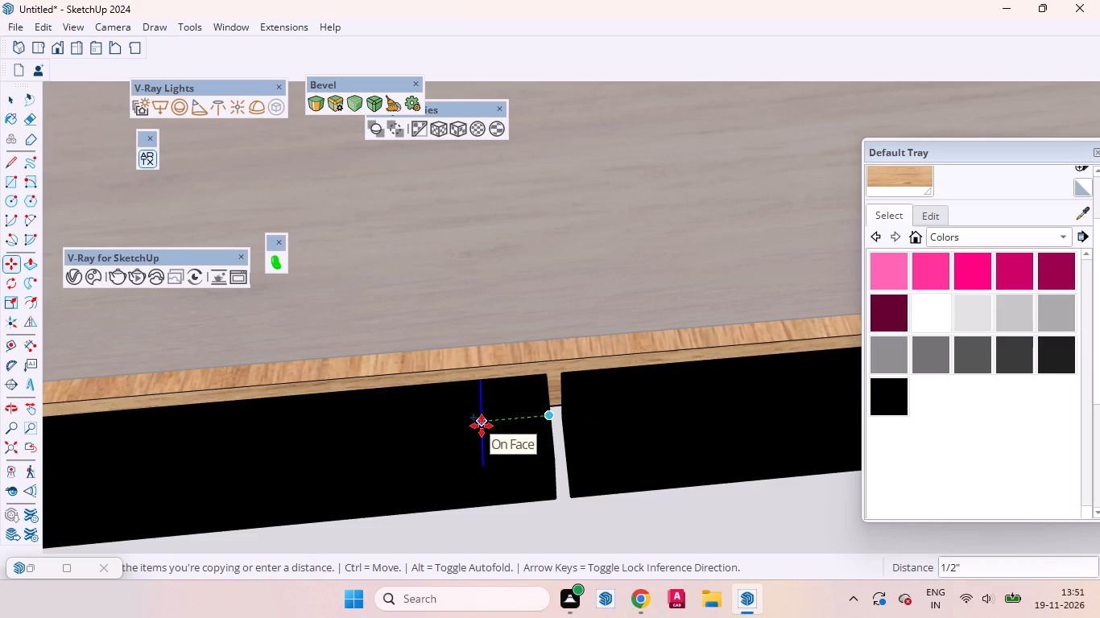
type("18mm")
key("Return")
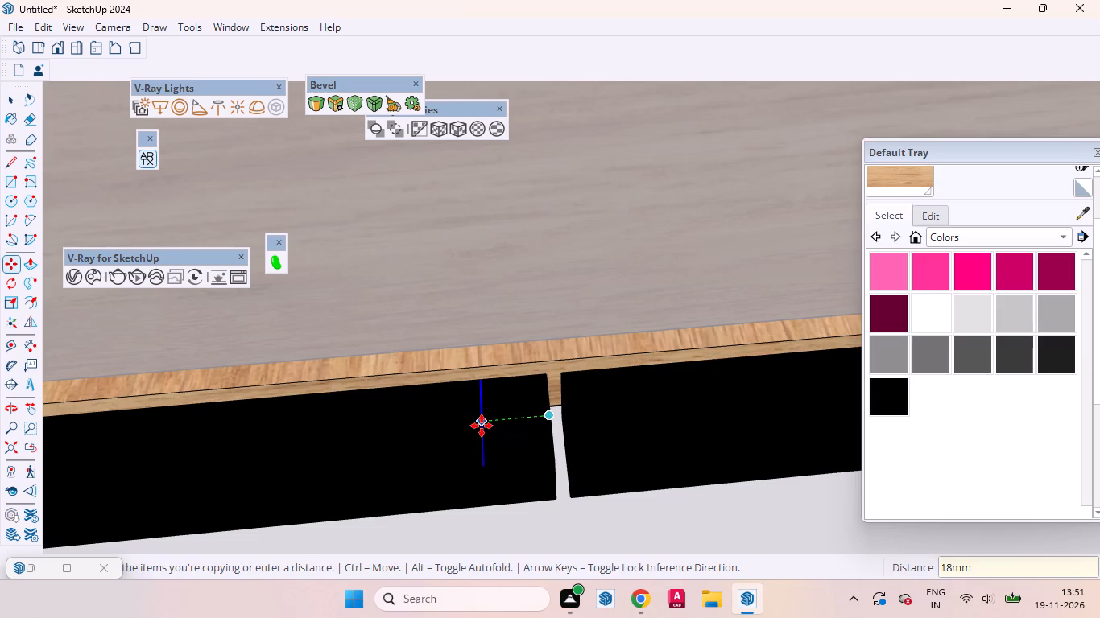
key("space")
Pull the 18 mm wide face beside the gap up to the frame's top strip, about 8' 10 3/8", as a vertical stile.
left_click(491, 443)
key("p")
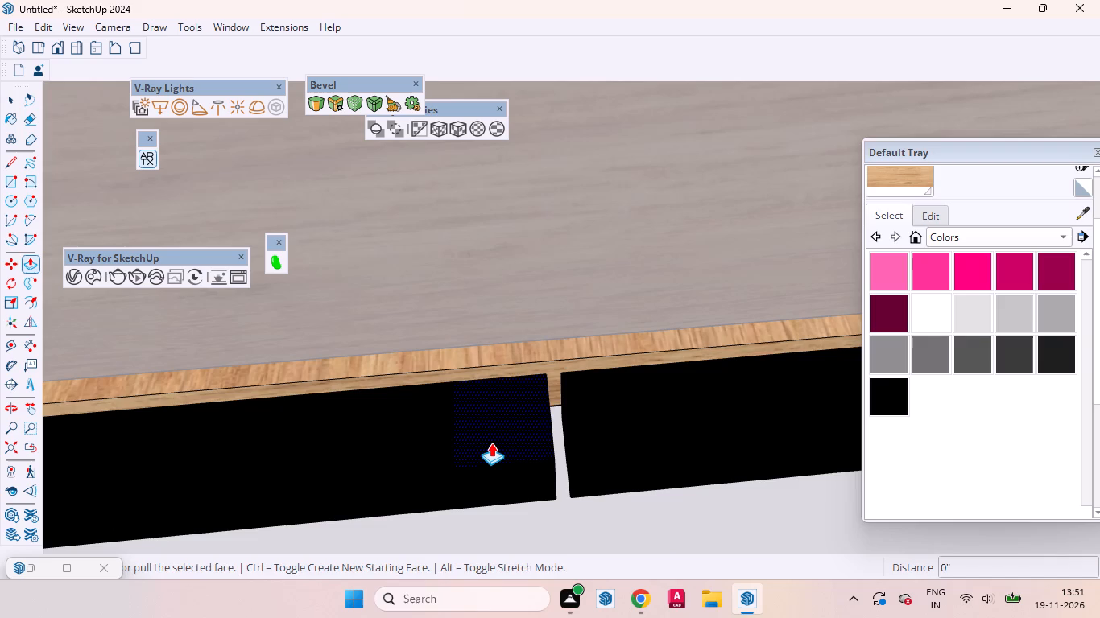
left_click(491, 443)
scroll(488, 398, "down", 14)
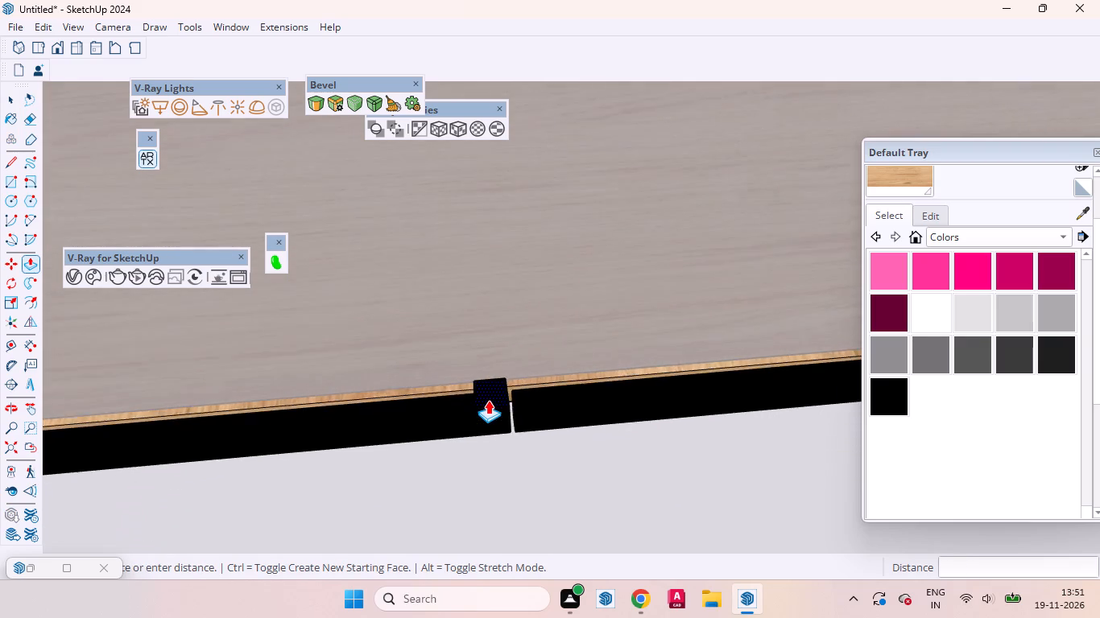
scroll(488, 400, "down", 20)
scroll(488, 400, "down", 4)
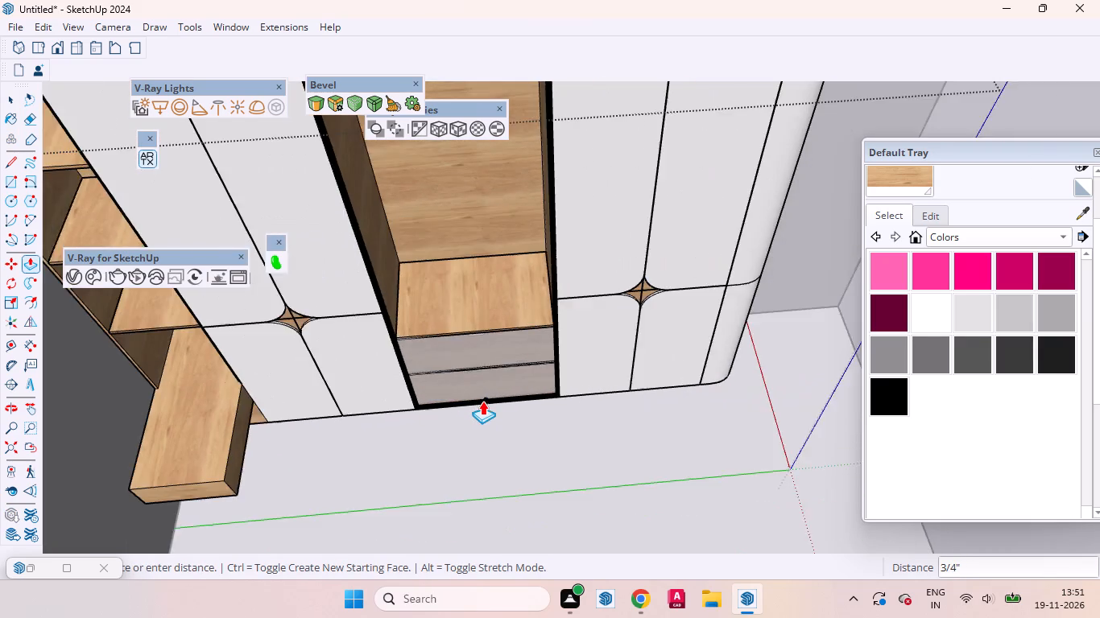
scroll(482, 401, "down", 3)
scroll(482, 401, "up", 1)
scroll(482, 401, "down", 6)
scroll(493, 260, "up", 3)
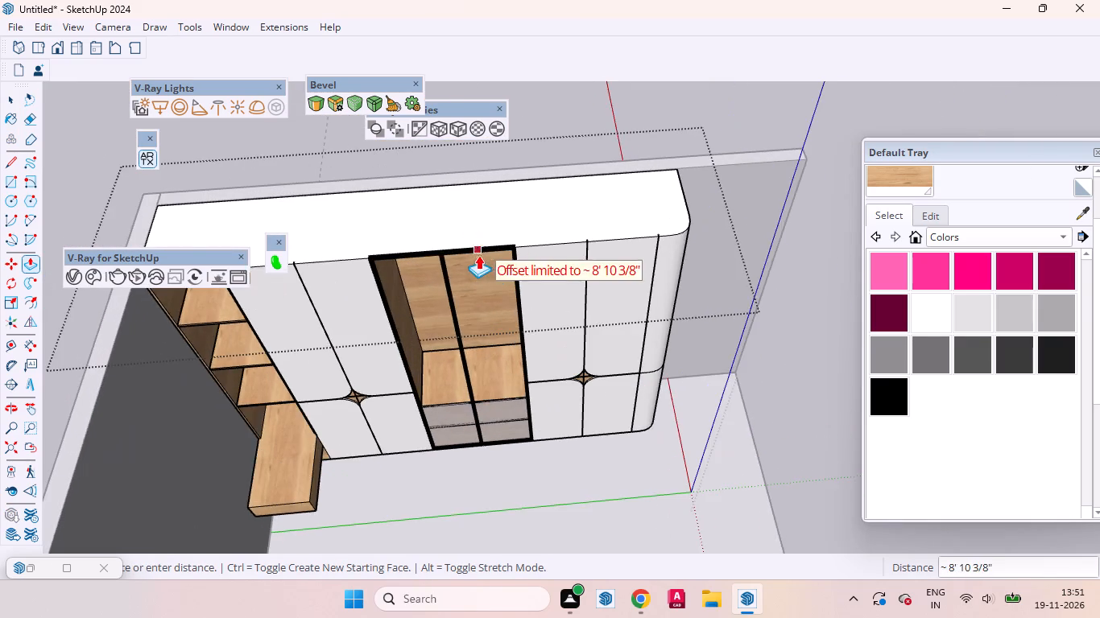
middle_click_drag(478, 255, 479, 107)
scroll(443, 152, "up", 5)
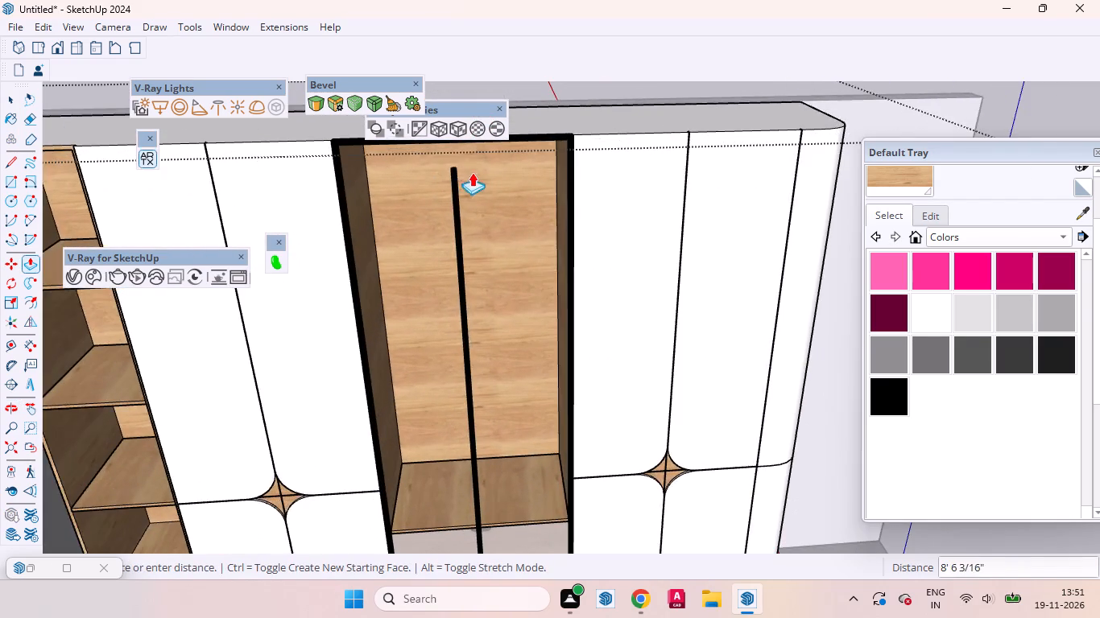
scroll(479, 204, "down", 2)
scroll(529, 155, "up", 3)
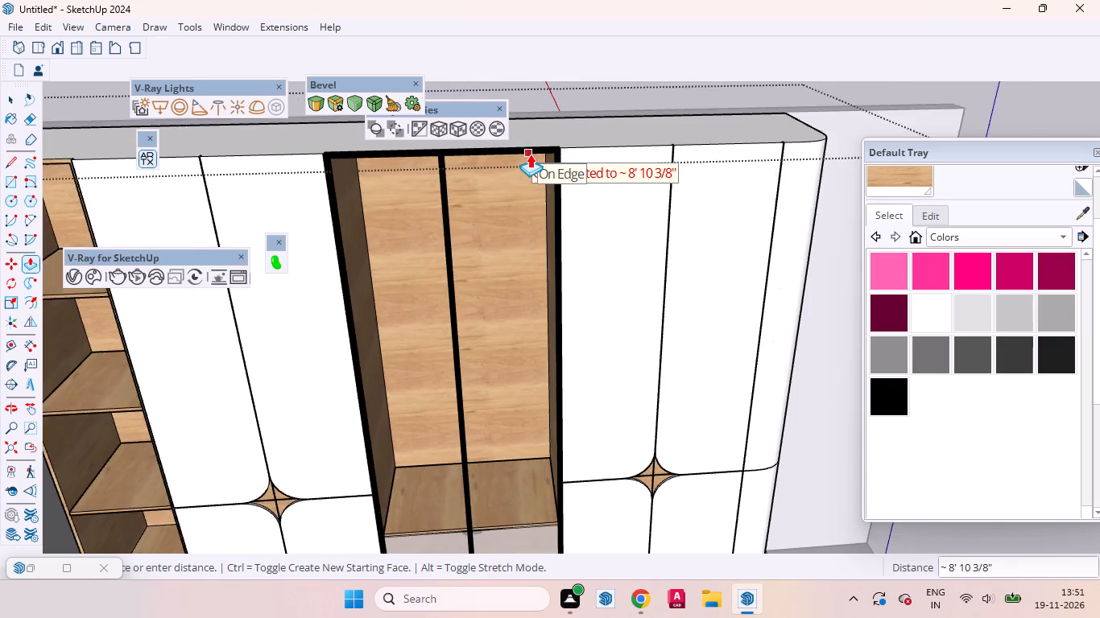
scroll(530, 154, "up", 10)
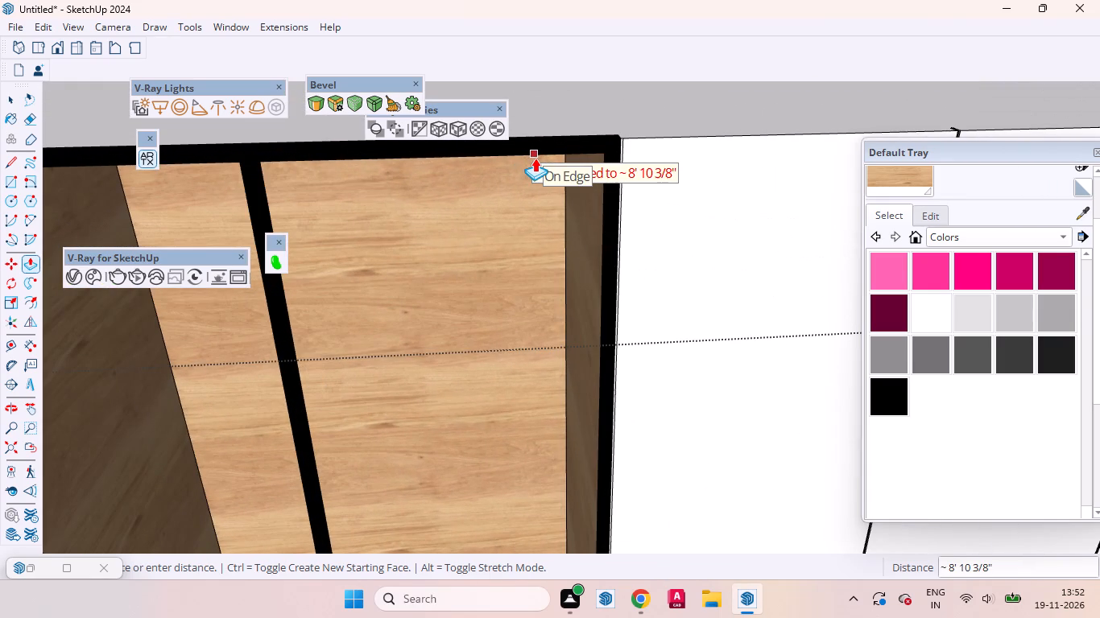
left_click(535, 158)
scroll(518, 216, "down", 14)
scroll(496, 213, "up", 1)
scroll(494, 216, "down", 3)
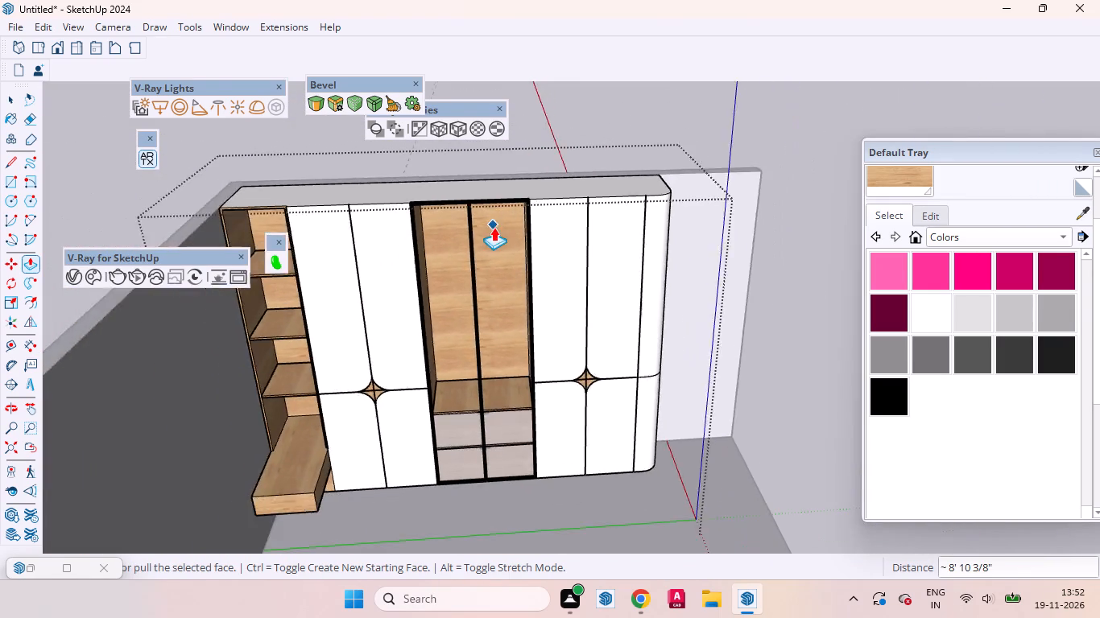
scroll(494, 227, "down", 3)
key("space")
Pull the matching 18 mm wide face on the gap's other side up by the same distance as a second stile.
scroll(508, 387, "up", 20)
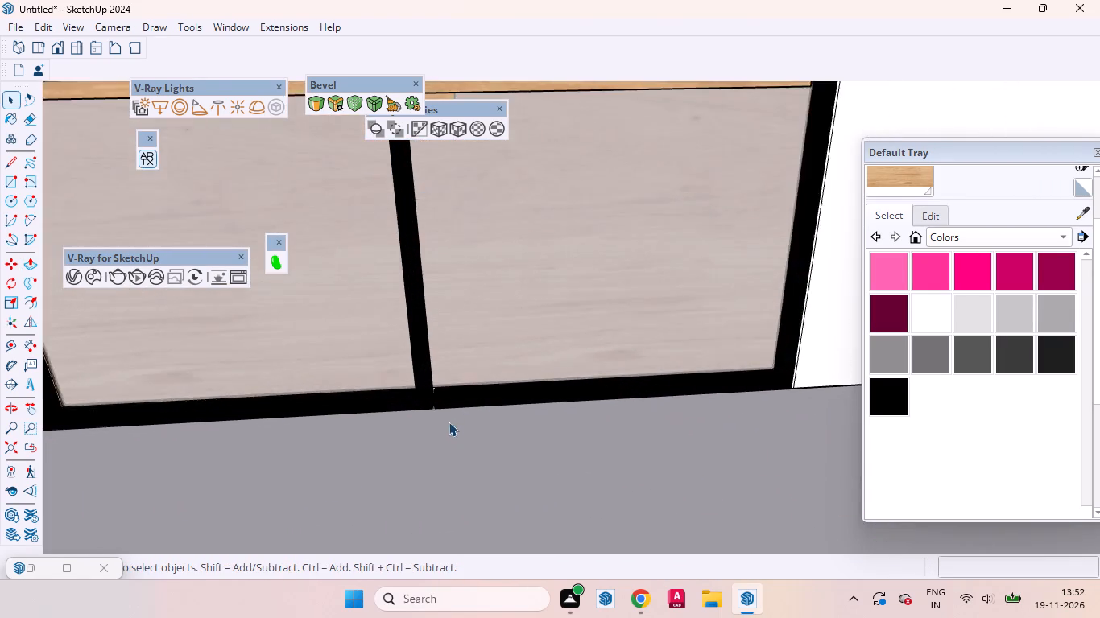
scroll(449, 422, "up", 10)
left_click(452, 387)
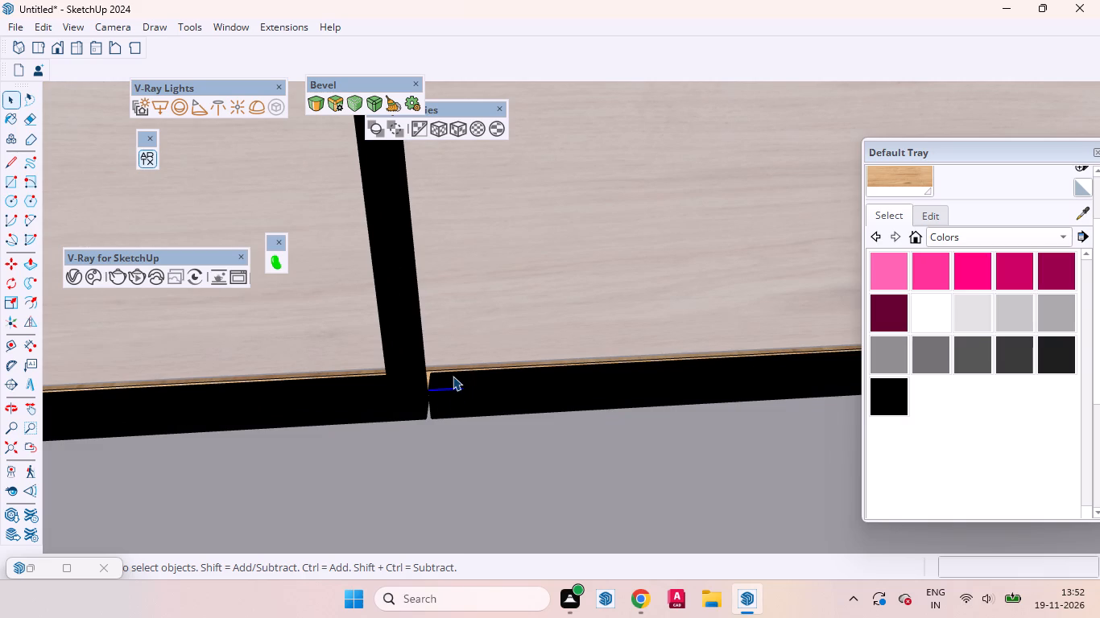
left_click(453, 376)
middle_click_drag(453, 405, 403, 594)
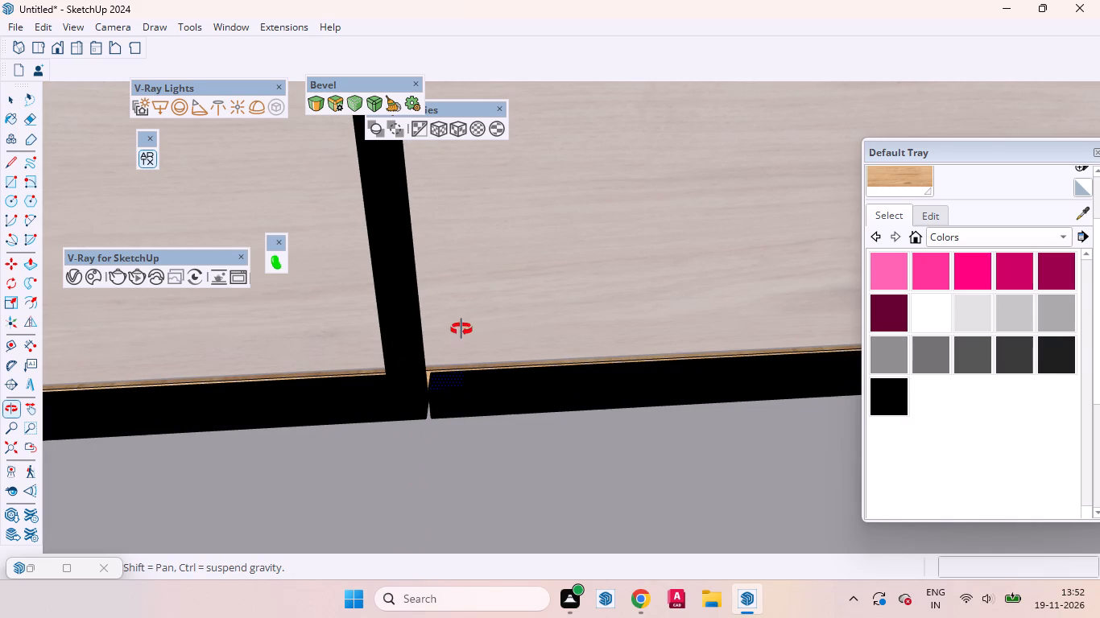
middle_click_drag(456, 377, 451, 501)
key("space")
middle_click_drag(538, 293, 515, 556)
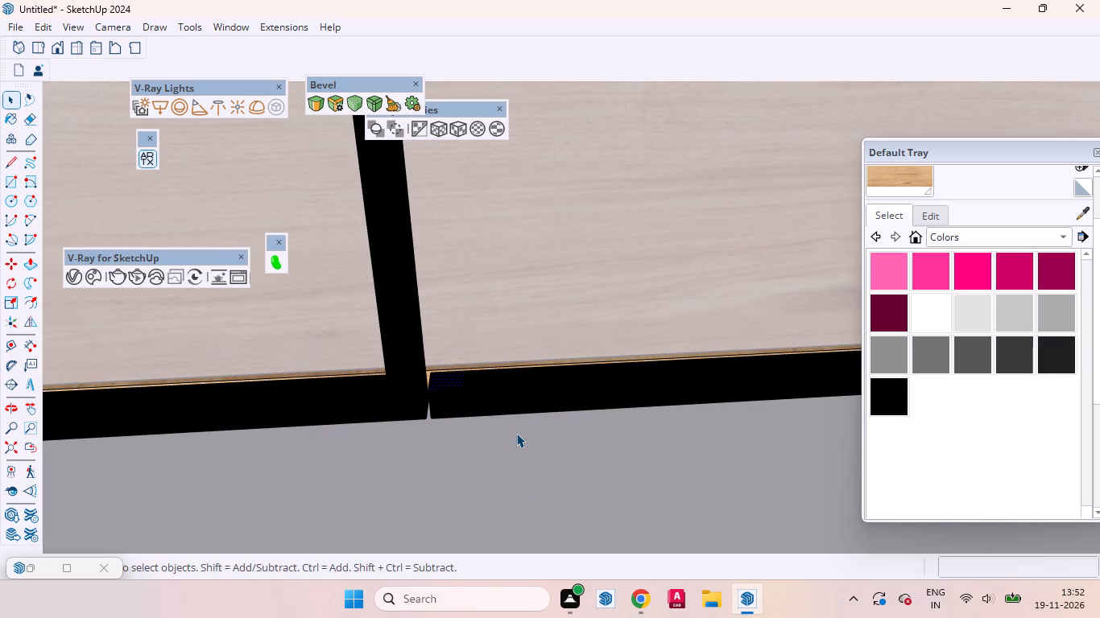
middle_click_drag(523, 347, 510, 533)
scroll(485, 459, "up", 4)
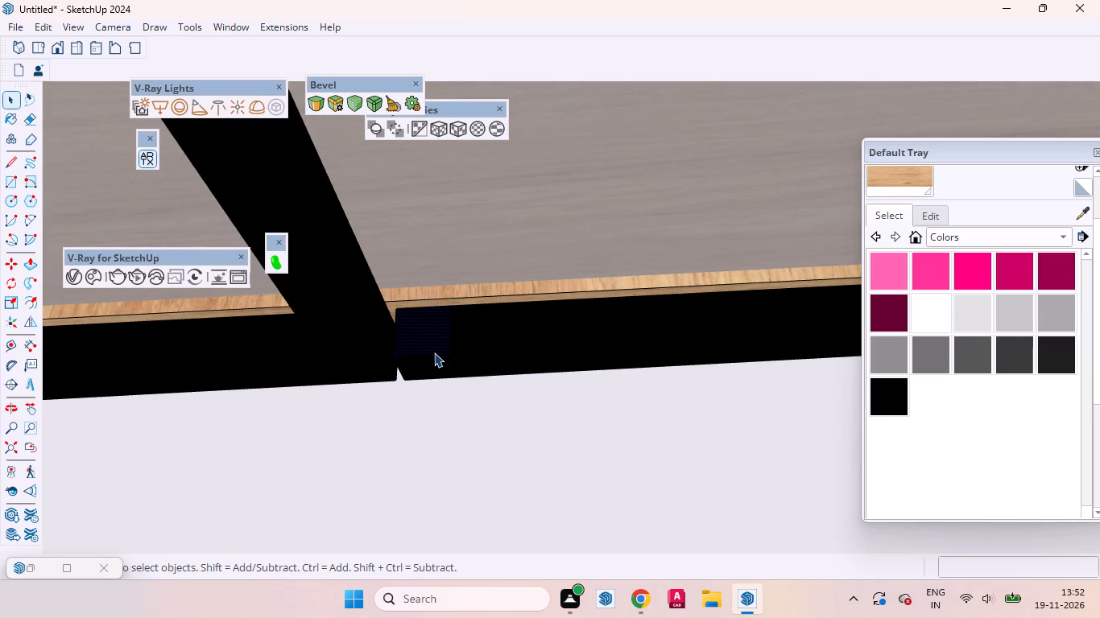
key("p")
double_click(419, 335)
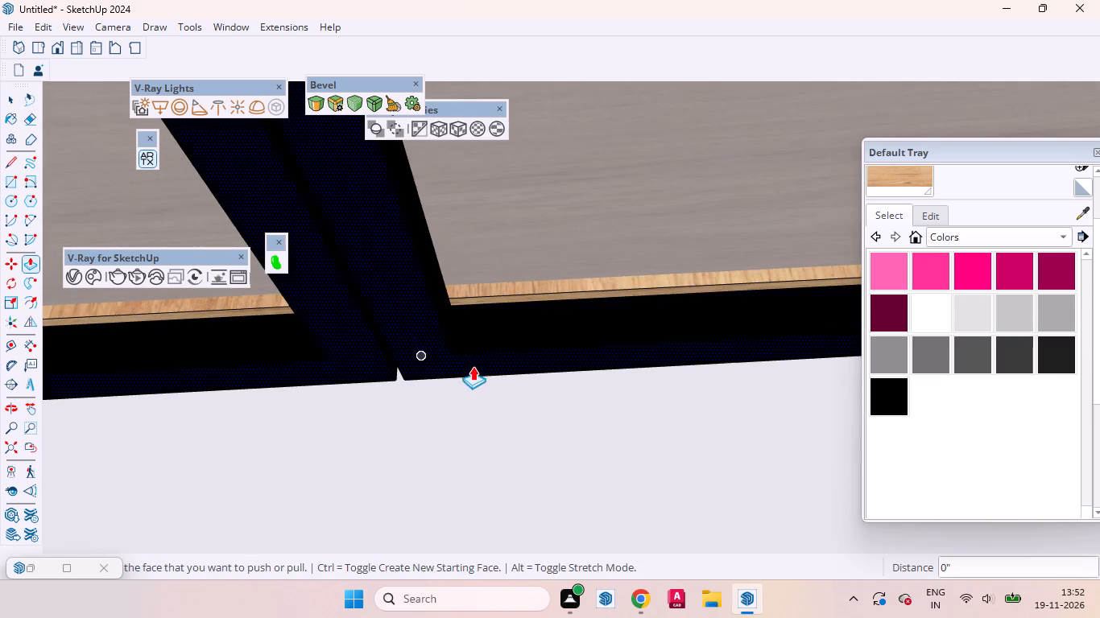
key("space")
Erase the two seam edges where the vertical stiles meet the frame's top strip, merging their front faces.
scroll(494, 463, "down", 3)
scroll(494, 467, "up", 1)
scroll(494, 472, "down", 18)
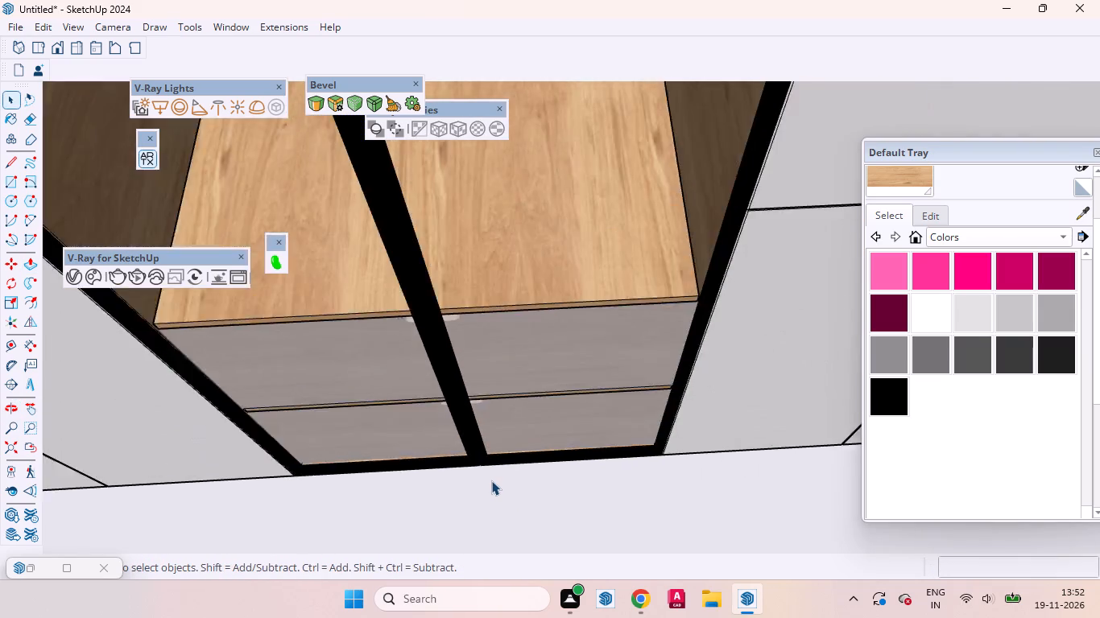
scroll(491, 480, "down", 3)
scroll(491, 480, "up", 1)
scroll(491, 480, "down", 13)
scroll(440, 396, "up", 13)
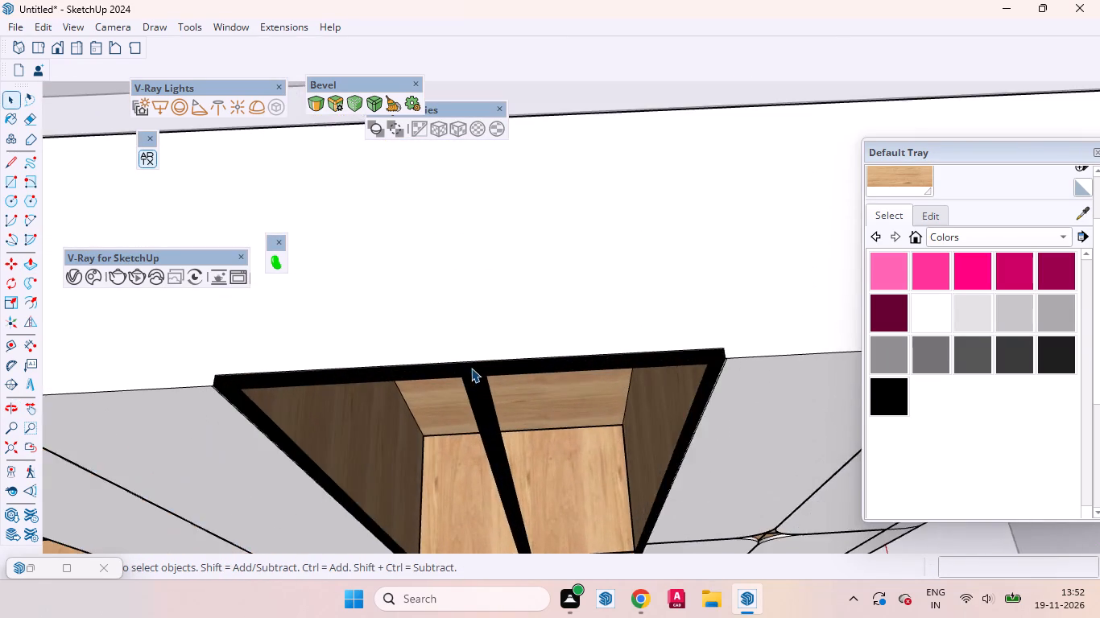
scroll(471, 368, "up", 20)
middle_click_drag(498, 428, 515, 276)
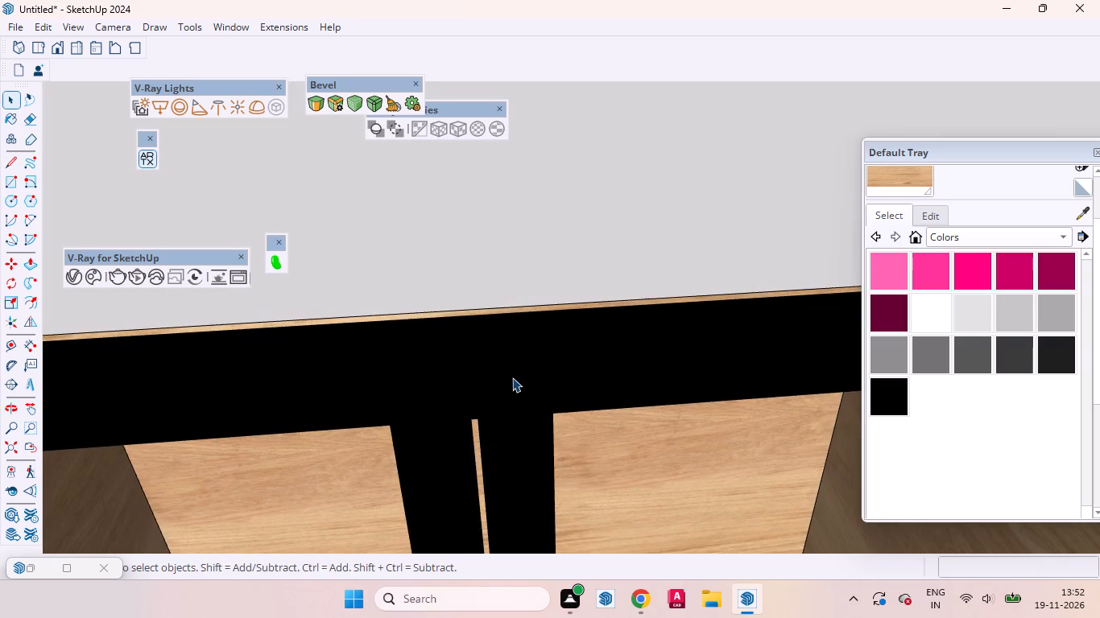
left_click(512, 379)
middle_click_drag(486, 421, 495, 199)
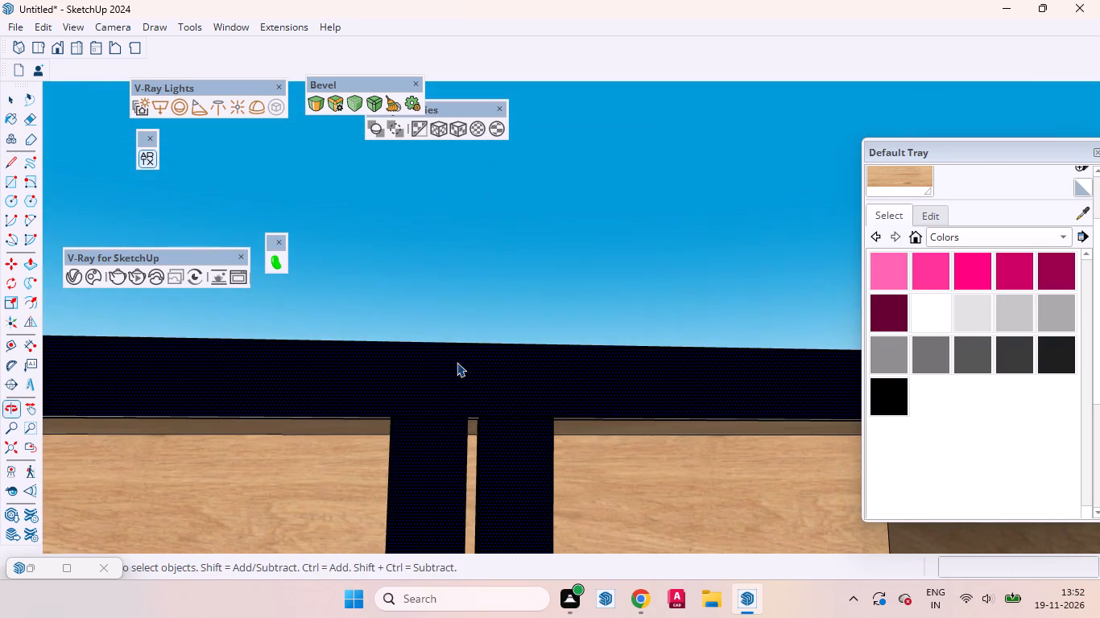
left_click(430, 422)
left_click(432, 418)
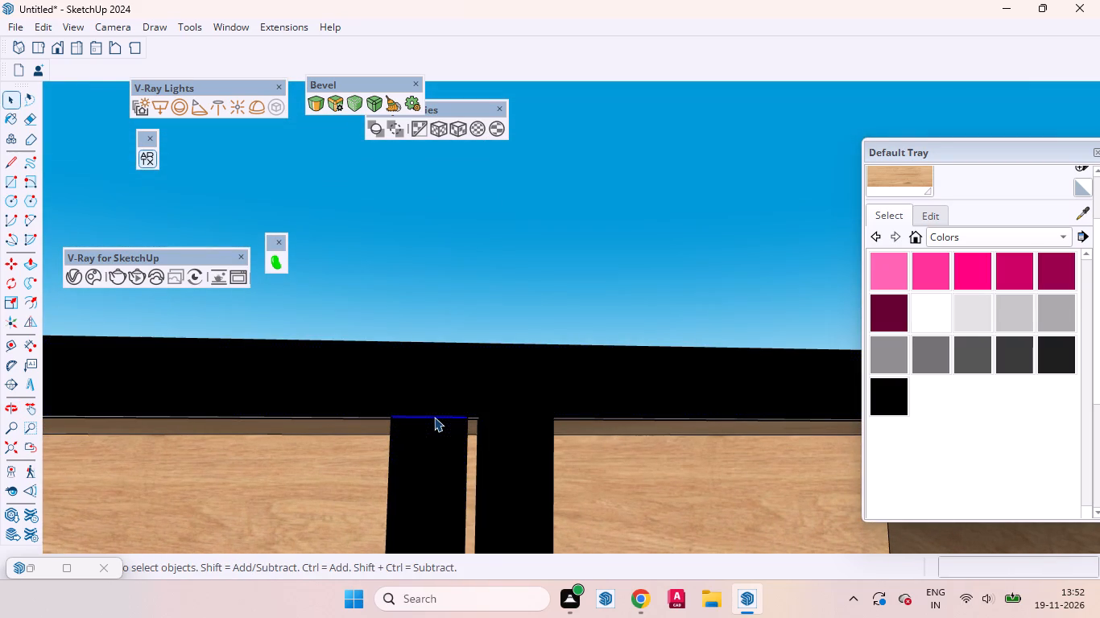
key("Delete")
left_click(430, 441)
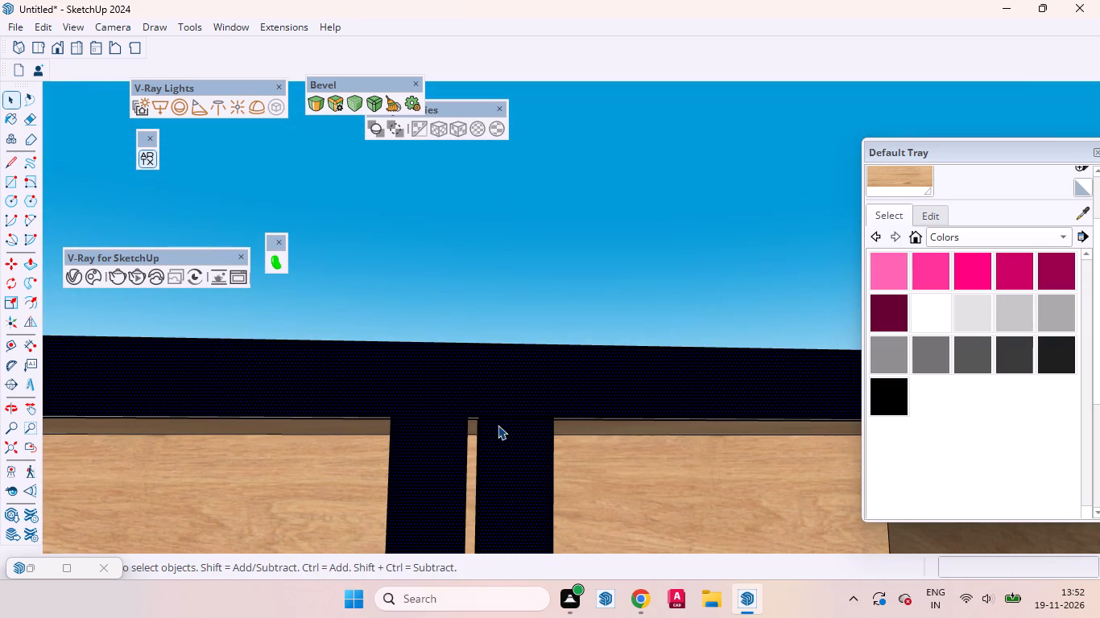
left_click(507, 416)
key("Delete")
left_click(508, 438)
Push the narrow underside face between the stiles about 11/16" up to the top strip's outer edge, continuing the gap.
middle_click_drag(466, 446, 484, 251)
scroll(440, 422, "up", 6)
middle_click_drag(472, 465, 471, 432)
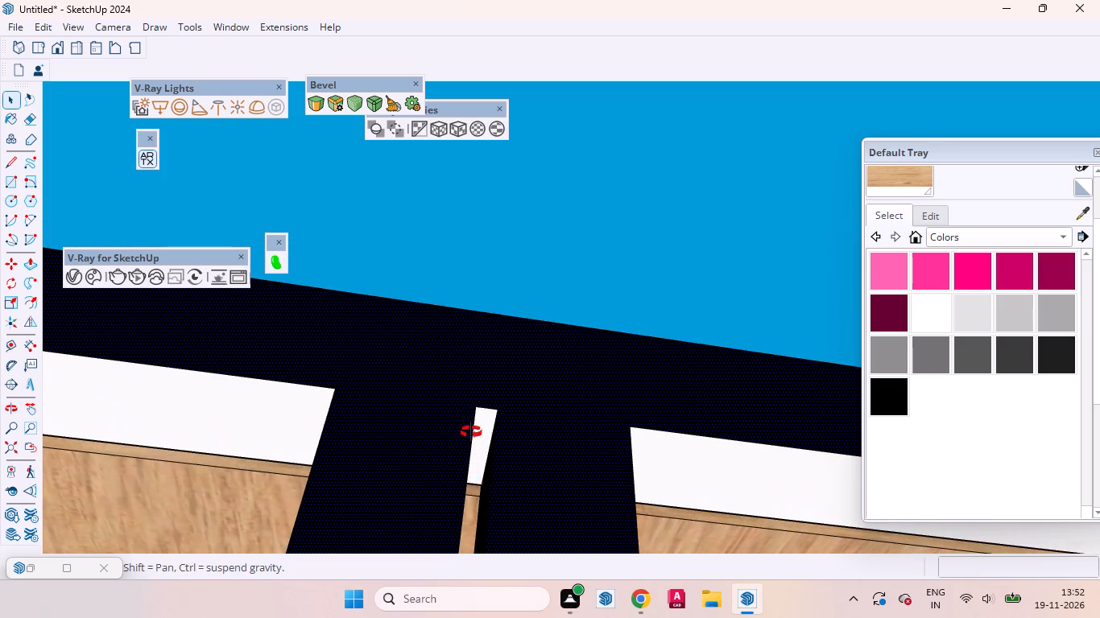
middle_click_drag(471, 432, 463, 348)
scroll(463, 353, "up", 1)
left_click(486, 439)
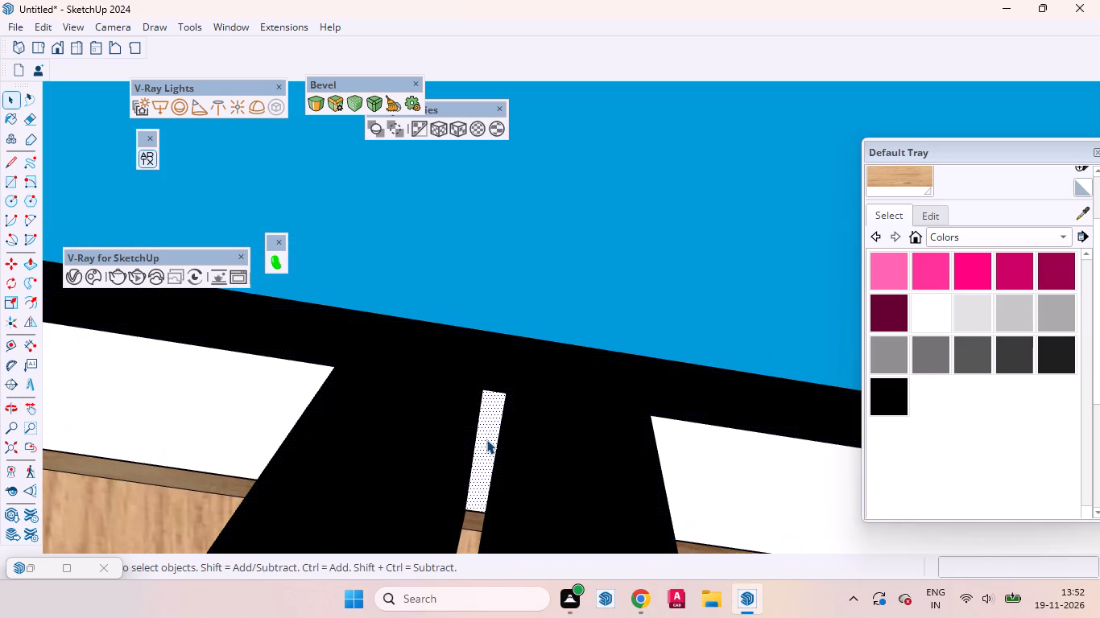
key("p")
left_click(486, 439)
left_click(520, 329)
key("space")
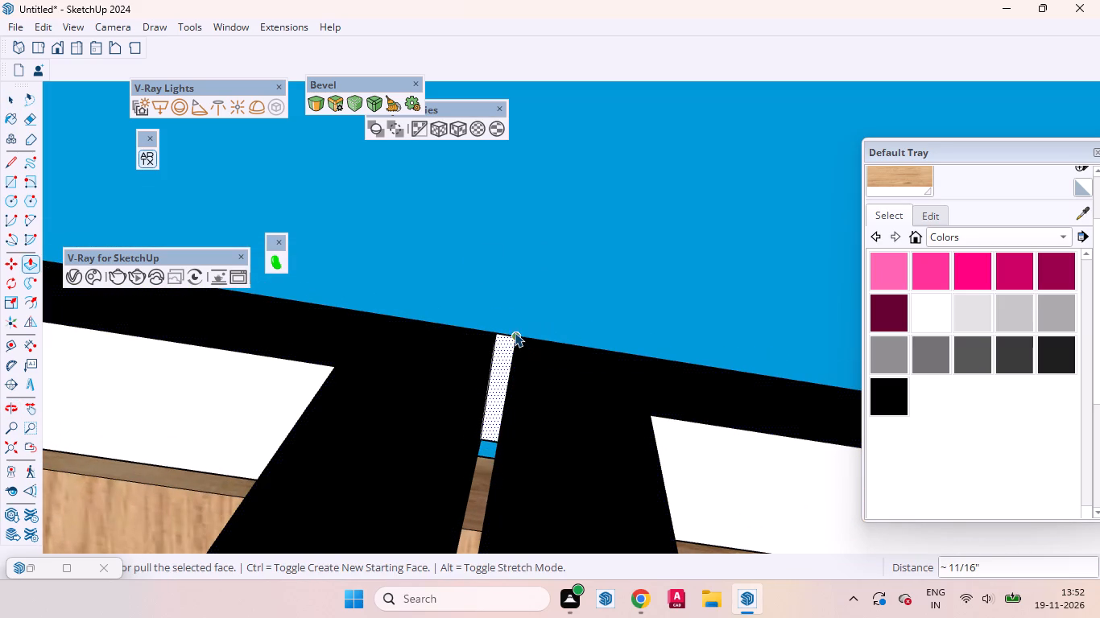
Erase the leftover front edge closing the gap at the outer edge of the top strip.
left_click(504, 338)
left_click(508, 335)
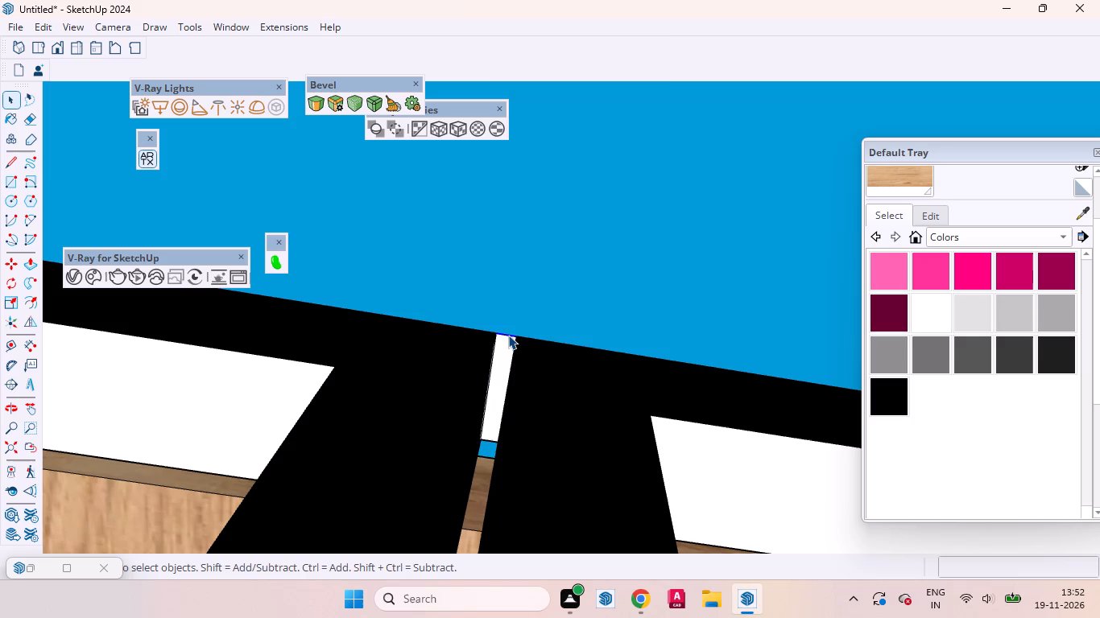
right_click(508, 335)
left_click(542, 78)
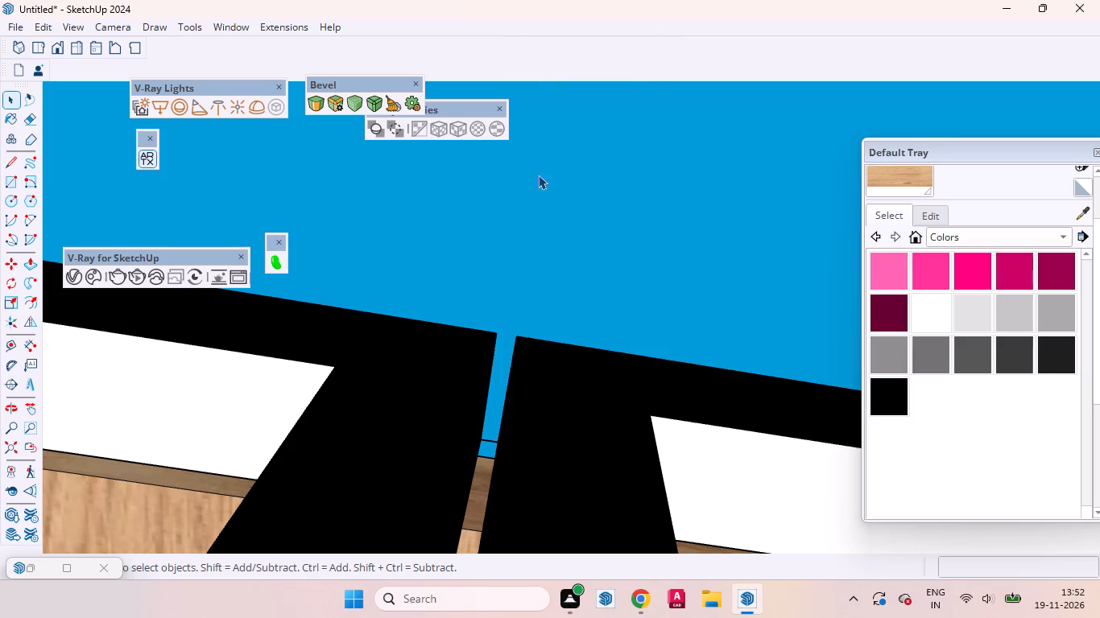
Erase the leftover edge crossing the narrow gap between the two stiles at the frame's top strip.
left_click(488, 440)
right_click(488, 440)
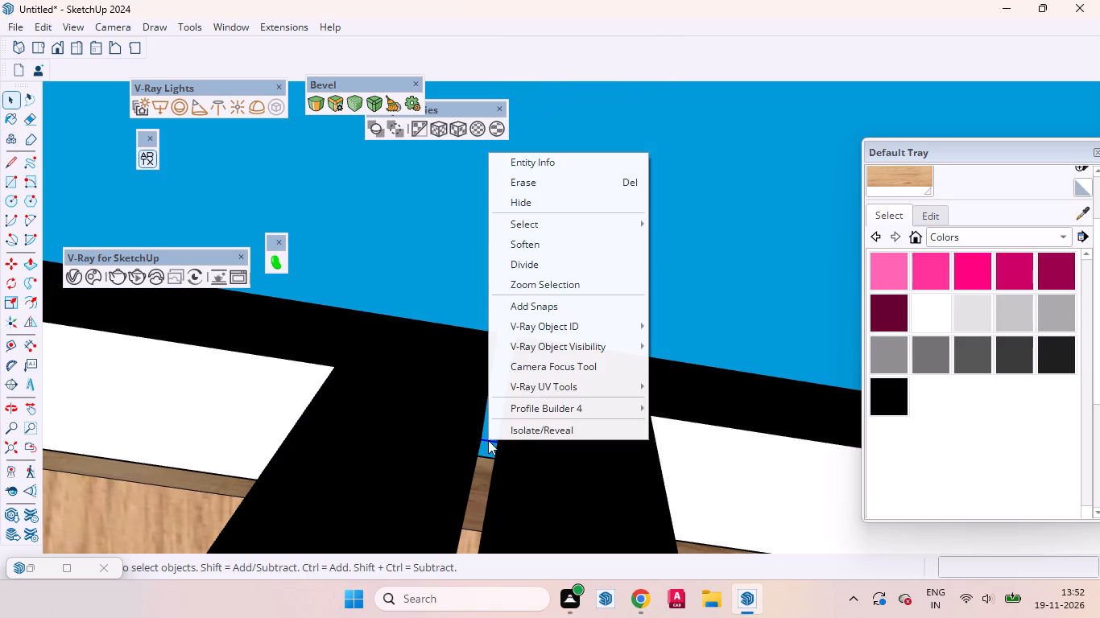
left_click(506, 173)
scroll(418, 288, "down", 8)
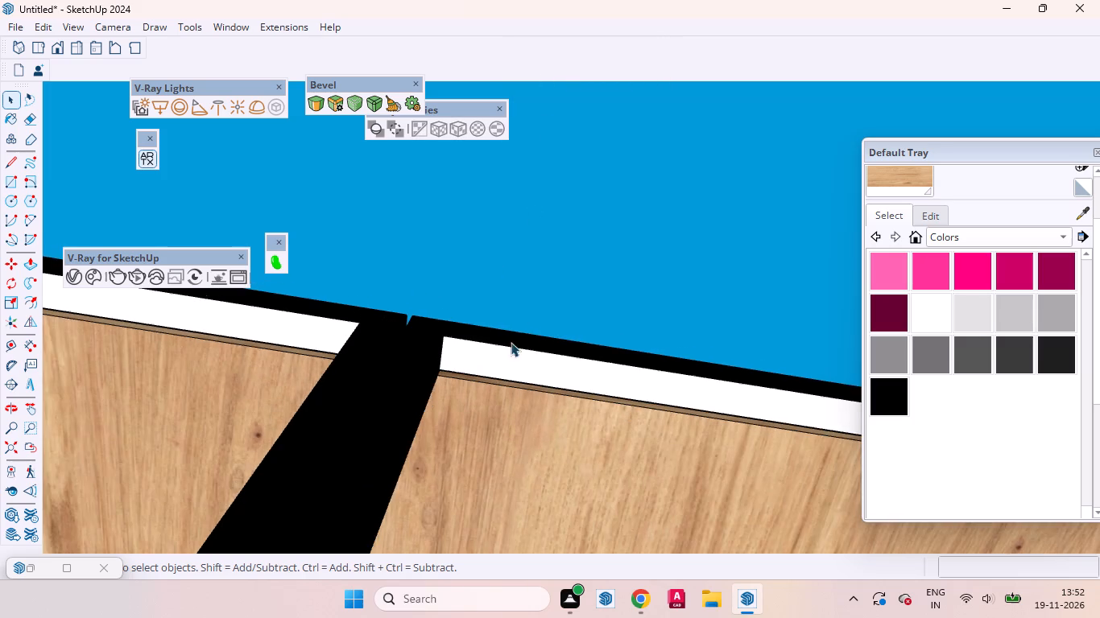
Paint the two white inner faces along the frame's top strip black, one on each side of the central stiles.
scroll(484, 369, "up", 3)
left_click(485, 364)
left_click(881, 397)
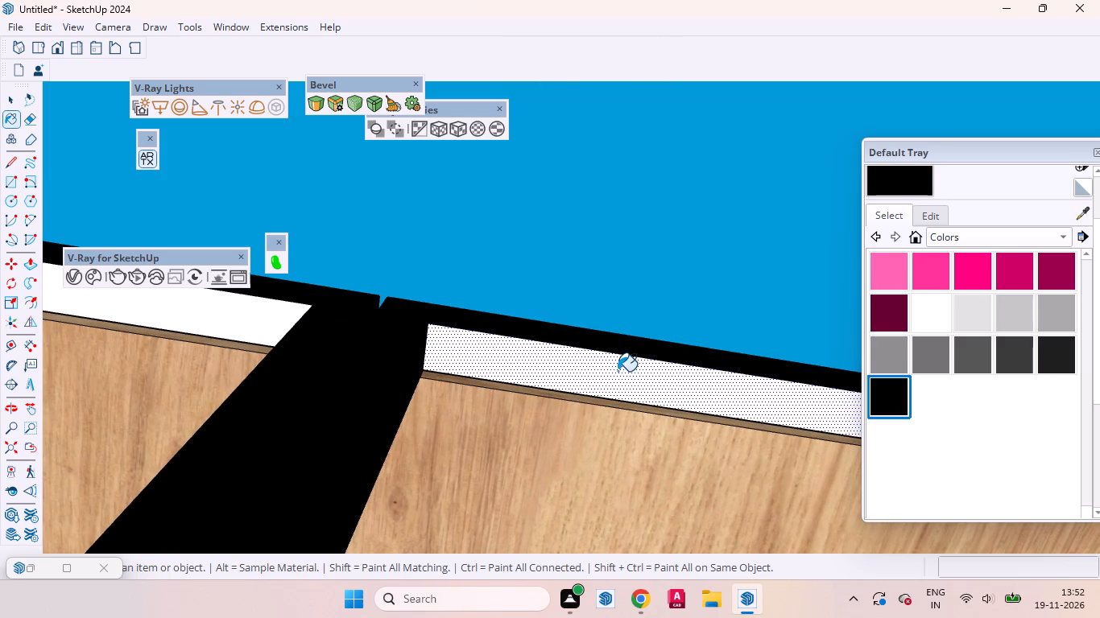
left_click(613, 371)
left_click(229, 314)
scroll(374, 379, "down", 9)
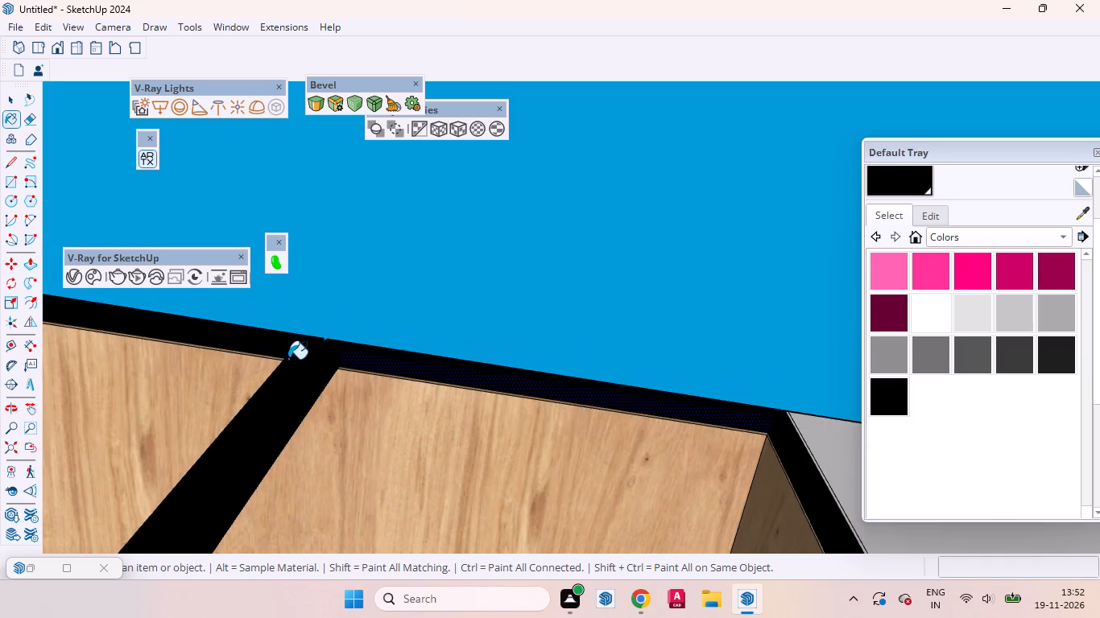
scroll(288, 359, "down", 14)
key("space")
left_click(558, 309)
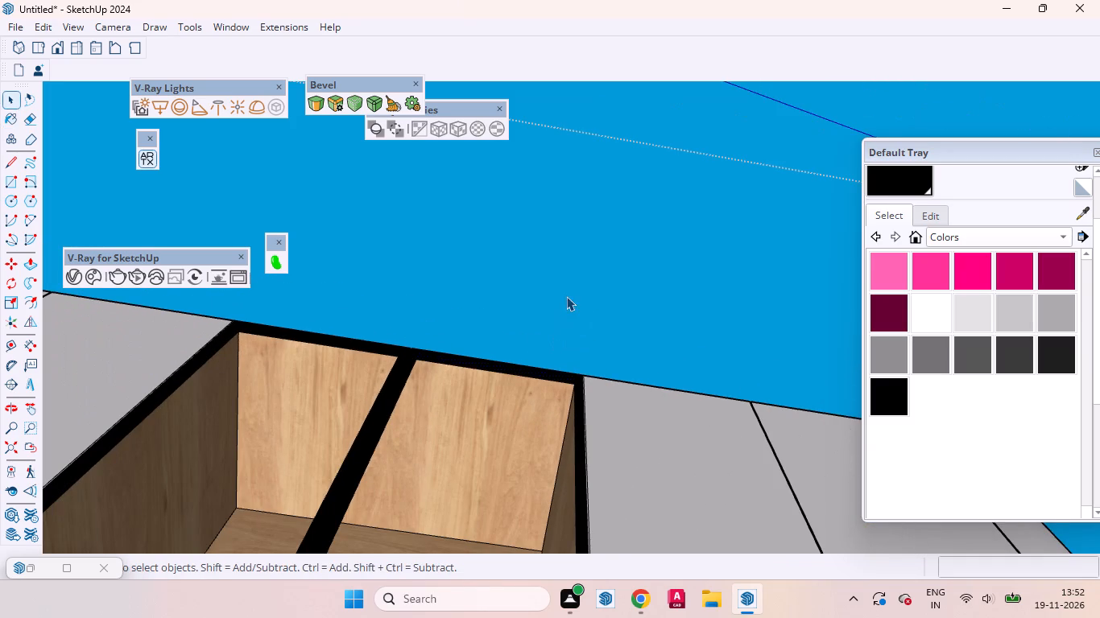
Copy the niche's left rear vertical corner edge 1" forward onto the left side panel.
middle_click_drag(566, 330, 486, 617)
scroll(421, 259, "down", 15)
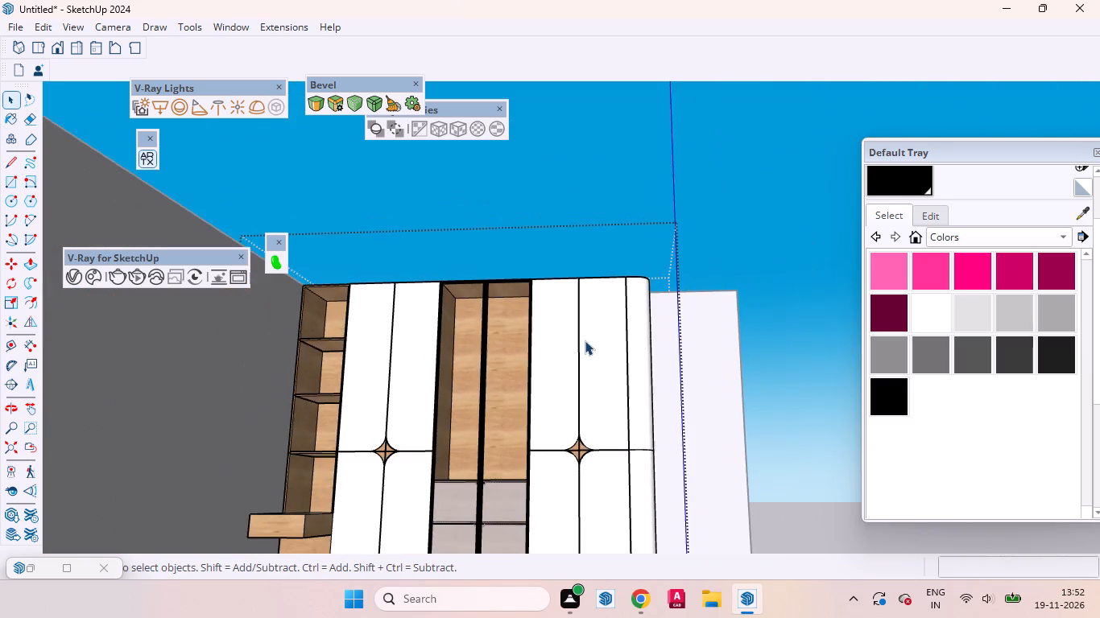
middle_click_drag(585, 355, 432, 575)
left_click(720, 159)
scroll(490, 261, "up", 8)
middle_click_drag(511, 309, 771, 171)
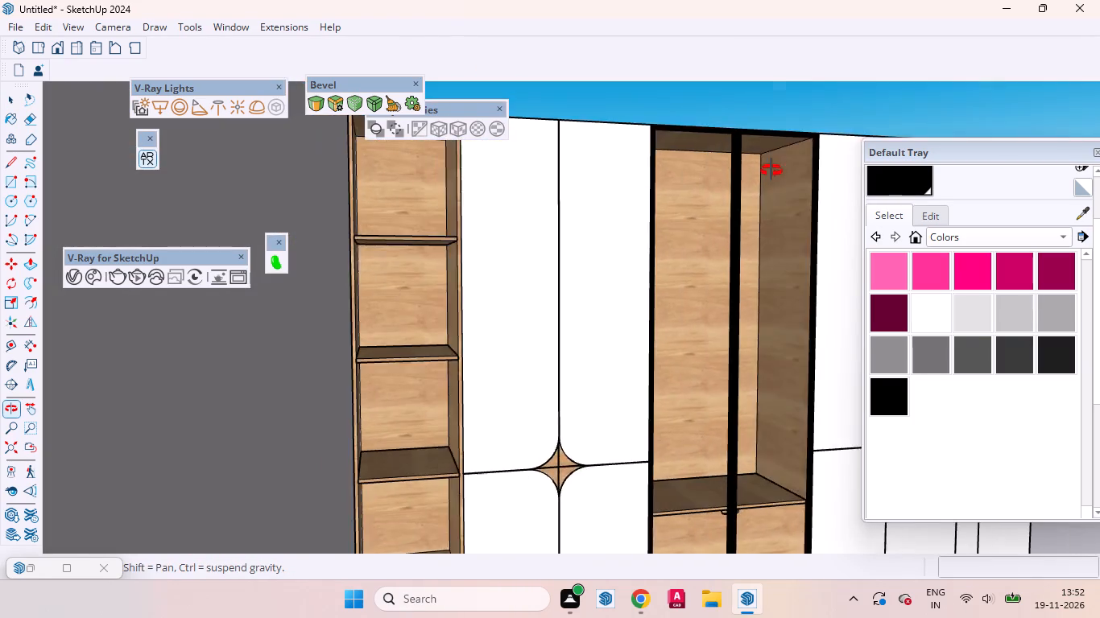
middle_click_drag(771, 171, 676, 64)
scroll(652, 374, "down", 7)
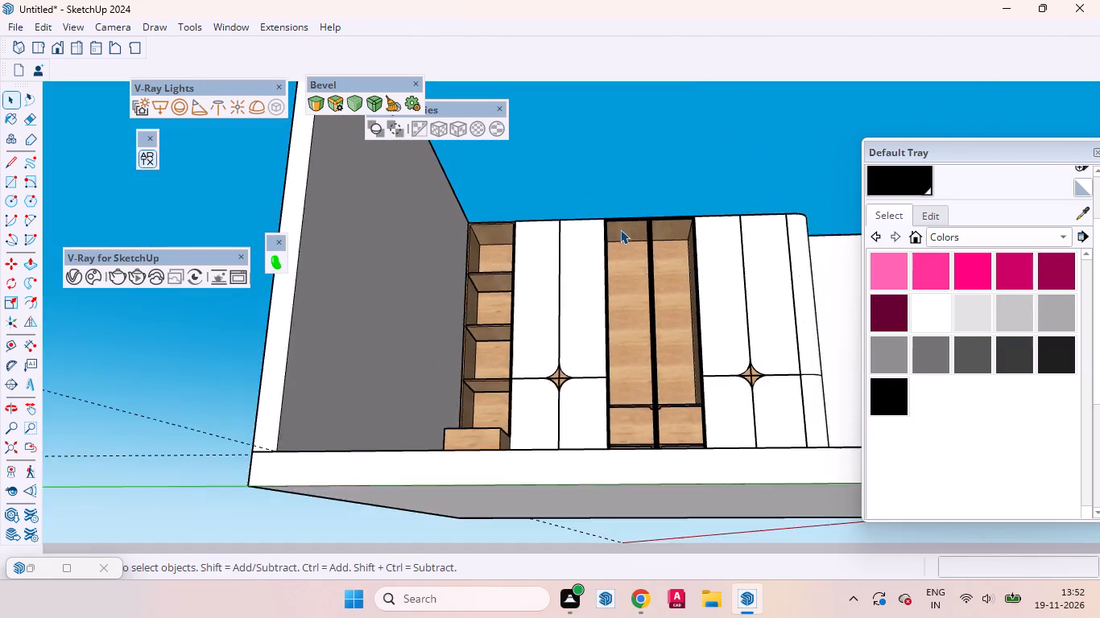
scroll(620, 229, "up", 16)
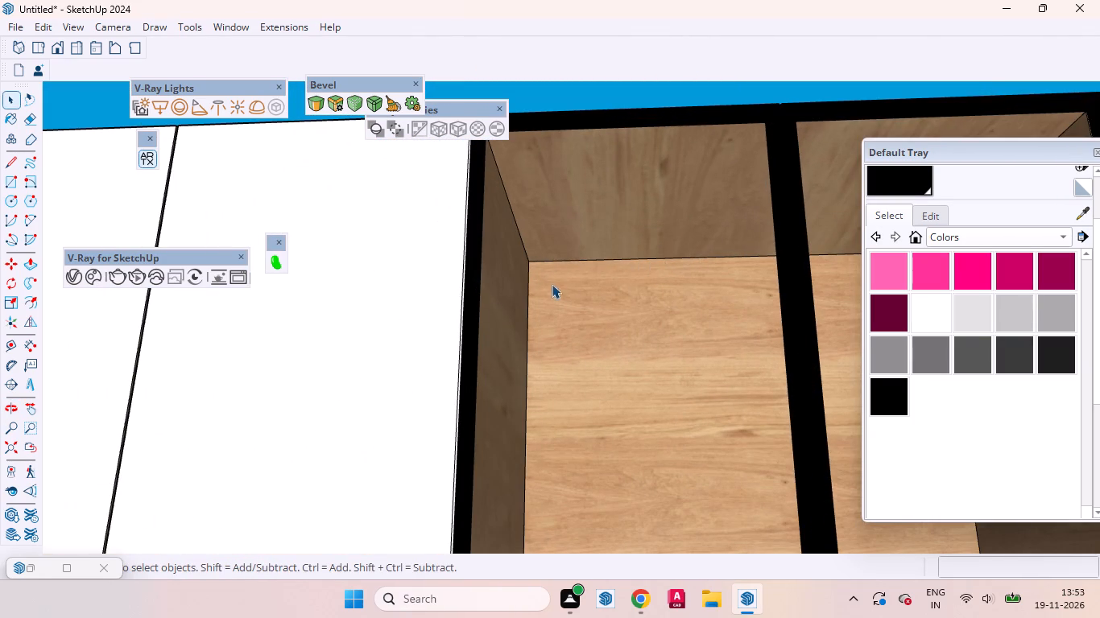
middle_click_drag(555, 300, 359, 355)
scroll(551, 355, "up", 5)
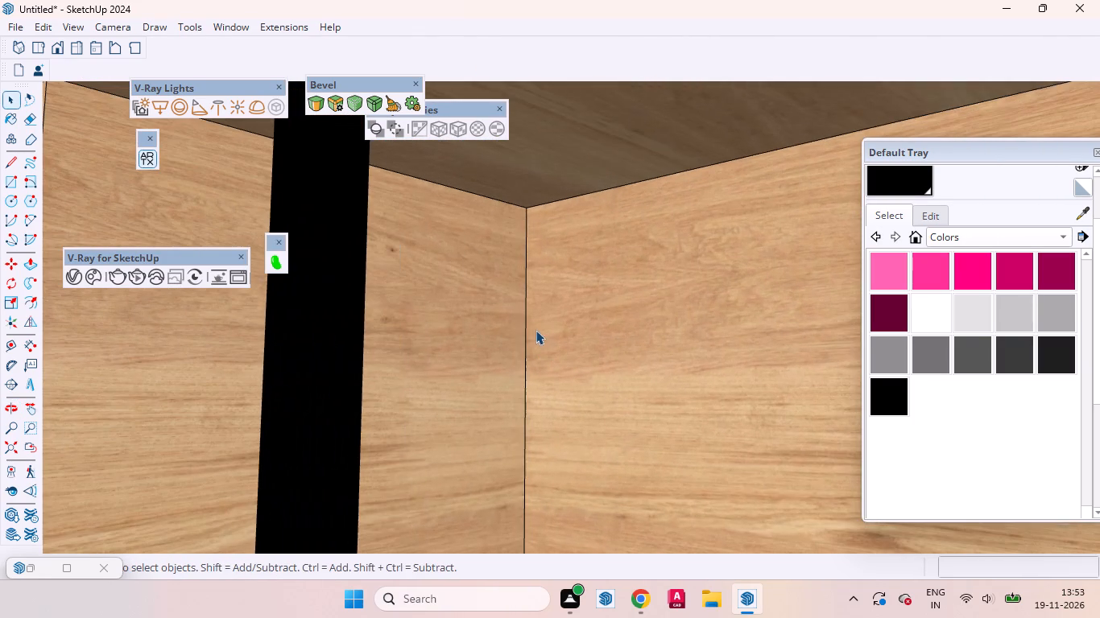
left_click(527, 313)
triple_click(527, 313)
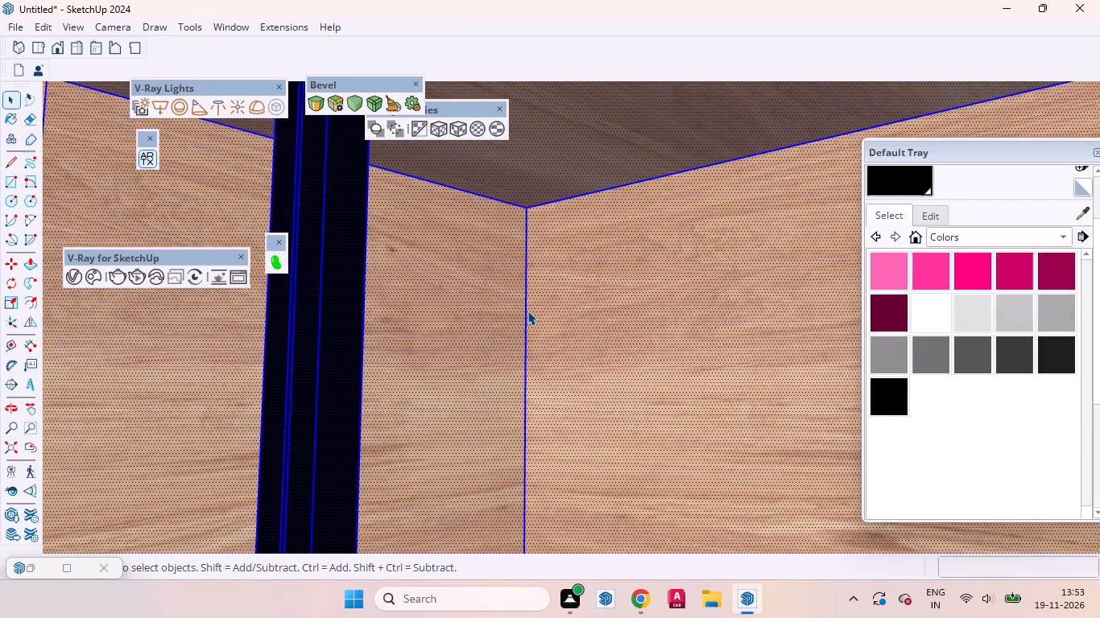
left_click(527, 309)
key("m")
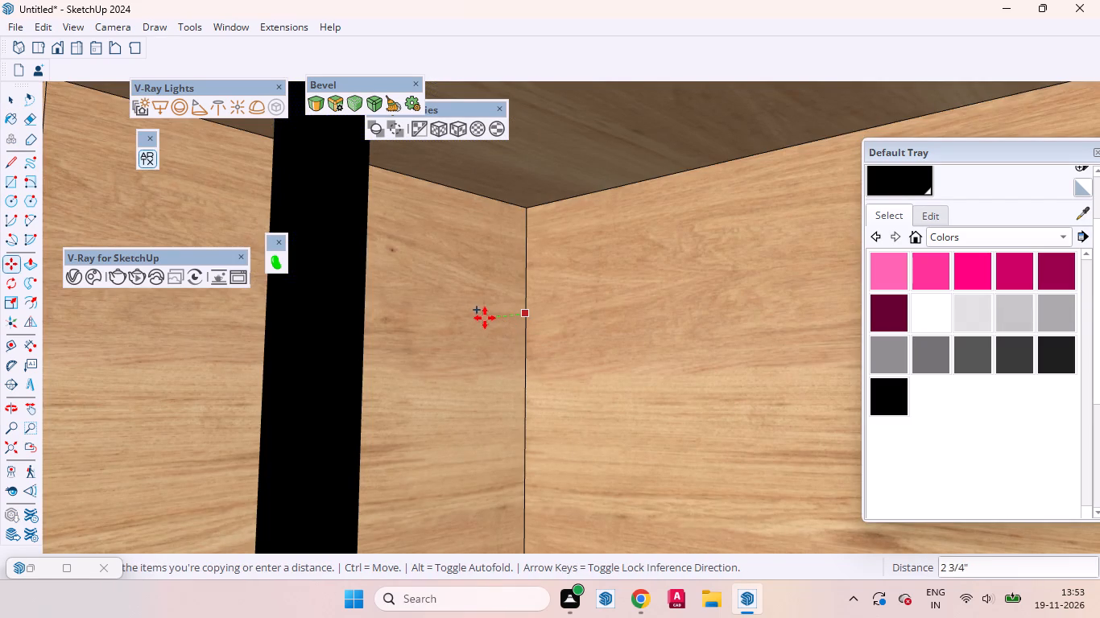
key("1")
key("Return")
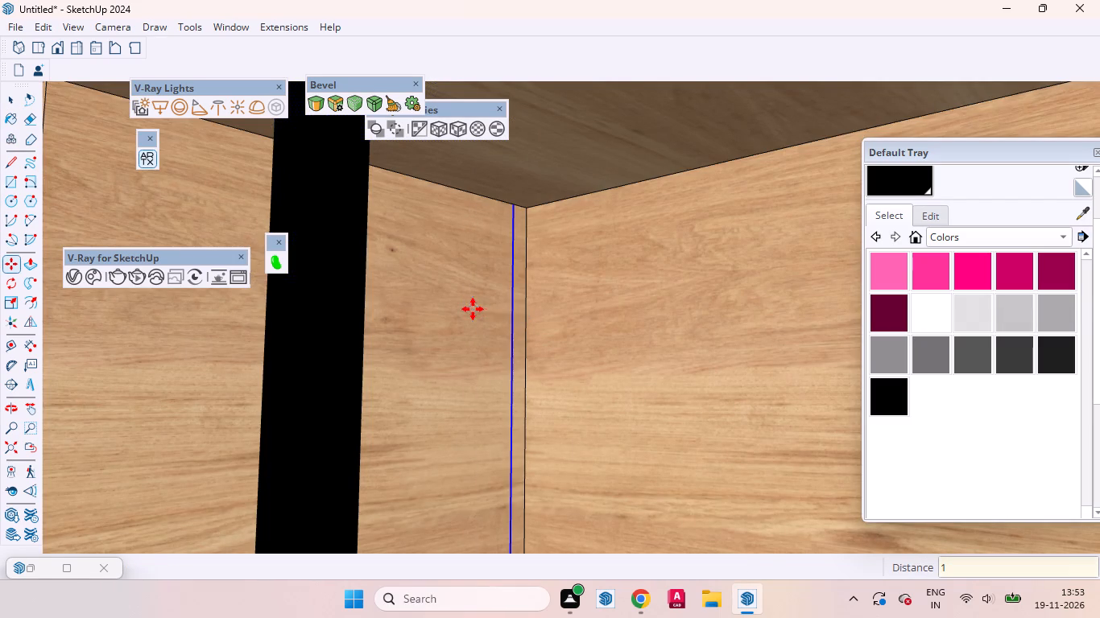
key("space")
Group the 1" strip face on the niche's left side panel and convert it to a V-Ray mesh light.
left_click(520, 302)
double_click(520, 302)
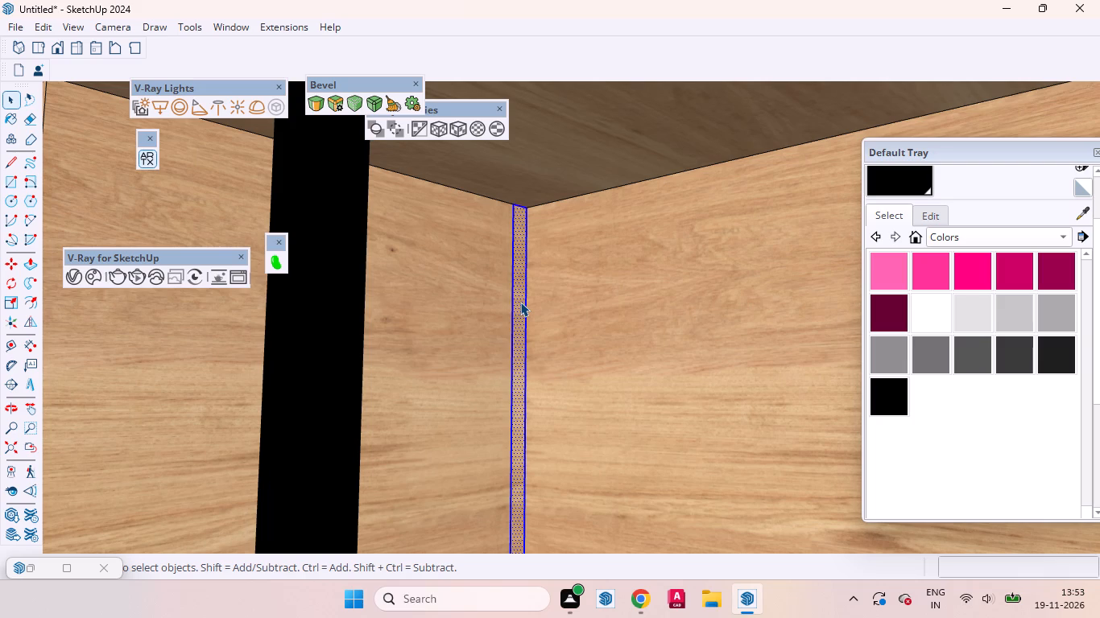
right_click(520, 302)
left_click(570, 149)
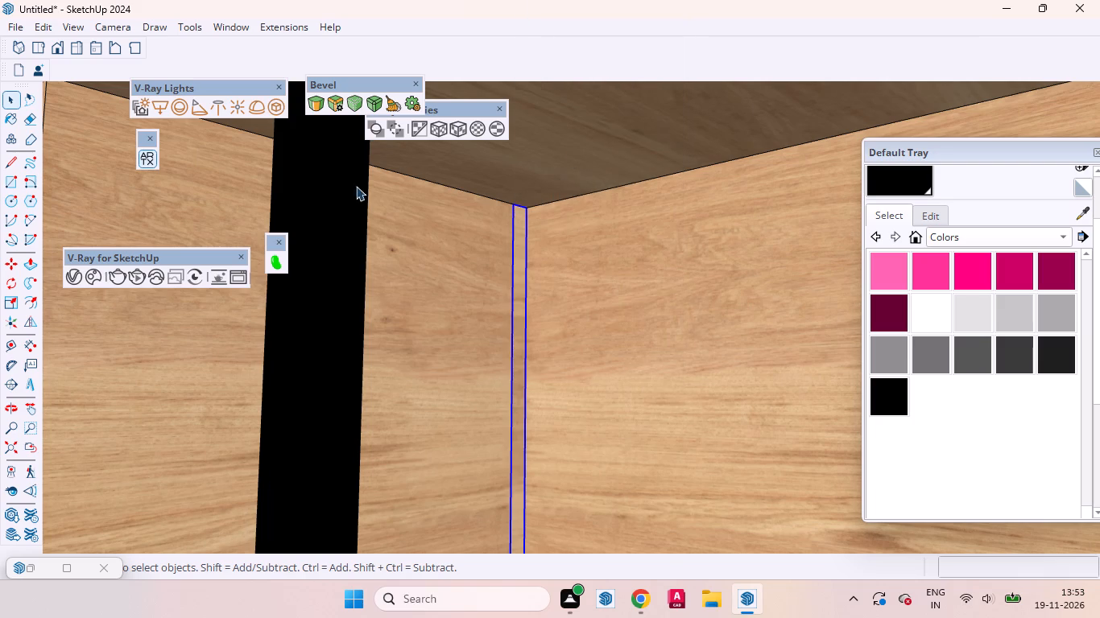
left_click(275, 108)
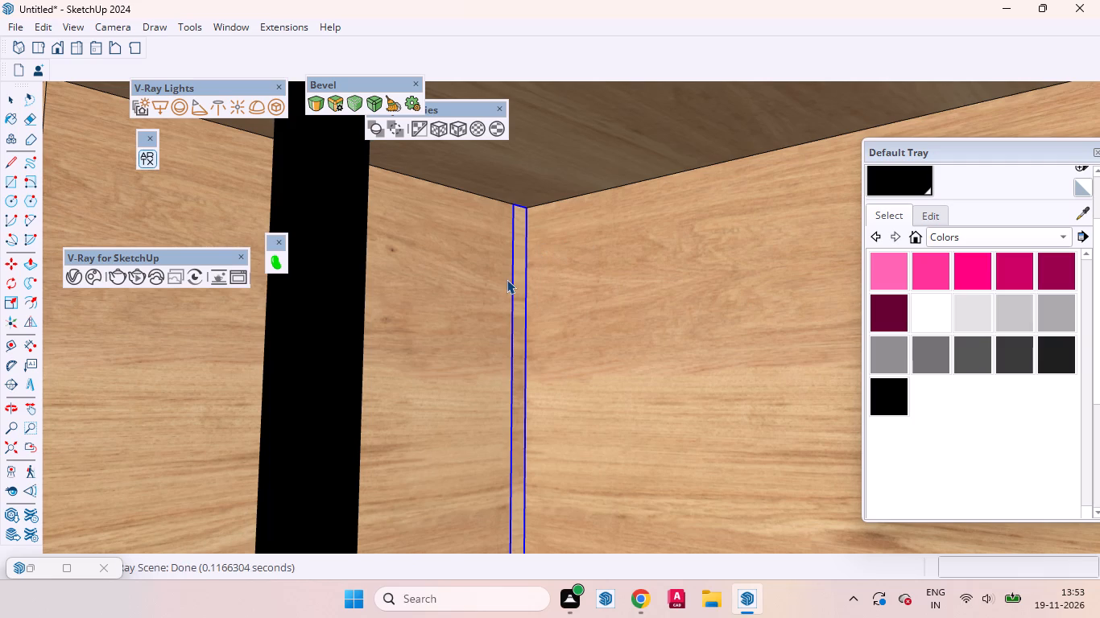
Copy the niche's right rear vertical corner edge 1" forward onto the right side panel.
scroll(631, 270, "down", 13)
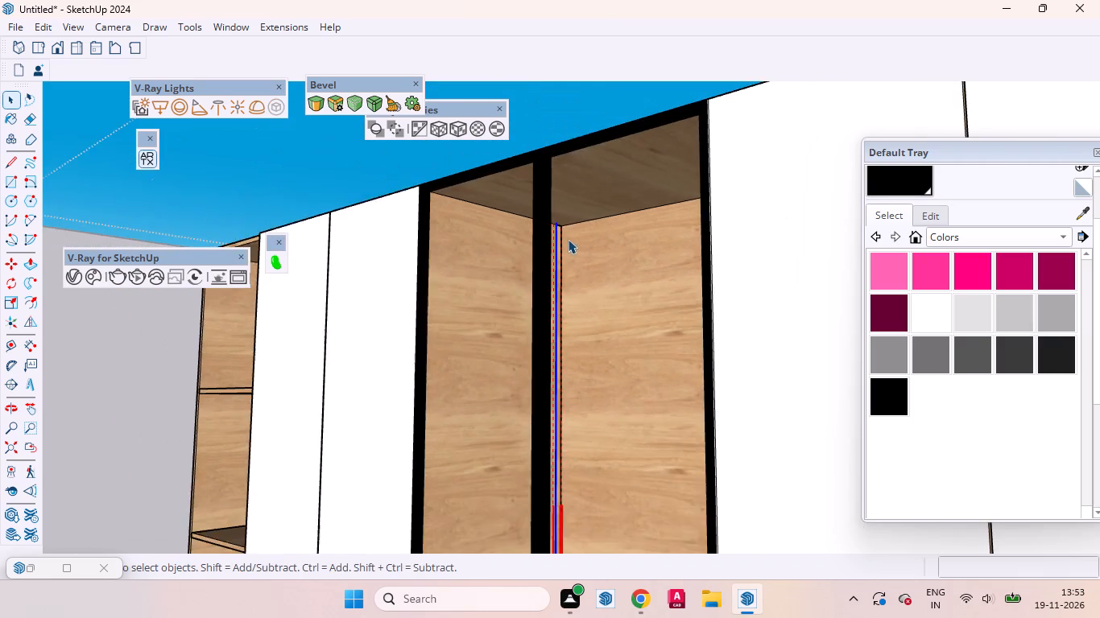
scroll(568, 239, "down", 2)
middle_click_drag(606, 315, 826, 365)
scroll(514, 245, "down", 6)
scroll(805, 356, "up", 2)
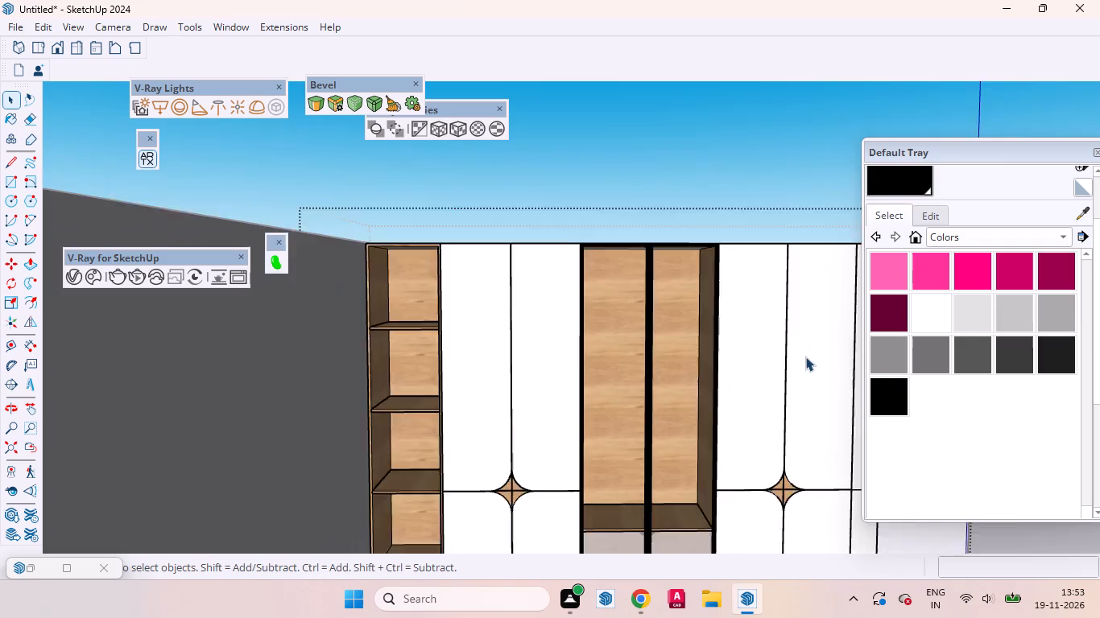
scroll(805, 356, "up", 7)
middle_click_drag(663, 402, 741, 437)
scroll(716, 385, "up", 5)
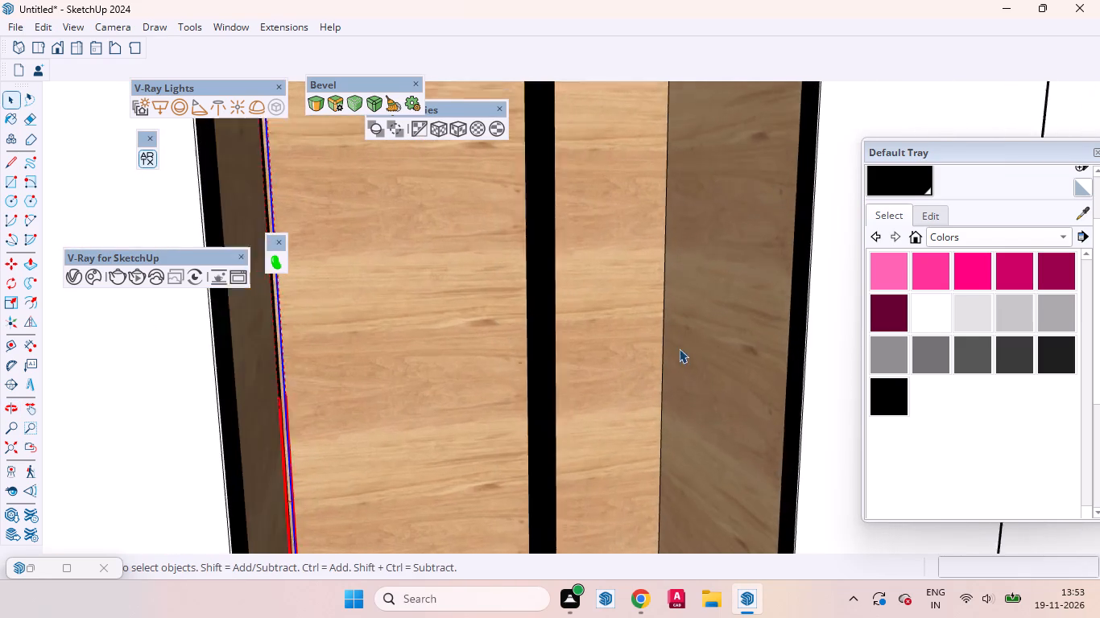
scroll(679, 348, "up", 4)
left_click(659, 298)
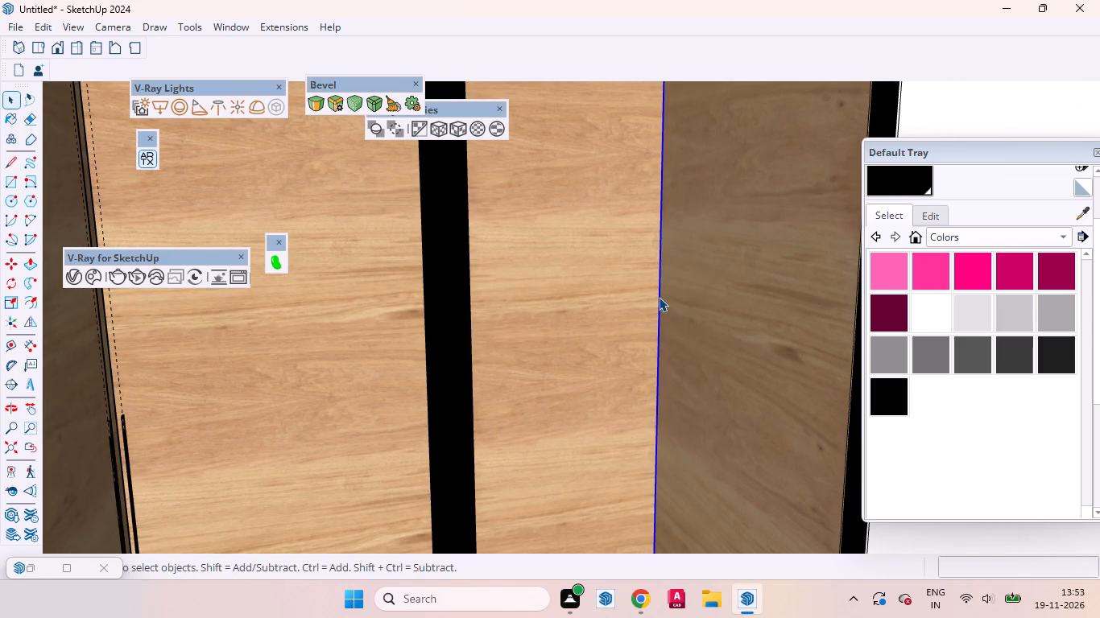
key("m")
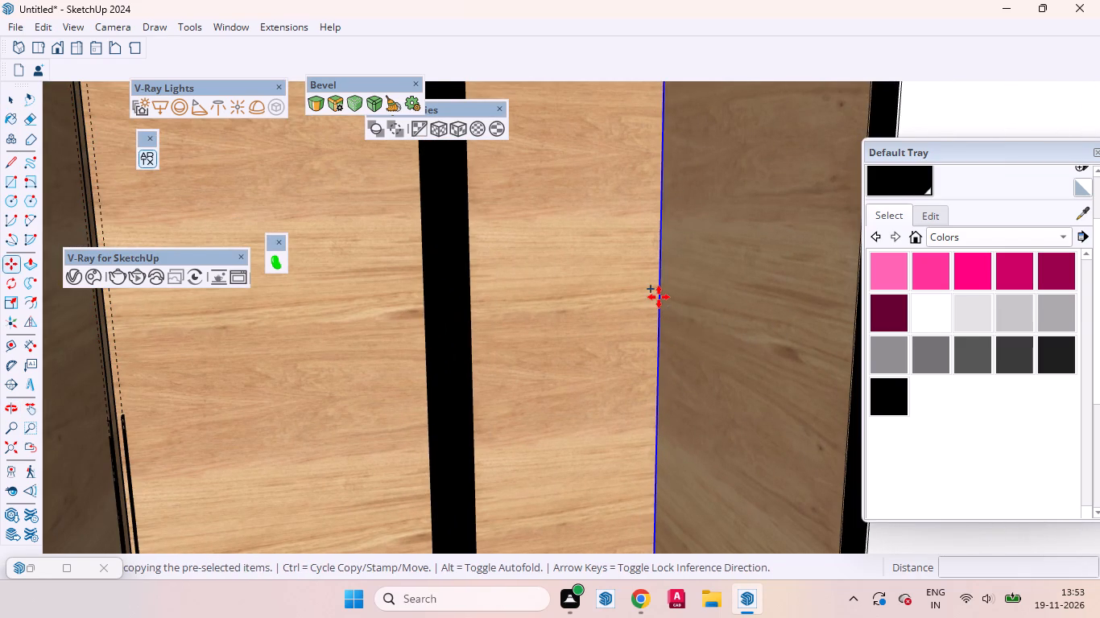
key("1")
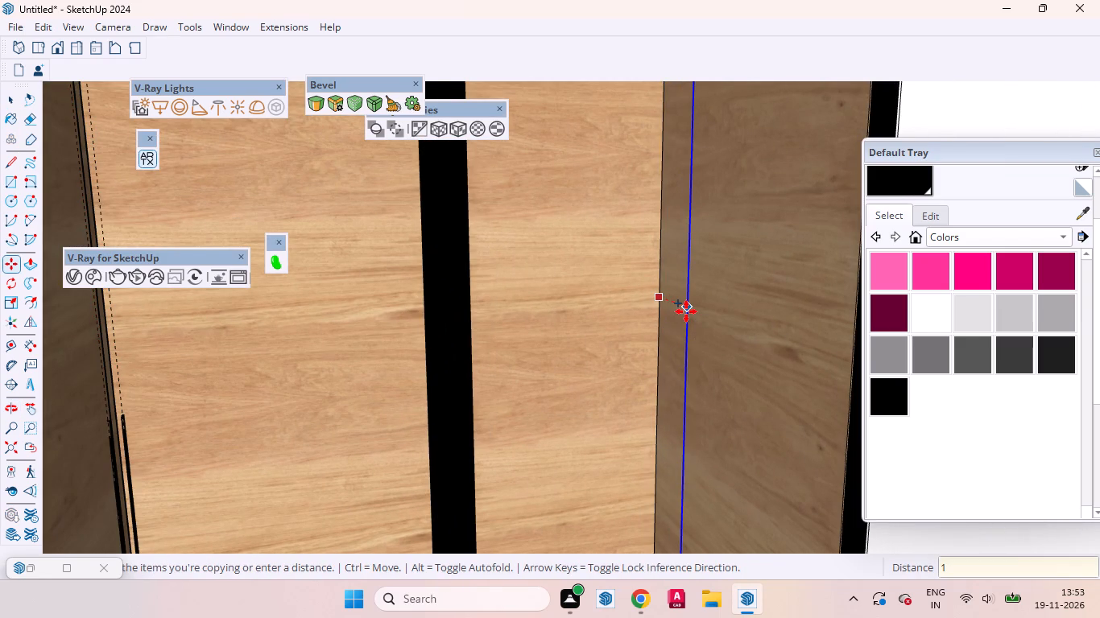
key("Return")
key("Return")
key("space")
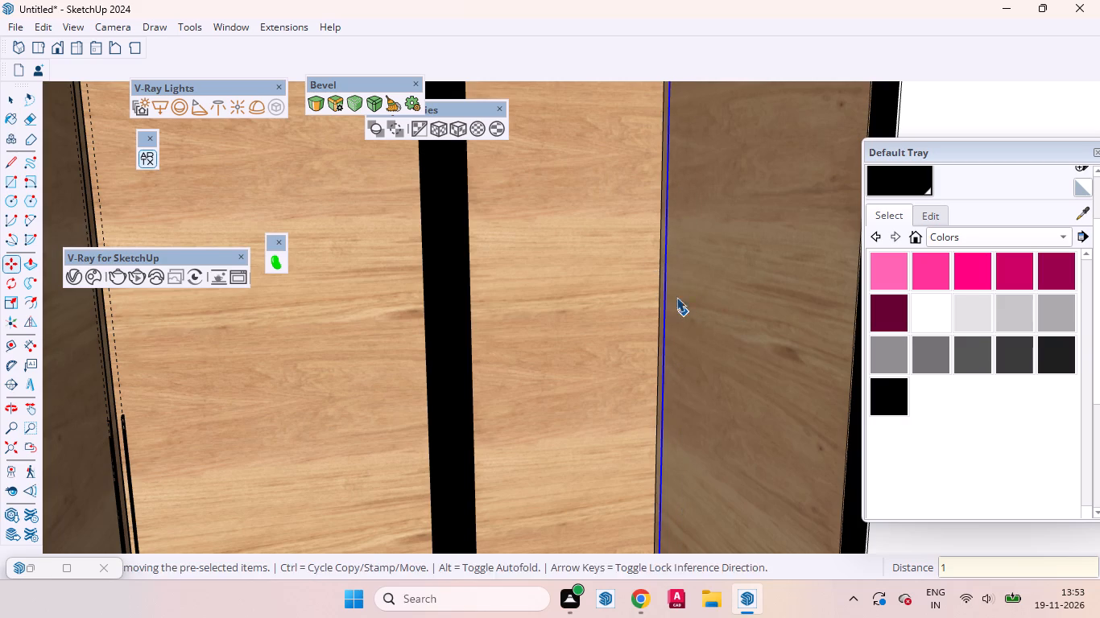
Group the 1" strip face on the niche's right side panel and convert it to a V-Ray mesh light.
scroll(647, 252, "up", 10)
left_click(680, 257)
double_click(680, 257)
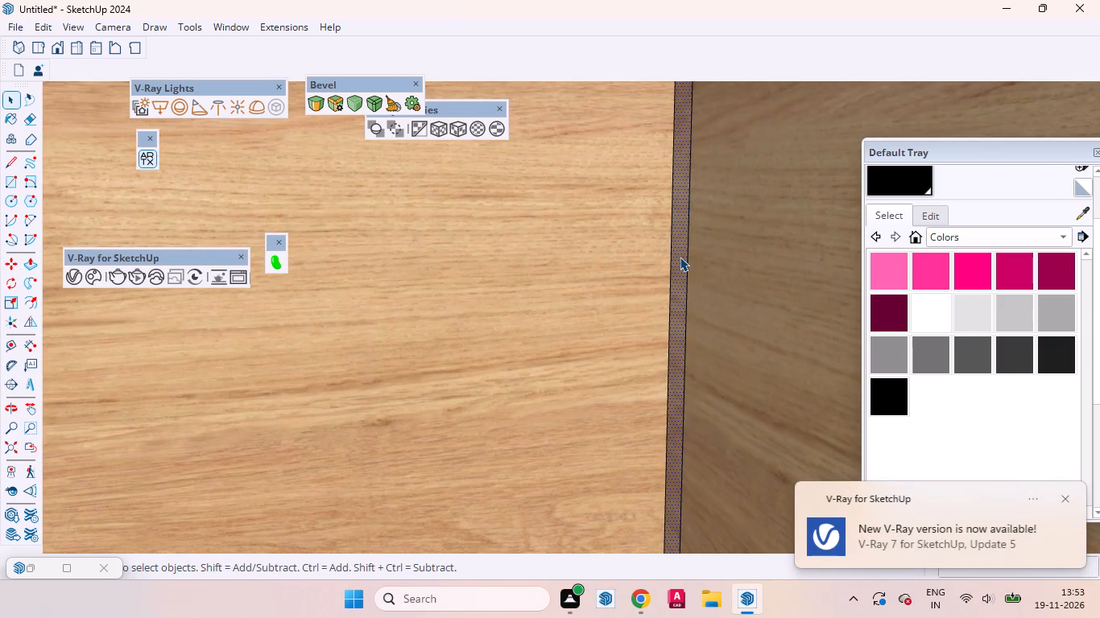
right_click(680, 257)
left_click(711, 146)
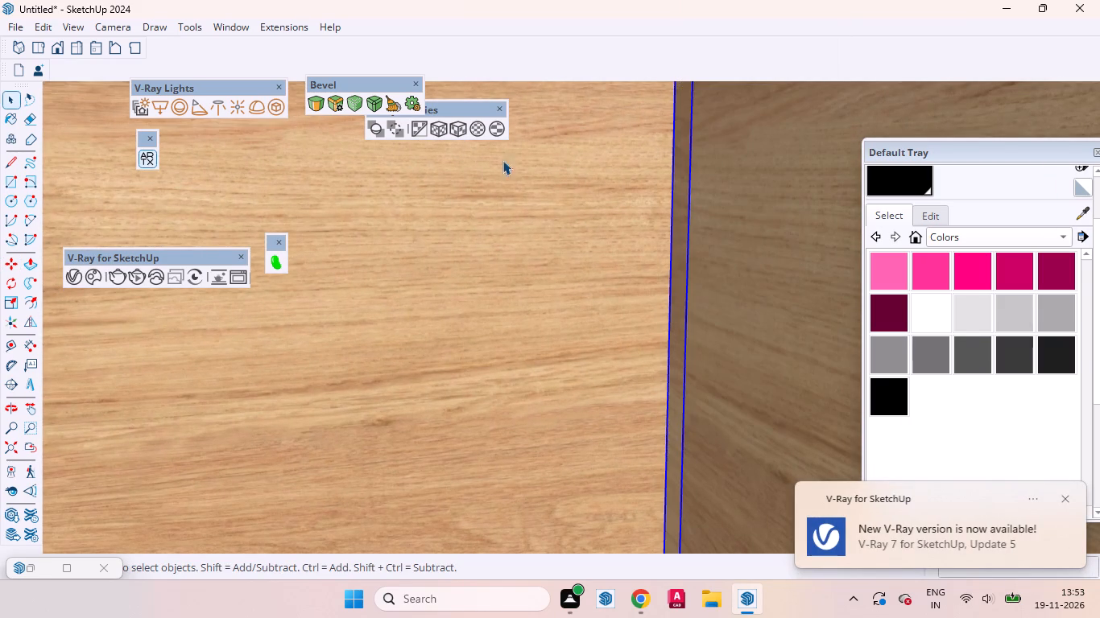
left_click(271, 102)
Copy the horizontal edge between the niche's back and top panels 1" forward onto the top panel's underside.
scroll(698, 395, "down", 6)
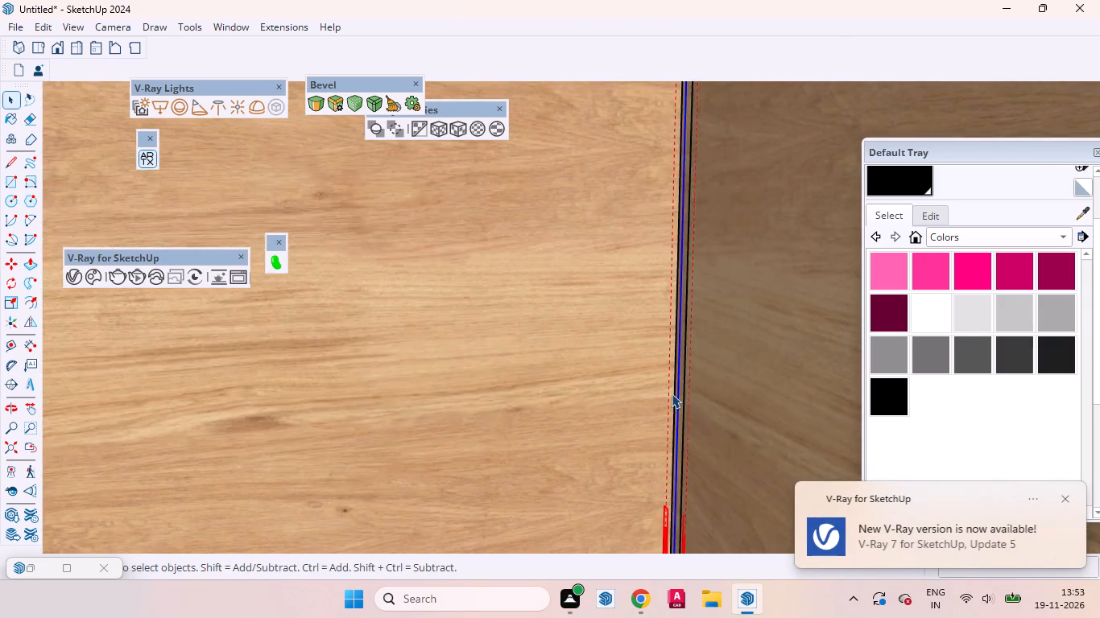
scroll(672, 393, "down", 12)
middle_click_drag(668, 420, 651, 290)
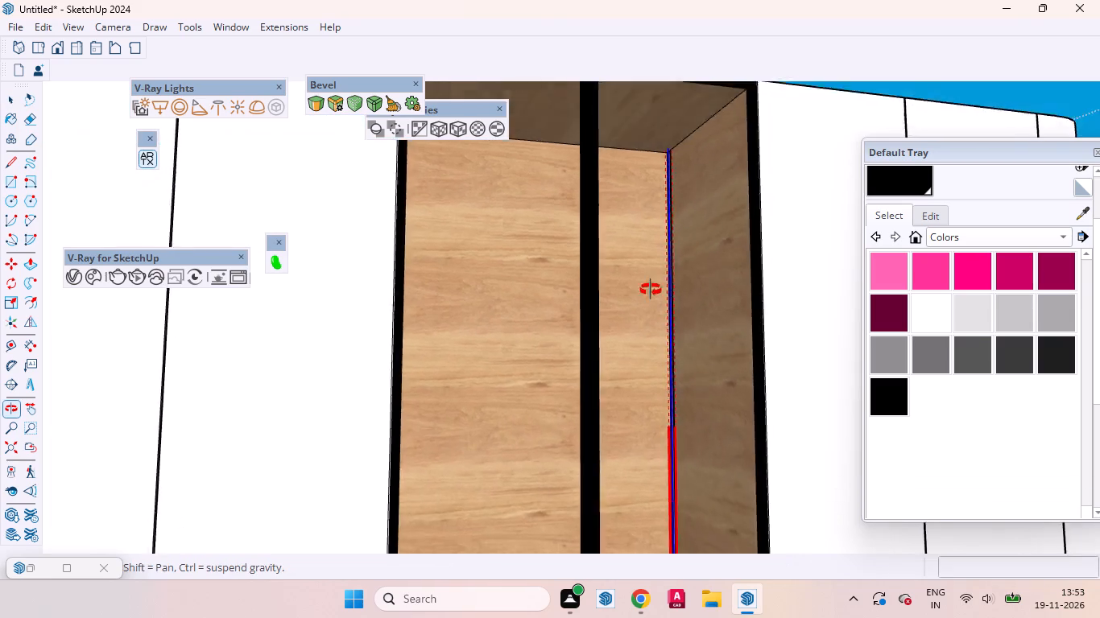
middle_click_drag(651, 290, 617, 196)
scroll(594, 123, "up", 13)
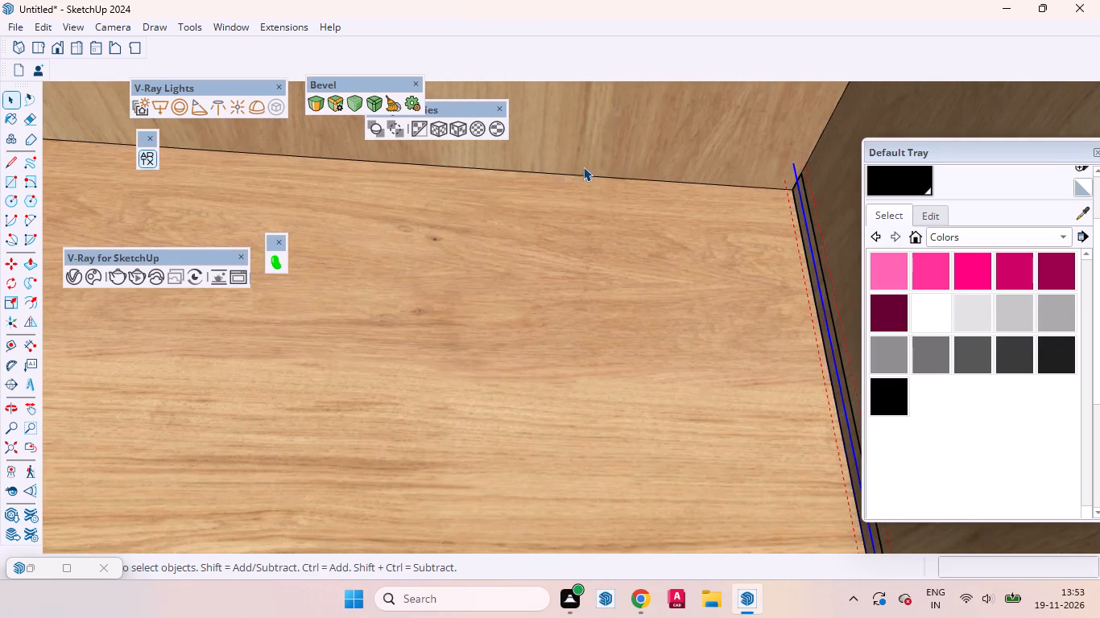
left_click(583, 177)
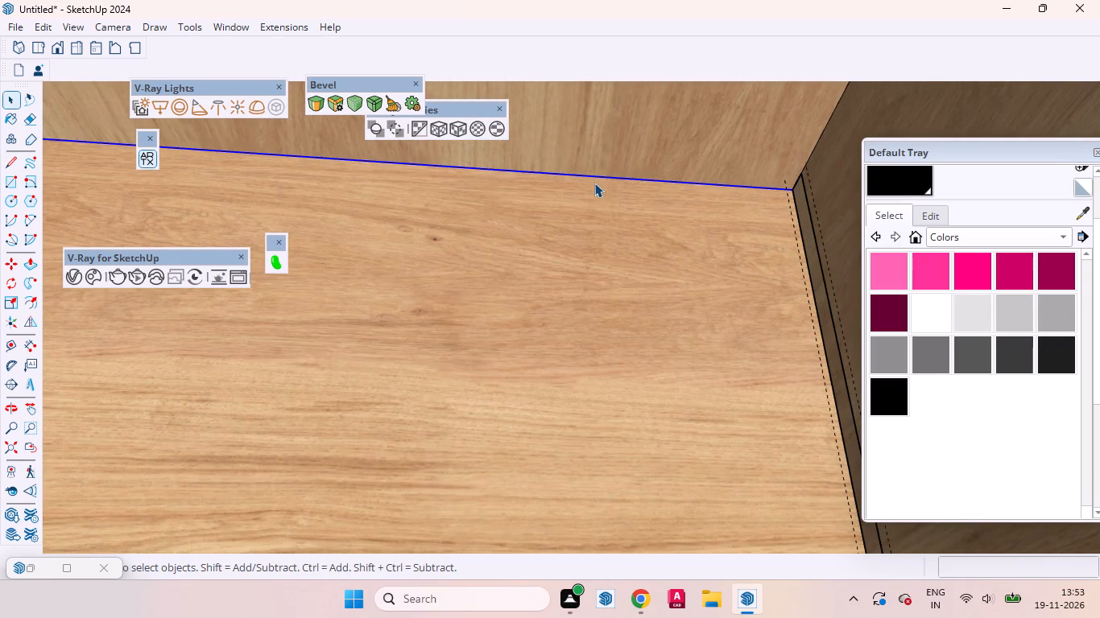
key("m")
left_click(594, 175)
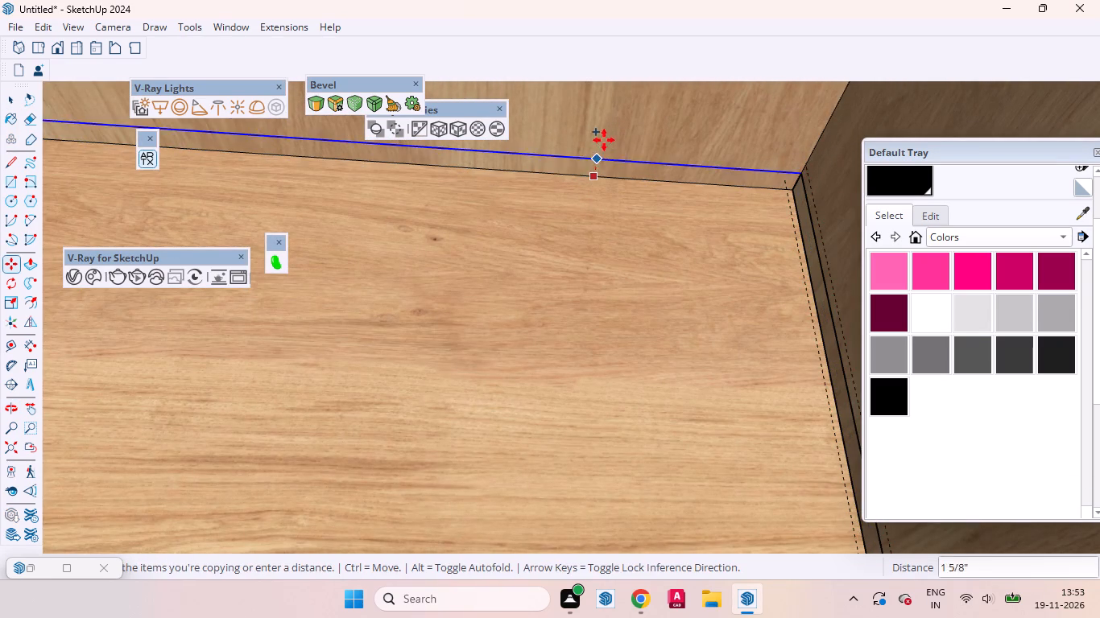
key("1")
key("Return")
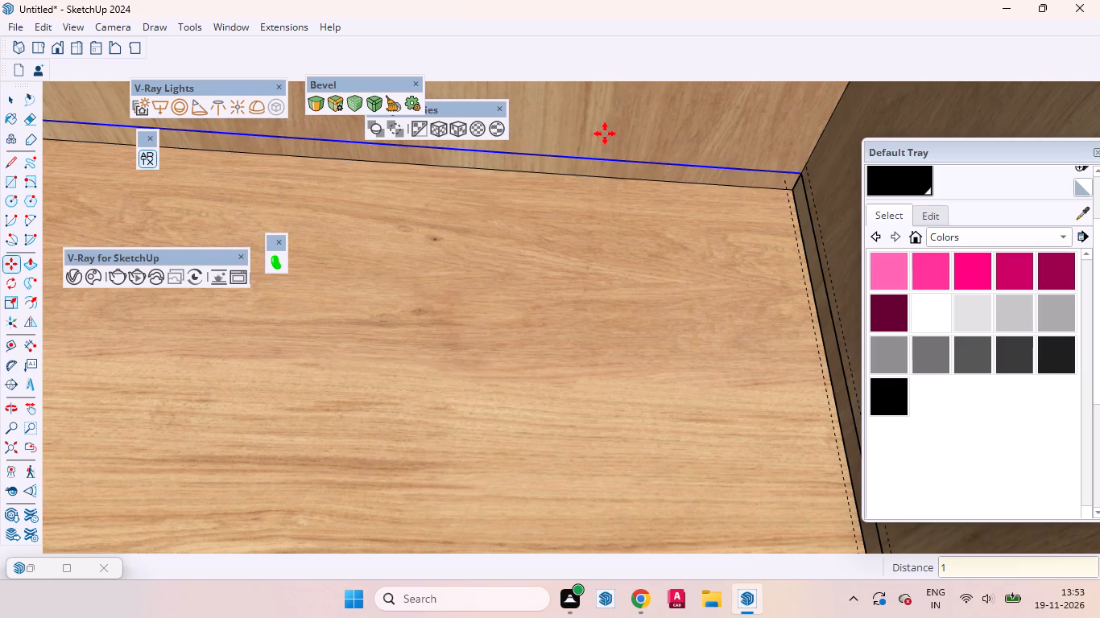
Group the 1" strip face along the rear of the top panel and convert it to a V-Ray mesh light.
key("space")
left_click(584, 166)
double_click(584, 166)
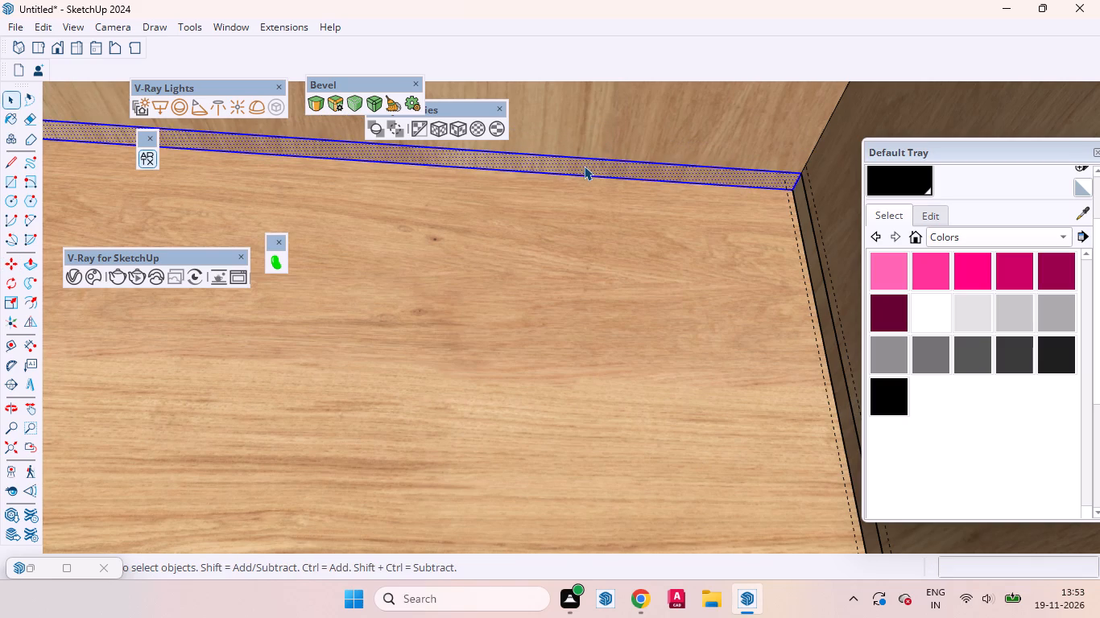
right_click(584, 166)
left_click(642, 320)
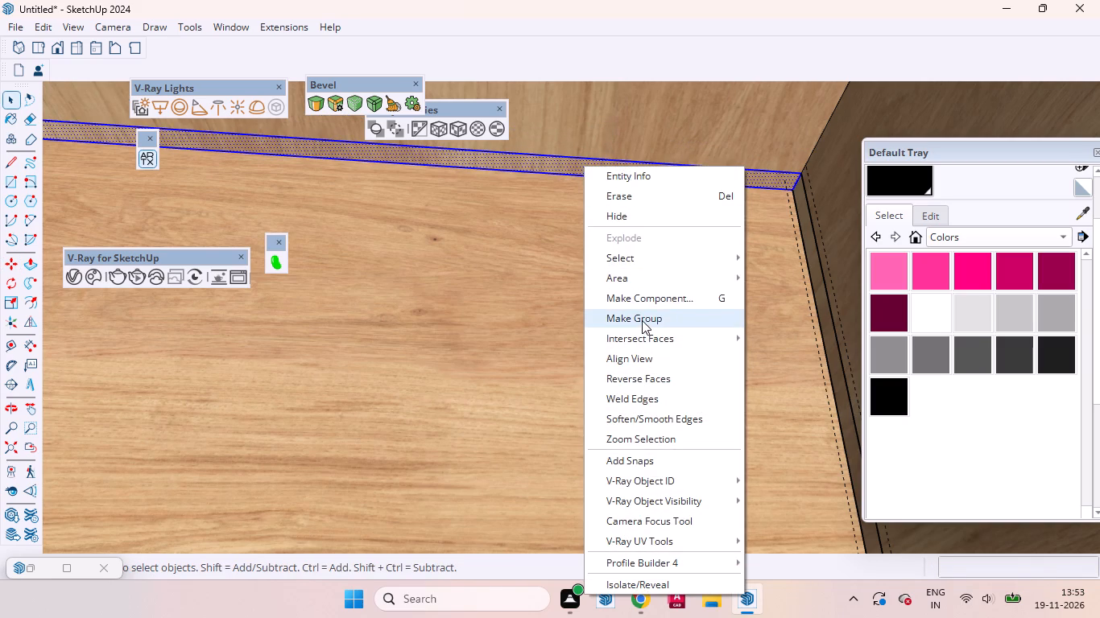
left_click(282, 105)
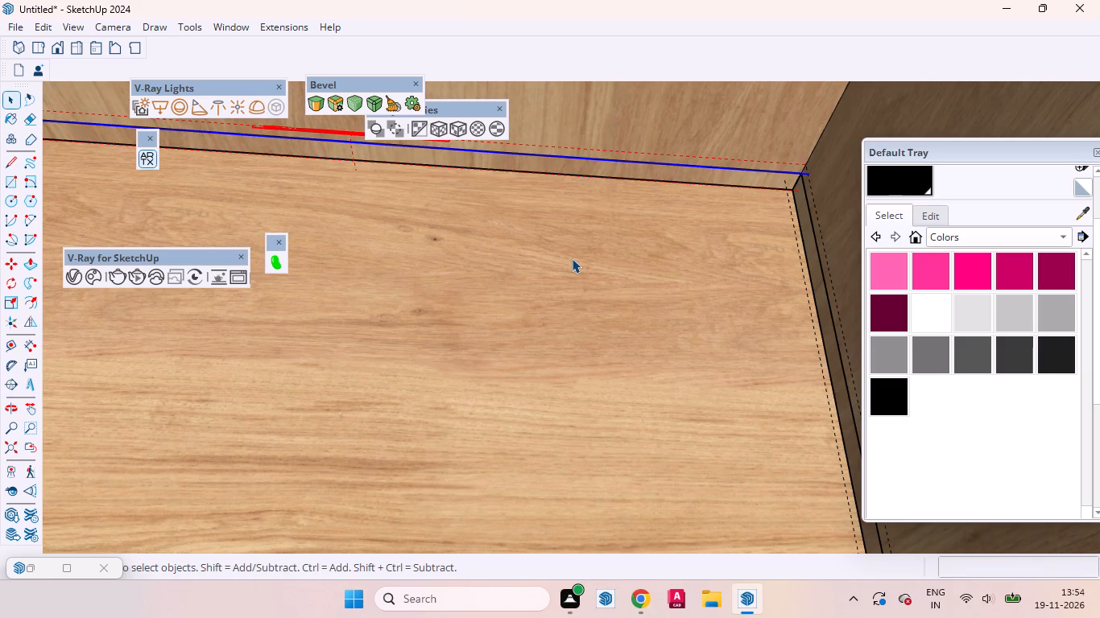
key("space")
middle_click_drag(658, 243, 643, 353)
scroll(596, 276, "down", 7)
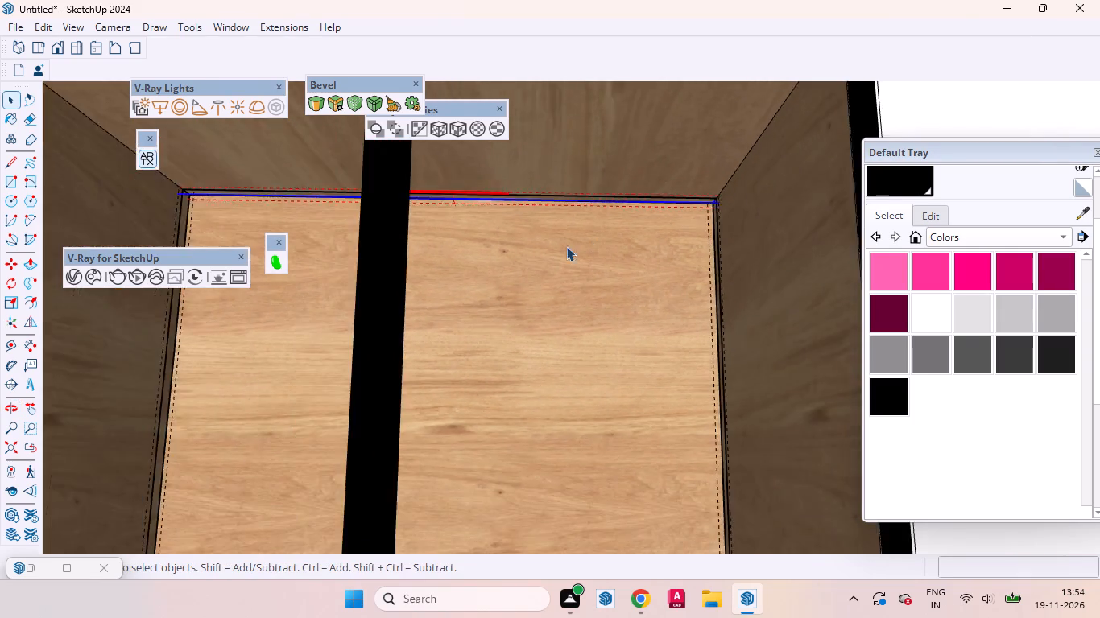
Set the intensity of Mesh Light and Mesh Light#1 to 300 and of Mesh Light#2 to 3000 in the V-Ray Asset Editor.
scroll(566, 246, "down", 20)
scroll(566, 246, "down", 3)
middle_click_drag(555, 322, 515, 468)
left_click(717, 342)
scroll(354, 233, "up", 3)
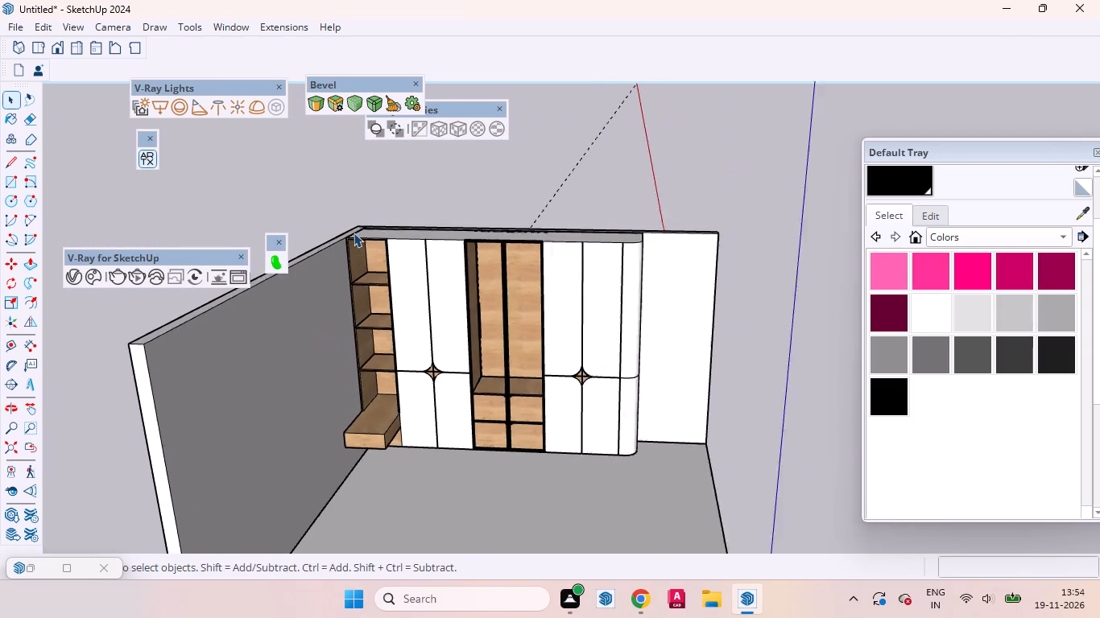
scroll(354, 233, "up", 1)
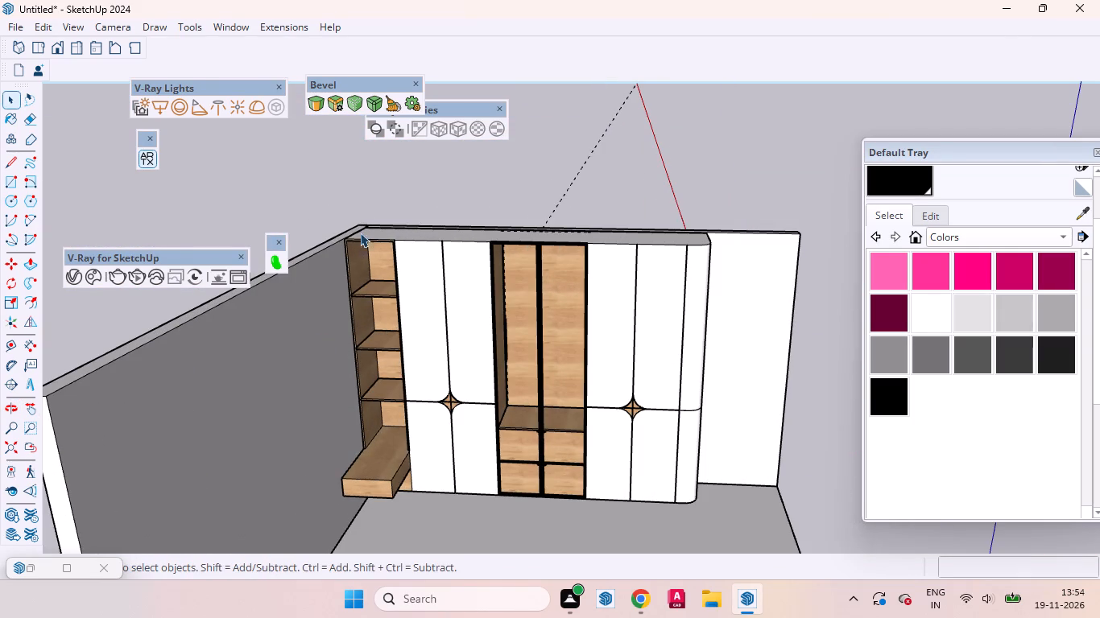
left_click(70, 273)
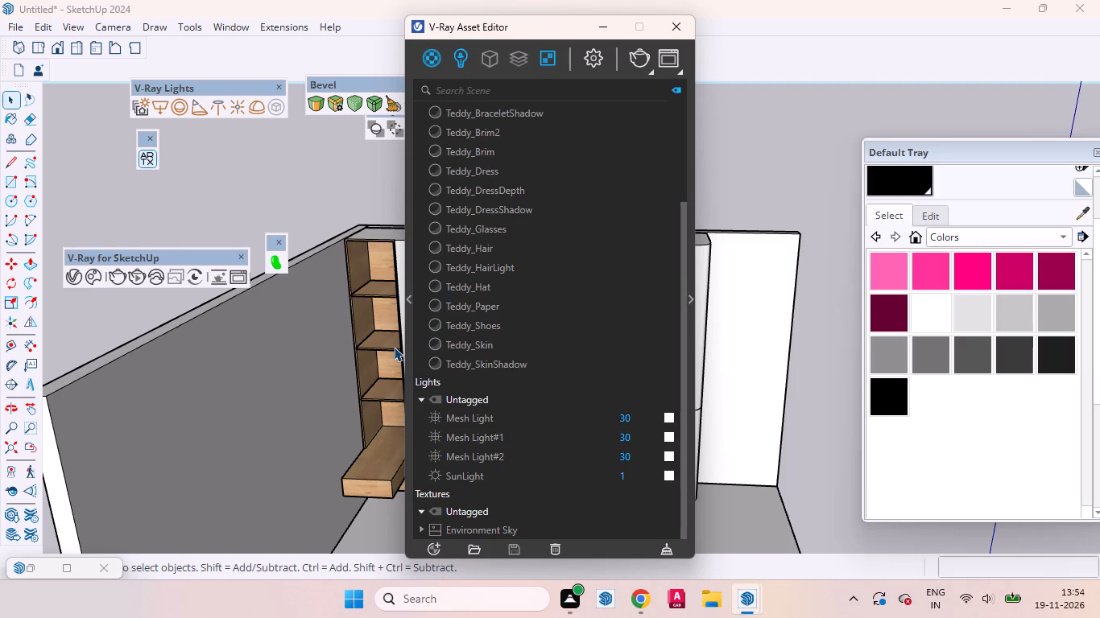
scroll(523, 334, "down", 7)
left_click(463, 60)
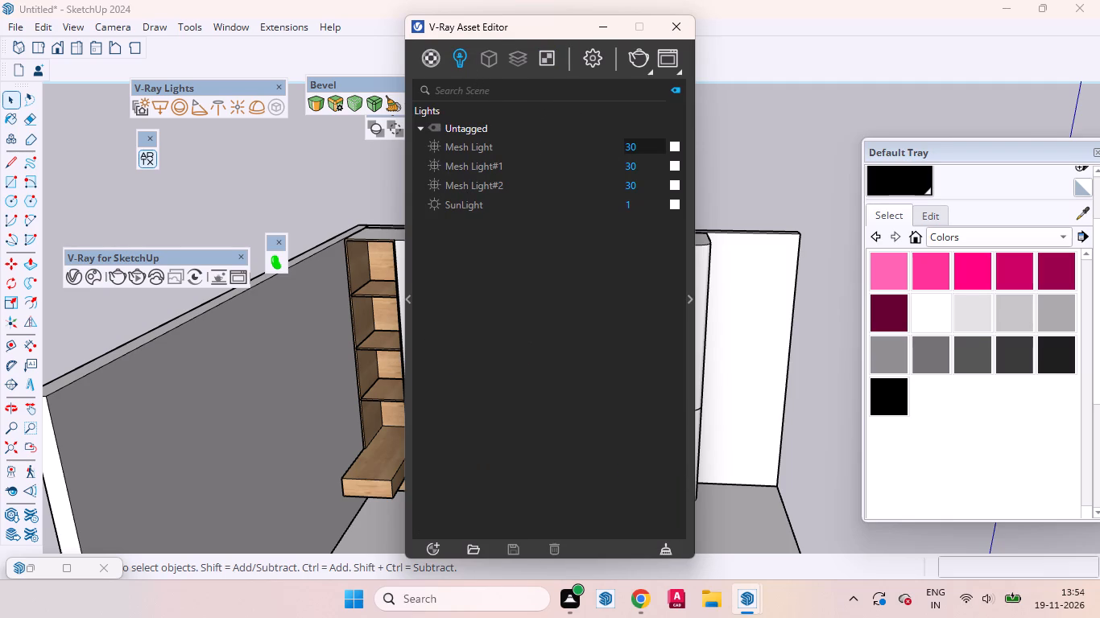
left_click(642, 145)
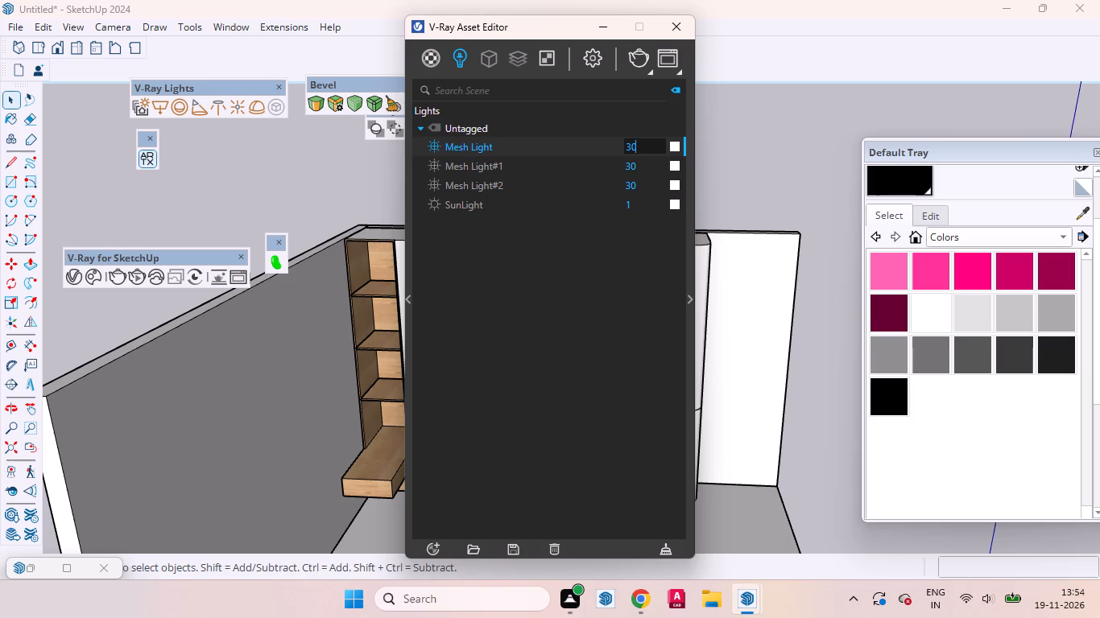
key("0")
left_click(644, 167)
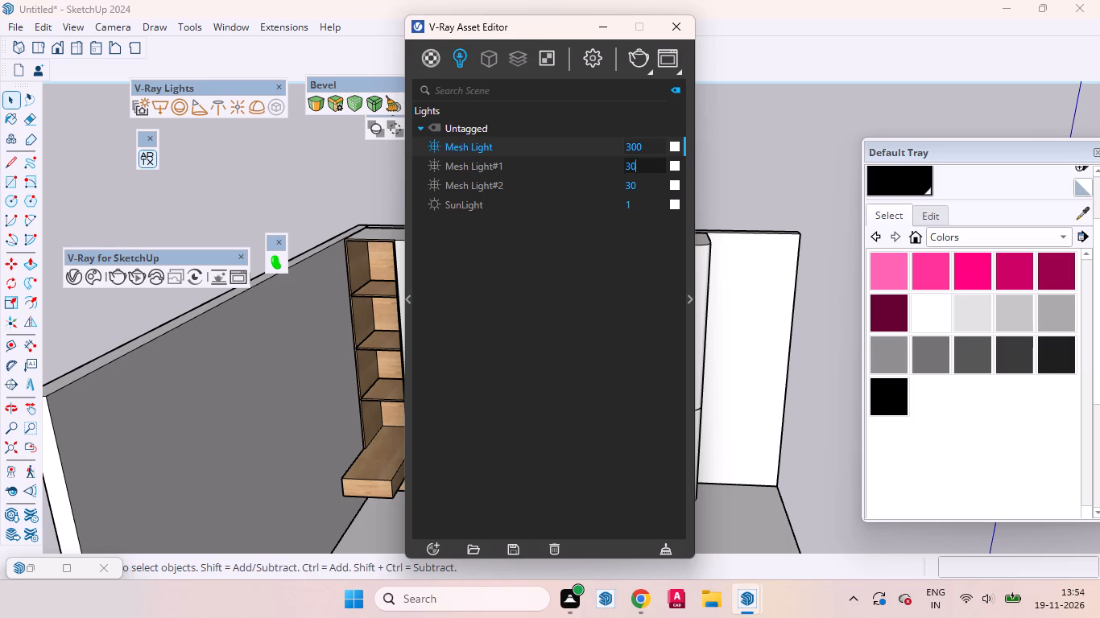
key("0")
left_click(643, 186)
key("0")
key("0")
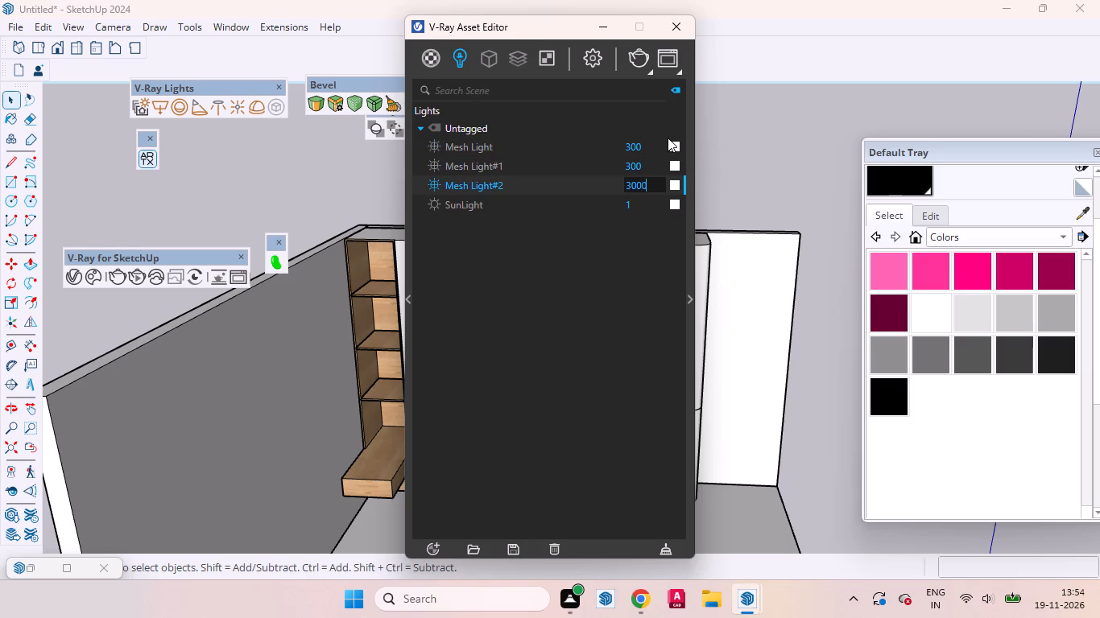
Set Mesh Light's colour temperature to 5000 K and copy that colour to Mesh Light#1 and Mesh Light#2.
left_click(672, 148)
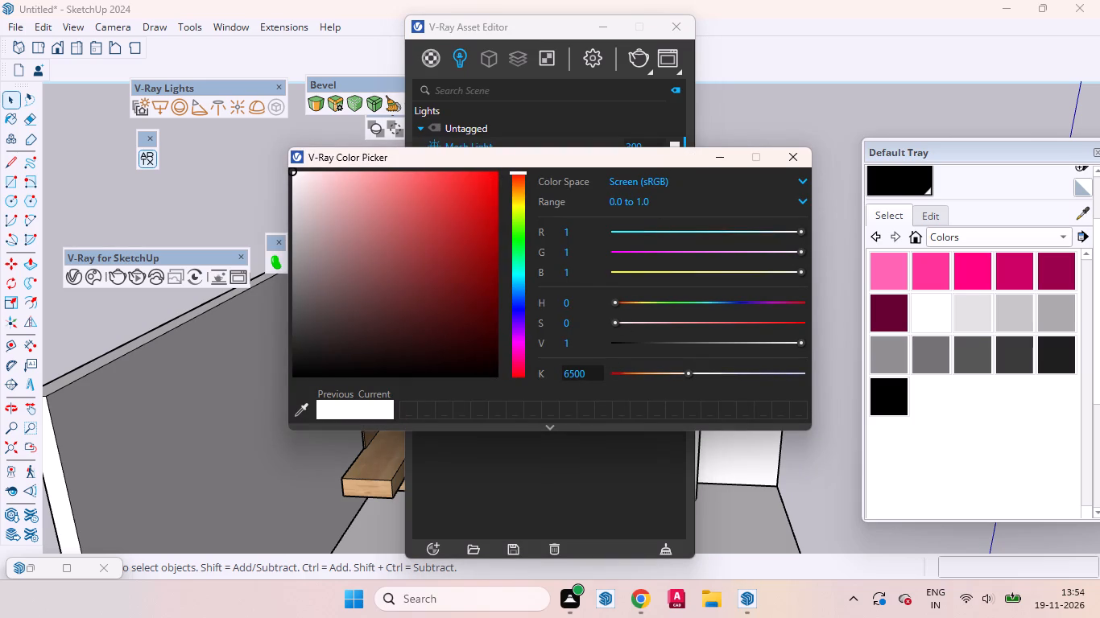
left_click(569, 372)
key("BackSpace")
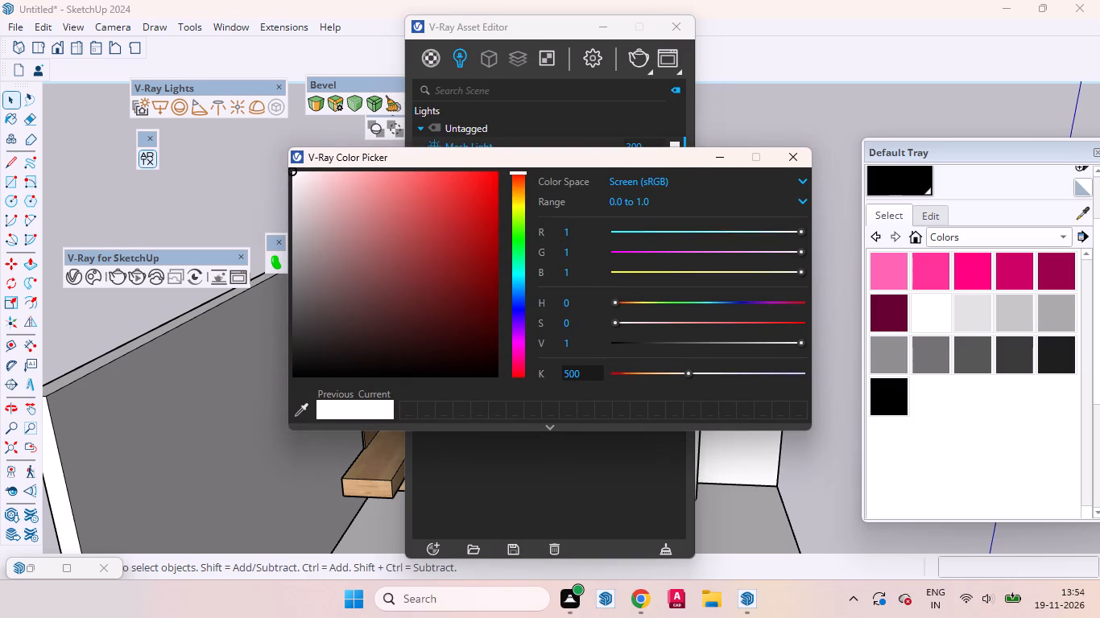
left_click(587, 370)
key("0")
key("Return")
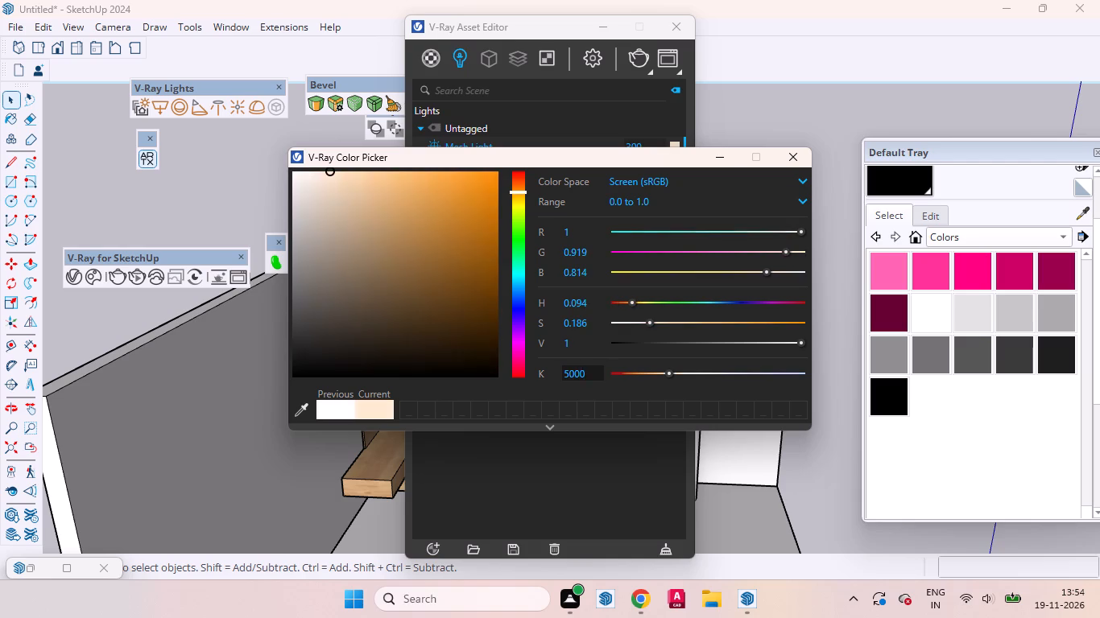
left_click(787, 155)
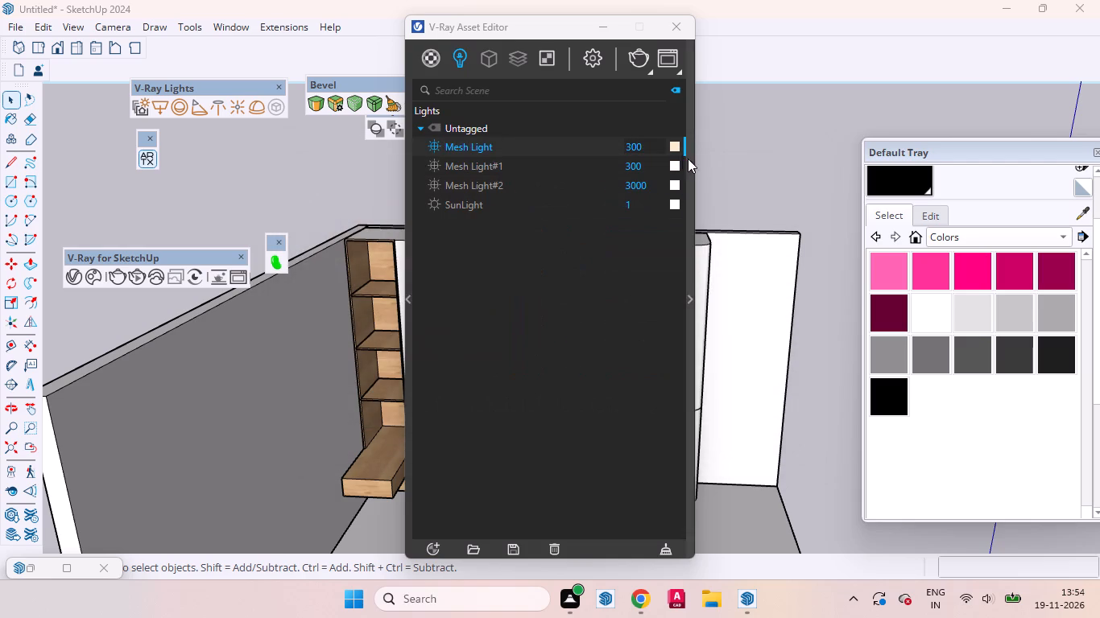
left_click_drag(673, 145, 673, 166)
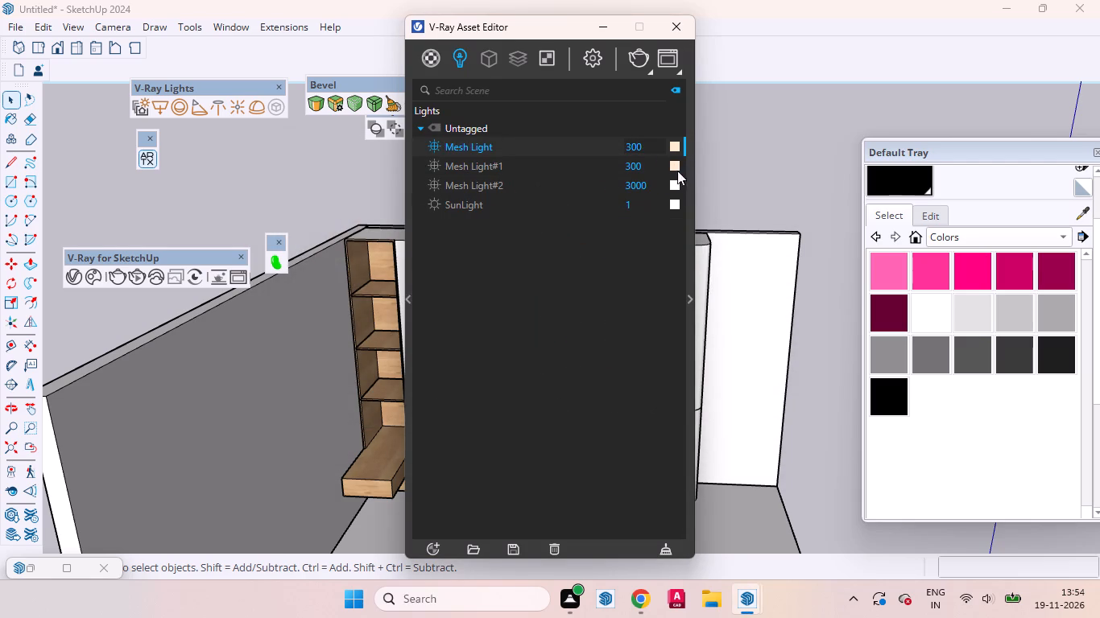
left_click_drag(676, 167, 678, 187)
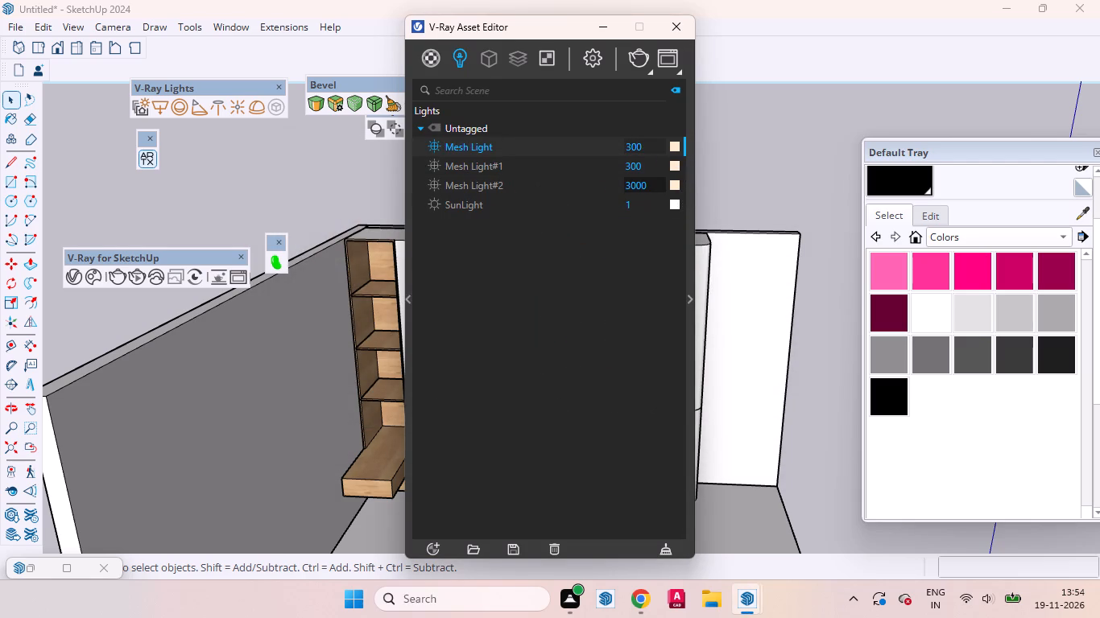
Set Mesh Light#2's intensity to 300 and minimise the V-Ray Asset Editor.
left_click(652, 186)
key("Delete")
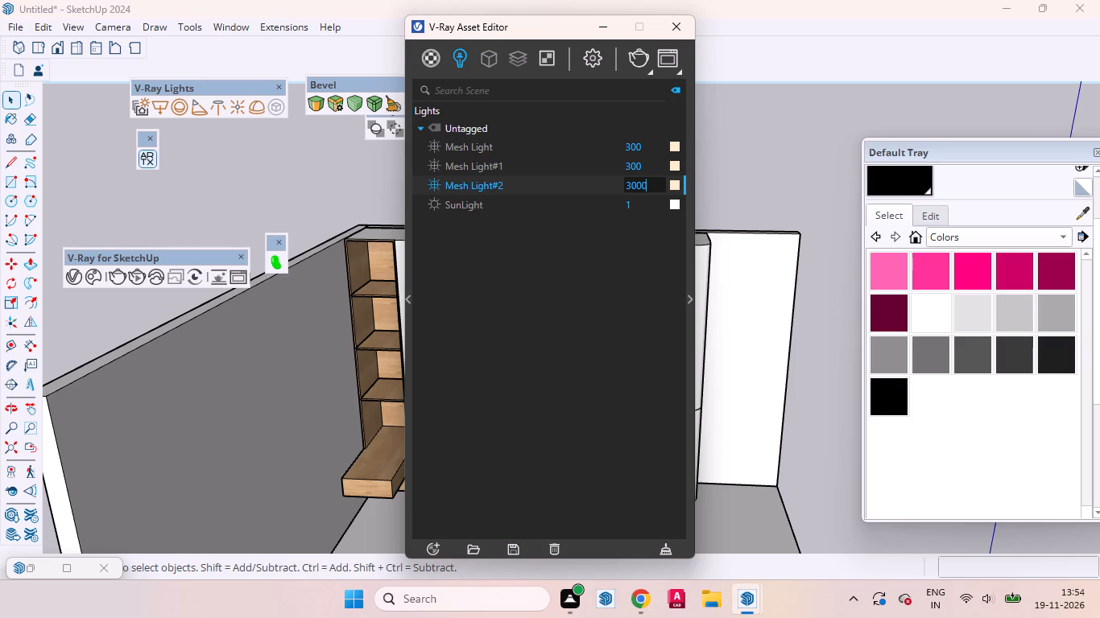
key("BackSpace")
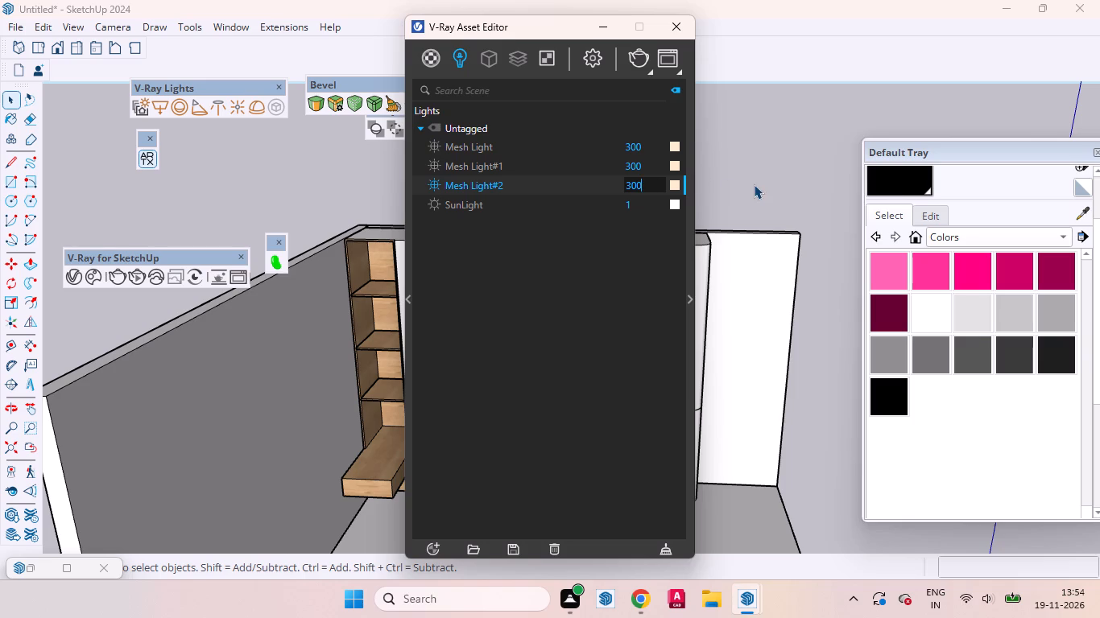
left_click(754, 184)
left_click(606, 32)
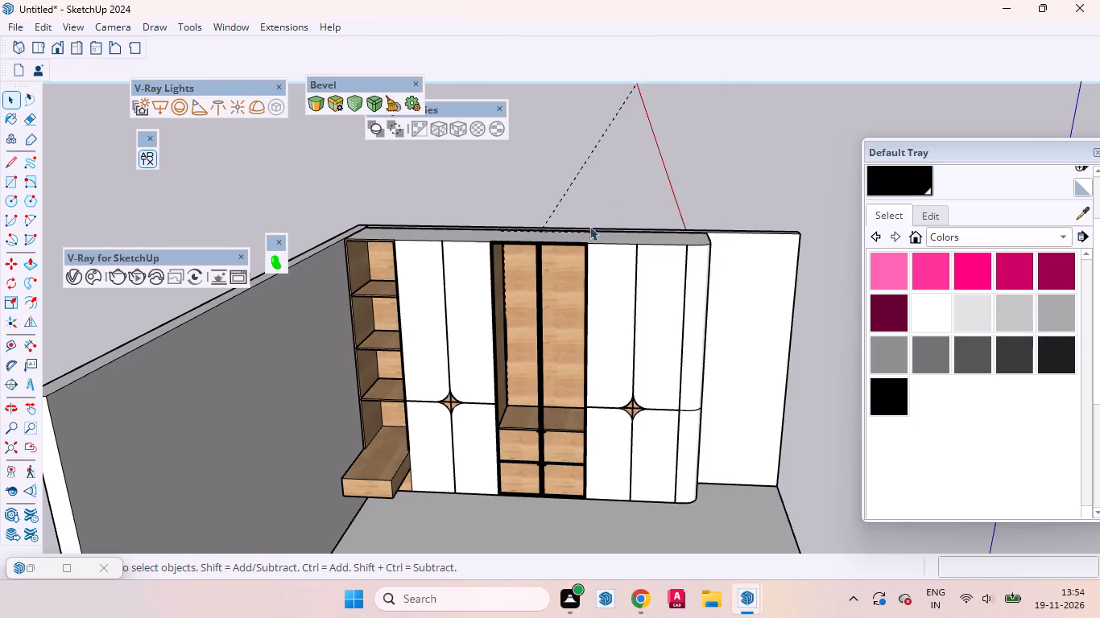
Open the wardrobe group for editing at the open shelf unit beside the side wall.
scroll(590, 258, "down", 3)
scroll(552, 330, "up", 8)
middle_click_drag(531, 274, 581, 168)
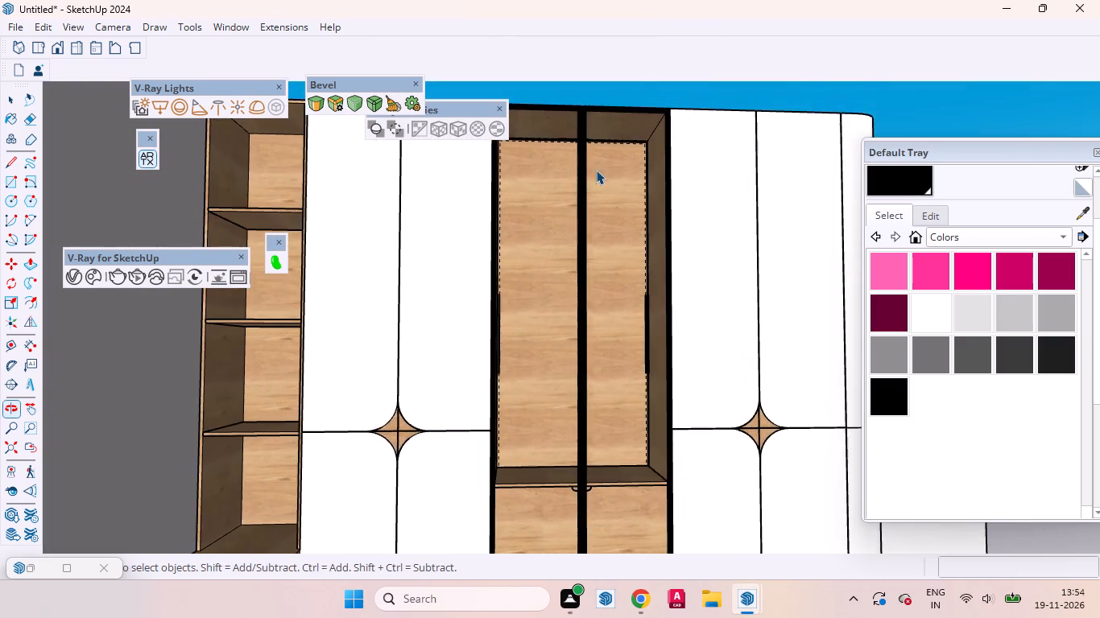
scroll(651, 249, "down", 3)
scroll(654, 290, "up", 1)
scroll(655, 299, "down", 2)
scroll(419, 224, "up", 7)
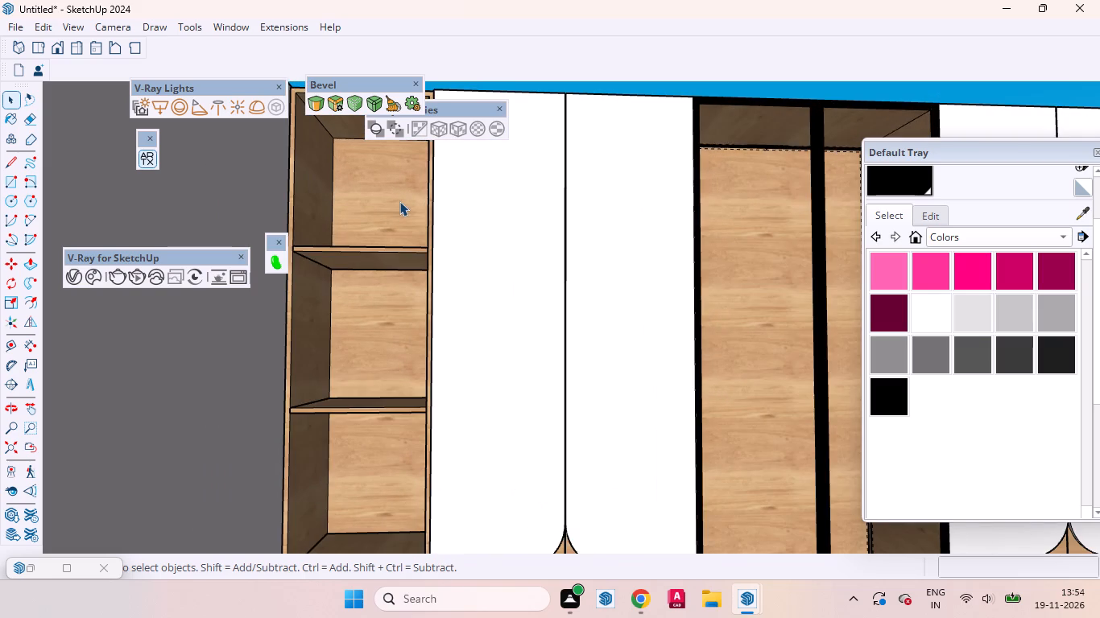
middle_click_drag(414, 204, 487, 228)
left_click(446, 194)
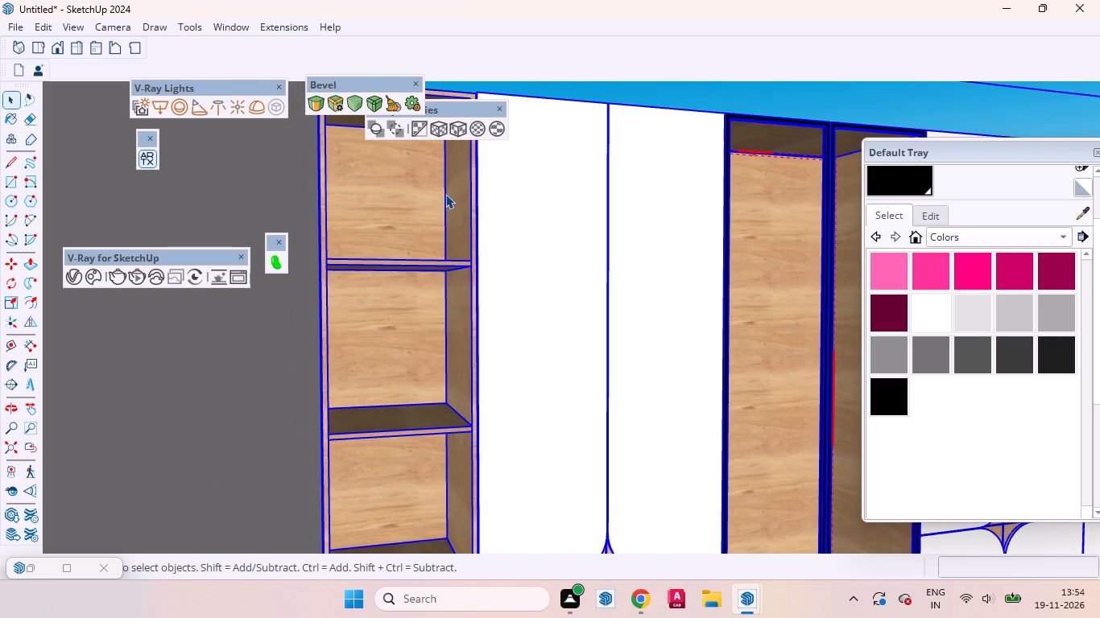
double_click(445, 194)
Copy the right rear vertical corner edges of the open shelf unit's compartments 1" forward onto its right side panel.
left_click(444, 196)
left_click(444, 195)
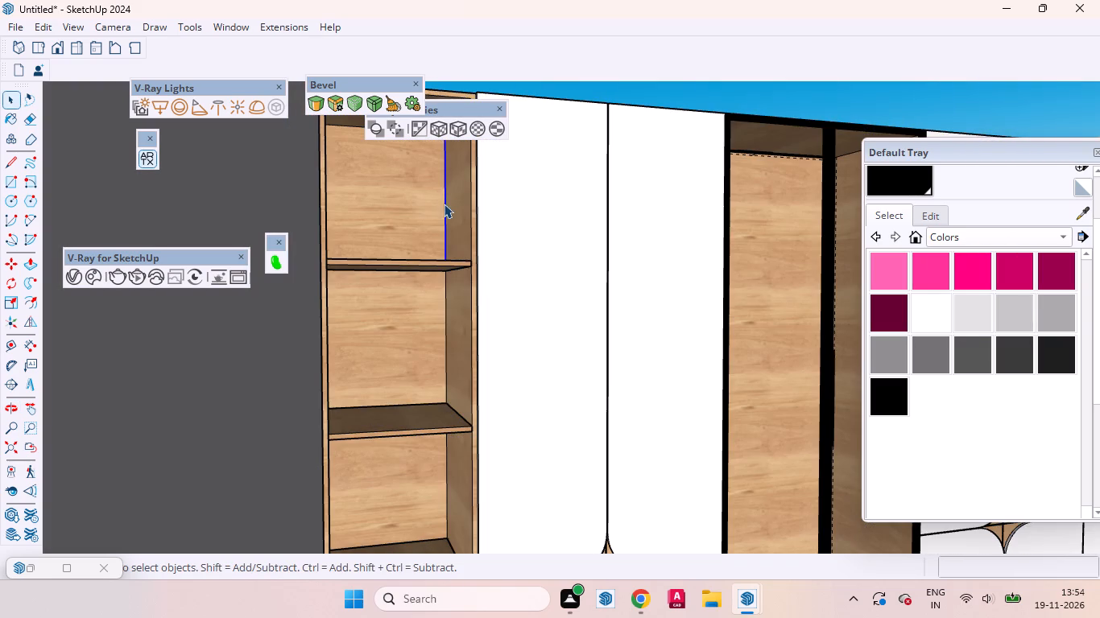
left_click(445, 327)
scroll(444, 307, "down", 4)
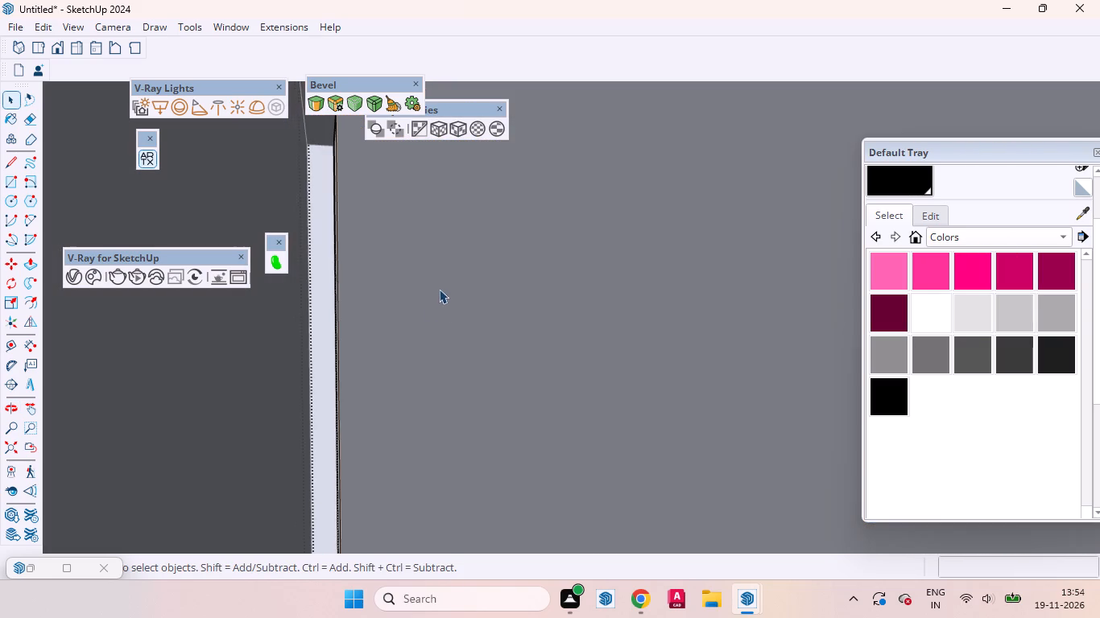
left_click(29, 448)
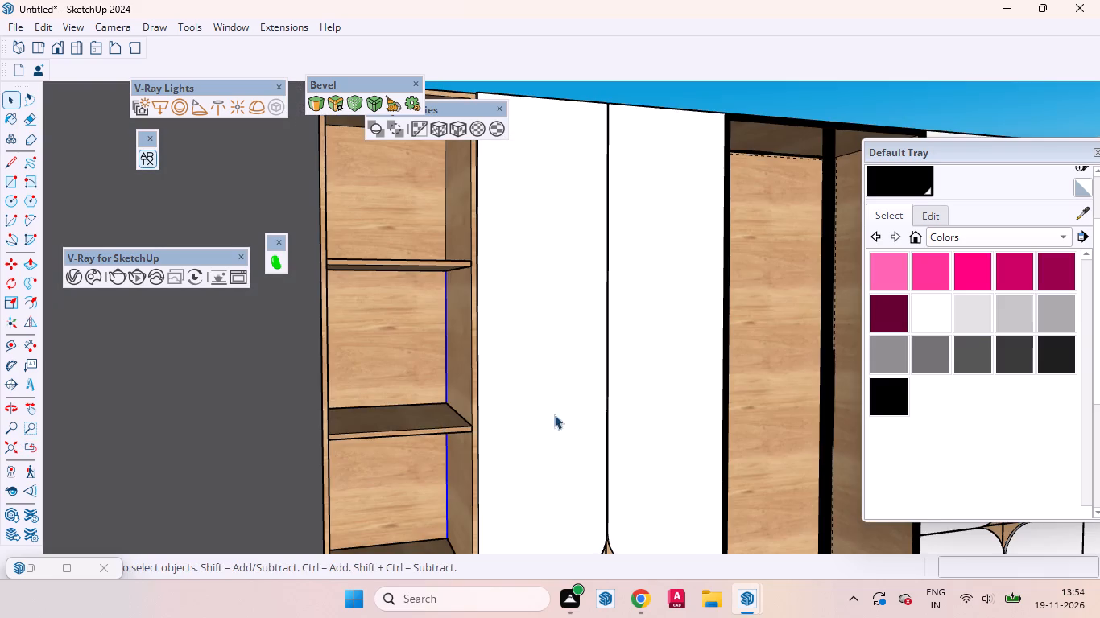
middle_click_drag(554, 414, 515, 465)
scroll(504, 260, "down", 3)
scroll(502, 324, "down", 1)
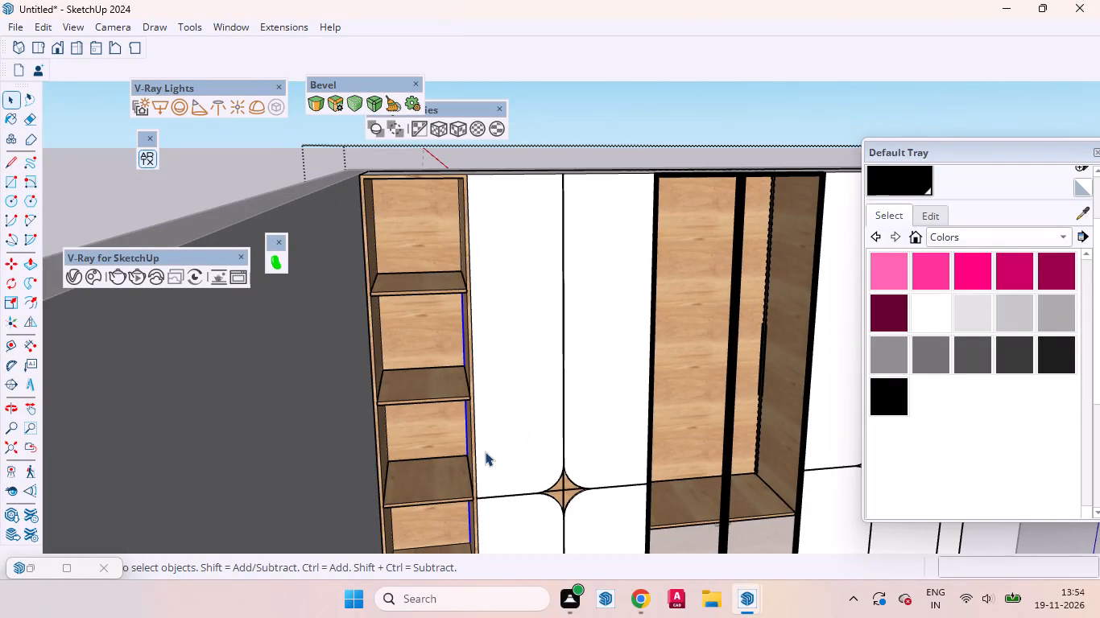
scroll(595, 311, "down", 2)
scroll(477, 303, "up", 3)
scroll(486, 235, "down", 1)
scroll(479, 266, "up", 2)
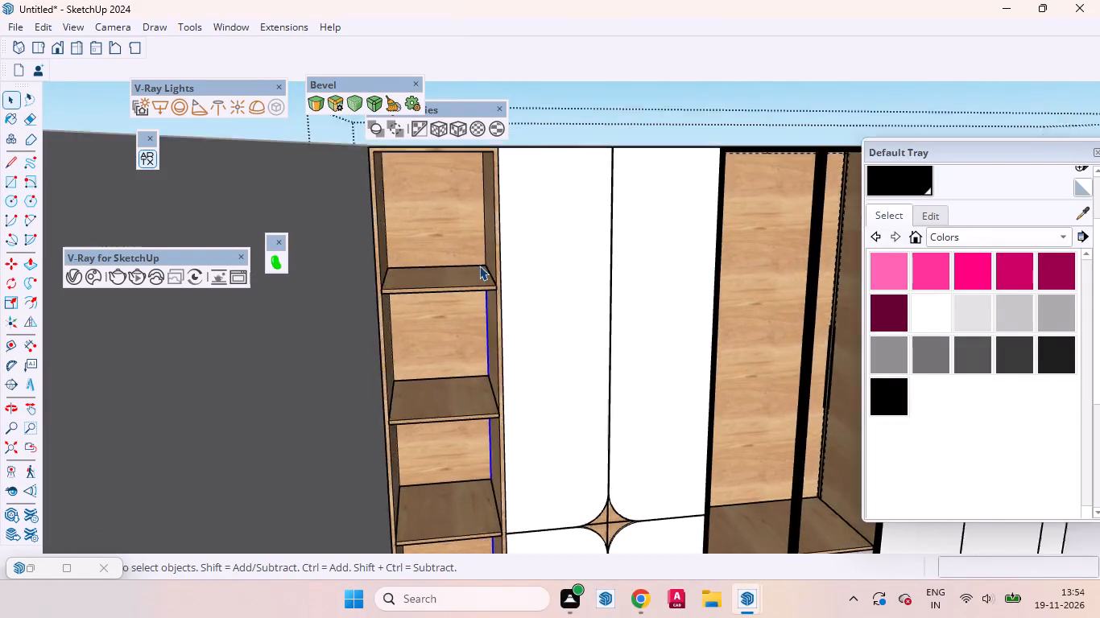
scroll(479, 266, "up", 3)
left_click(487, 229, "ctrl")
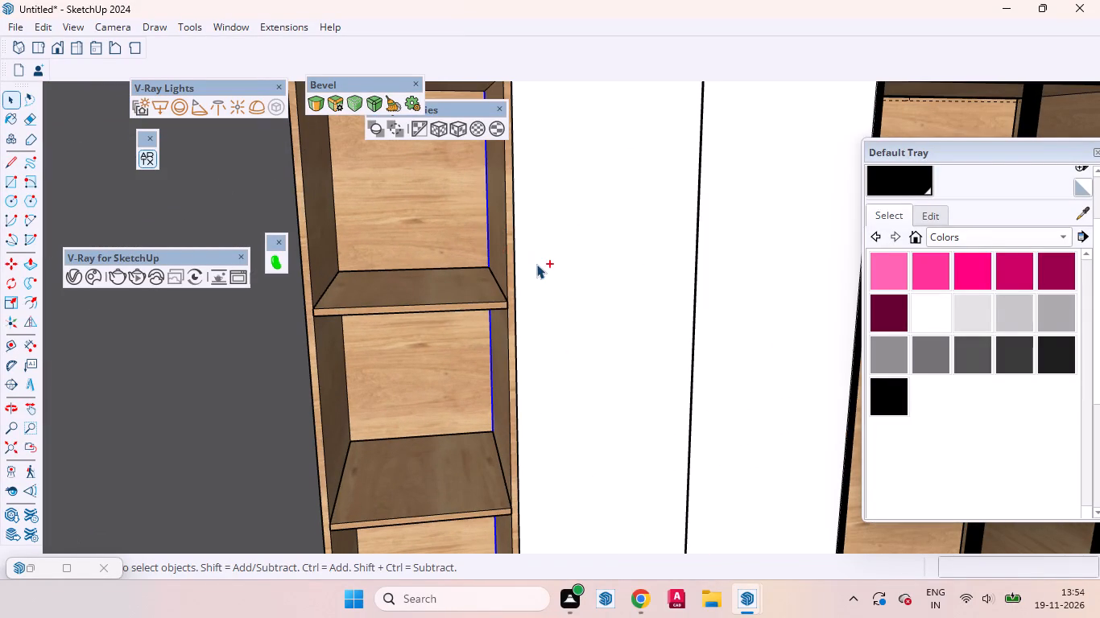
middle_click_drag(546, 267, 558, 270, "ctrl")
scroll(505, 237, "up", 1, "ctrl")
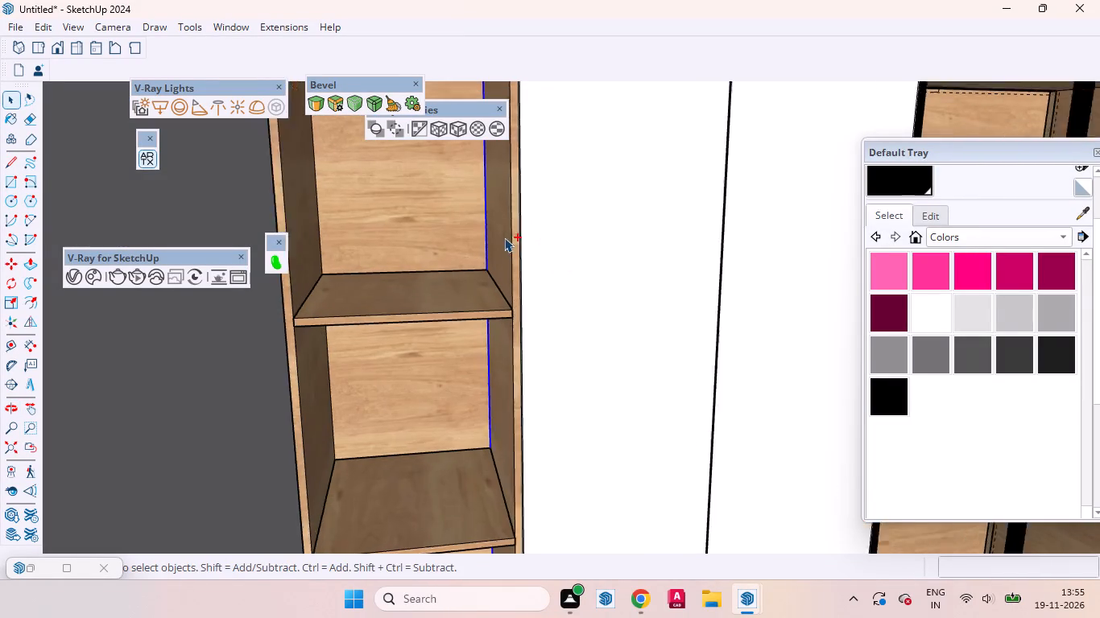
scroll(504, 237, "up", 5, "ctrl")
middle_click_drag(490, 241, 581, 252)
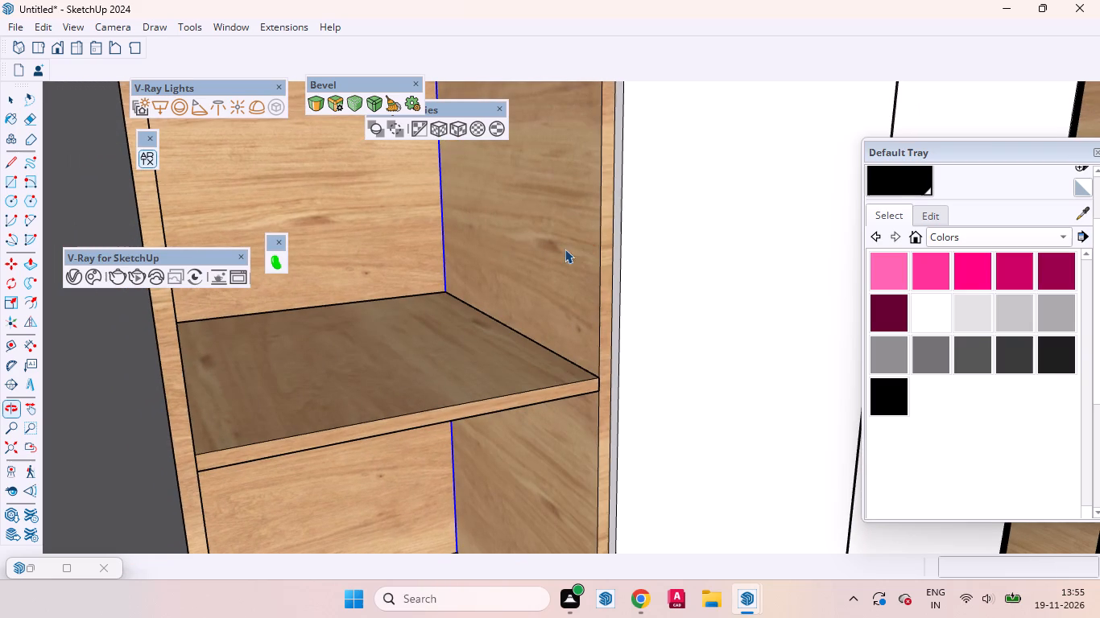
key("m")
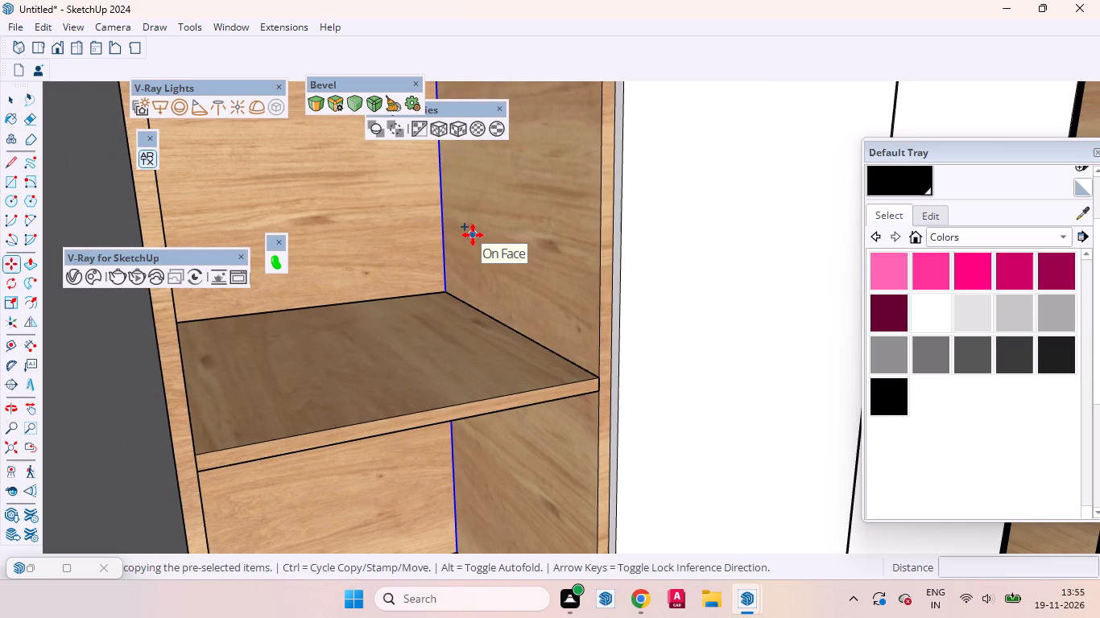
left_click(473, 235)
key("1")
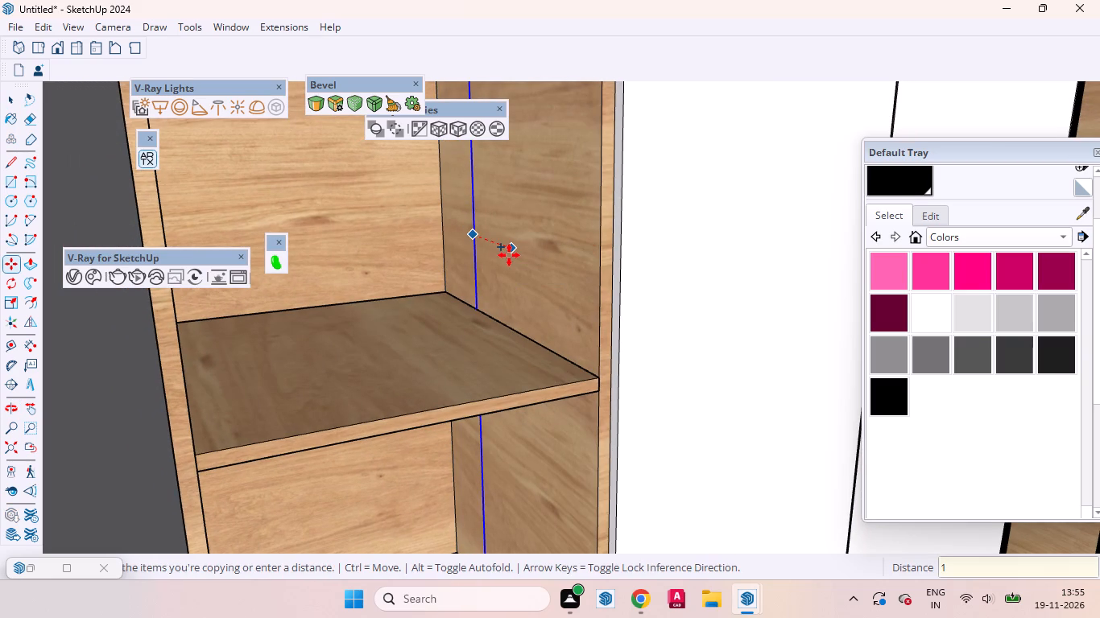
key("Return")
key("space")
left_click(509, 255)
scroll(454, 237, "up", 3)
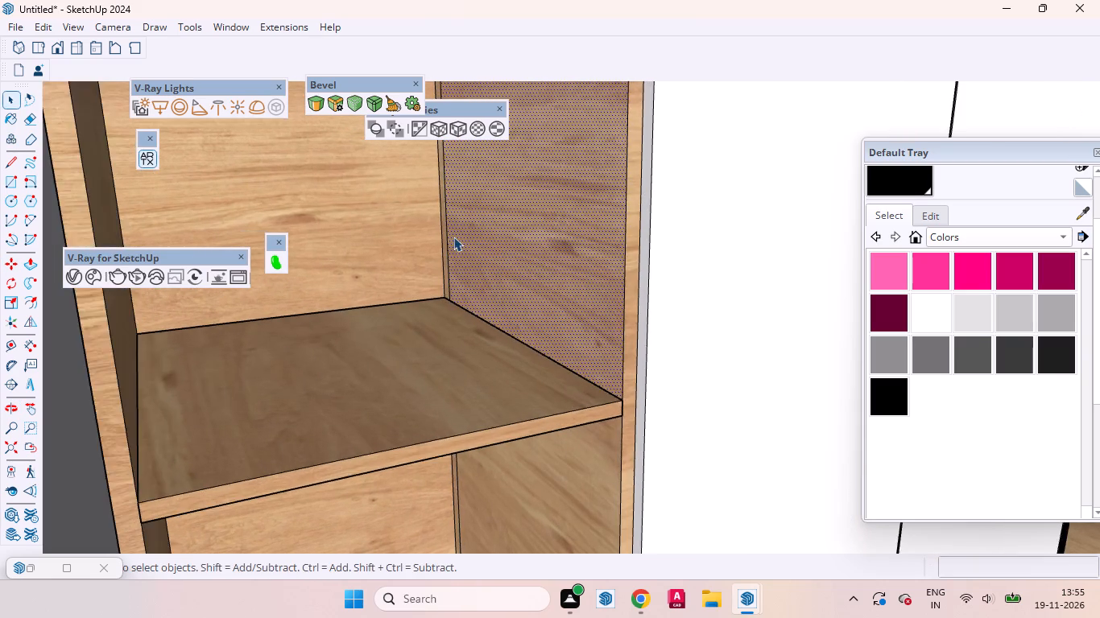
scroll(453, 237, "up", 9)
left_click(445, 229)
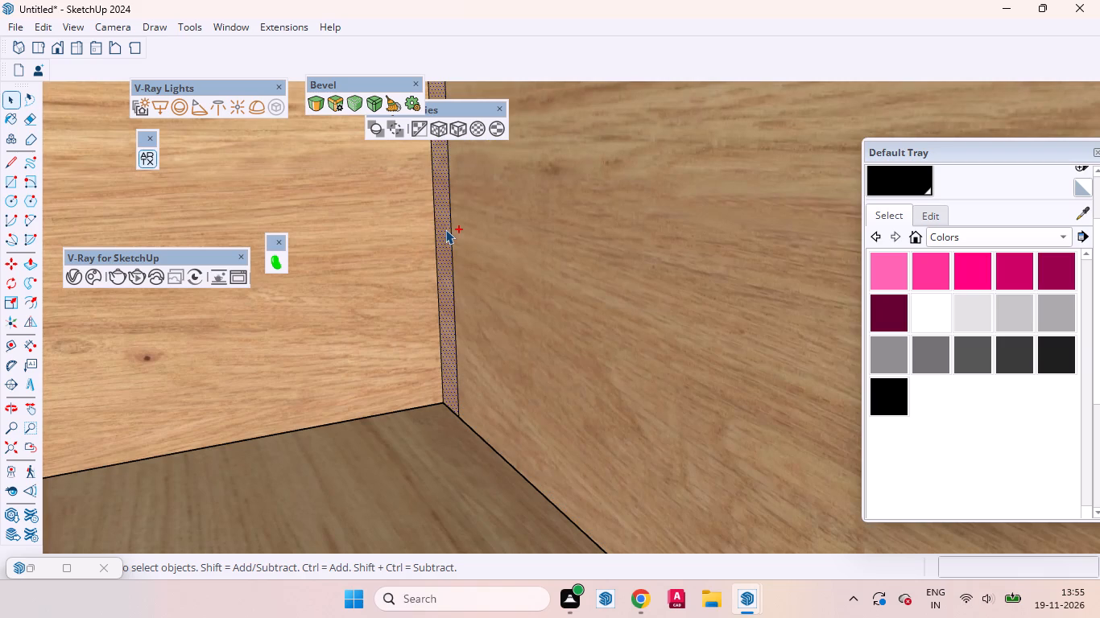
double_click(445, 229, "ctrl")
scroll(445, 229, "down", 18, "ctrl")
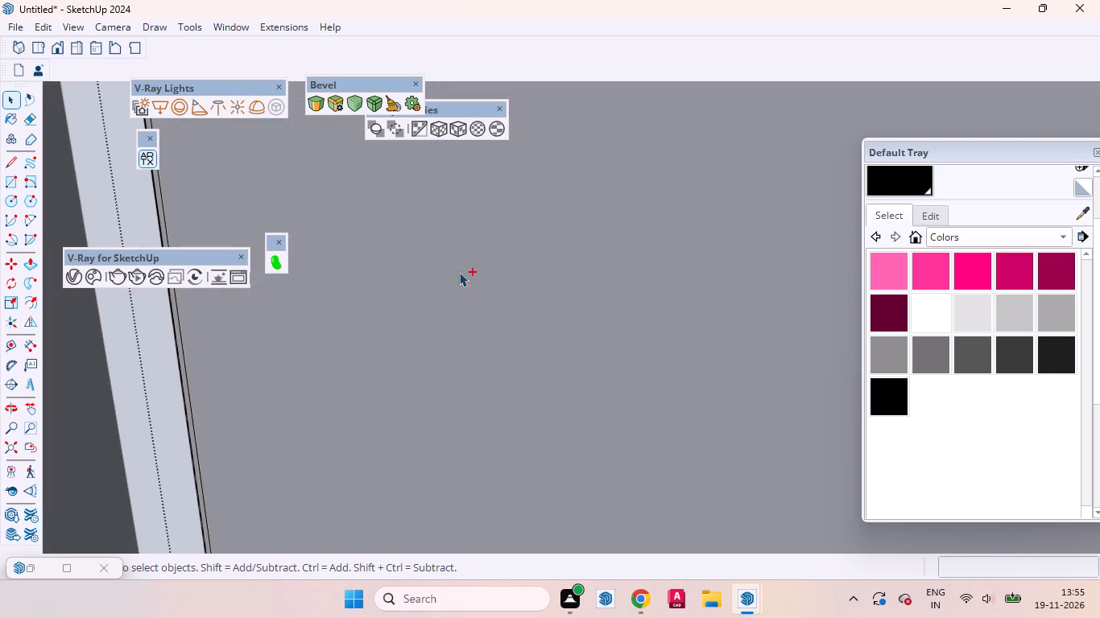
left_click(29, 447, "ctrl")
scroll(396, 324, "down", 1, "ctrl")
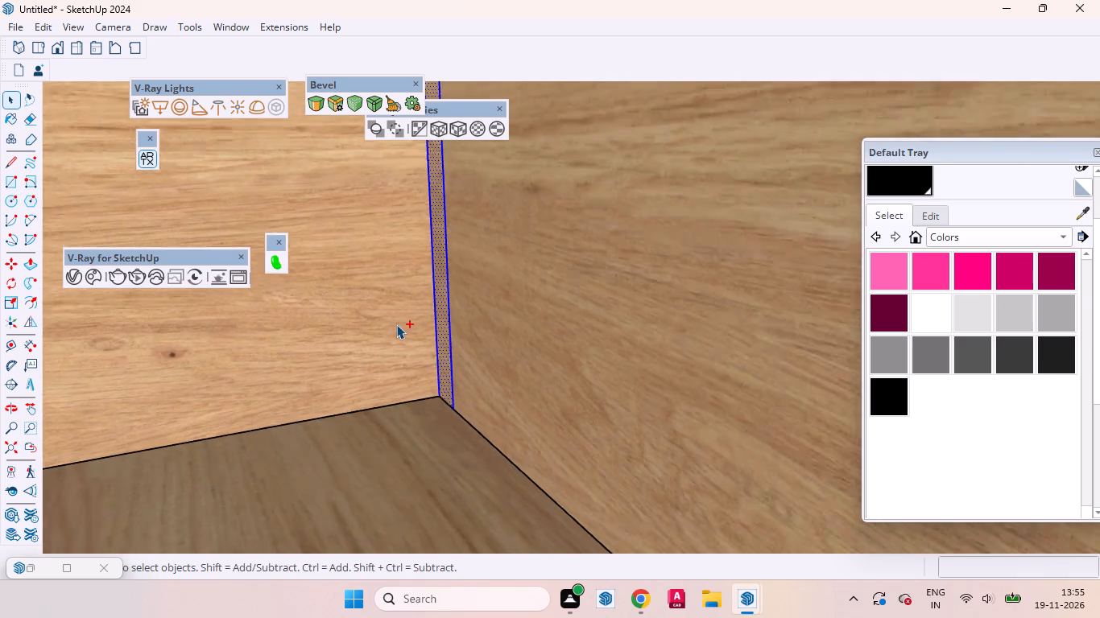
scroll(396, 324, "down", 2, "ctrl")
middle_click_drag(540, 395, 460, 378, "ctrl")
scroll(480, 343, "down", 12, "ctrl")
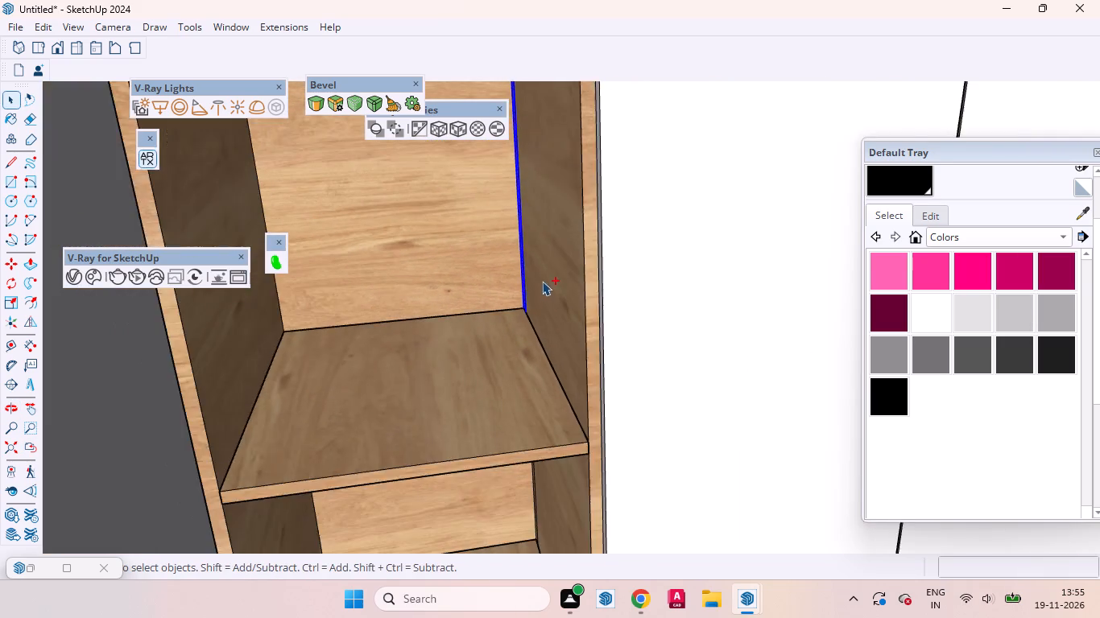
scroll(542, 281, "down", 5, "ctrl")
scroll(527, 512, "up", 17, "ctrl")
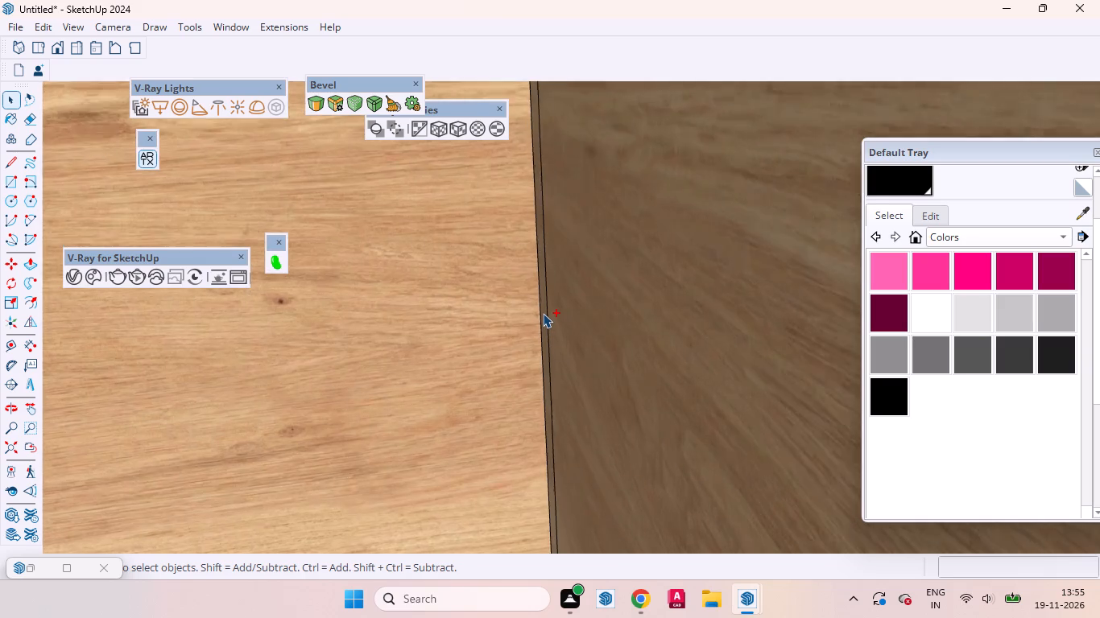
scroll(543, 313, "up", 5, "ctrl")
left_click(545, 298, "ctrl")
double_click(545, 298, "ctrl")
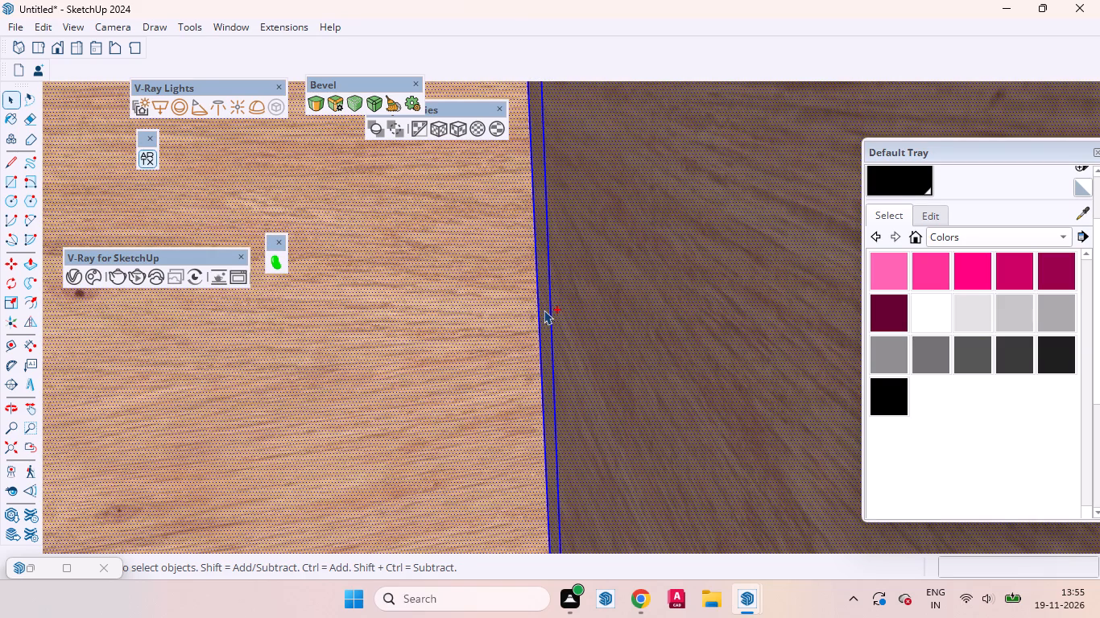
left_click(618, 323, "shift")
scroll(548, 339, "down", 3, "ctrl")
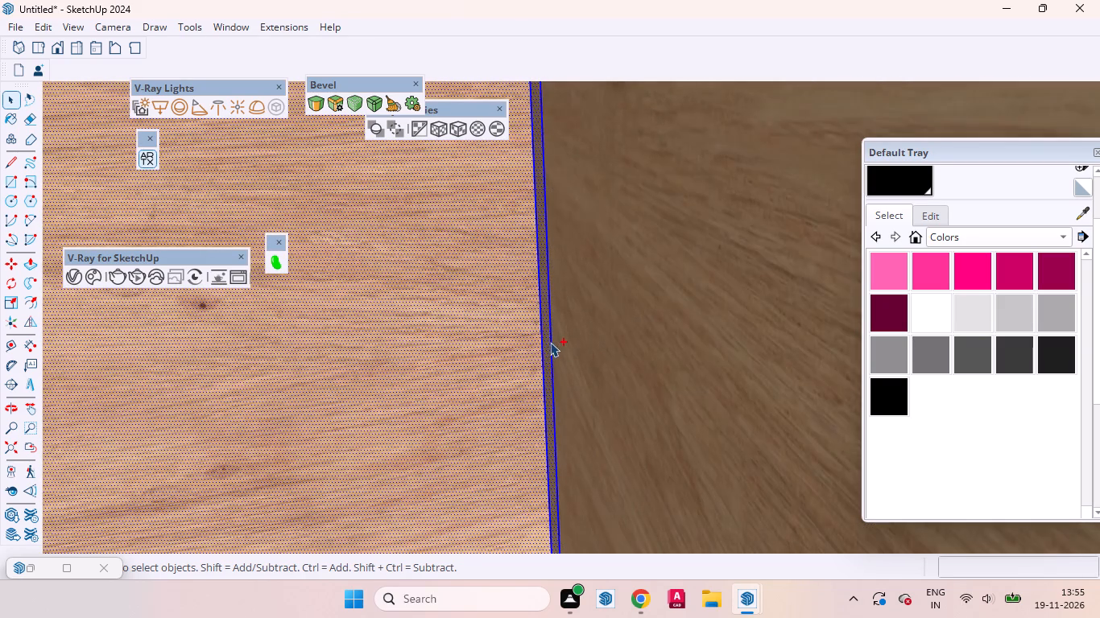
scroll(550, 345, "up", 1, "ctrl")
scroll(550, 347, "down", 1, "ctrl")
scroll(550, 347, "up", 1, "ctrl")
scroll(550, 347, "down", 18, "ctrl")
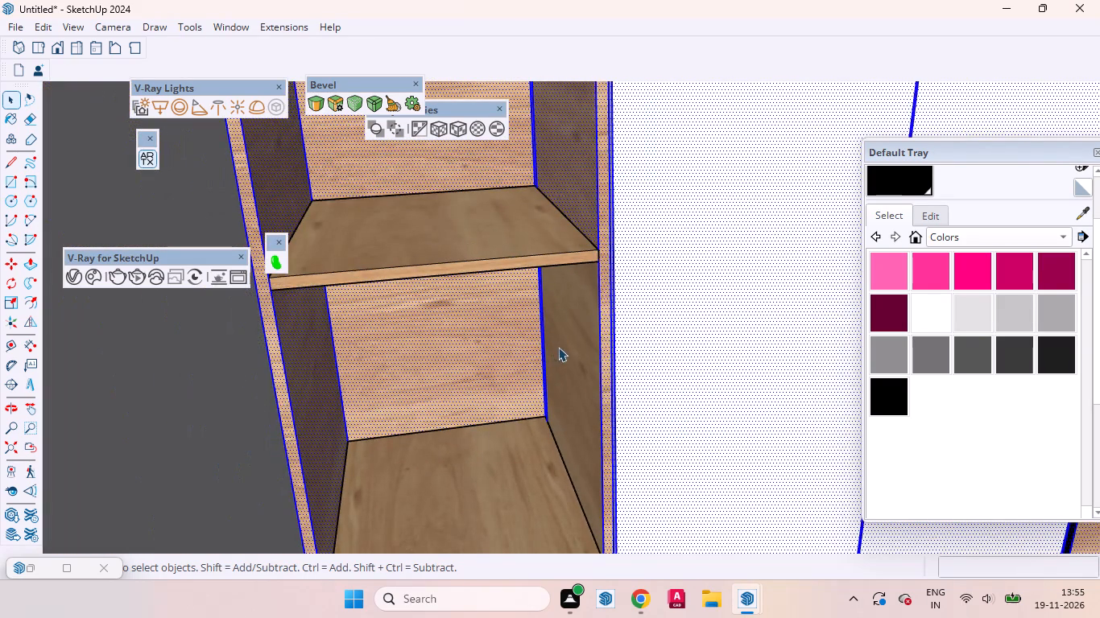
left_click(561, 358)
Group the narrow strip faces along the right rear corner of the open shelf compartments and convert the group to a V-Ray mesh light.
scroll(536, 332, "up", 12)
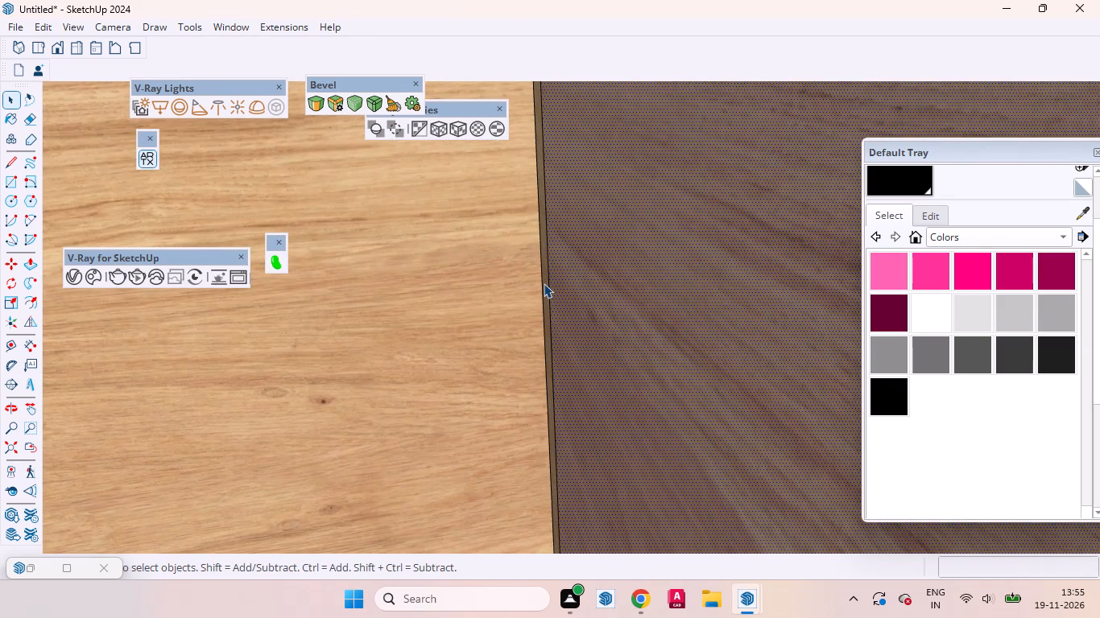
left_click(544, 283)
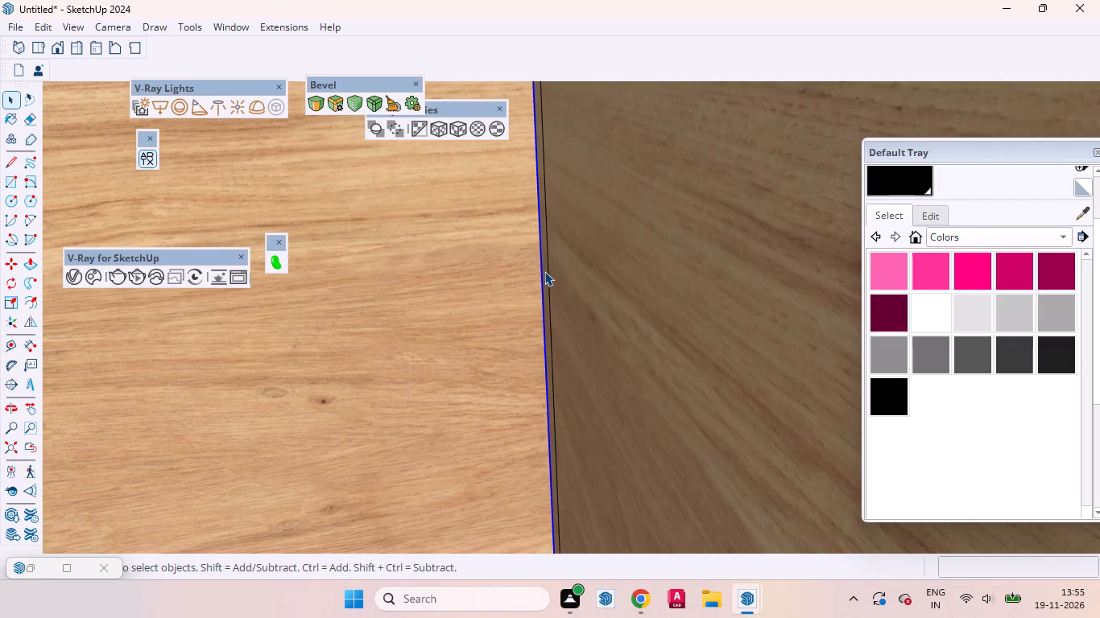
left_click(544, 271)
double_click(544, 271)
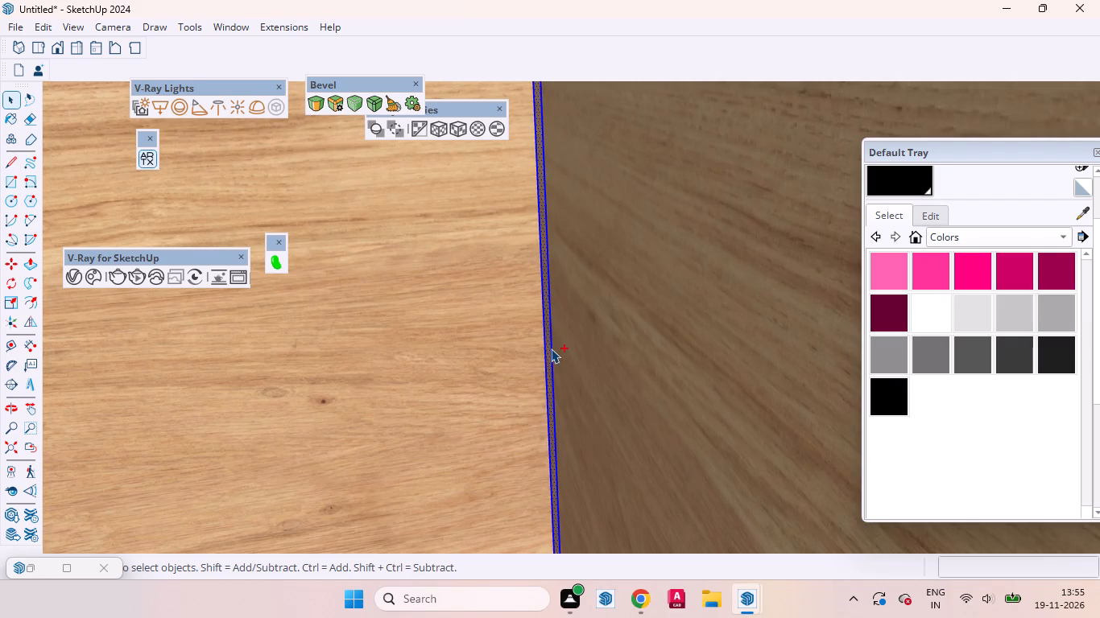
scroll(550, 352, "down", 19, "ctrl")
scroll(550, 338, "down", 3, "ctrl")
scroll(530, 175, "up", 14, "ctrl")
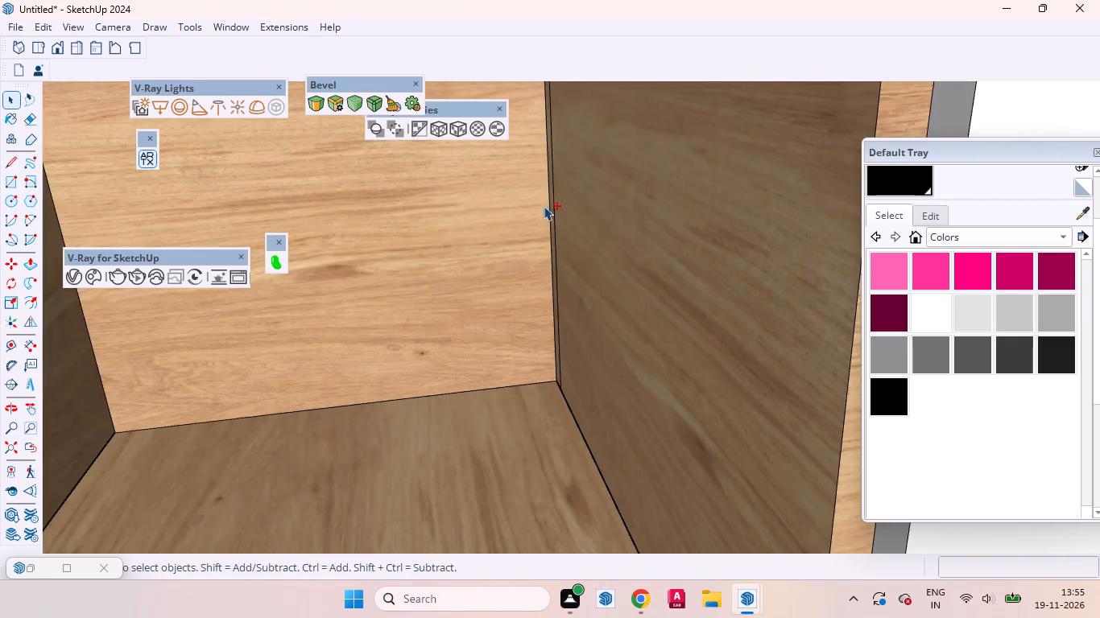
scroll(544, 206, "up", 12, "ctrl")
left_click(572, 220, "ctrl")
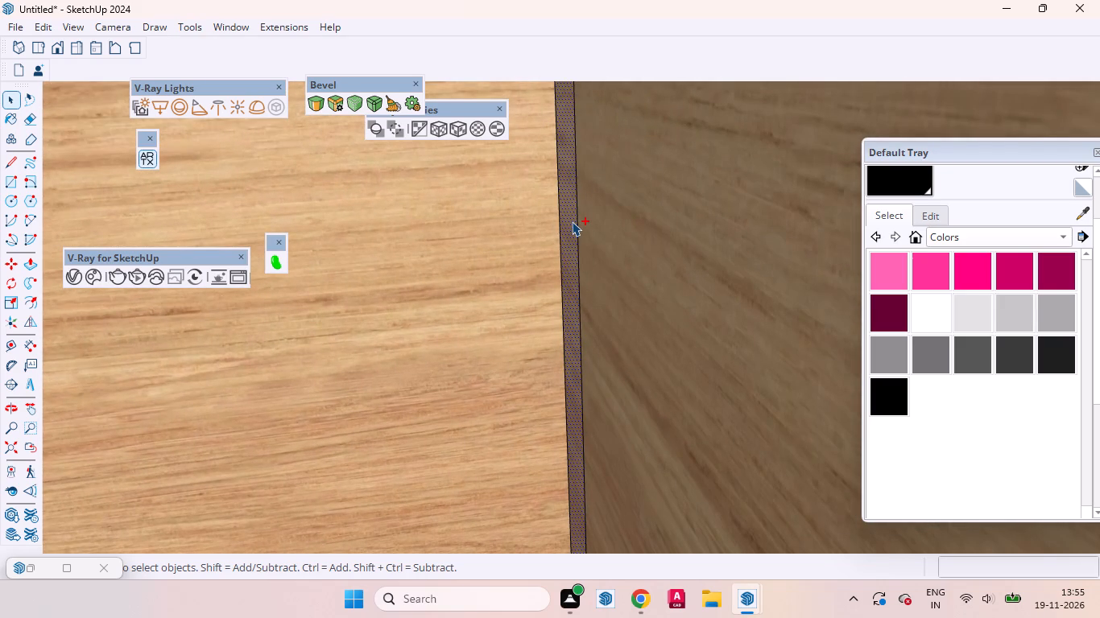
left_click(572, 221, "ctrl")
left_click(572, 221, "ctrl")
scroll(562, 220, "down", 11, "ctrl")
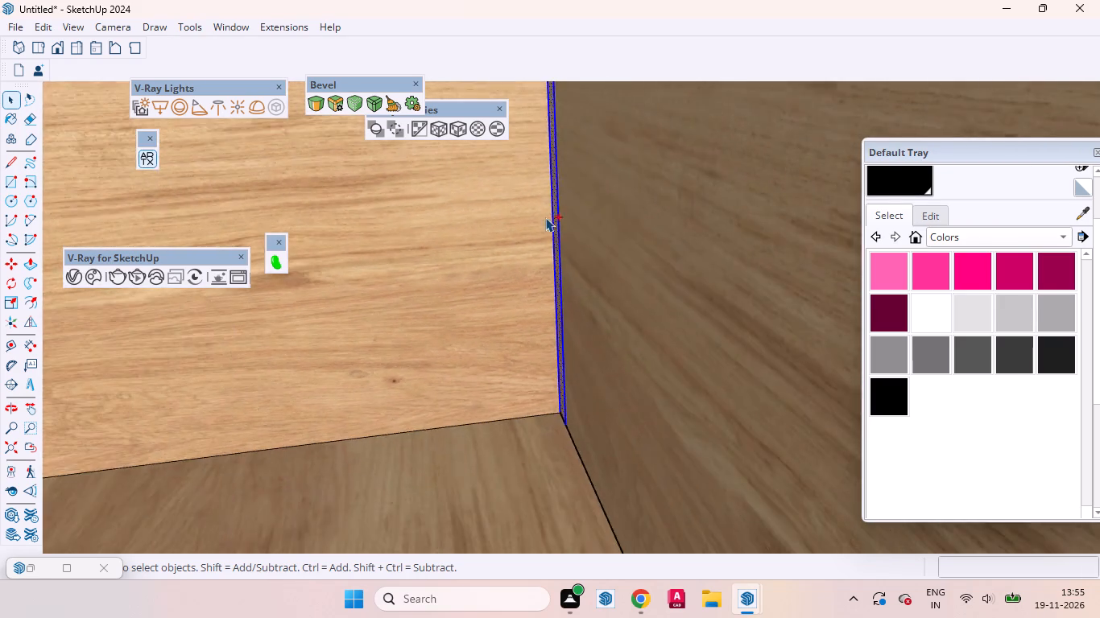
scroll(545, 217, "down", 20, "ctrl")
scroll(545, 217, "down", 2, "ctrl")
middle_click_drag(605, 412, 453, 149, "ctrl")
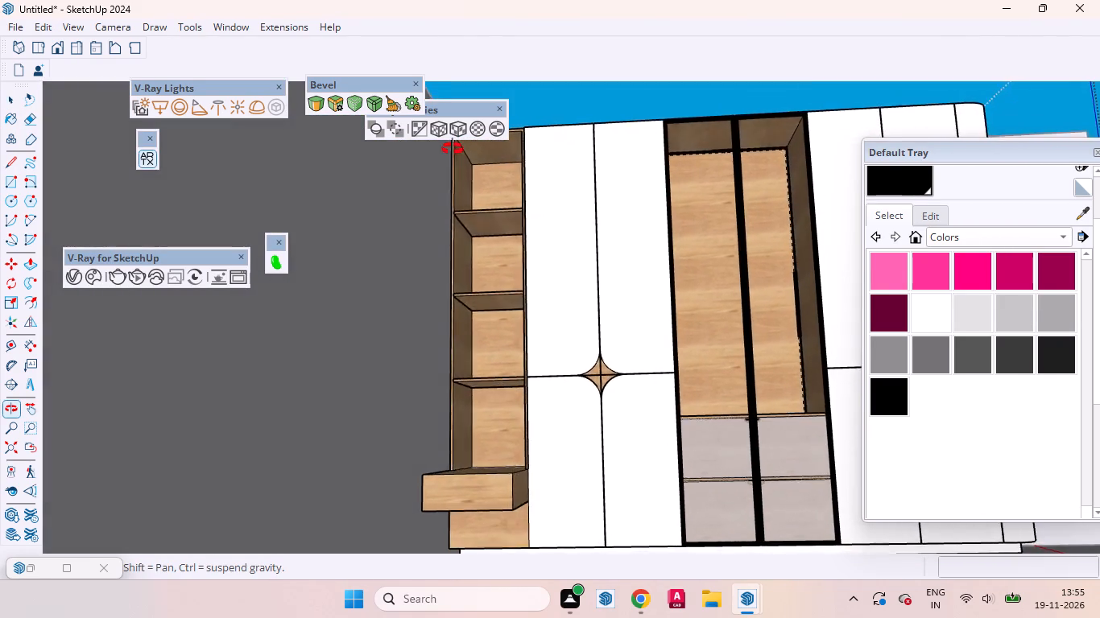
middle_click_drag(453, 149, 634, 381, "ctrl")
scroll(567, 258, "up", 12, "ctrl")
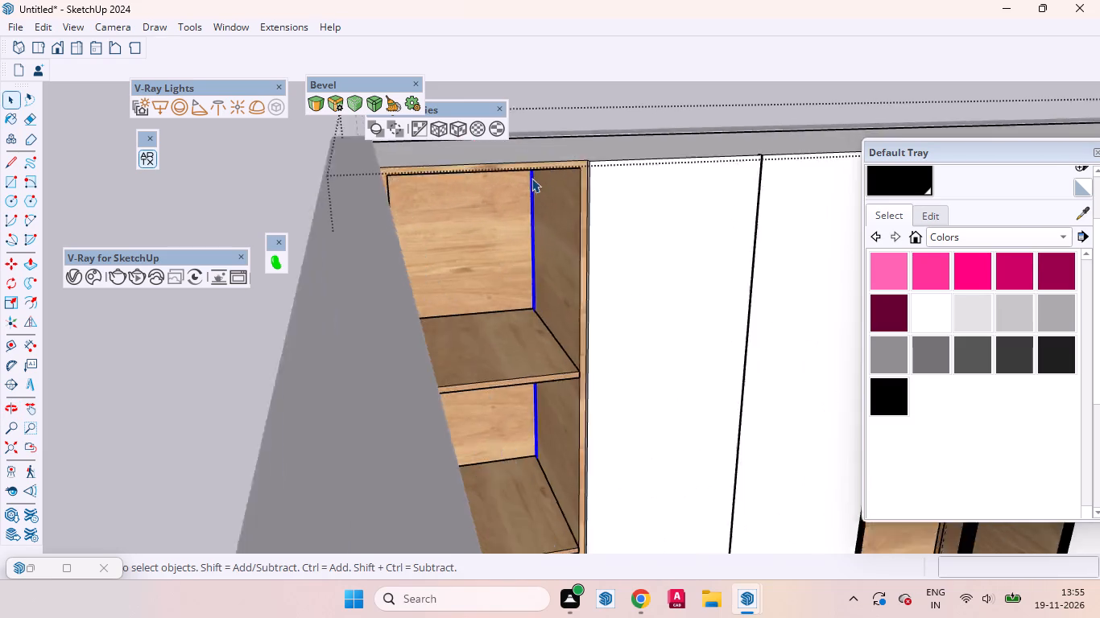
scroll(531, 178, "up", 16, "ctrl")
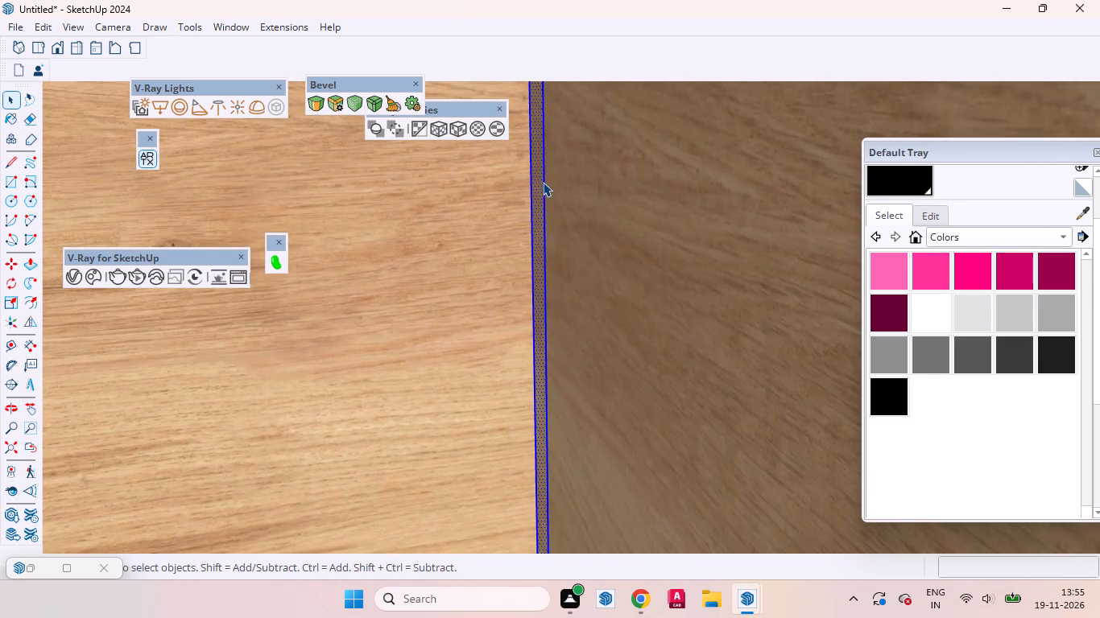
right_click(543, 182)
left_click(584, 332)
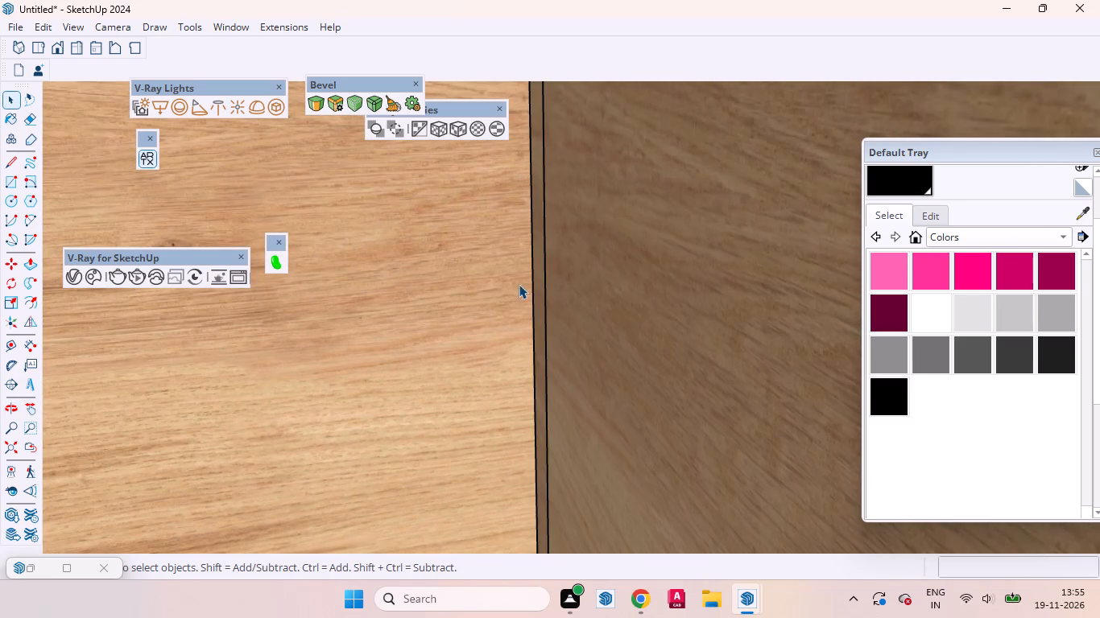
left_click(278, 109)
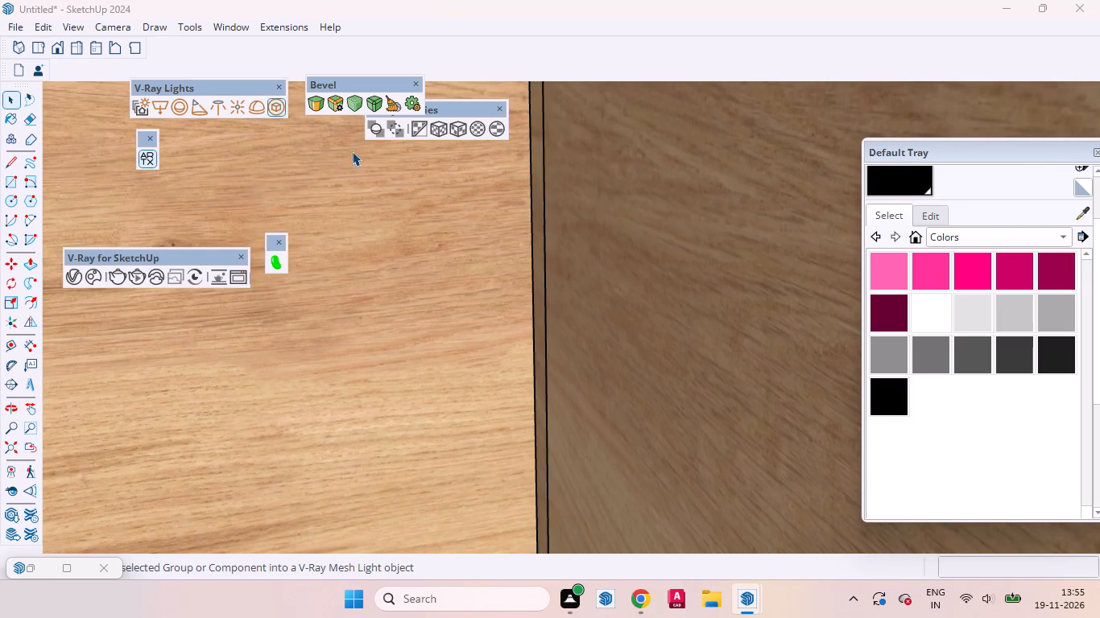
Set Mesh Light#3's intensity to 300, copy Mesh Light#2's colour to it and minimise the V-Ray Asset Editor.
left_click(71, 280)
left_click(641, 202)
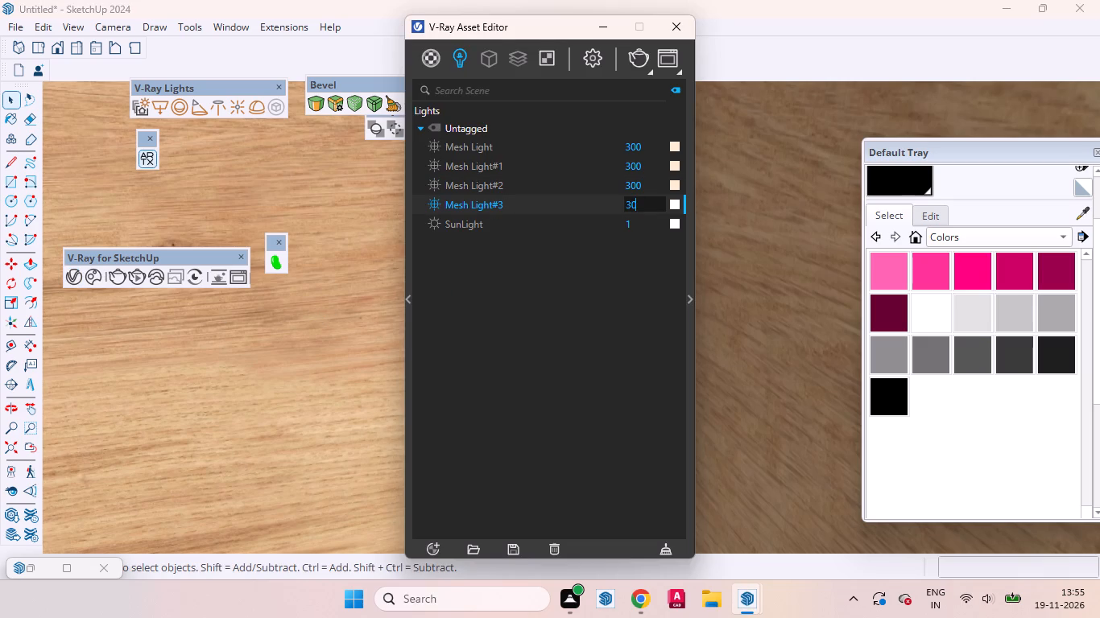
key("0")
left_click_drag(676, 187, 678, 204)
left_click_drag(678, 204, 676, 208)
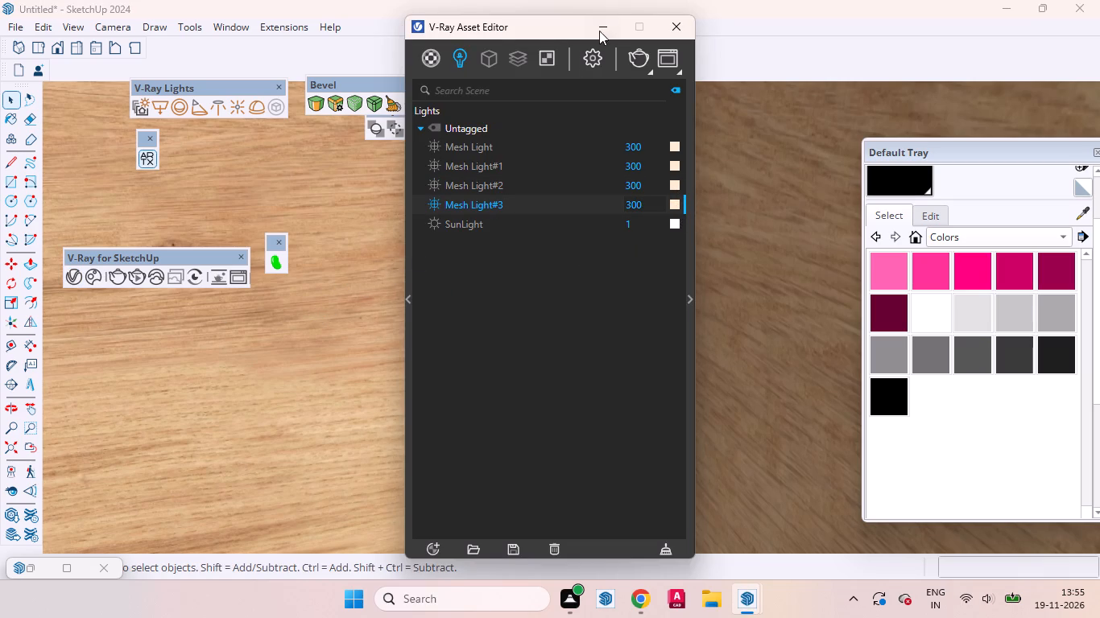
left_click(603, 26)
Copy the left rear vertical corner edges of the open shelf unit's compartments 1" forward onto its left side panel.
scroll(507, 285, "down", 1)
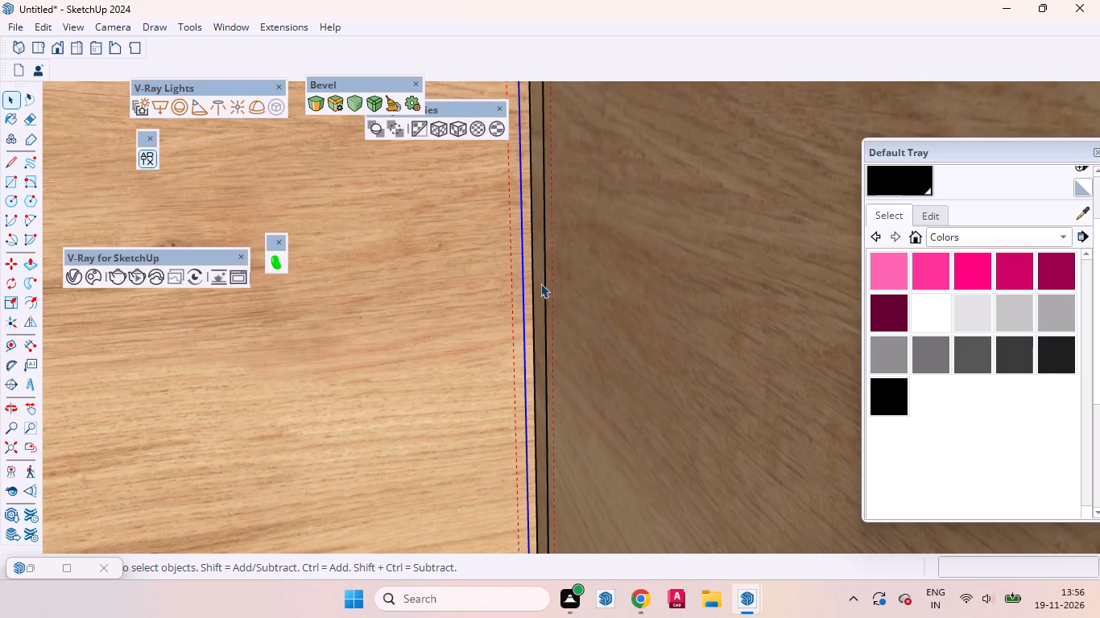
scroll(540, 283, "down", 17)
middle_click_drag(612, 274, 513, 134)
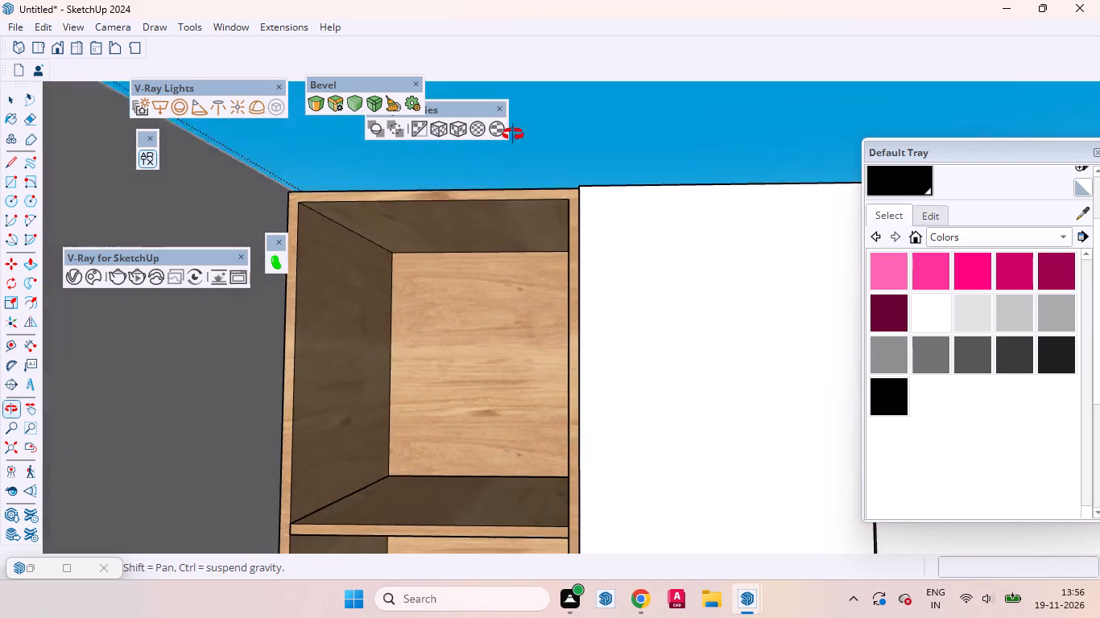
middle_click_drag(513, 134, 511, 123)
left_click(395, 323)
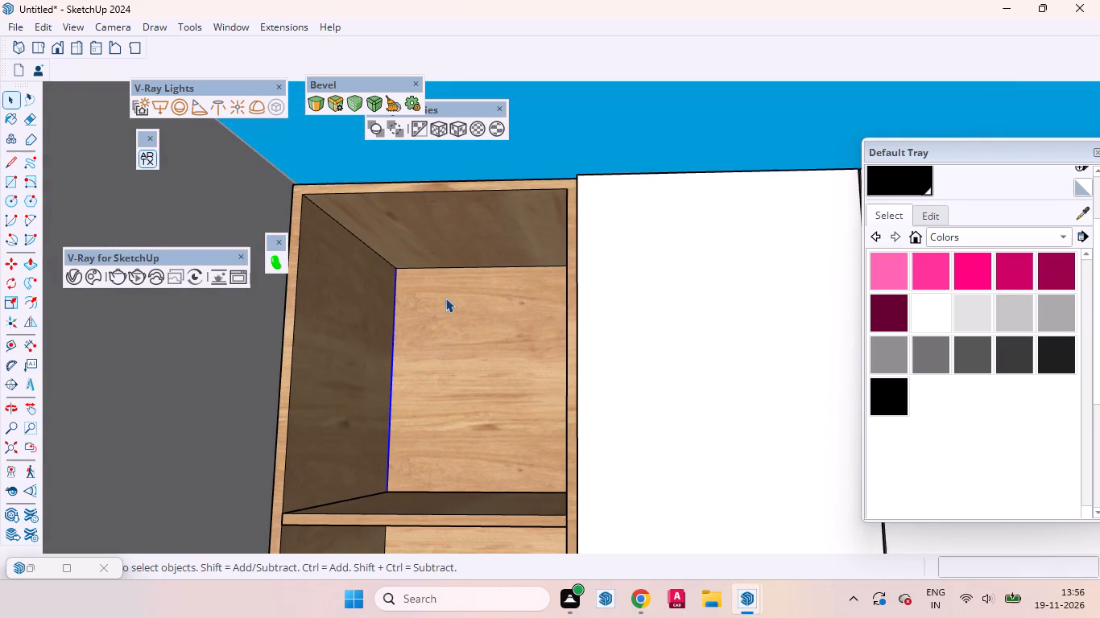
scroll(446, 278, "down", 8)
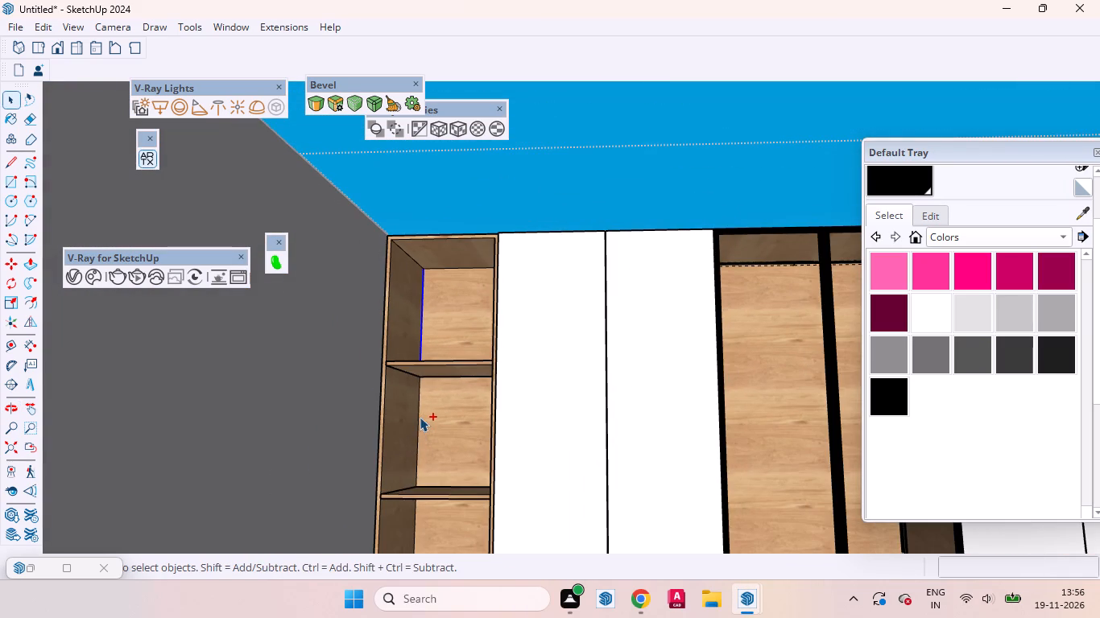
left_click(420, 416, "ctrl")
scroll(446, 332, "down", 4, "ctrl")
left_click(426, 454, "ctrl")
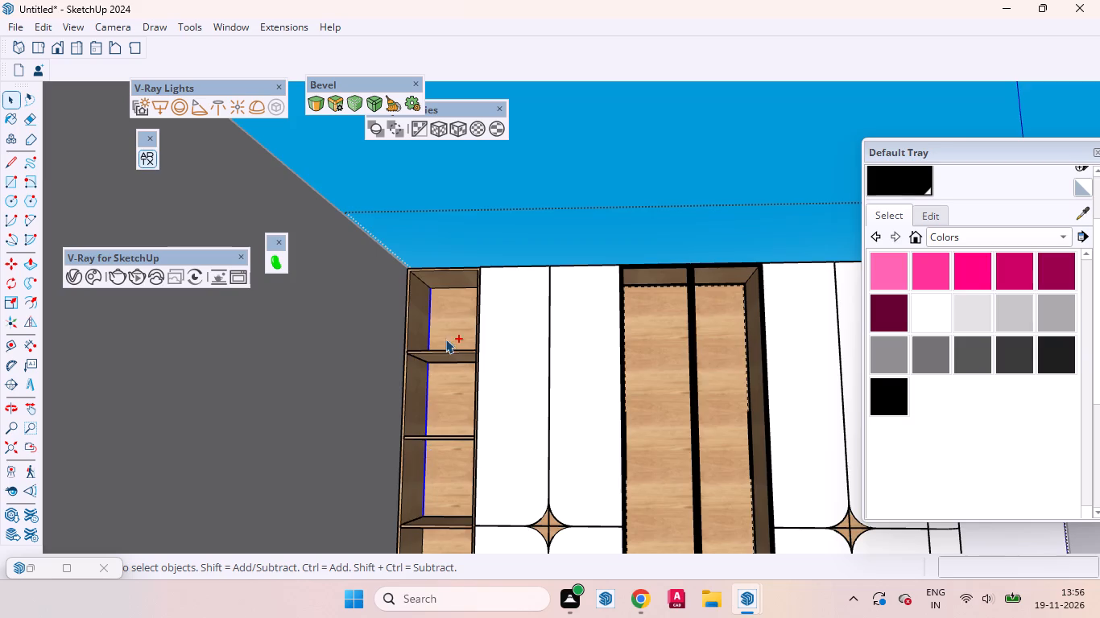
scroll(446, 315, "down", 4, "ctrl")
left_click(432, 470, "ctrl")
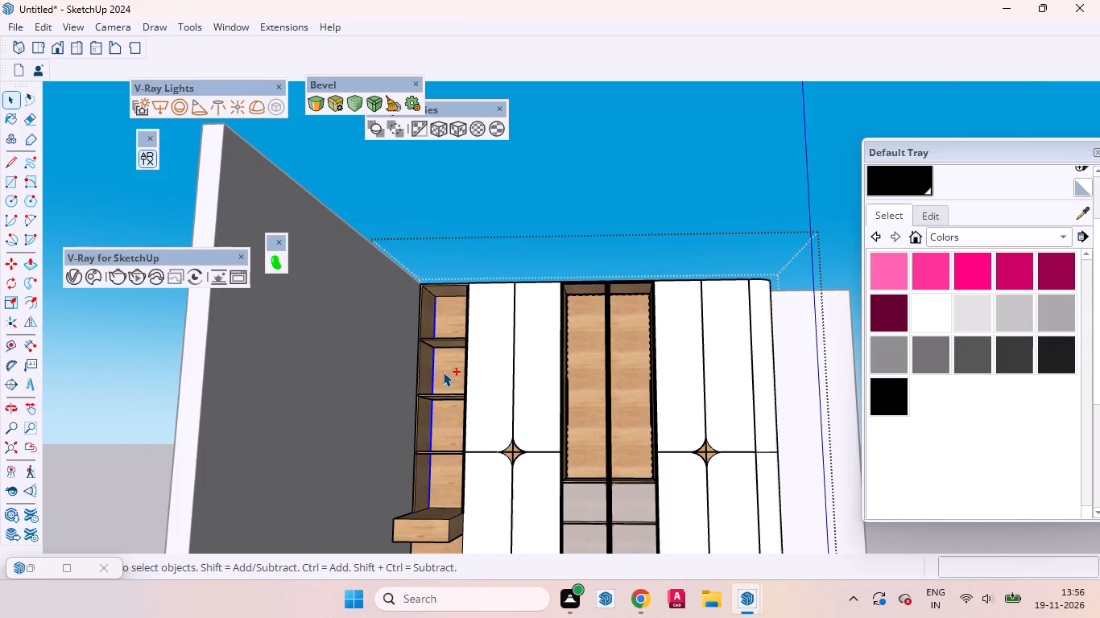
scroll(445, 344, "up", 14, "ctrl")
middle_click_drag(457, 316, 360, 398)
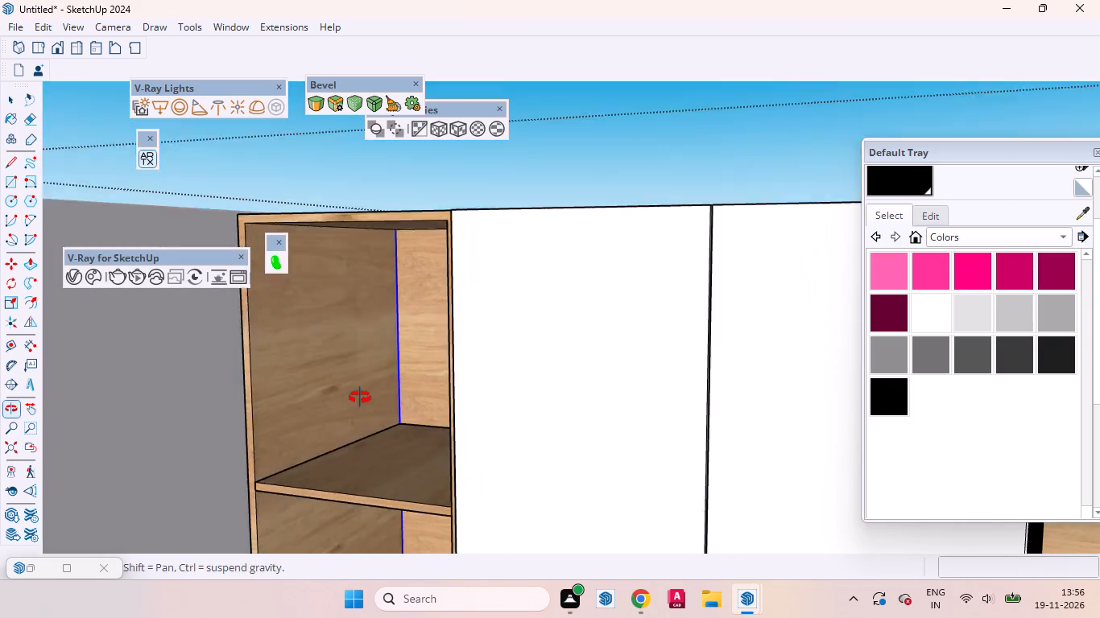
middle_click_drag(360, 398, 362, 395)
scroll(362, 347, "up", 9)
key("m")
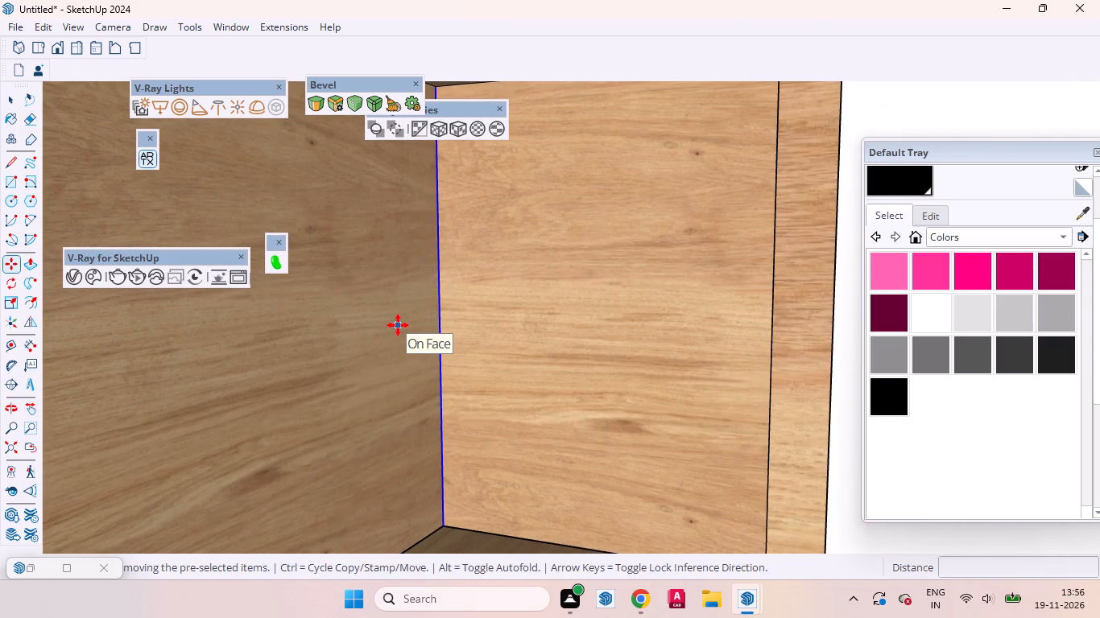
left_click(398, 325)
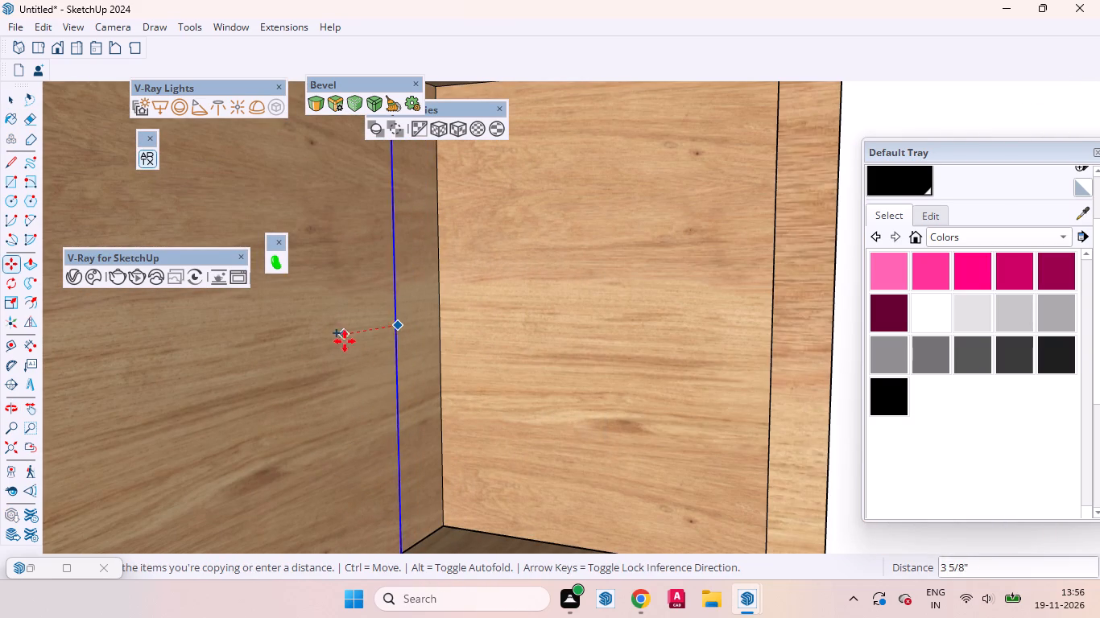
key("1")
key("Return")
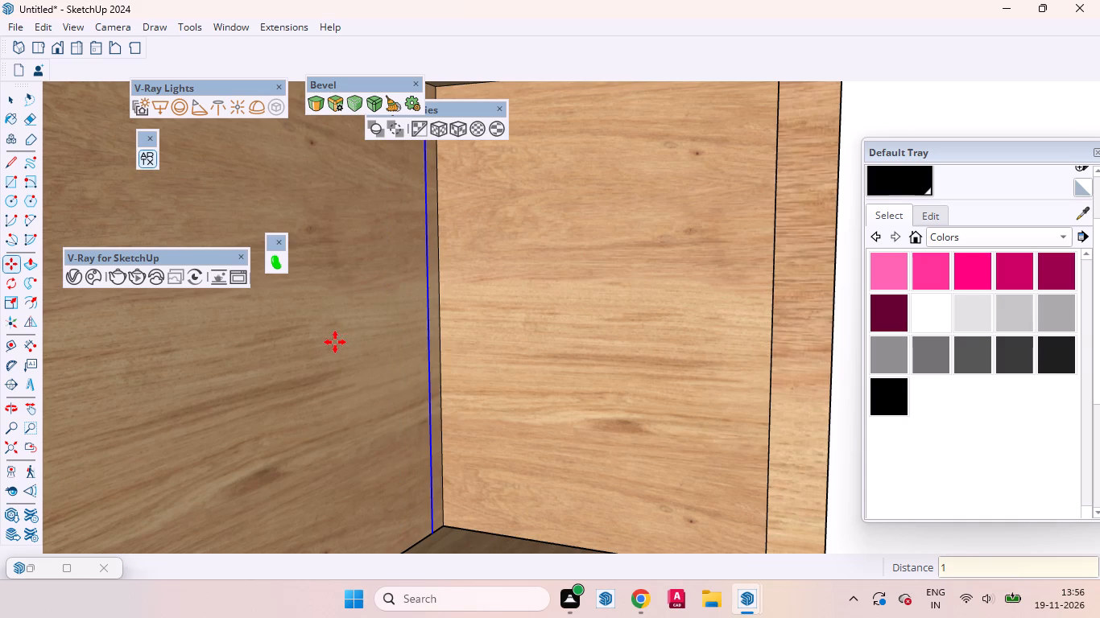
key("space")
Group the narrow strip faces along the left rear corner of the open shelf compartments and convert the group to a V-Ray mesh light.
scroll(416, 328, "up", 10)
left_click(440, 333)
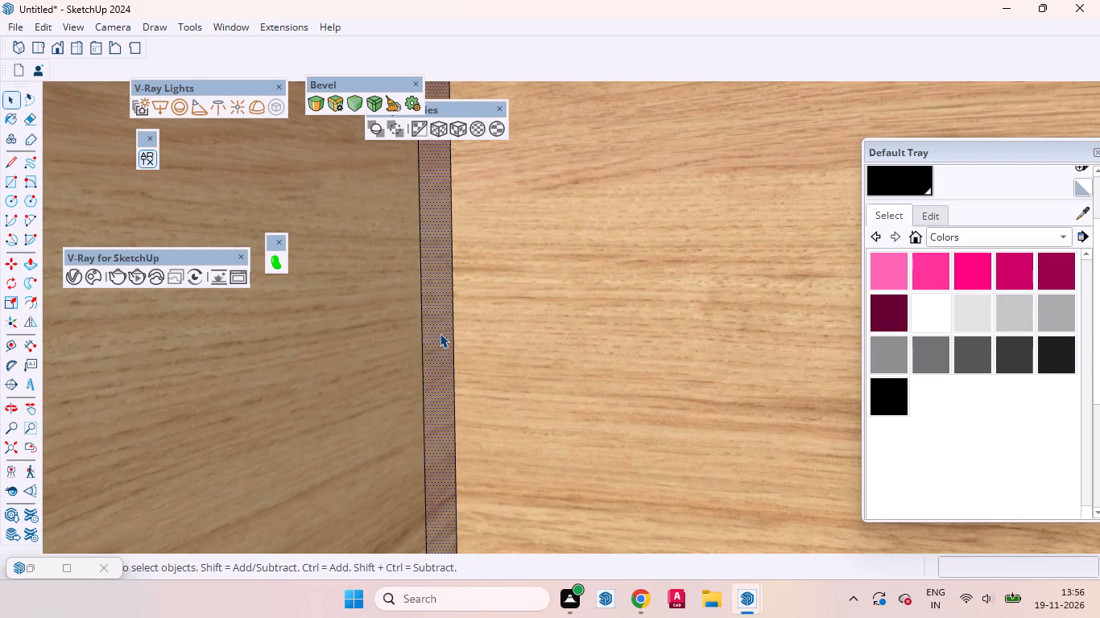
double_click(440, 333, "ctrl")
scroll(455, 296, "down", 11, "ctrl")
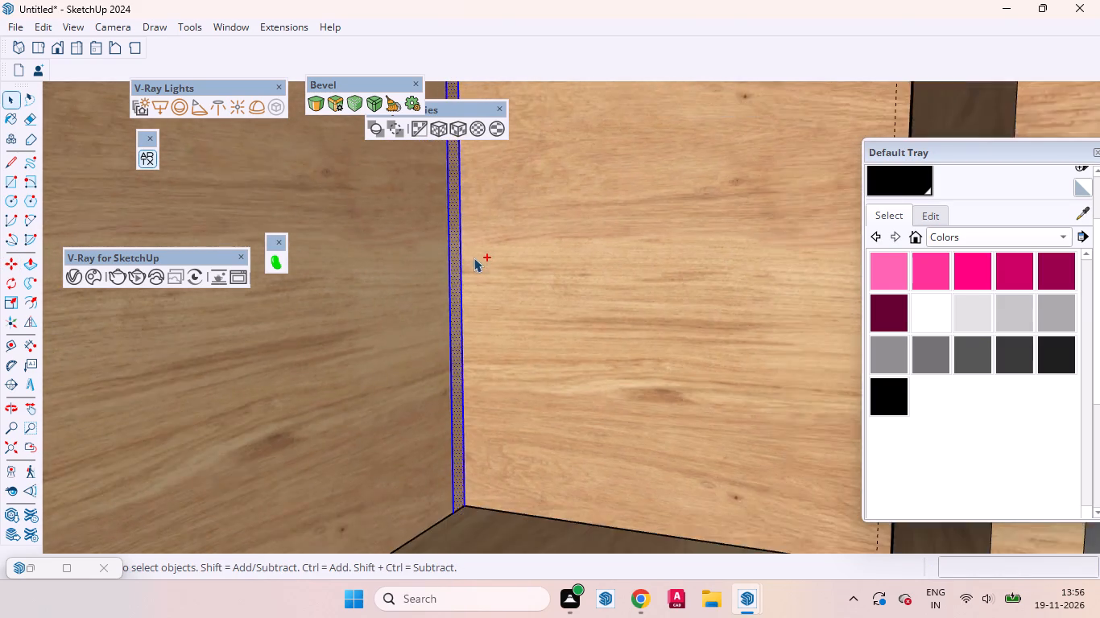
scroll(473, 257, "down", 8, "ctrl")
scroll(470, 495, "up", 12, "ctrl")
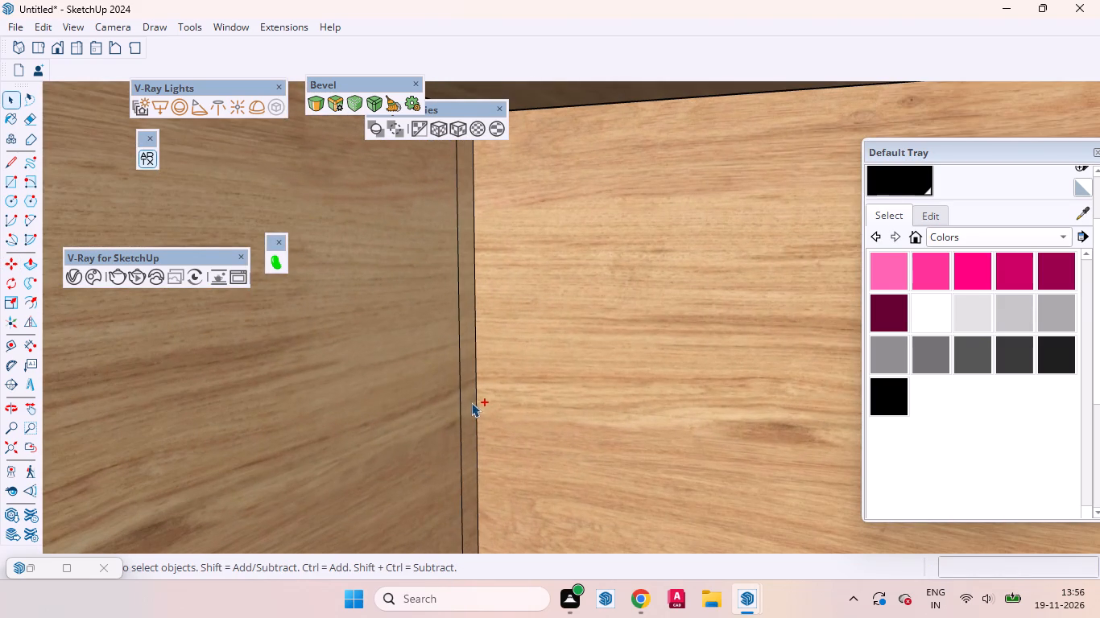
double_click(469, 398, "ctrl")
scroll(477, 384, "down", 17, "ctrl")
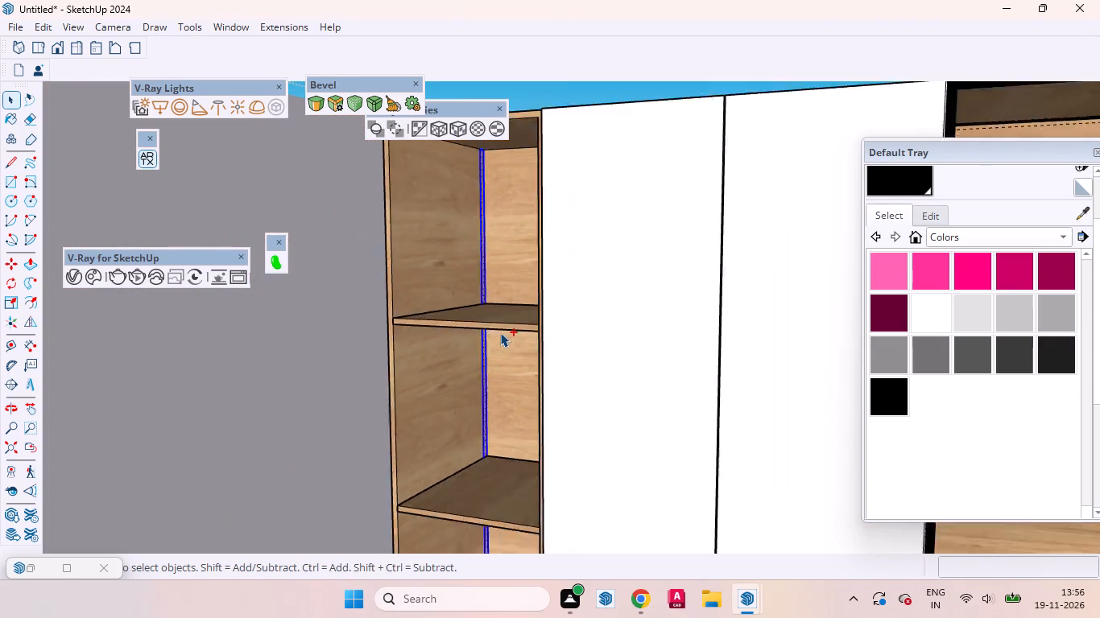
scroll(500, 332, "down", 11, "ctrl")
scroll(492, 324, "up", 9, "ctrl")
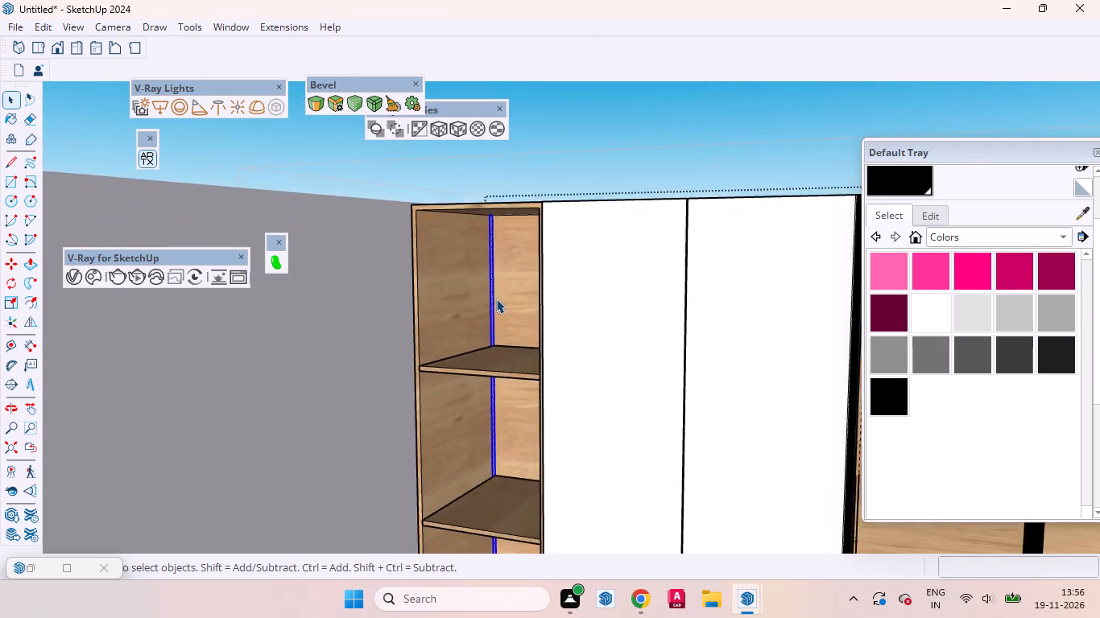
scroll(496, 299, "up", 9, "ctrl")
right_click(484, 293)
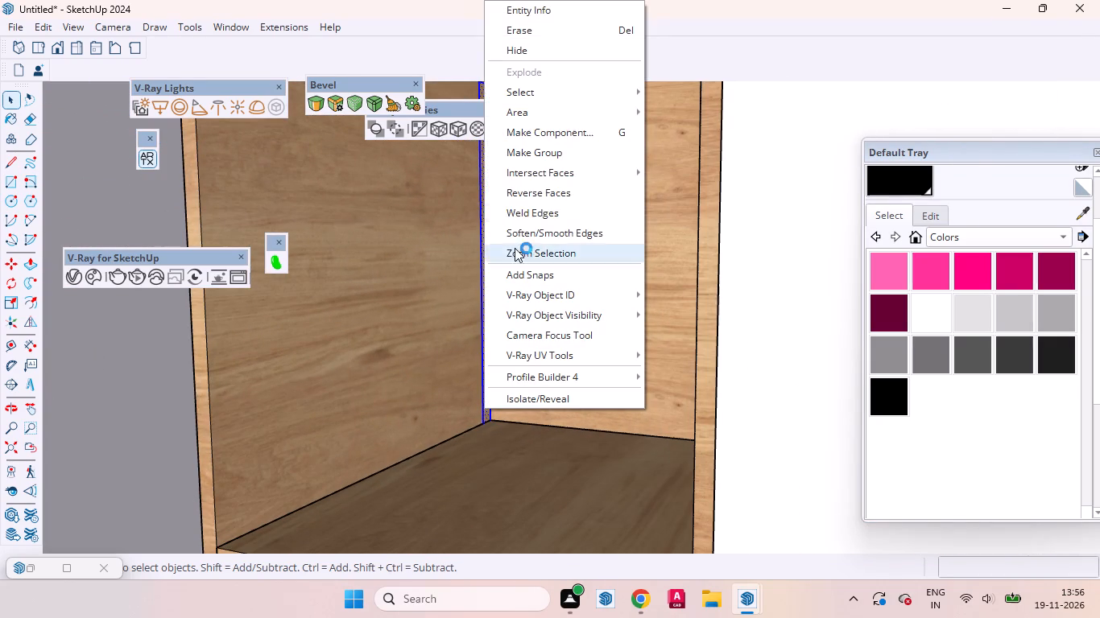
left_click(530, 156)
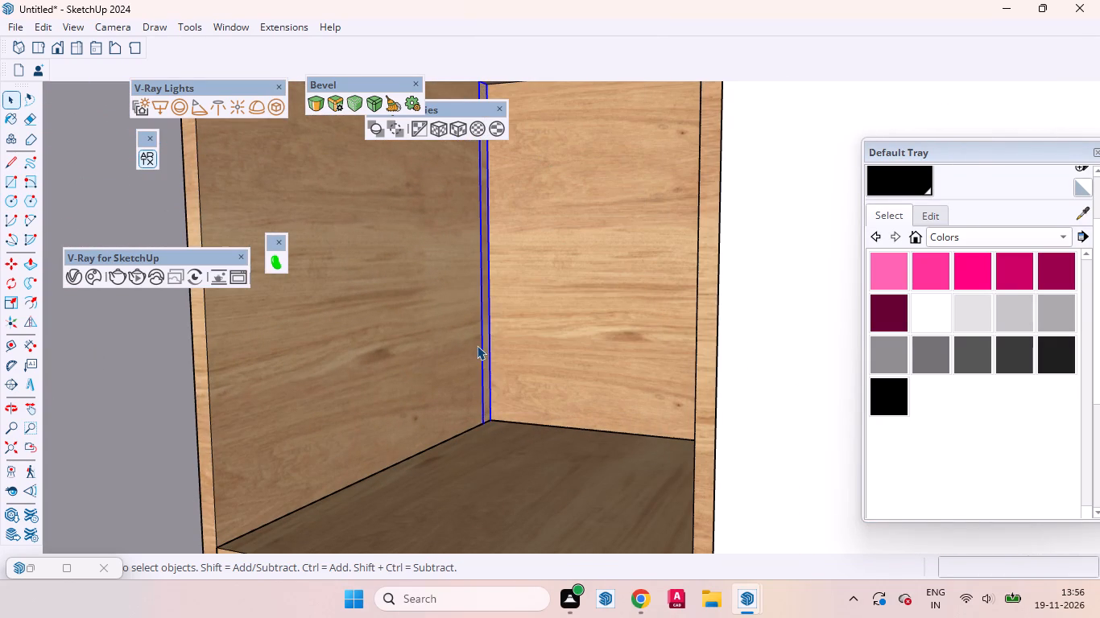
left_click(276, 108)
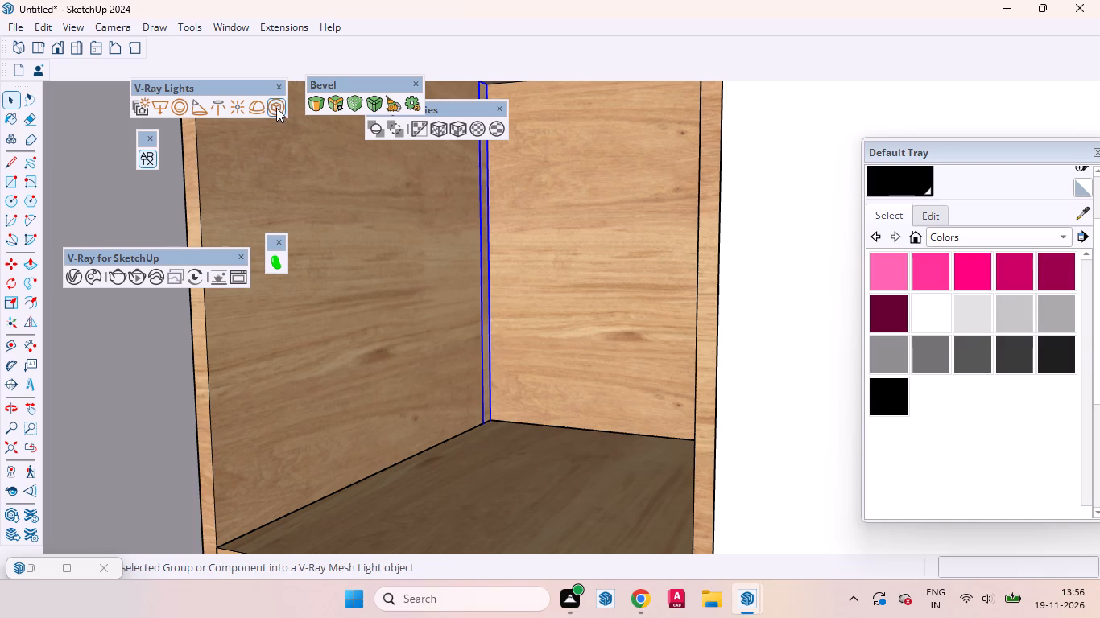
Set Mesh Light#4's intensity to 300, copy Mesh Light#3's colour to it and minimise the V-Ray Asset Editor.
scroll(463, 280, "down", 13)
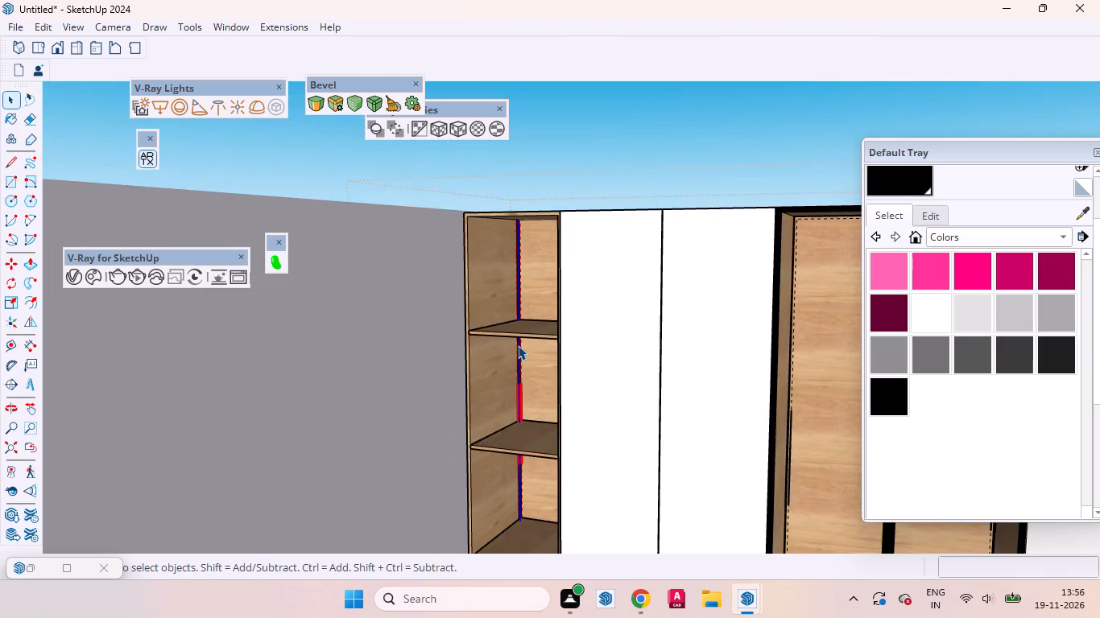
middle_click_drag(519, 345, 445, 392)
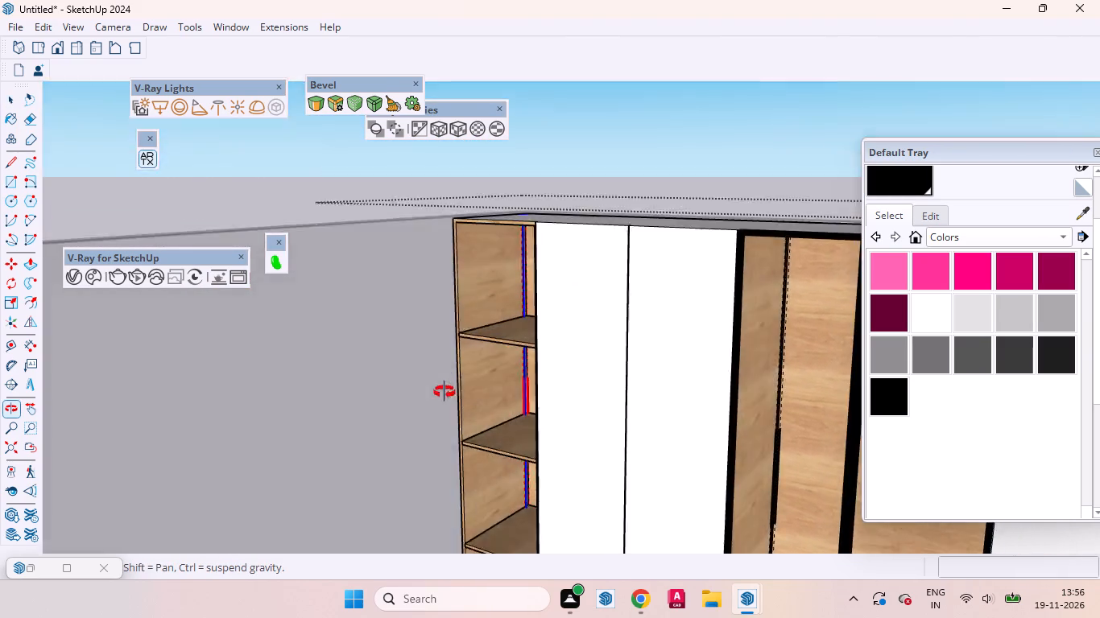
middle_click_drag(445, 392, 461, 237)
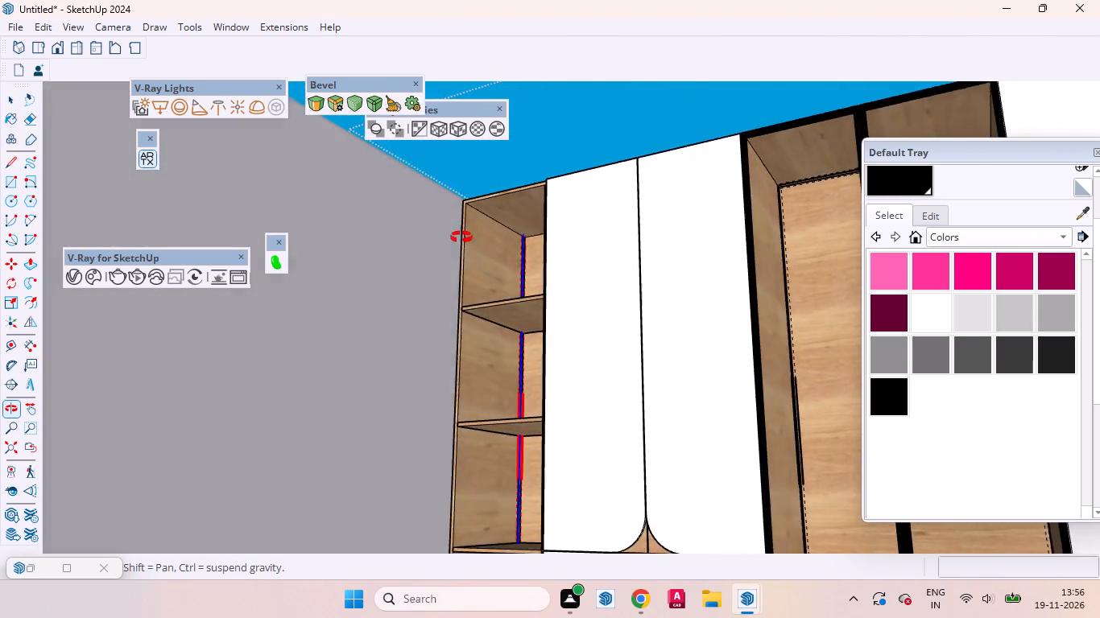
middle_click_drag(461, 237, 541, 299)
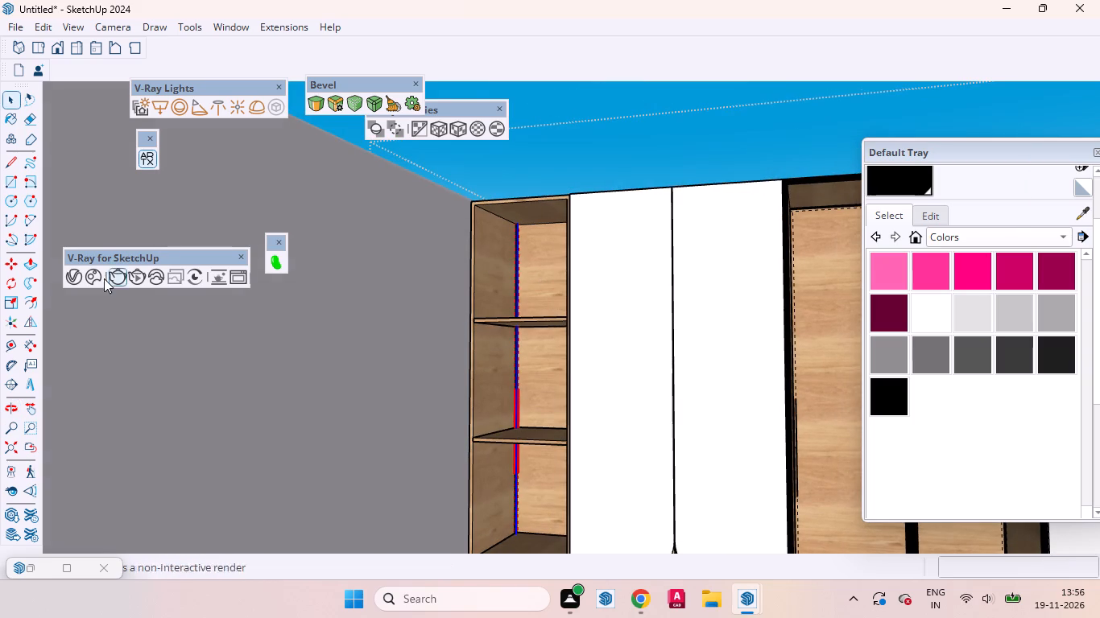
left_click(80, 271)
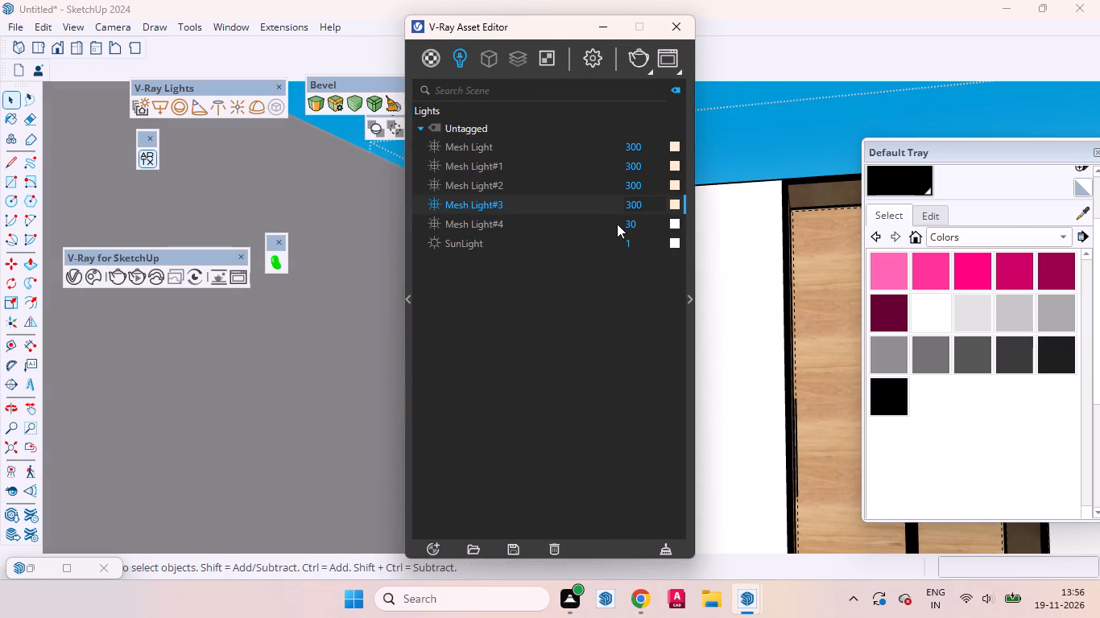
left_click(640, 223)
key("0")
key("Return")
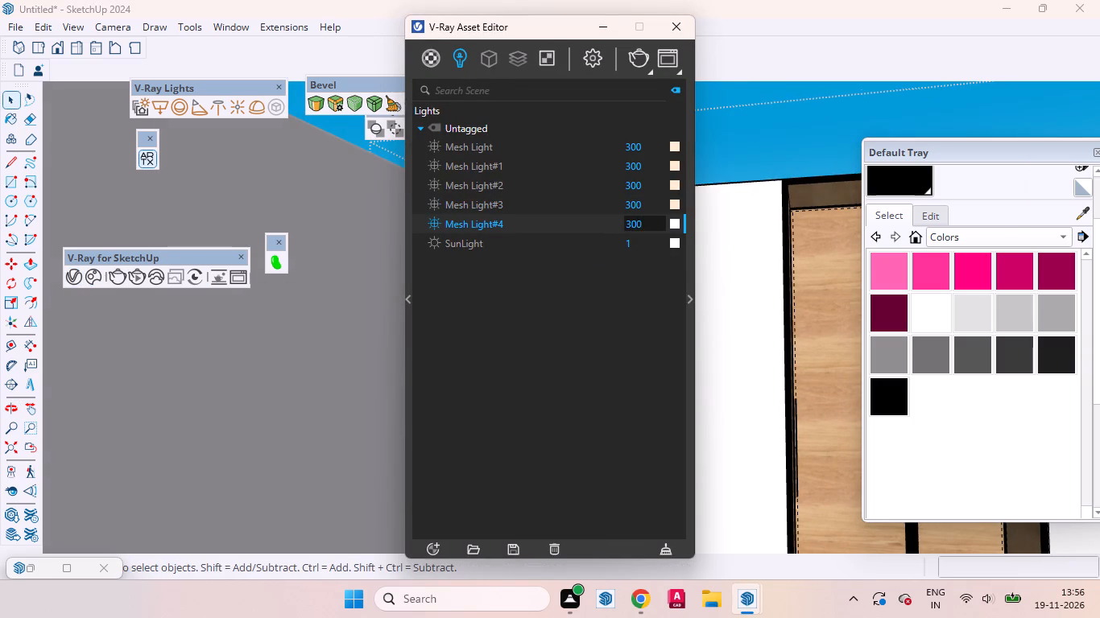
left_click_drag(676, 204, 675, 224)
key("Return")
left_click(784, 163)
left_click(793, 148)
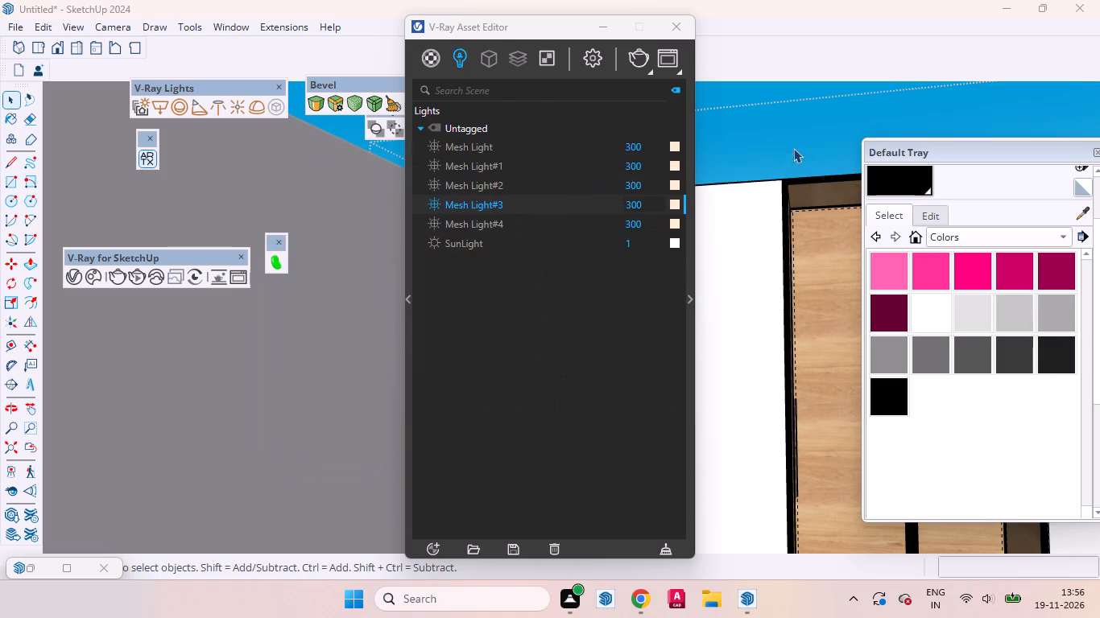
left_click(609, 36)
Examine the whole wardrobe from the front and from above.
scroll(570, 293, "down", 2)
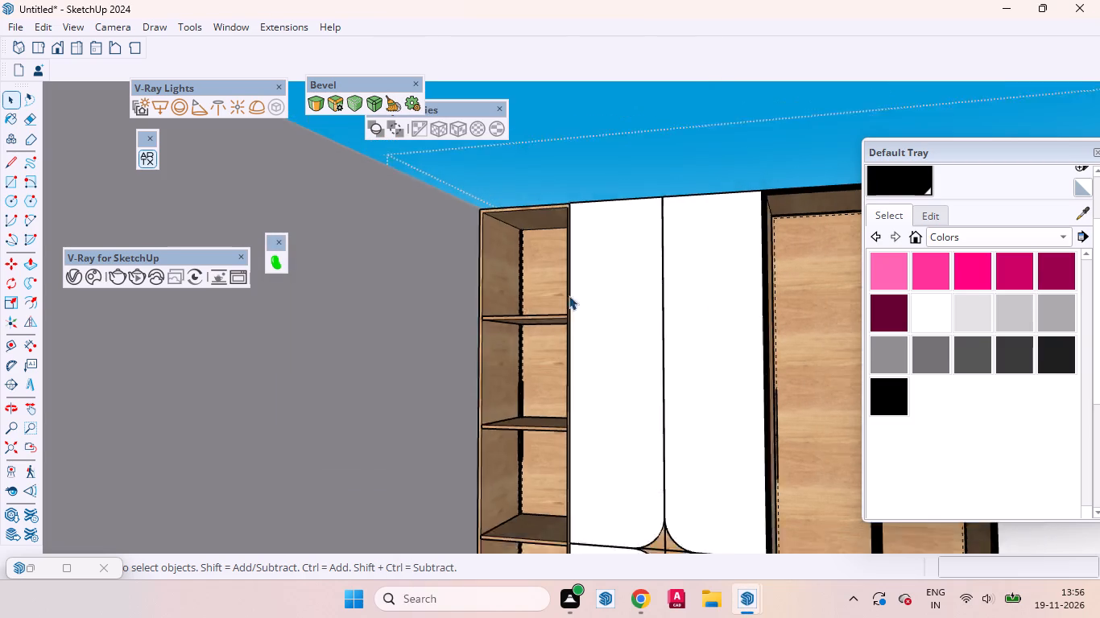
scroll(569, 295, "down", 7)
scroll(532, 313, "up", 1)
scroll(531, 314, "down", 4)
left_click(755, 212)
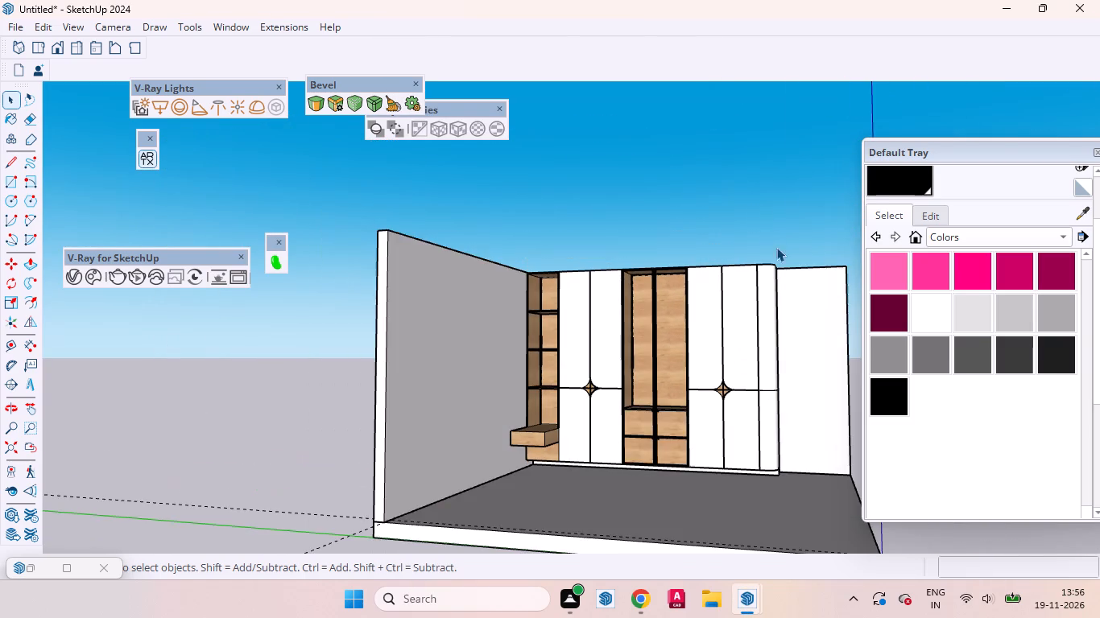
middle_click_drag(759, 357, 806, 573)
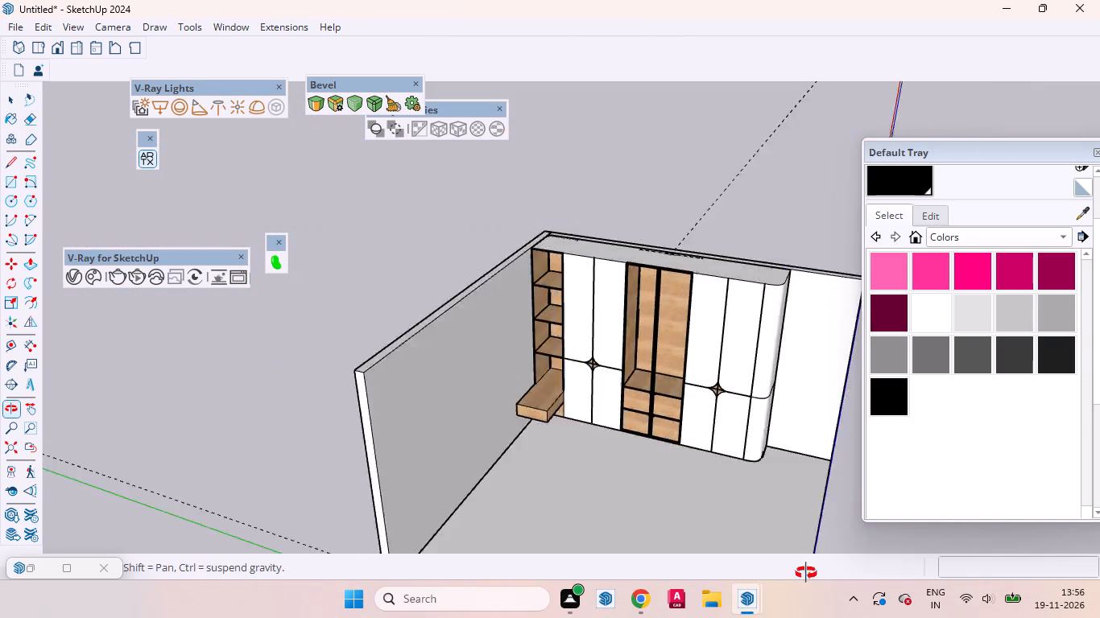
middle_click_drag(806, 573, 911, 571)
scroll(651, 254, "up", 7)
scroll(573, 341, "up", 1)
scroll(544, 343, "down", 4)
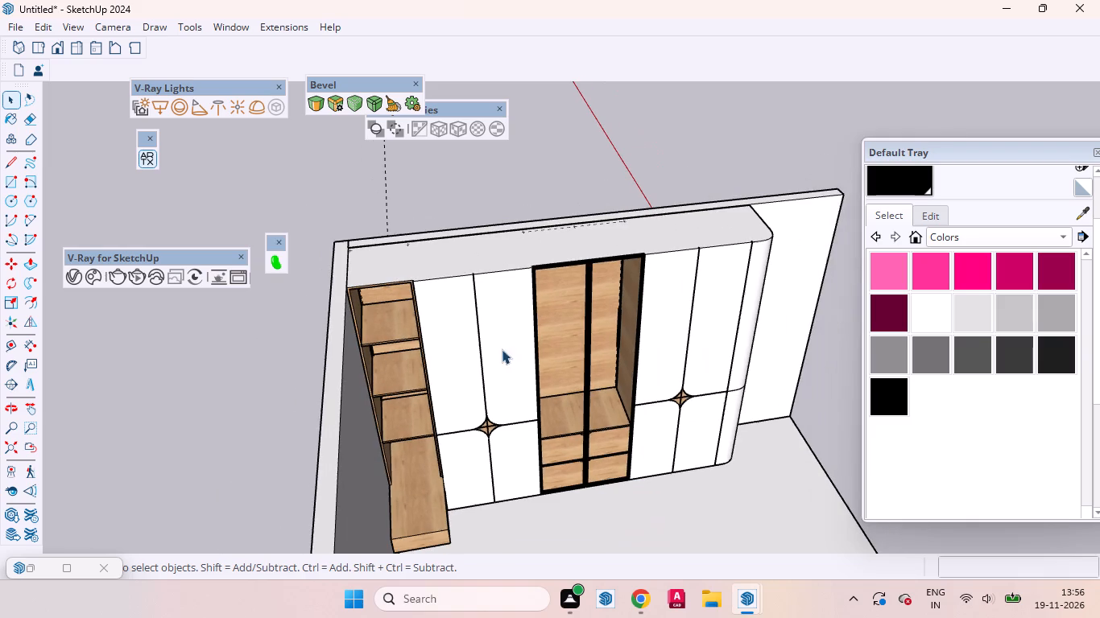
right_click(567, 150)
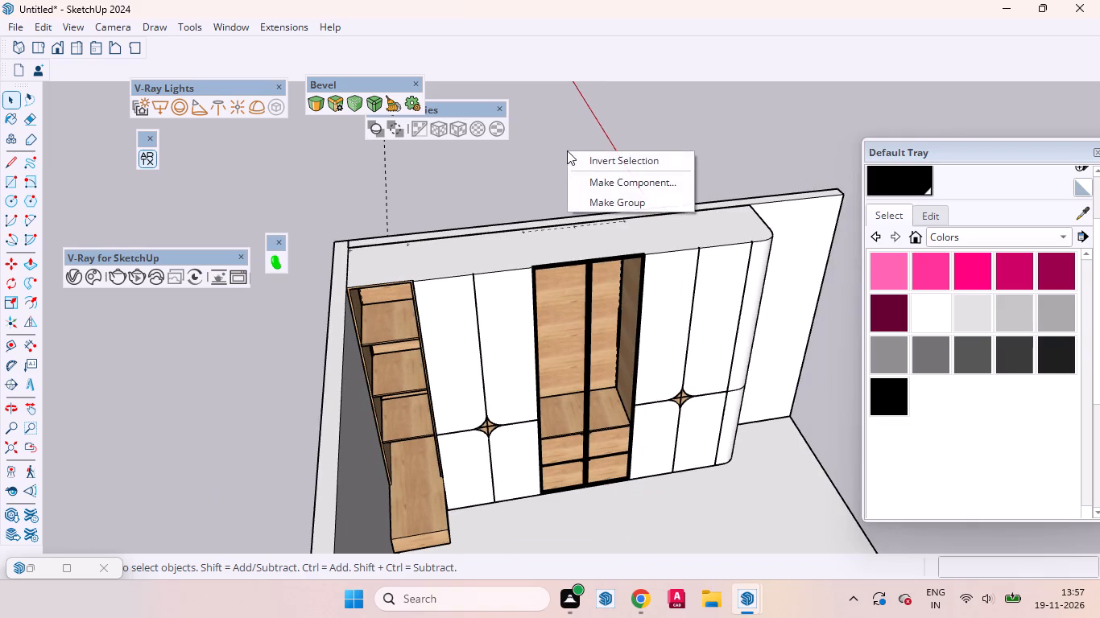
left_click(552, 169)
Draw an upright rectangle about 1' 4 13/16" by 8' 10 3/8" filling the left black-framed opening of the wardrobe's central niche.
scroll(578, 269, "up", 7)
middle_click_drag(577, 282, 362, 136)
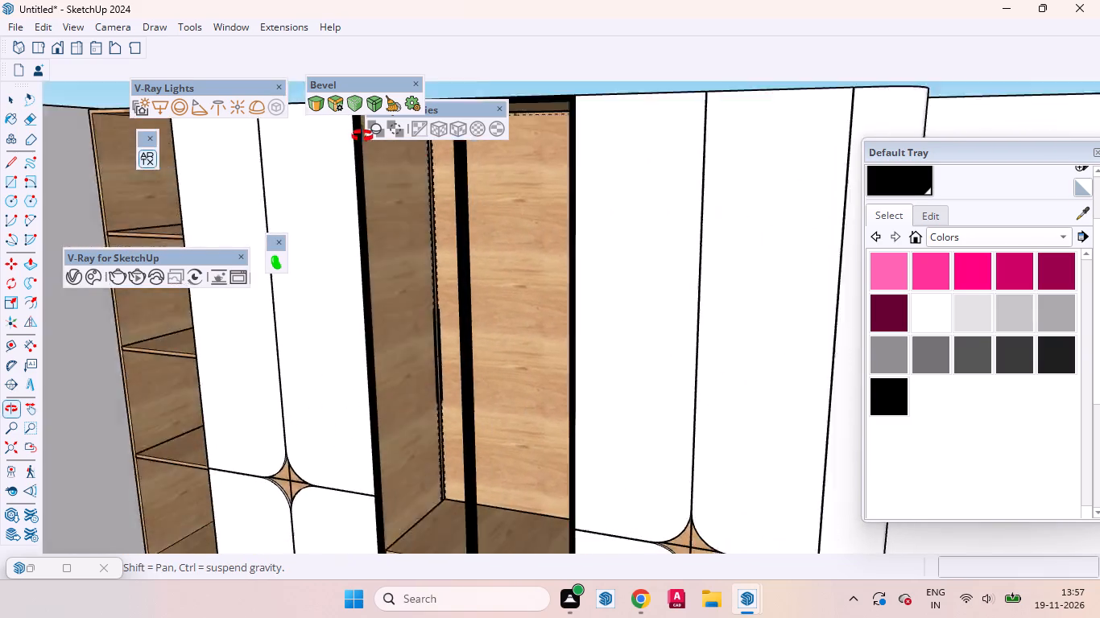
middle_click_drag(362, 136, 405, 207)
scroll(556, 276, "down", 8)
scroll(355, 296, "up", 13)
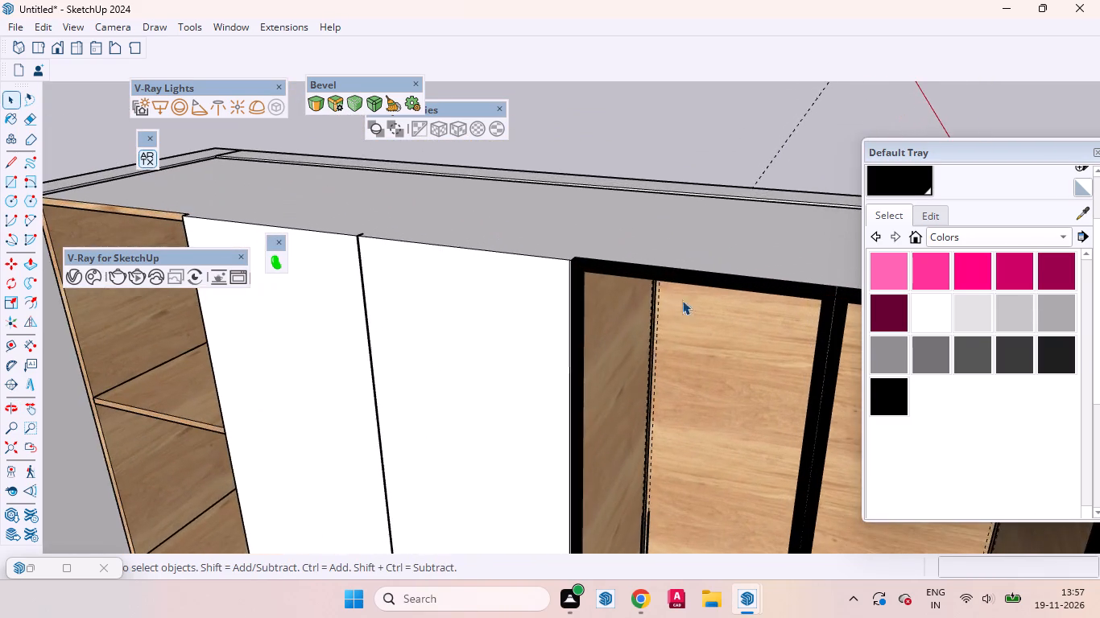
middle_click_drag(655, 298, 539, 179)
scroll(627, 307, "down", 4)
scroll(467, 128, "up", 7)
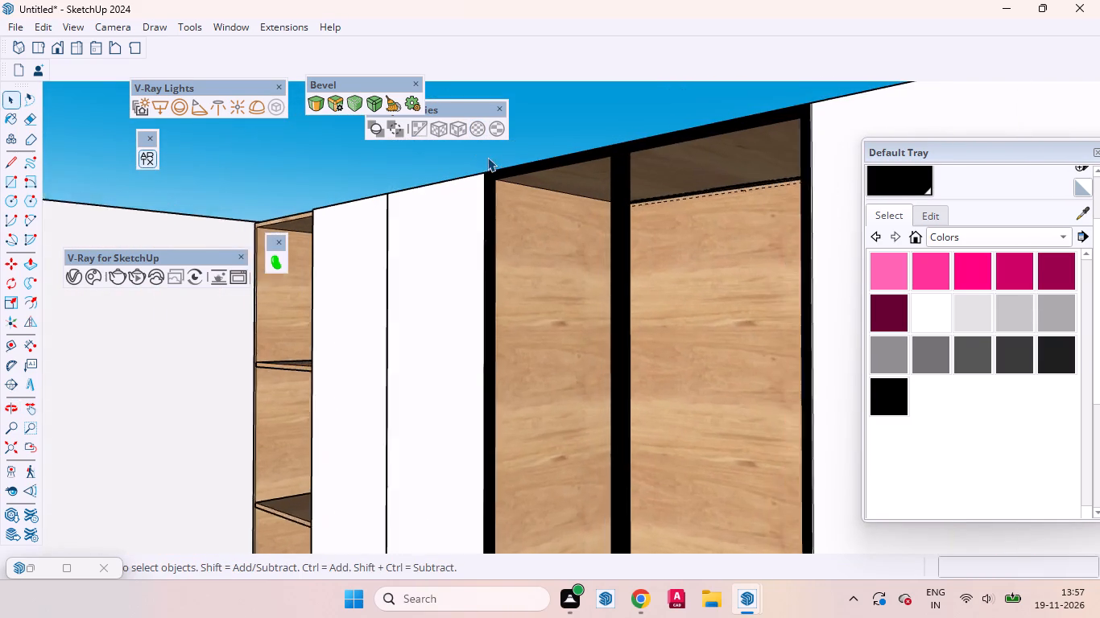
scroll(487, 157, "up", 16)
left_click(494, 213)
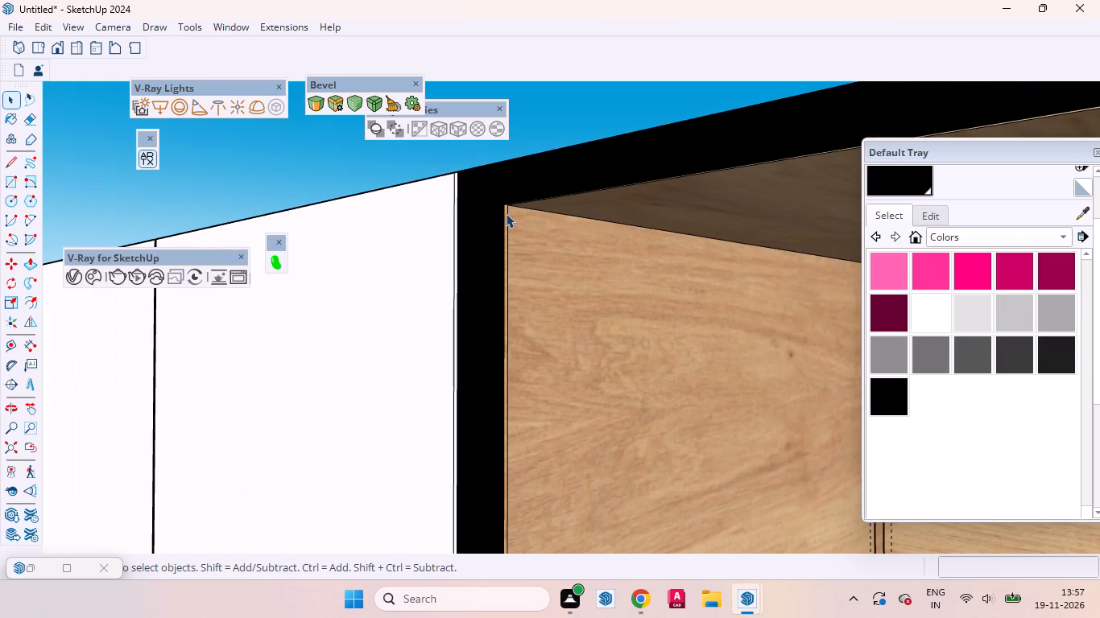
key("r")
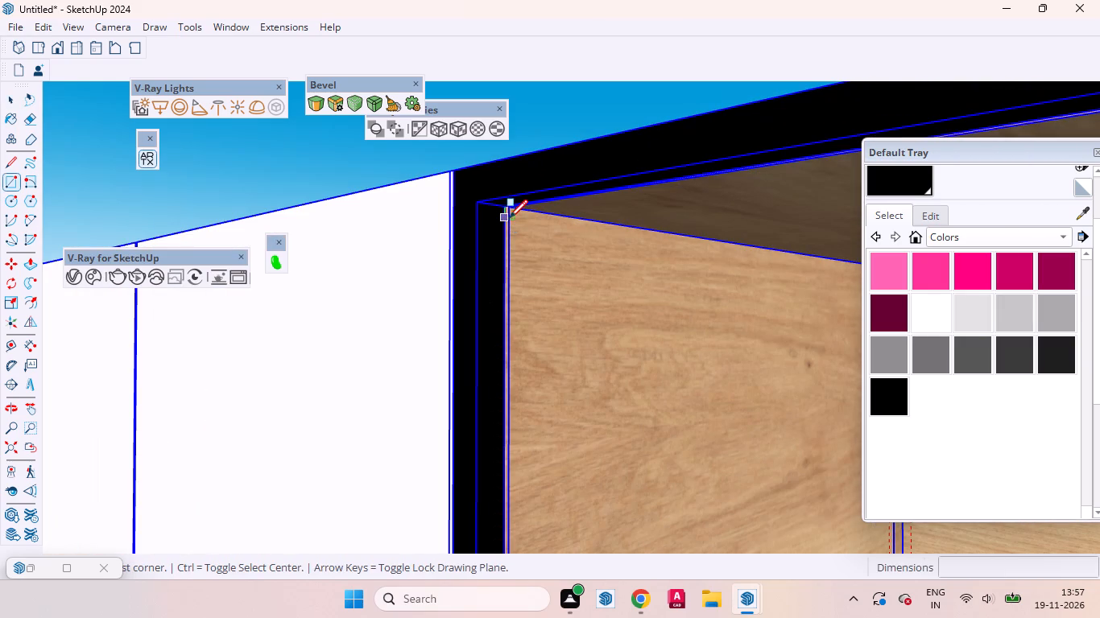
left_click(491, 207)
scroll(505, 187, "down", 2)
scroll(505, 183, "up", 1)
scroll(504, 181, "down", 20)
scroll(504, 181, "down", 5)
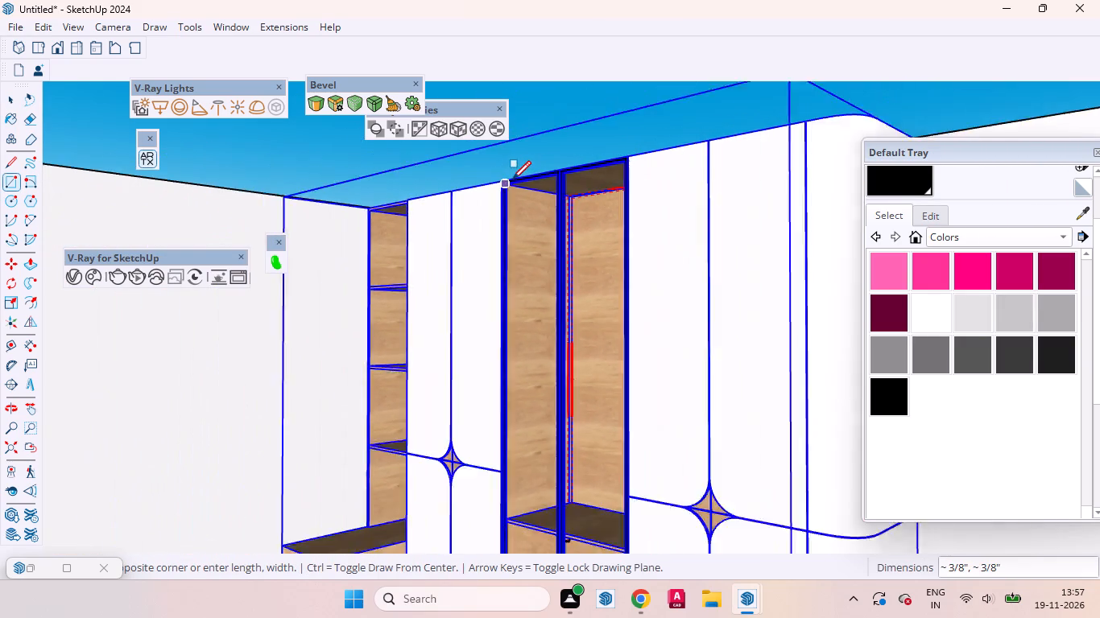
scroll(512, 179, "down", 5)
scroll(540, 467, "up", 3)
middle_click_drag(523, 459, 829, 617)
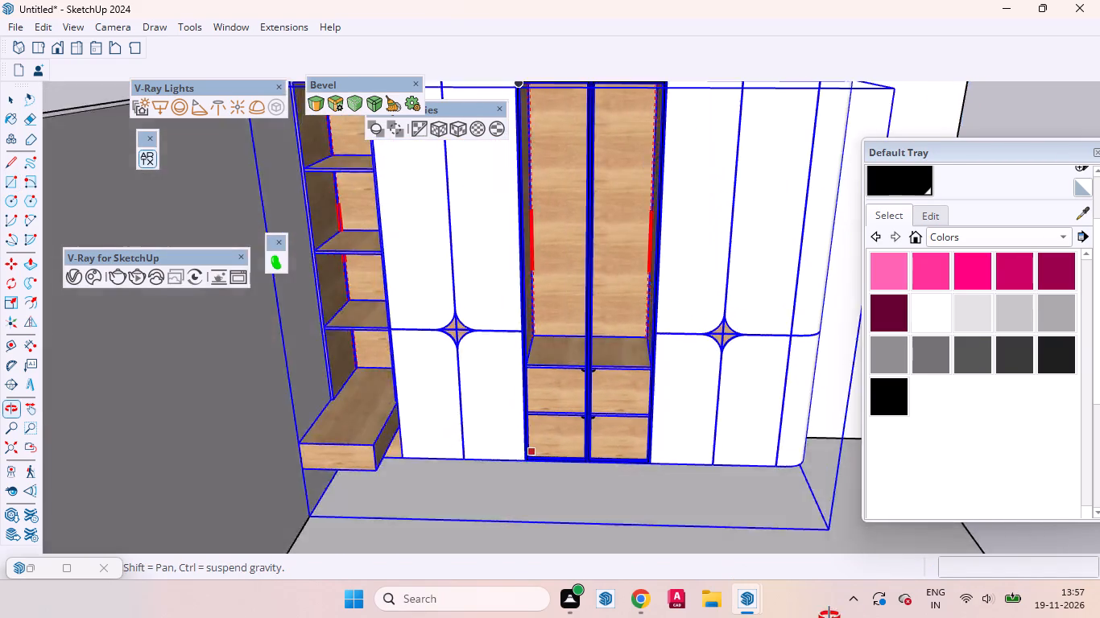
middle_click_drag(829, 617, 850, 607)
scroll(606, 447, "up", 17)
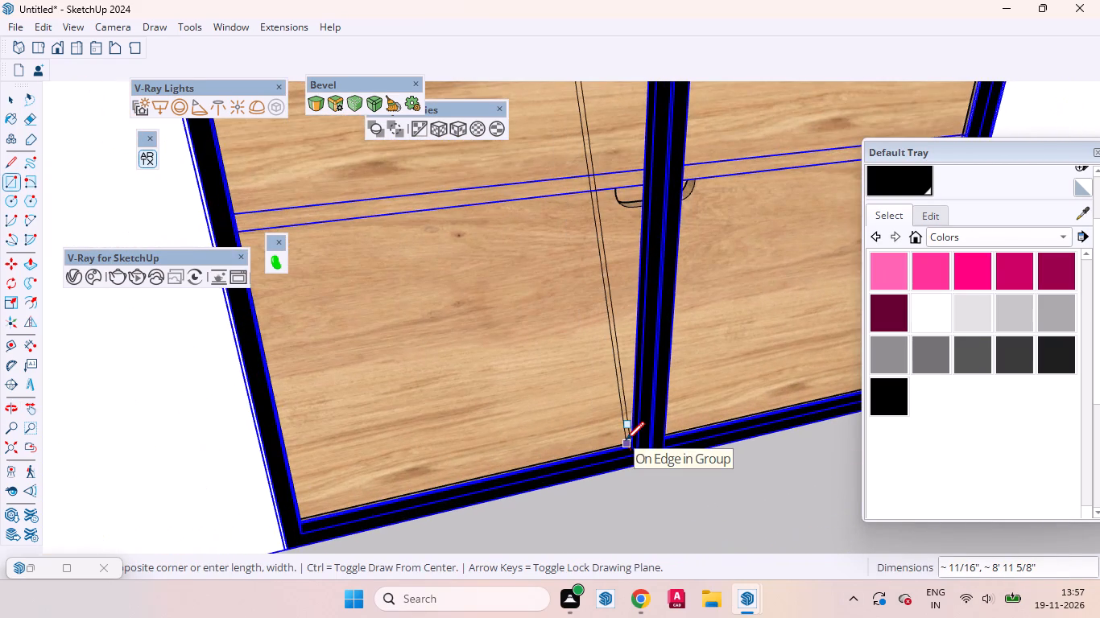
key("Left")
scroll(629, 442, "up", 7)
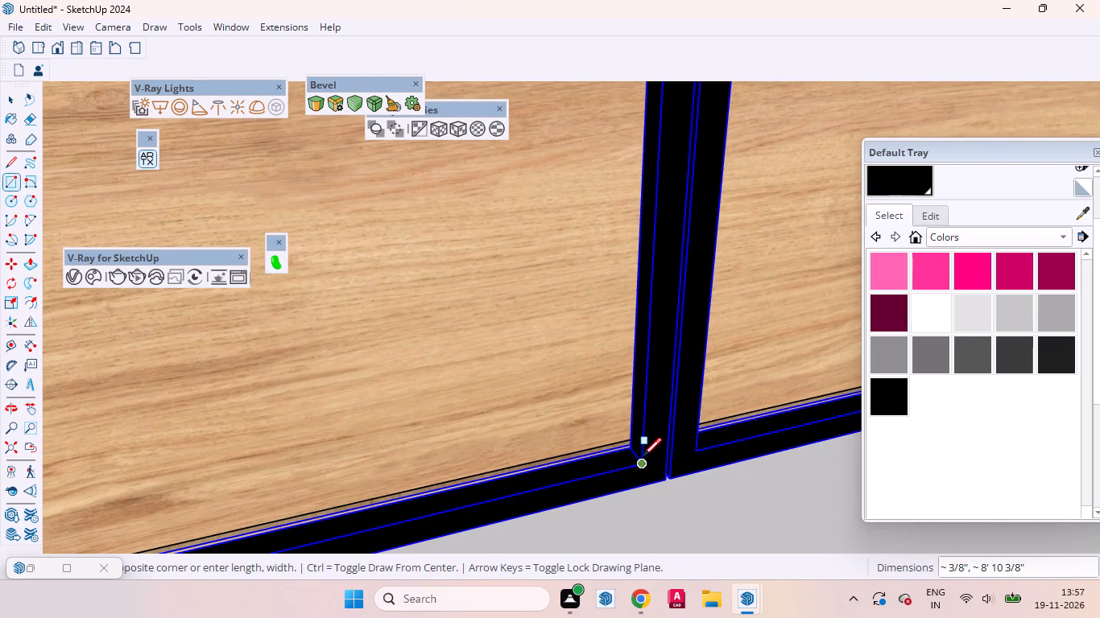
key("Left")
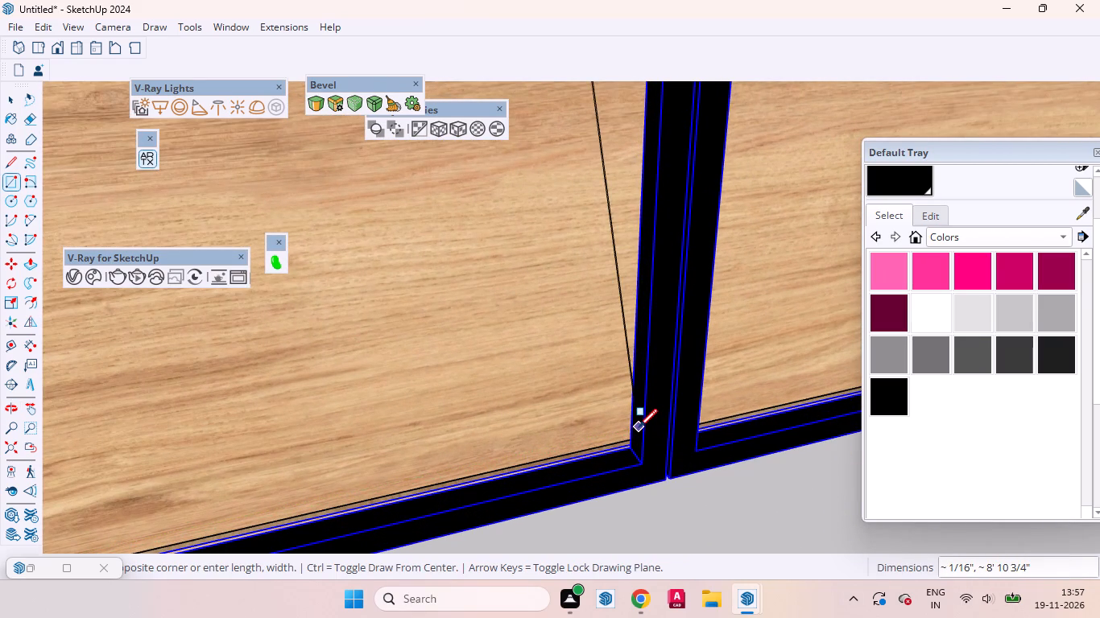
key("Right")
left_click(641, 463)
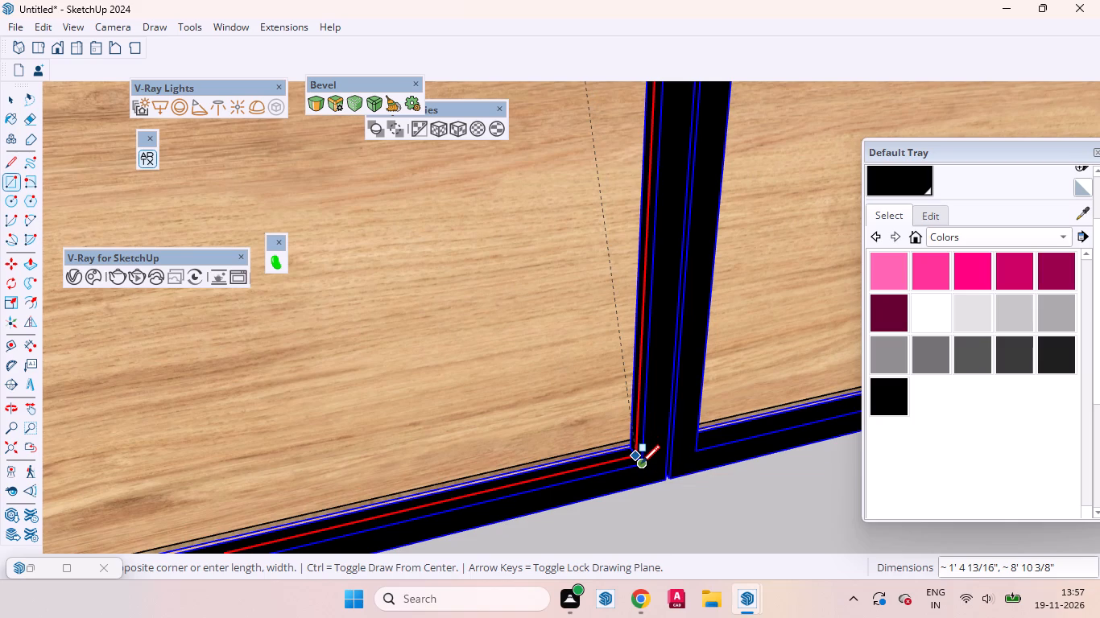
key("space")
Paint the rectangle in the niche's left black-framed opening with the translucent grey glass from the Glass and Mirrors collection.
left_click(1061, 237)
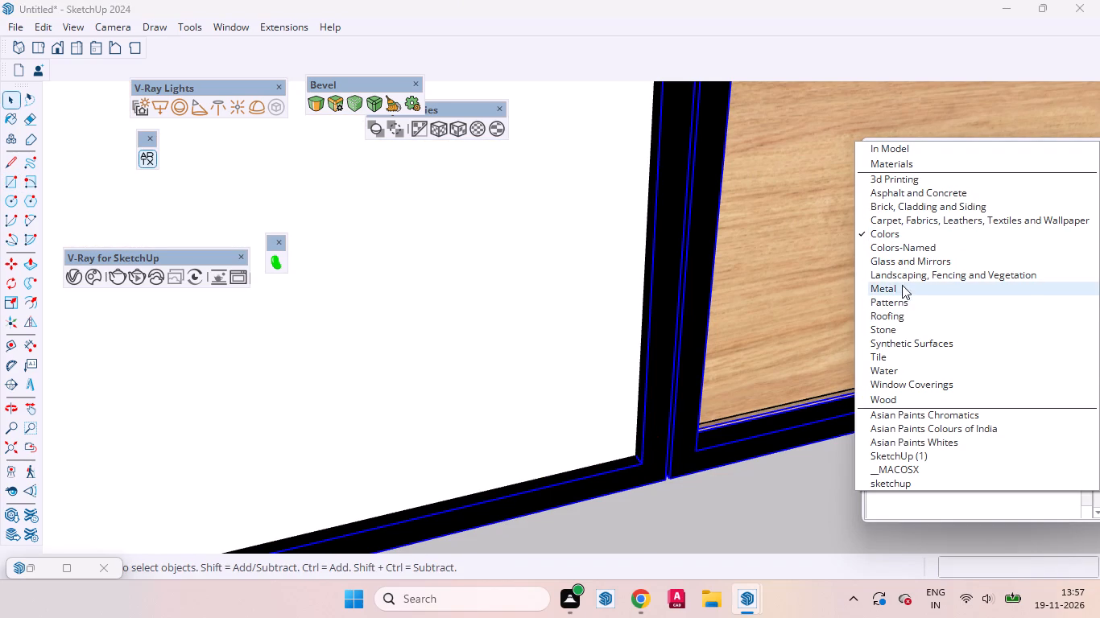
left_click(899, 256)
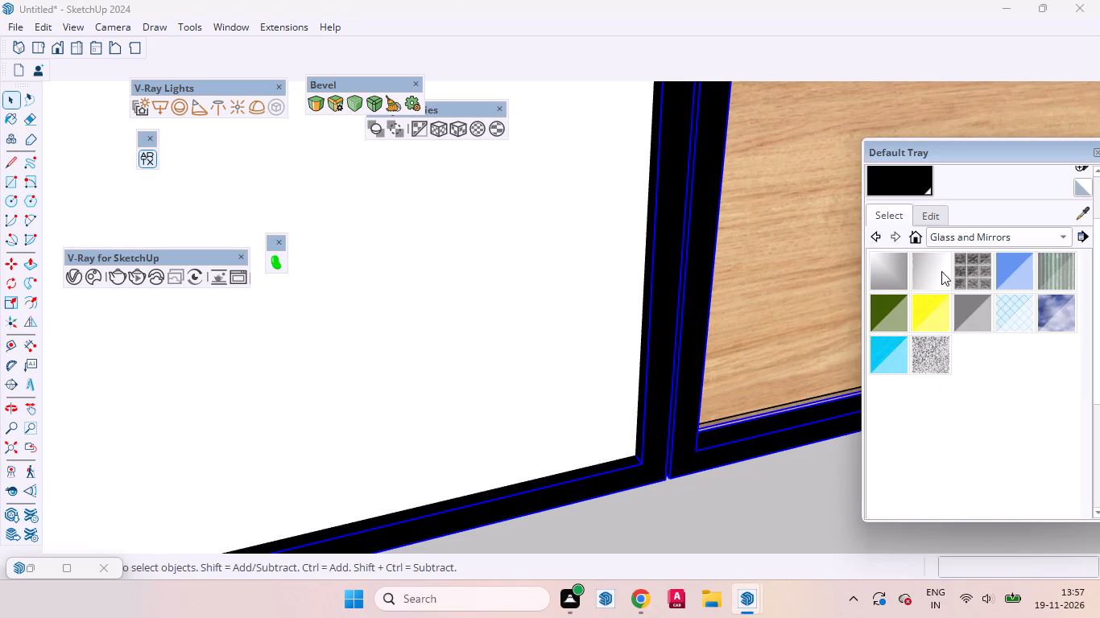
left_click(982, 310)
left_click(569, 304)
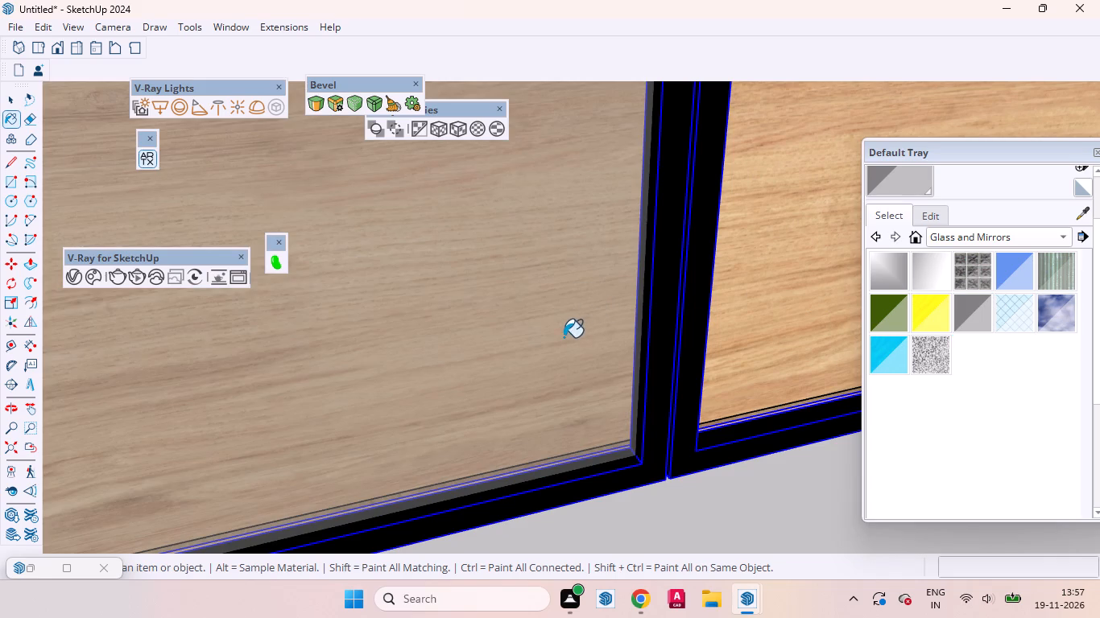
key("space")
scroll(486, 365, "down", 20)
scroll(486, 365, "down", 2)
scroll(334, 430, "up", 1)
scroll(333, 431, "down", 16)
left_click(622, 369)
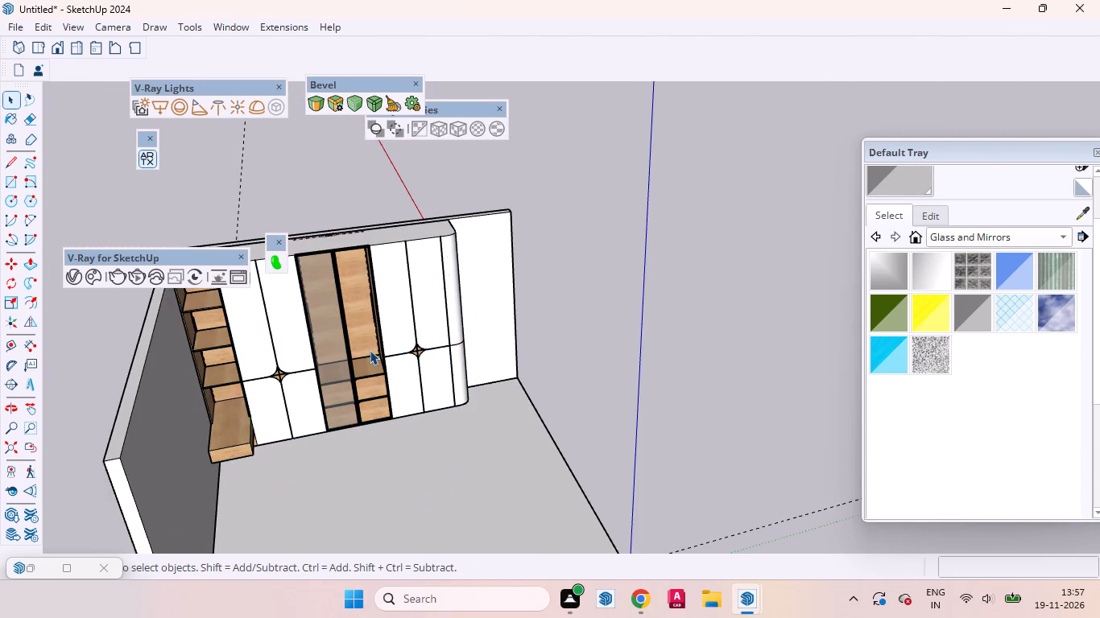
Draw an upright rectangle about 1' 4 13/16" by 8' 10 3/8" filling the right black-framed opening of the central niche.
scroll(370, 350, "up", 3)
middle_click_drag(360, 393, 470, 217)
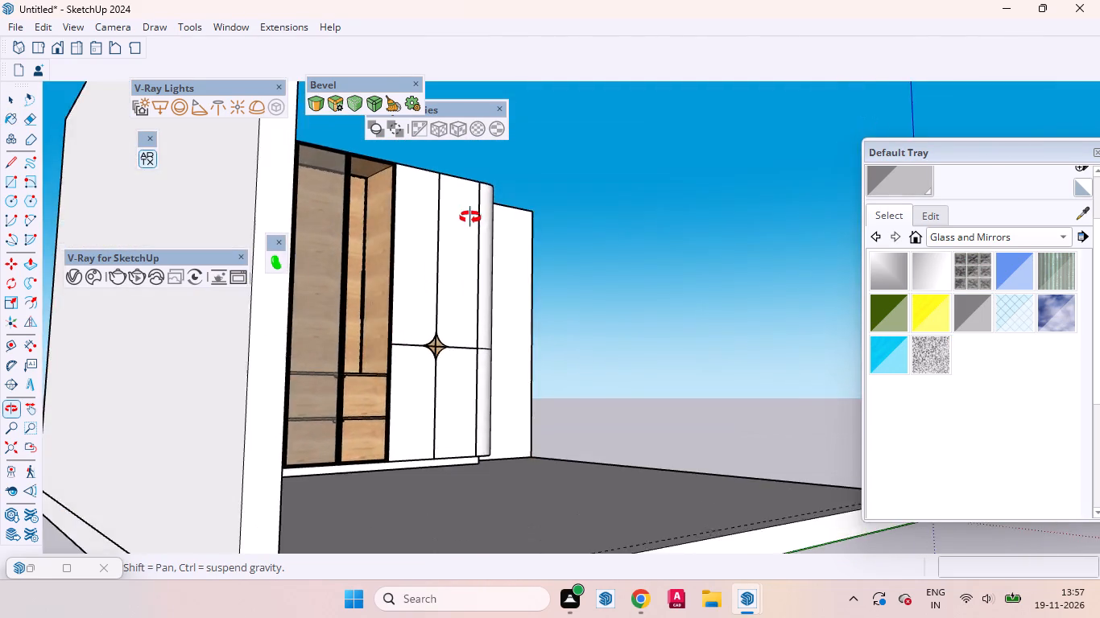
middle_click_drag(470, 217, 498, 309)
scroll(402, 186, "up", 12)
middle_click_drag(367, 212, 378, 164)
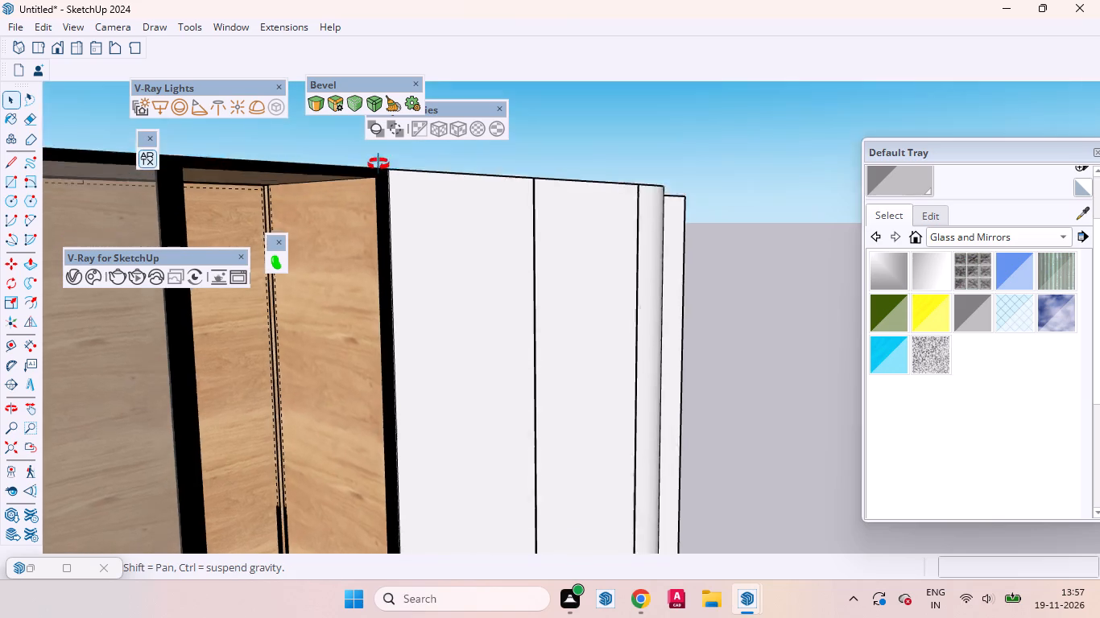
middle_click_drag(378, 164, 413, 140)
scroll(410, 149, "up", 3)
scroll(487, 468, "down", 4)
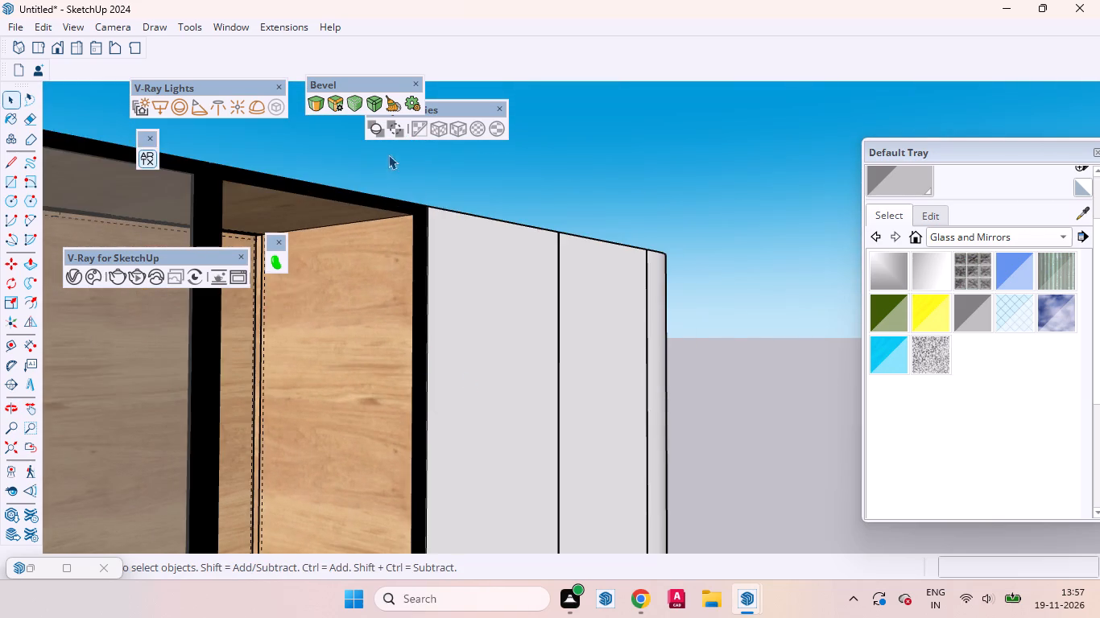
scroll(389, 152, "up", 8)
scroll(461, 288, "down", 3)
middle_click_drag(518, 331, 557, 298)
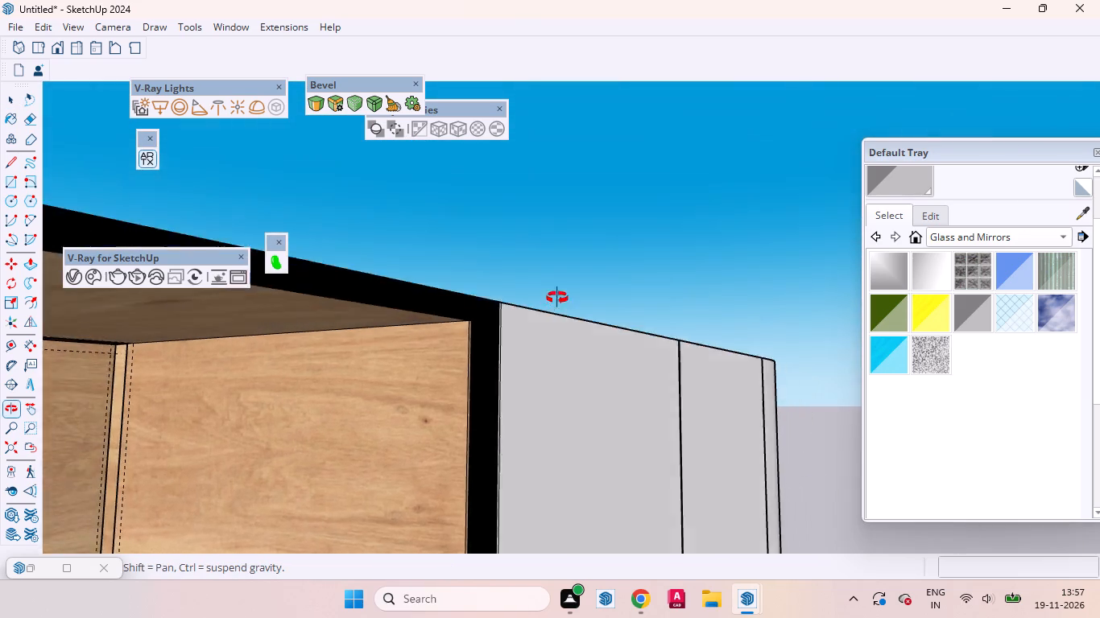
middle_click_drag(557, 298, 584, 274)
key("r")
scroll(494, 307, "up", 4)
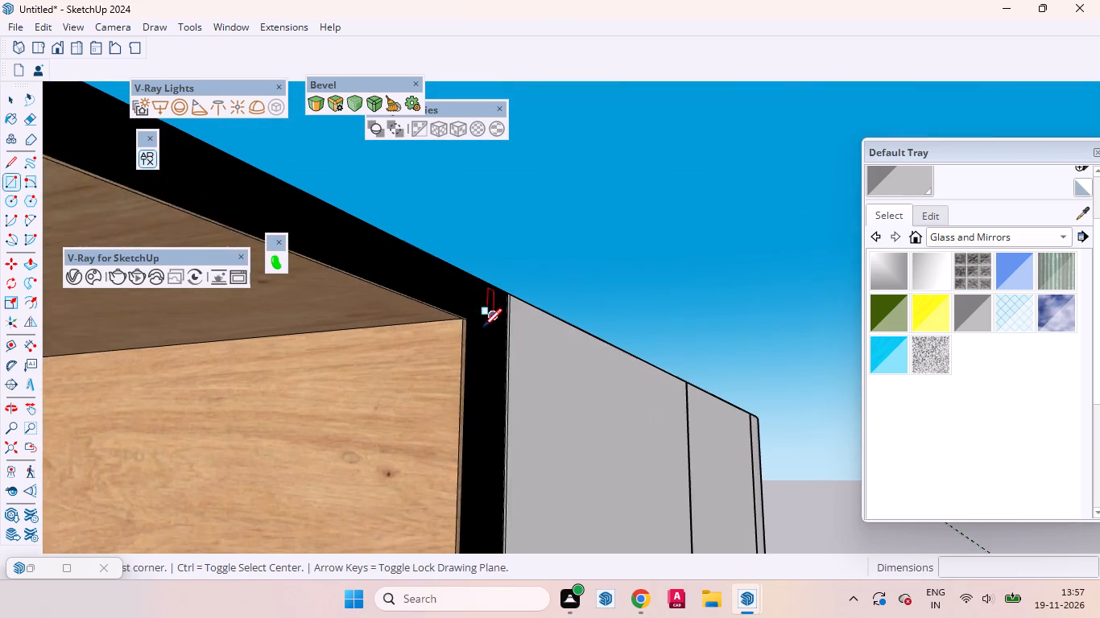
scroll(483, 327, "up", 3)
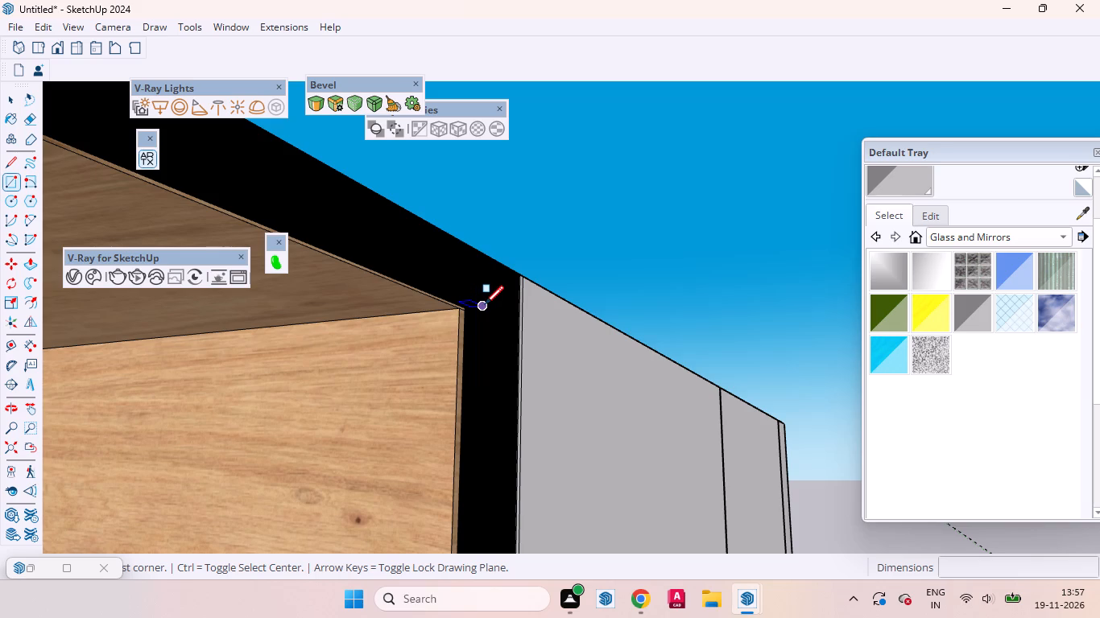
left_click(485, 304)
middle_click_drag(511, 343, 228, 451)
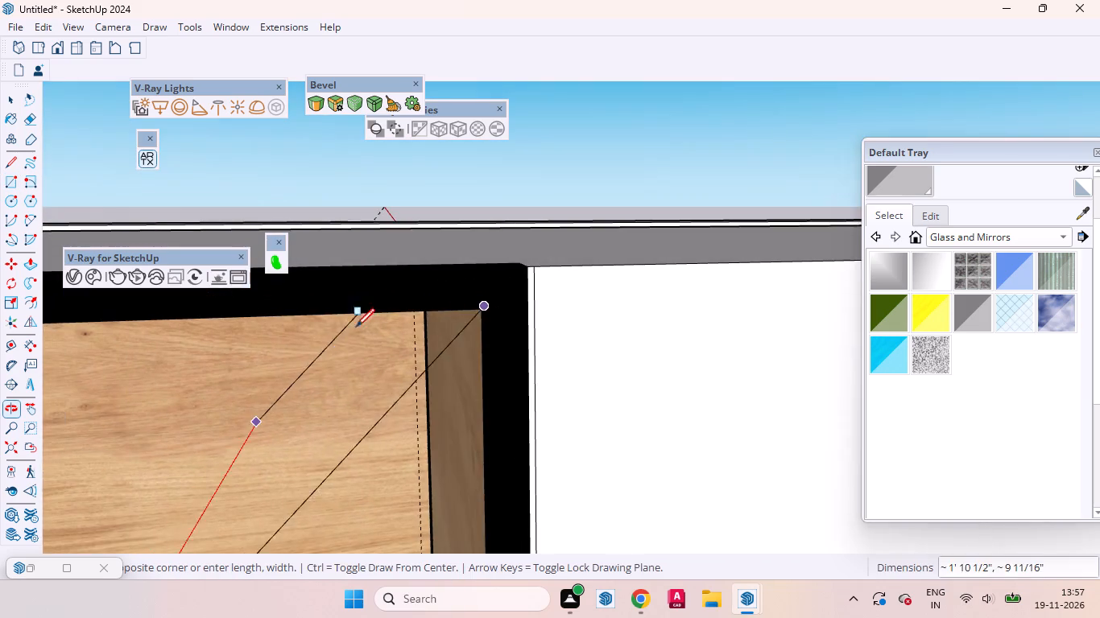
scroll(374, 273, "down", 20)
scroll(374, 273, "down", 10)
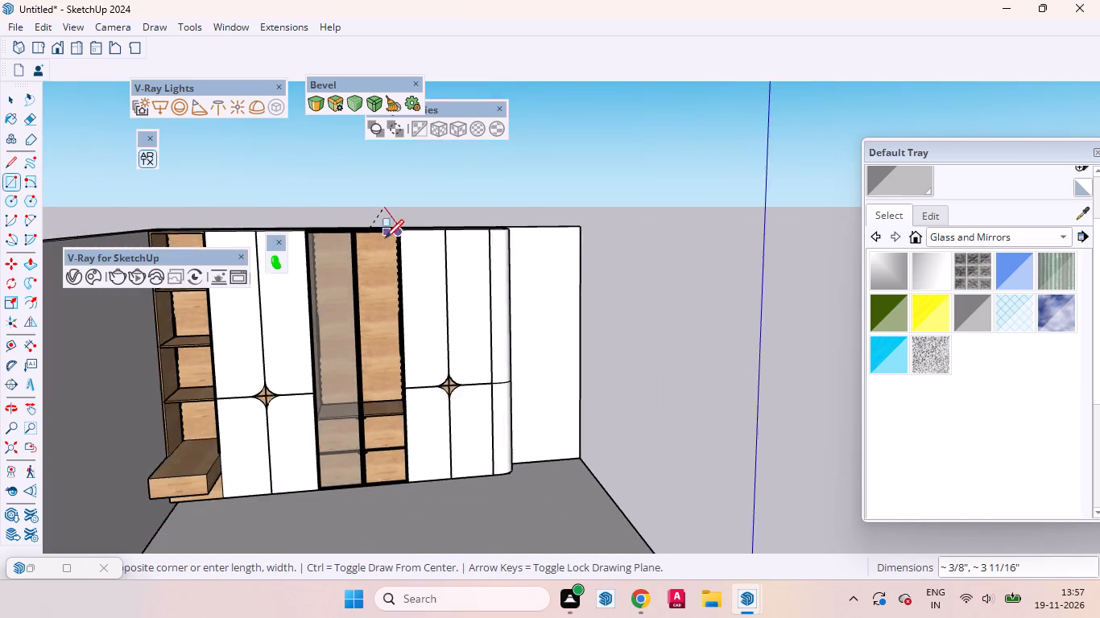
scroll(385, 238, "down", 2)
middle_click_drag(397, 418, 353, 477)
scroll(391, 364, "up", 12)
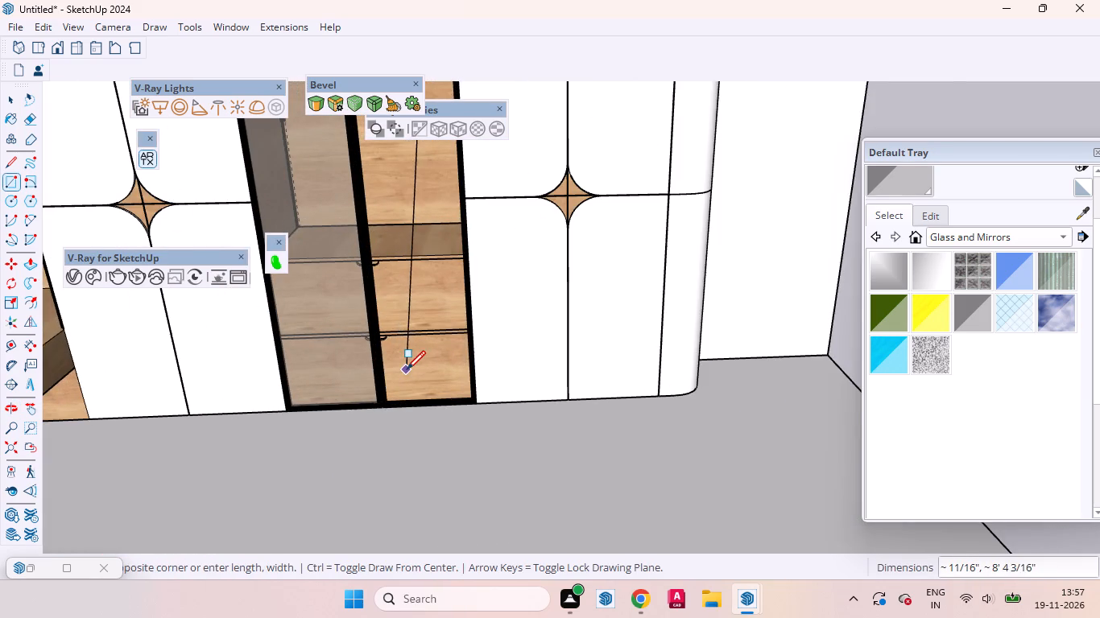
key("Left")
scroll(407, 369, "up", 9)
key("Right")
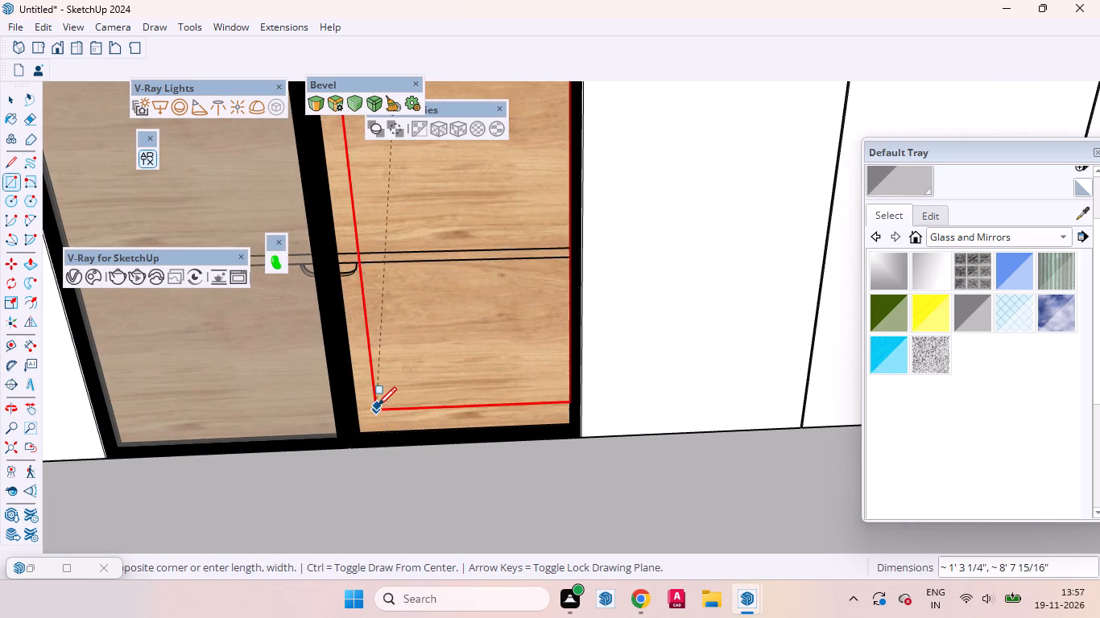
scroll(372, 418, "up", 6)
scroll(361, 433, "up", 15)
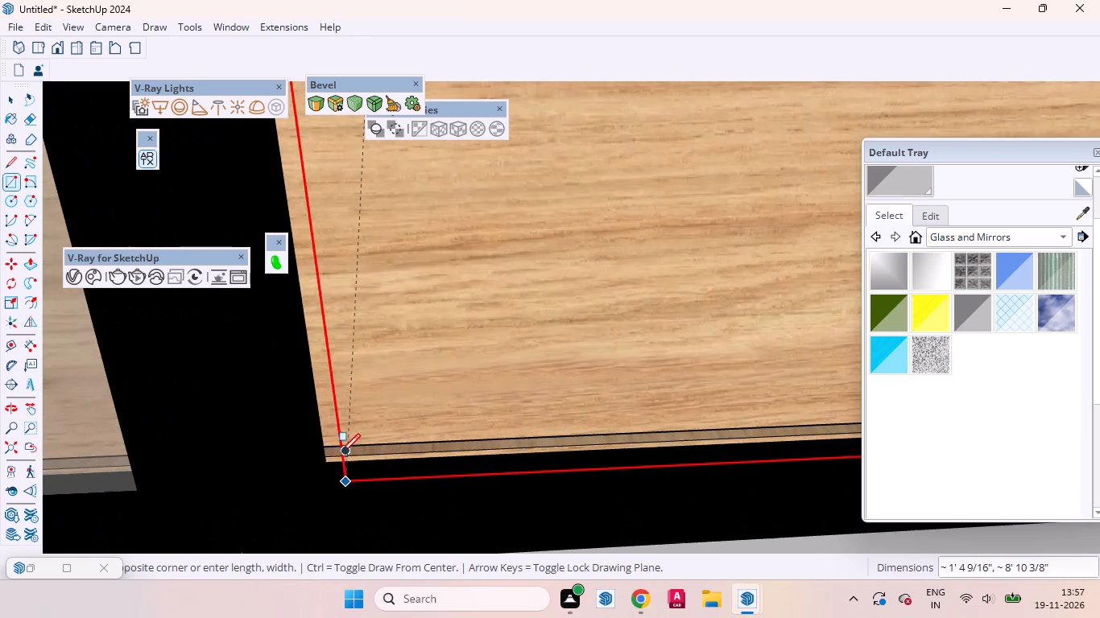
left_click(311, 503)
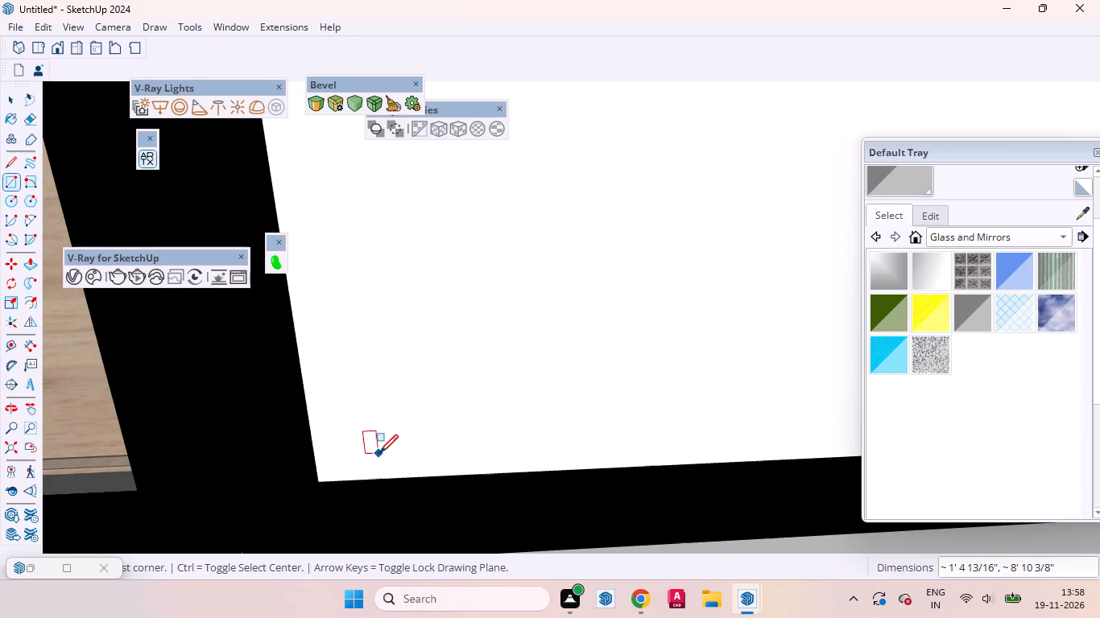
Paint the rectangle in the niche's right black-framed opening with the same translucent grey glass.
key("space")
left_click(974, 310)
left_click(647, 369)
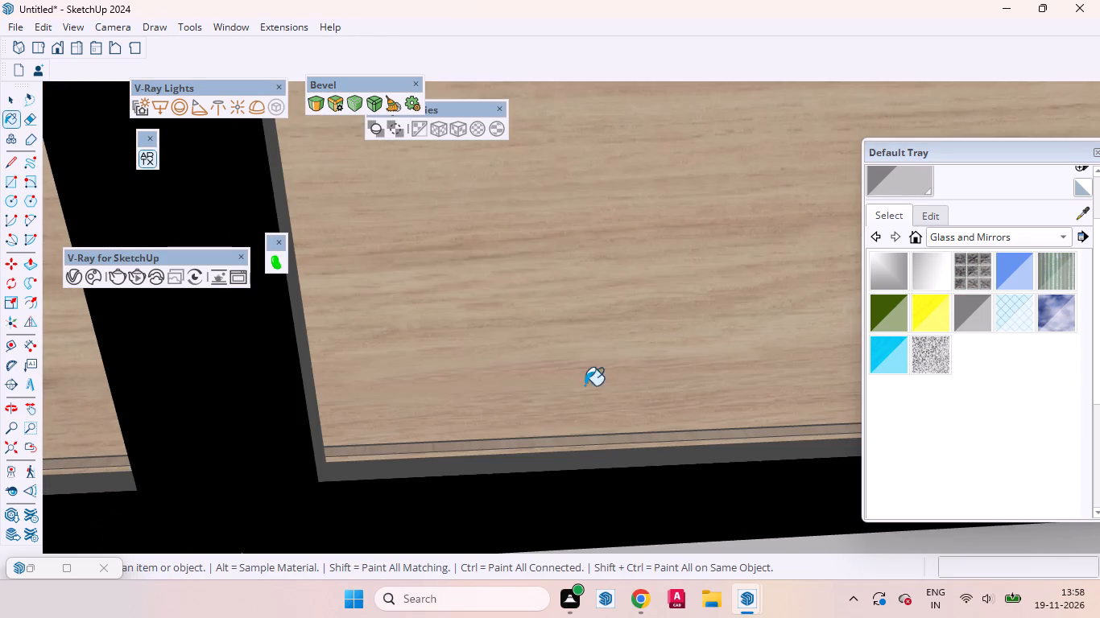
key("space")
scroll(493, 425, "down", 20)
scroll(493, 425, "down", 6)
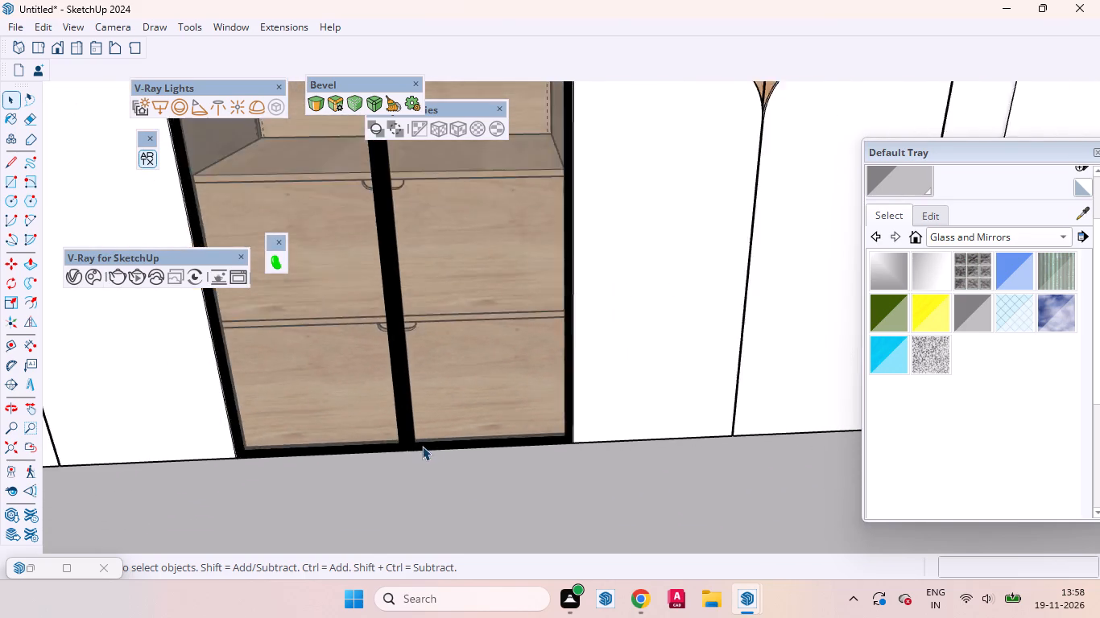
scroll(422, 446, "down", 15)
scroll(424, 442, "up", 1)
scroll(424, 440, "down", 4)
left_click(638, 407)
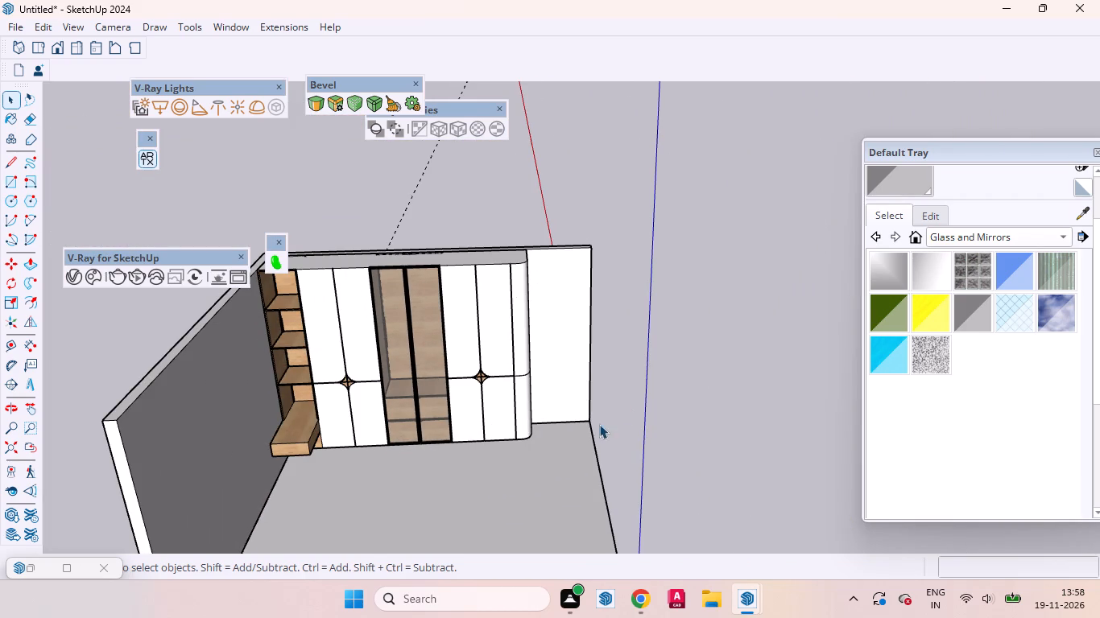
Open the wardrobe group for editing and pull the recessed plinth's front face forward by about 5 1/16".
middle_click_drag(662, 438, 364, 344)
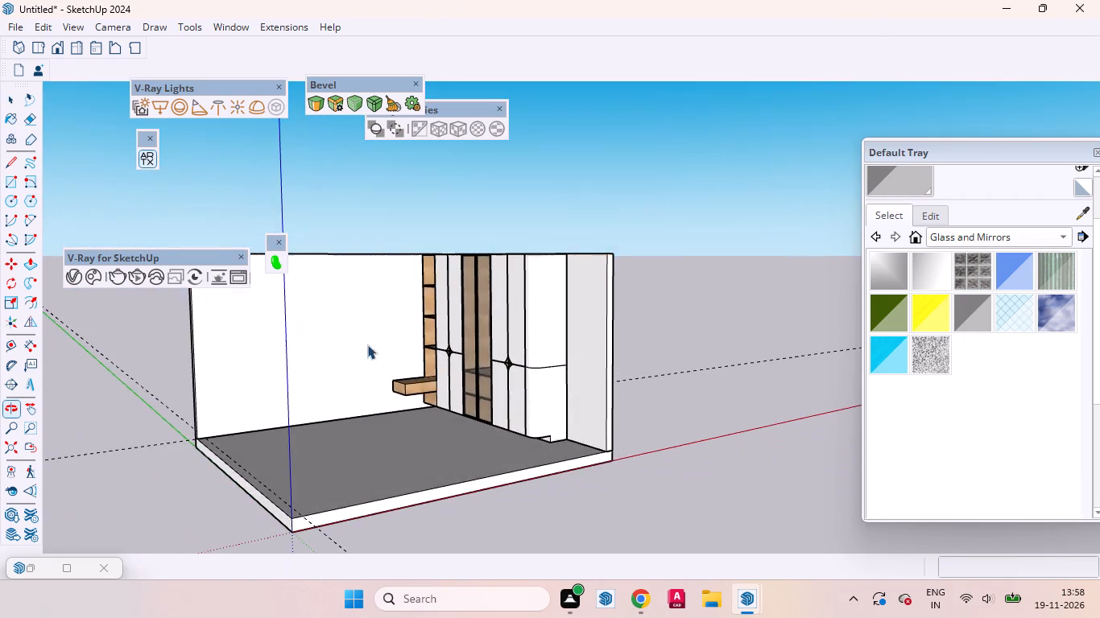
scroll(422, 402, "up", 6)
middle_click_drag(550, 442, 550, 422)
scroll(655, 472, "up", 4)
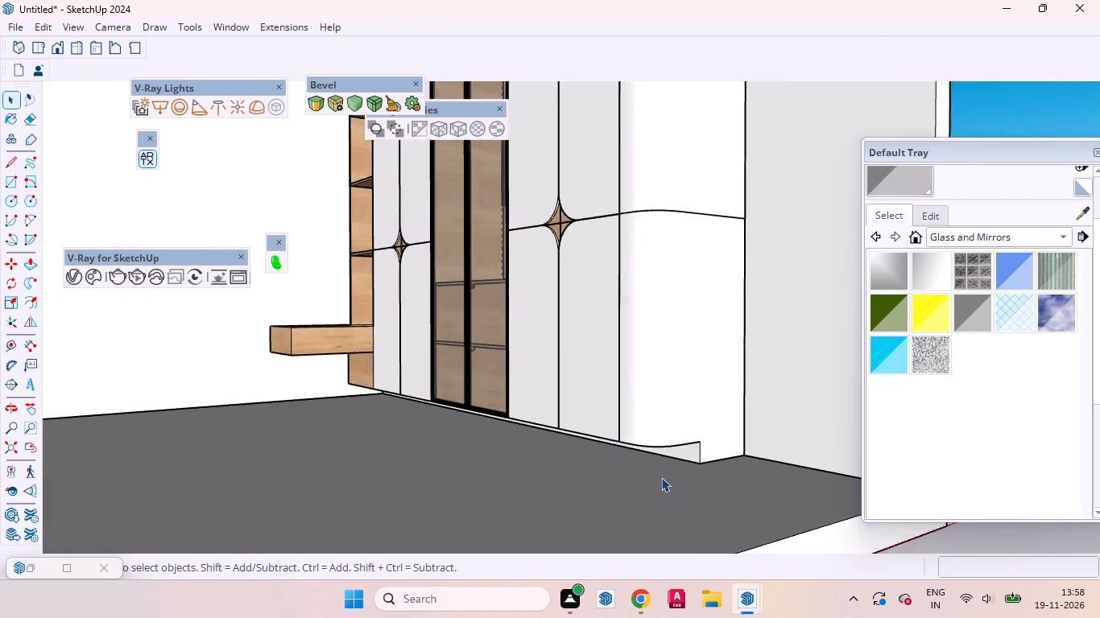
scroll(661, 477, "up", 9)
left_click(691, 445)
double_click(691, 445)
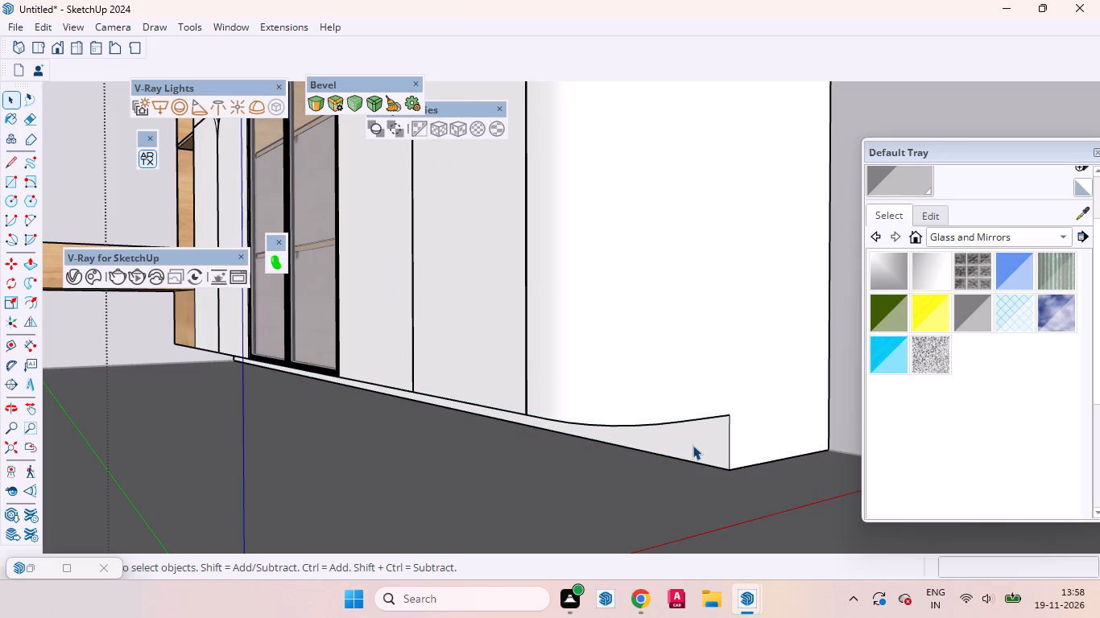
left_click(705, 445)
key("p")
left_click(705, 445)
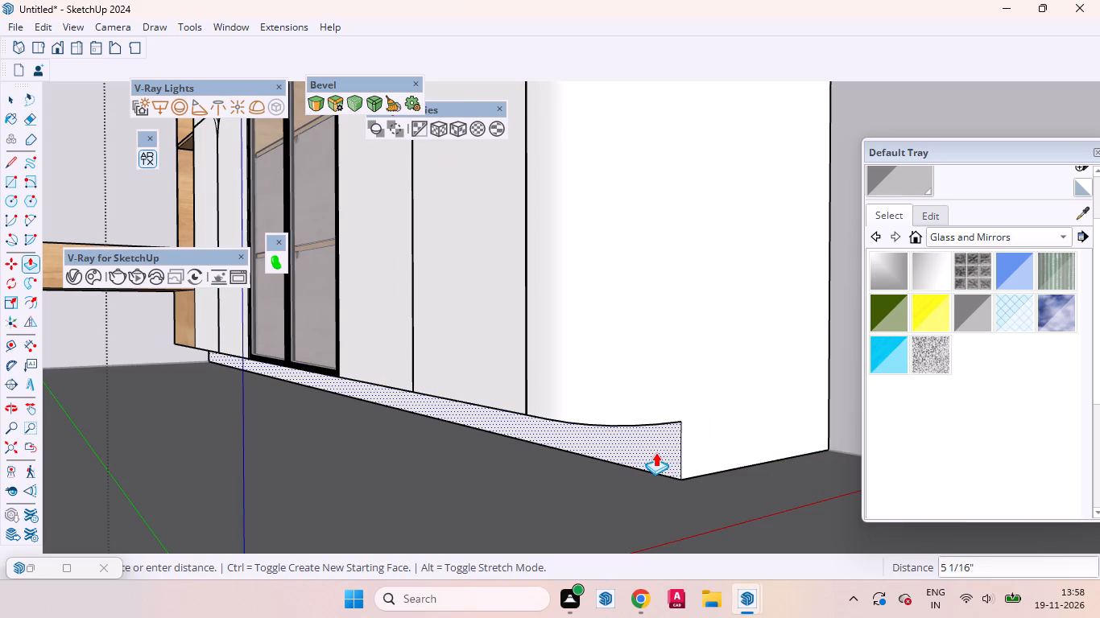
left_click(654, 454)
Pull the plinth's front face slightly further forward beneath the doors and leave the wardrobe group.
scroll(686, 468, "down", 14)
scroll(625, 508, "up", 1)
scroll(625, 510, "down", 2)
middle_click_drag(652, 496, 819, 549)
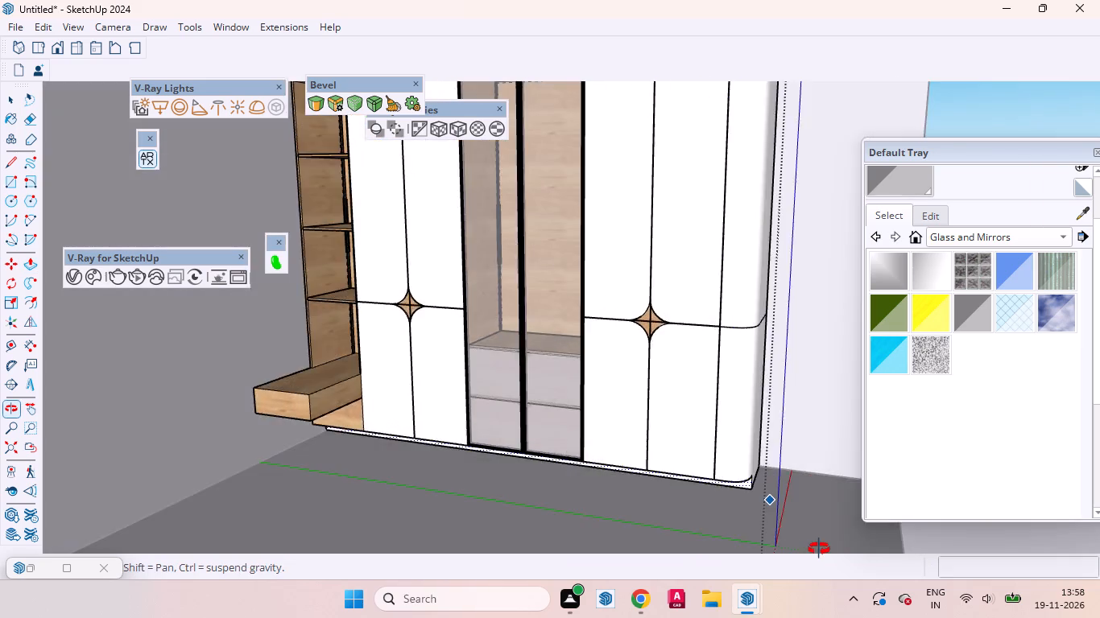
middle_click_drag(819, 549, 560, 457)
scroll(560, 457, "up", 6)
left_click(552, 438)
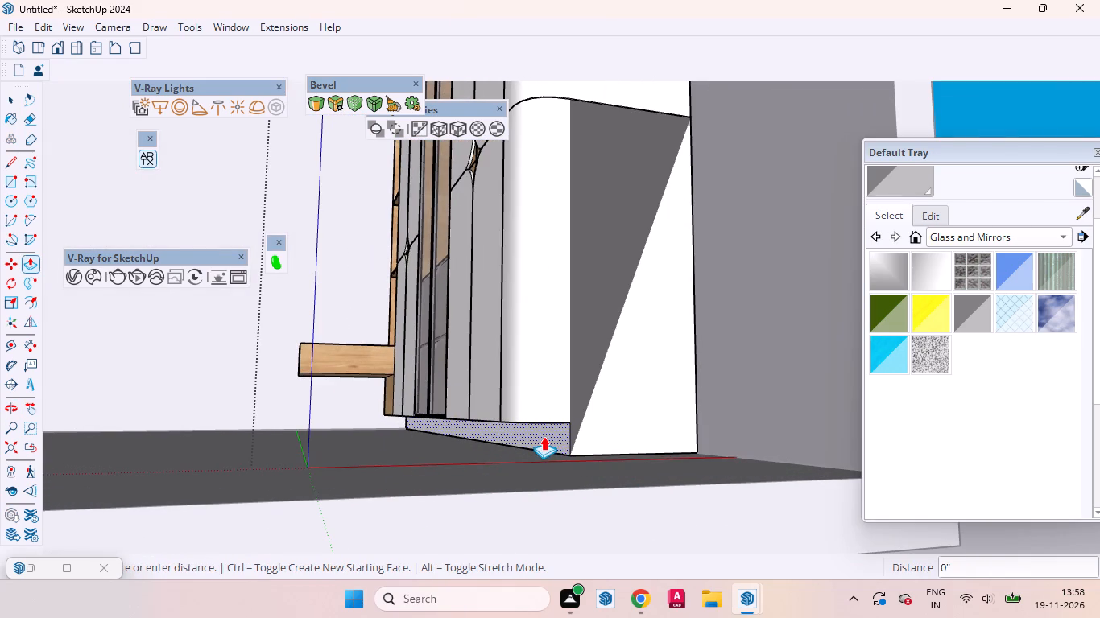
left_click(526, 439)
key("space")
scroll(553, 439, "up", 3)
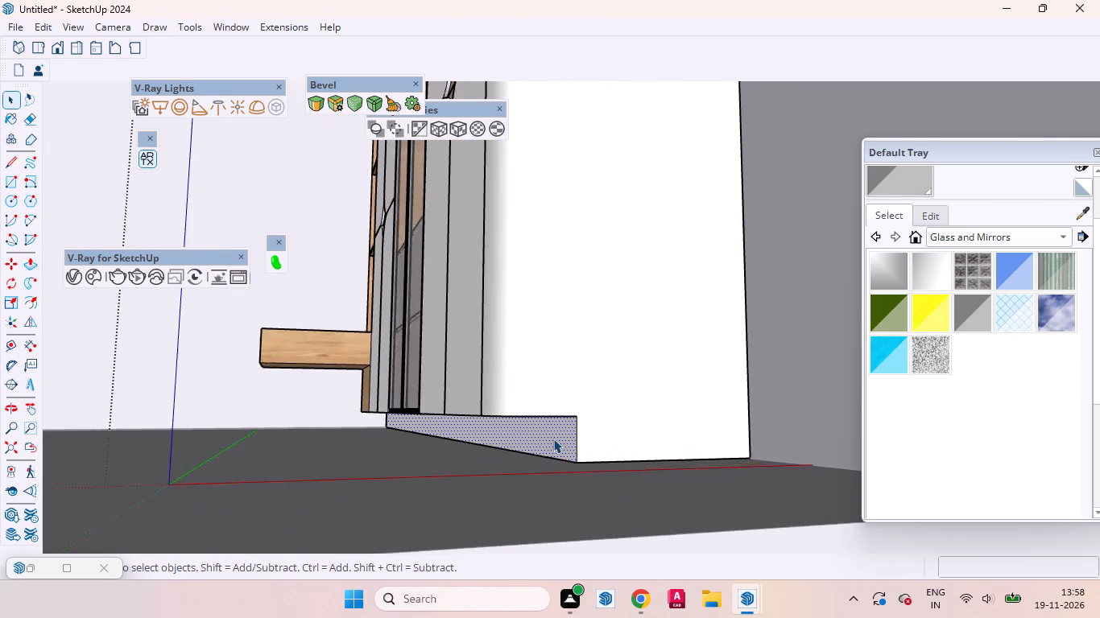
scroll(553, 439, "up", 2)
left_click(560, 432)
key("p")
left_click(560, 432)
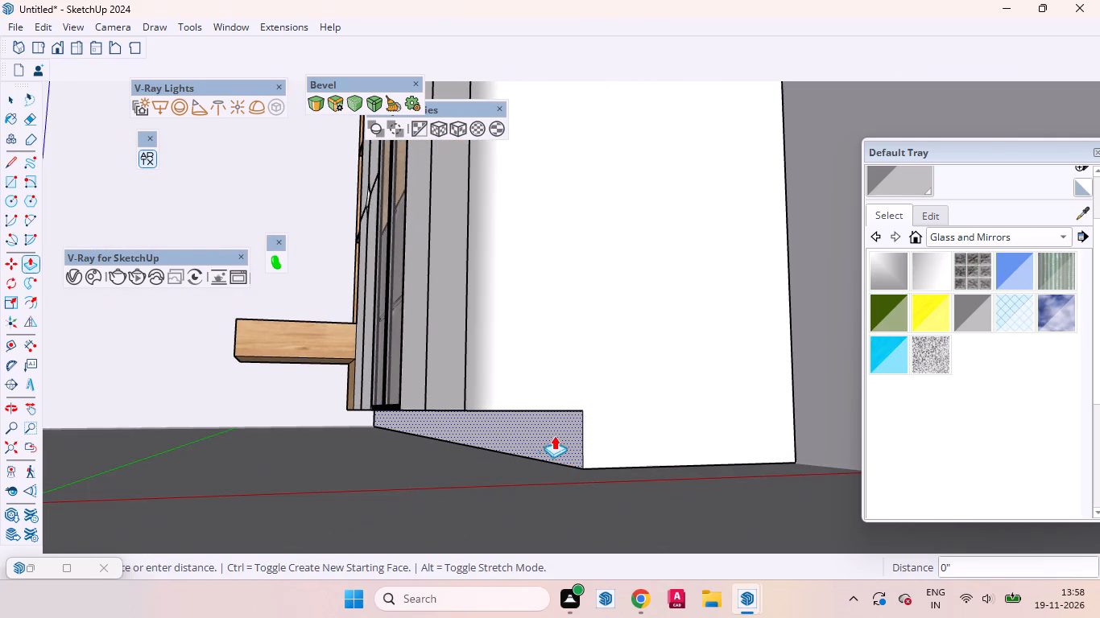
key("space")
middle_click_drag(584, 444, 810, 577)
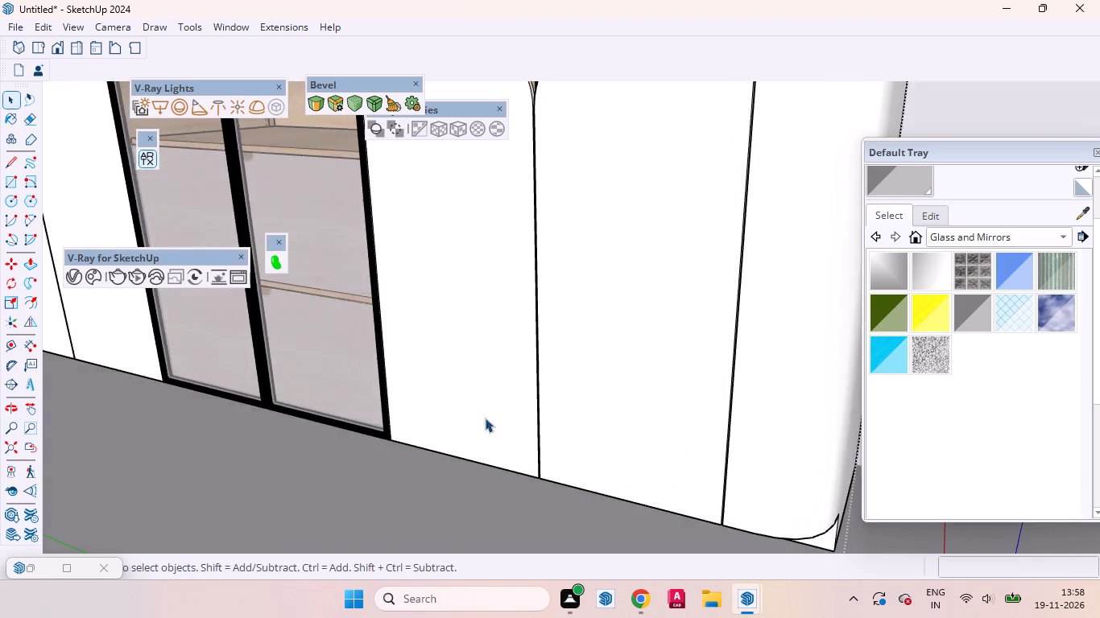
scroll(480, 398, "down", 10)
scroll(464, 392, "up", 1)
scroll(478, 411, "down", 9)
left_click(709, 478)
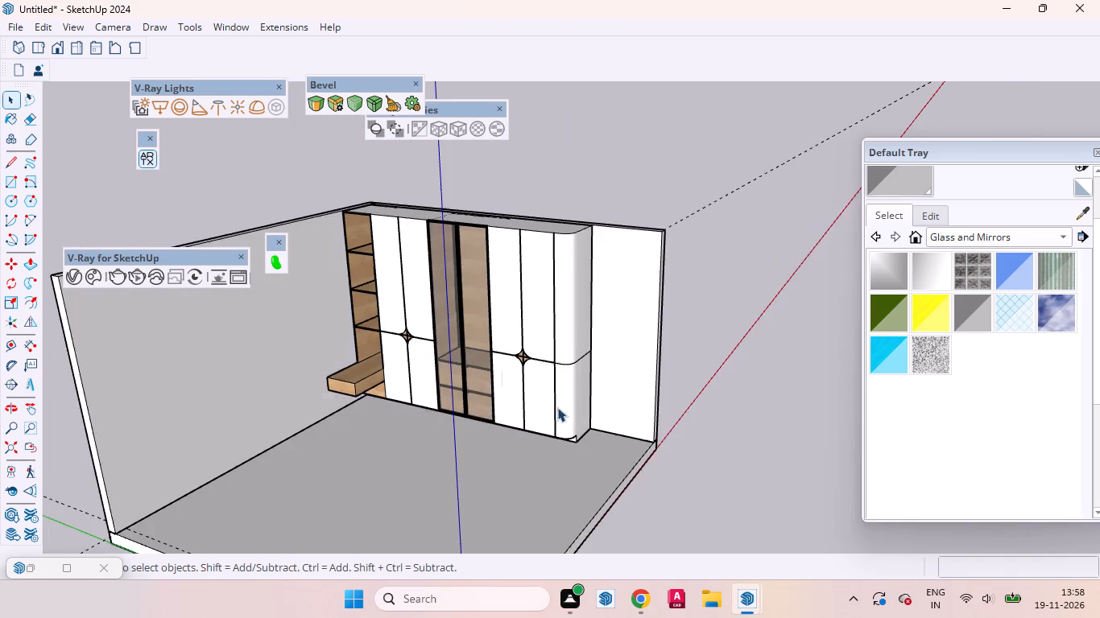
Open the wardrobe group and split the plinth's front face with a 4" vertical line below the door joint near the curved end.
scroll(502, 353, "up", 4)
middle_click_drag(585, 377, 389, 443)
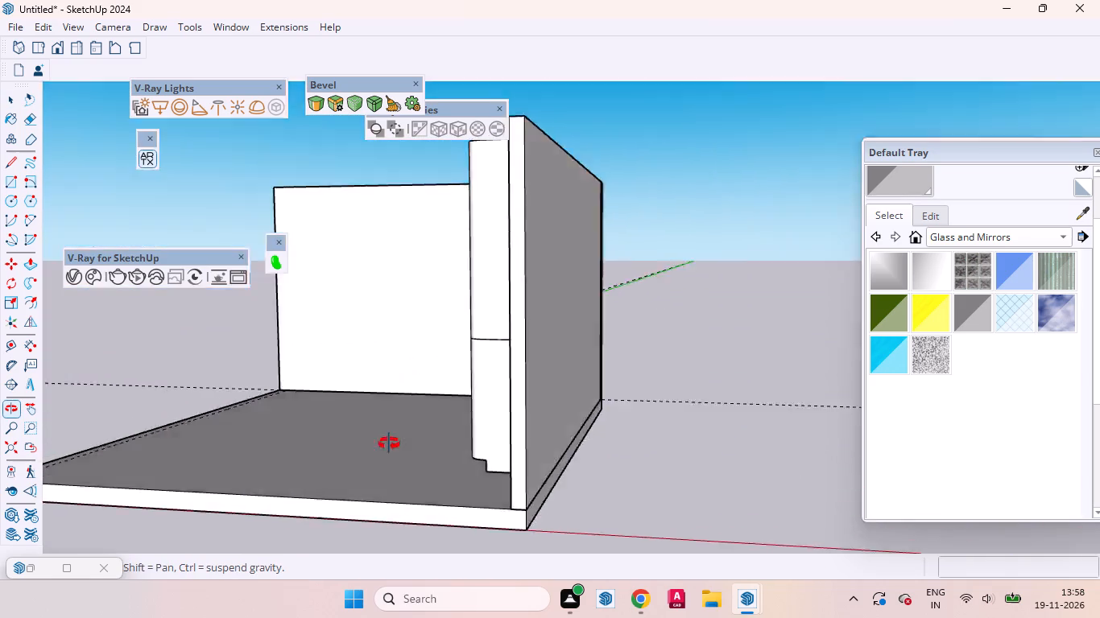
middle_click_drag(389, 443, 606, 495)
scroll(658, 359, "down", 12)
middle_click_drag(608, 370, 545, 220)
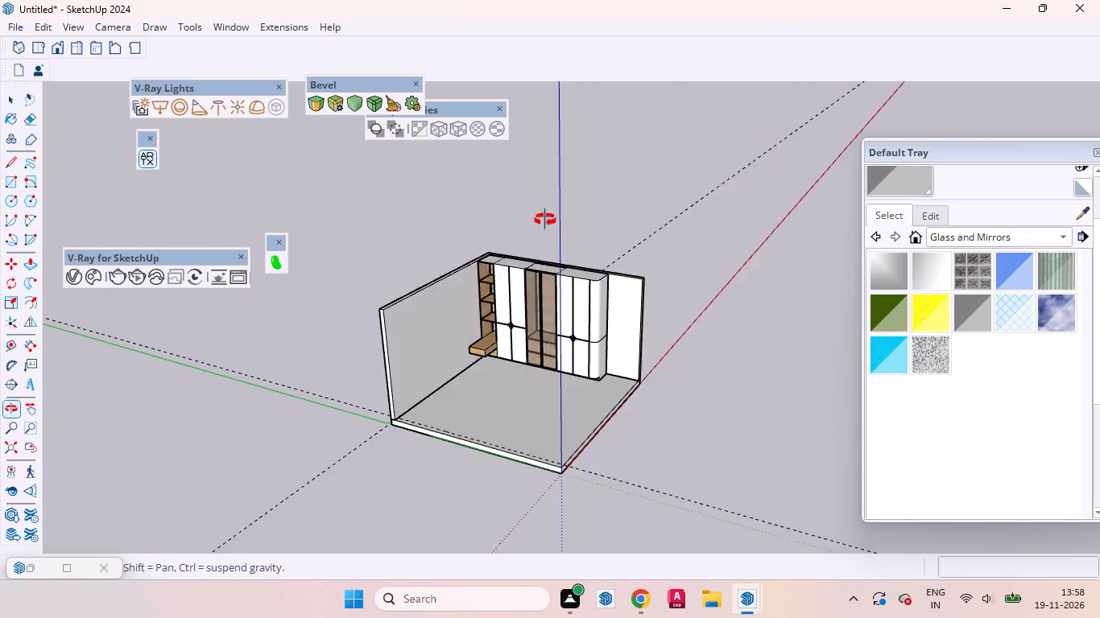
middle_click_drag(545, 220, 498, 201)
scroll(537, 325, "up", 16)
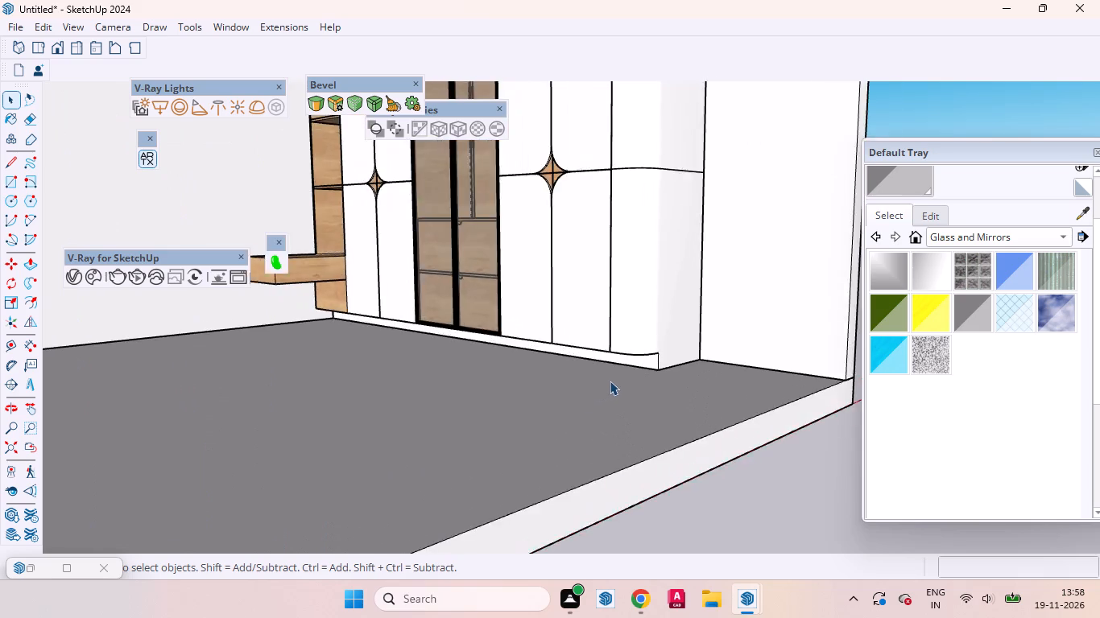
scroll(610, 381, "up", 16)
left_click(634, 350)
middle_click_drag(616, 337, 662, 306)
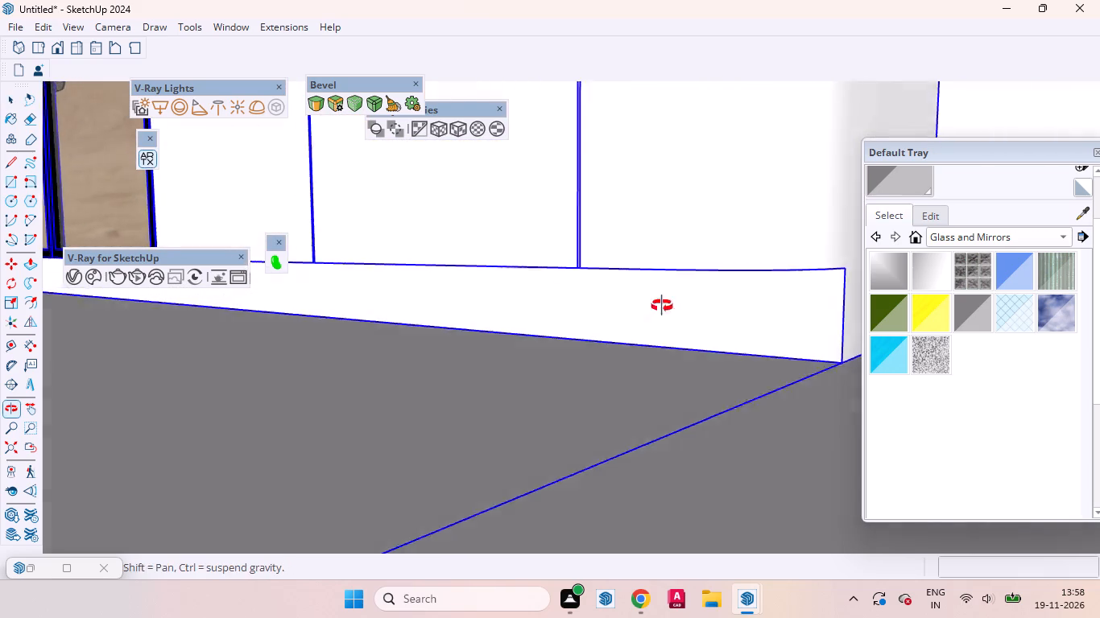
middle_click_drag(662, 306, 664, 301)
double_click(670, 276)
left_click(646, 273)
middle_click_drag(631, 266, 698, 269)
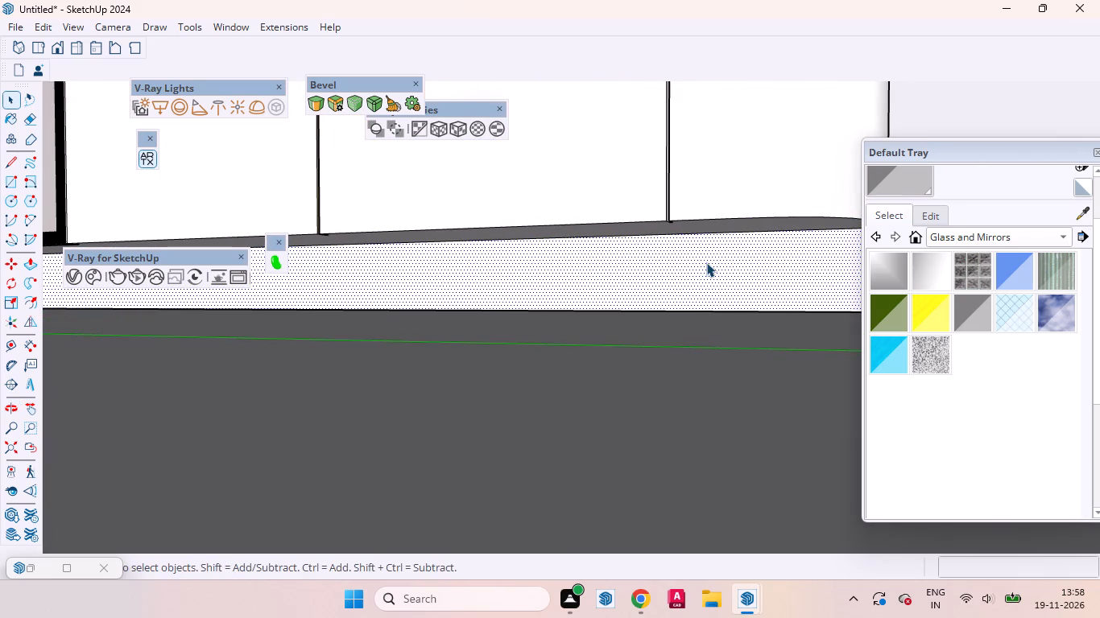
key("p")
scroll(681, 260, "up", 6)
key("space")
type("pl")
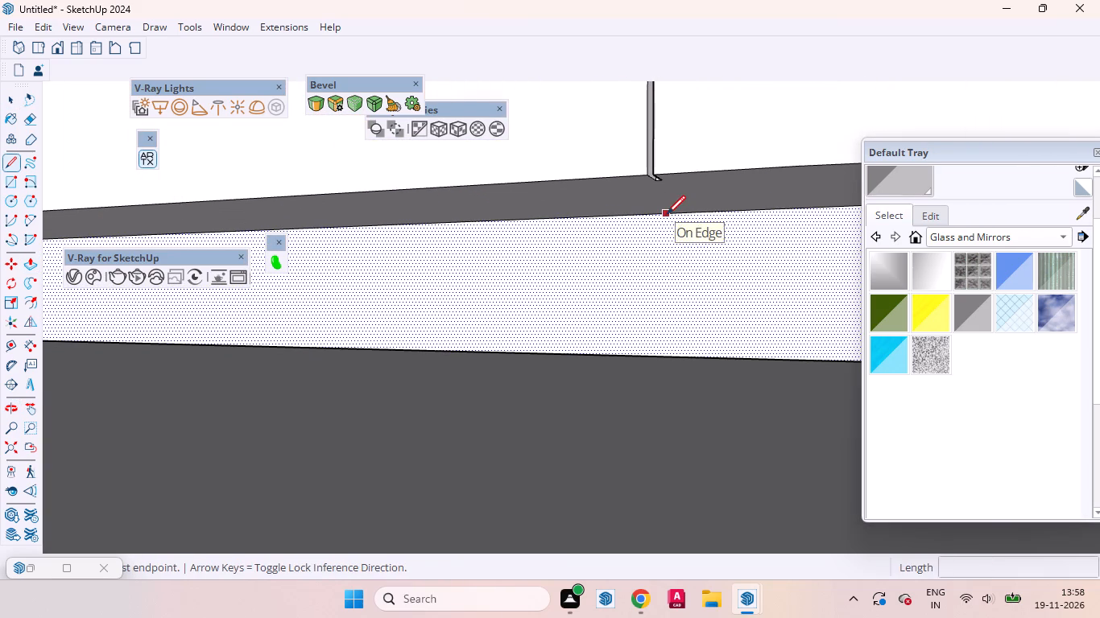
left_click(657, 214)
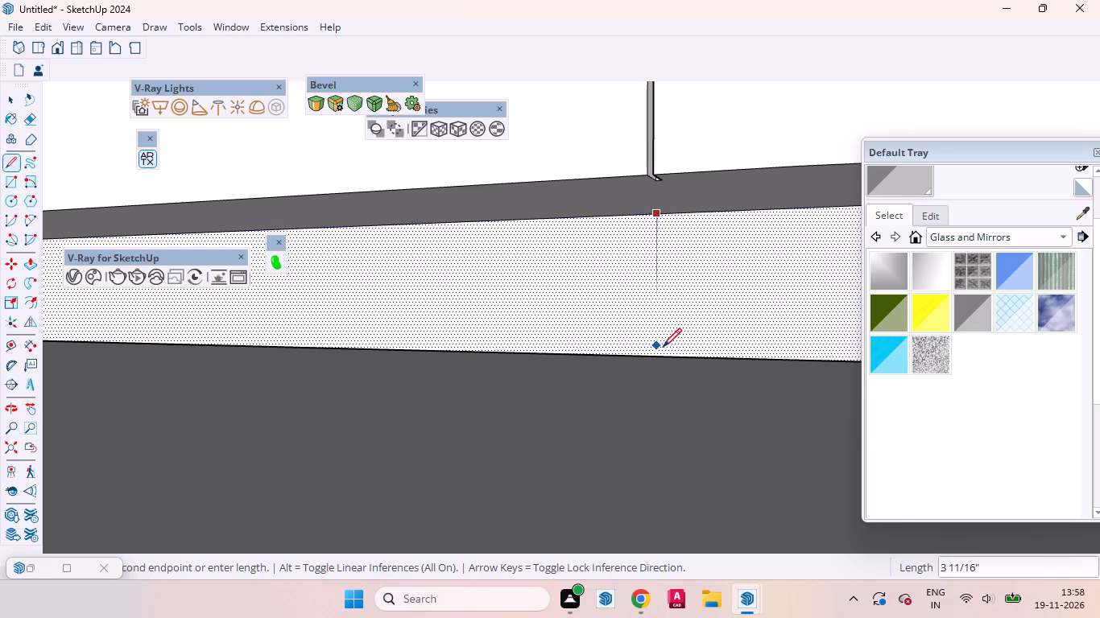
key("Up")
left_click(662, 358)
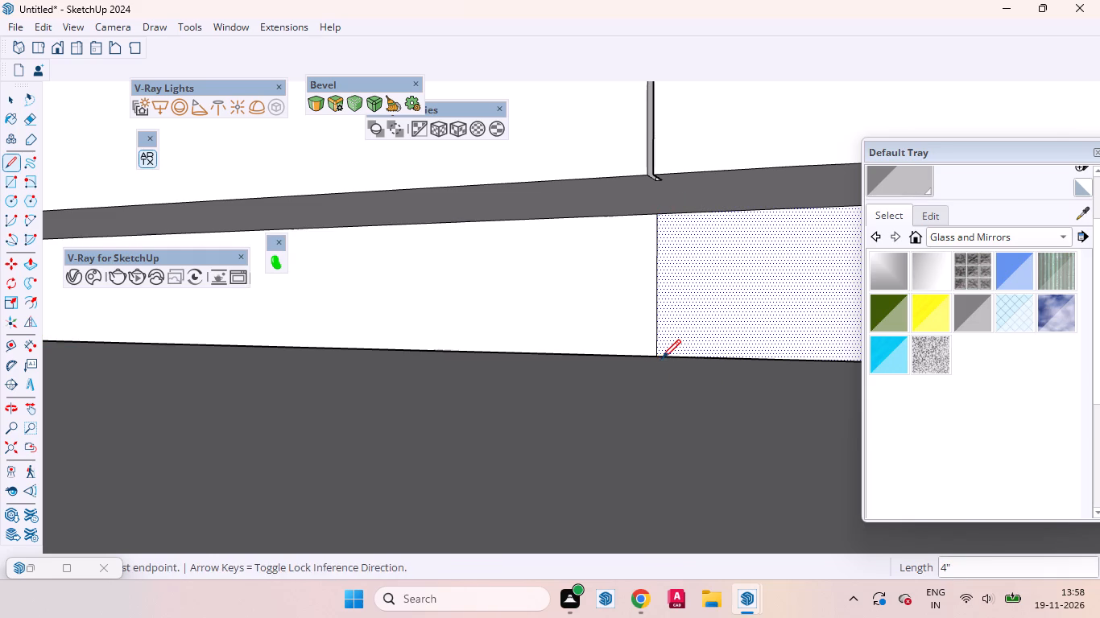
Pull the longer plinth section, away from the curved end, forward by about 5 9/16" beneath the doors.
key("space")
left_click(612, 311)
key("p")
left_click(612, 311)
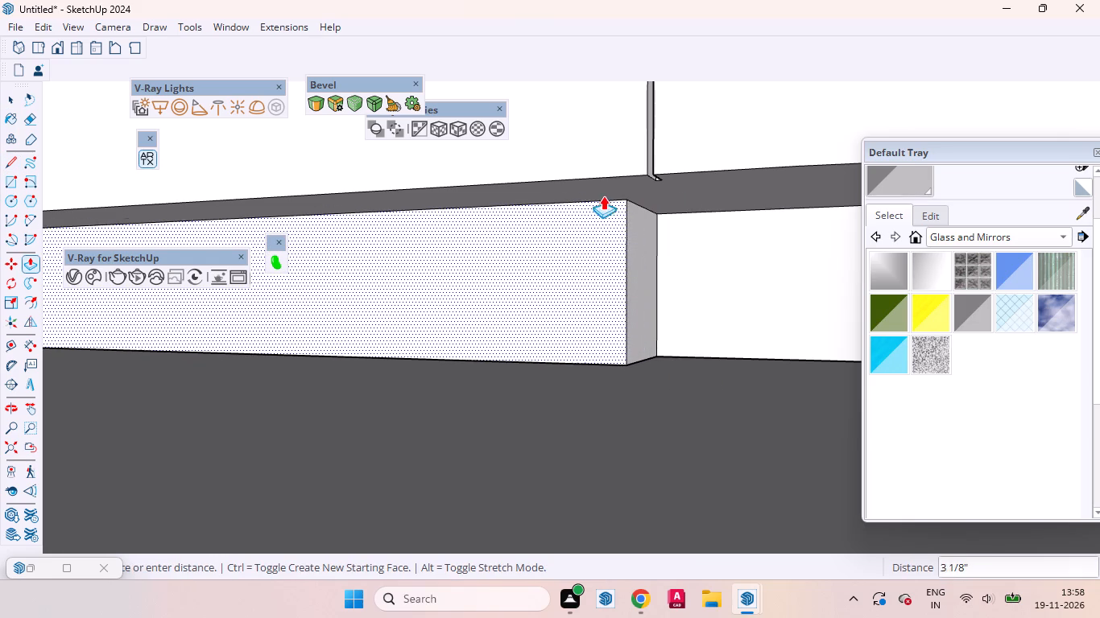
left_click(604, 178)
Push the front of the pulled-out plinth section partway back behind the door fronts and leave the wardrobe group.
middle_click_drag(612, 256, 527, 284)
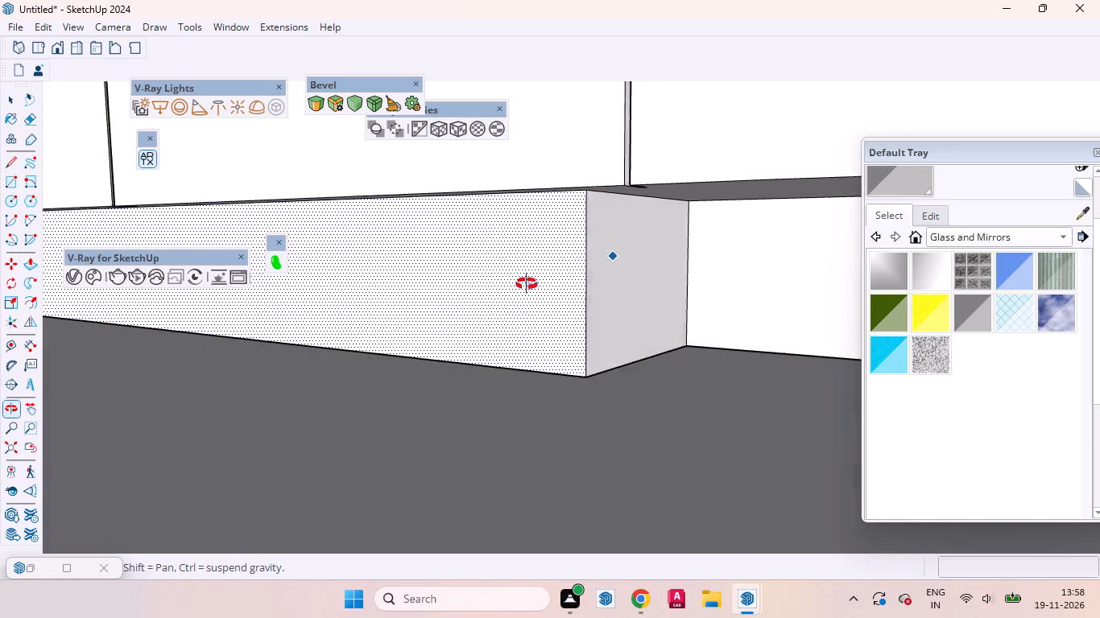
middle_click_drag(527, 284, 370, 257)
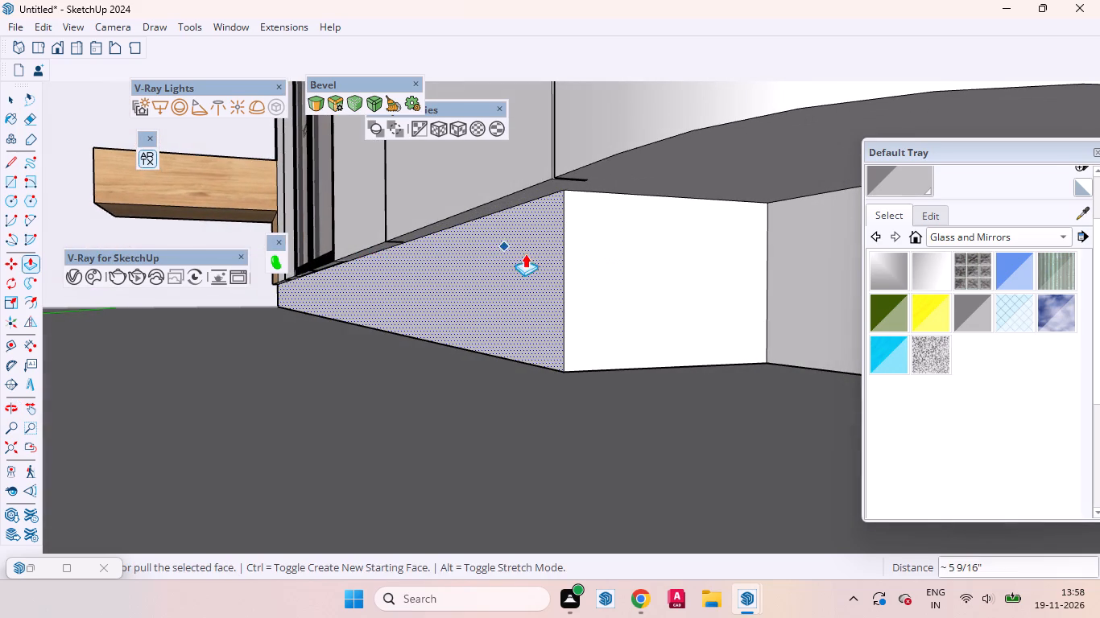
left_click(542, 256)
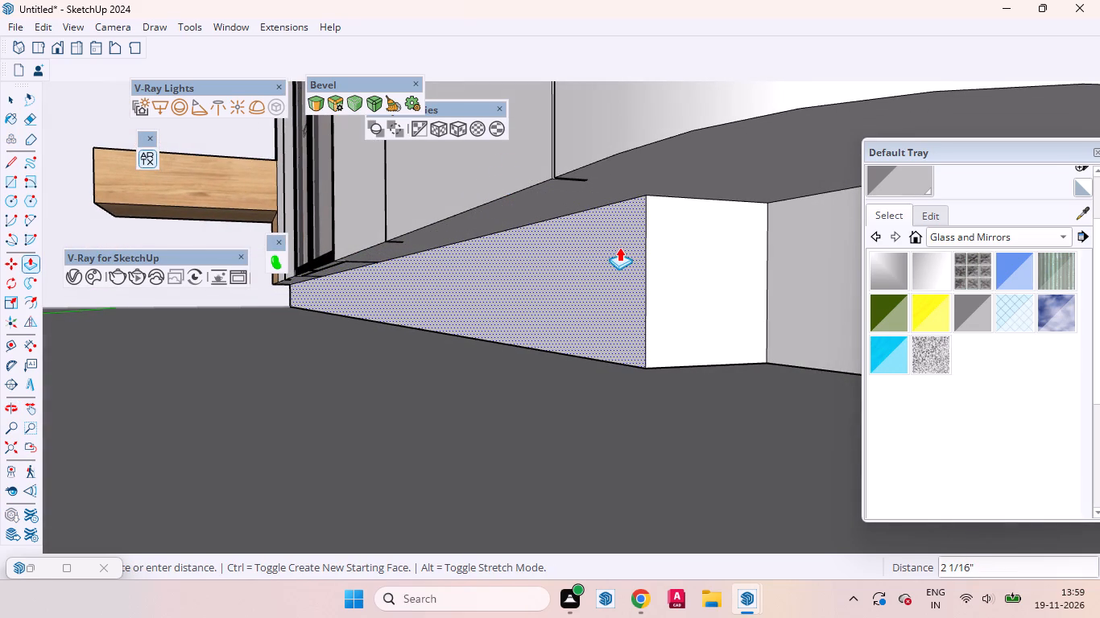
left_click(652, 246)
key("space")
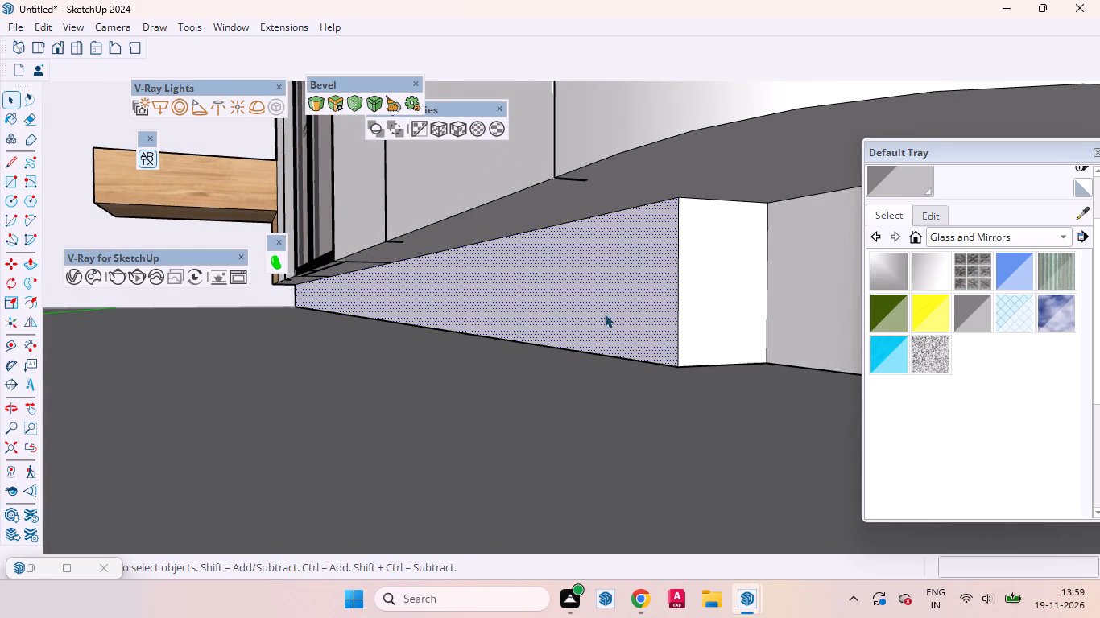
scroll(600, 348, "down", 18)
scroll(620, 373, "up", 1)
scroll(620, 375, "down", 2)
left_click(681, 496)
scroll(605, 375, "down", 4)
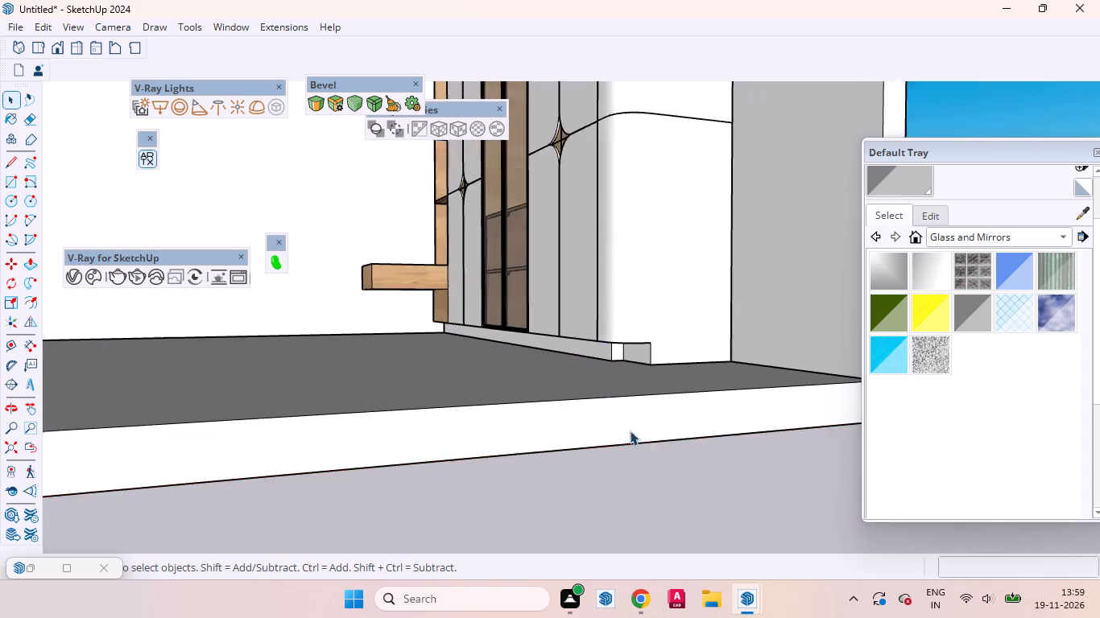
scroll(630, 431, "down", 1)
middle_click_drag(580, 376, 650, 452)
scroll(600, 368, "down", 6)
Reopen the wardrobe group and extend the stepped plinth section's end face about 10 1/8" towards the wardrobe's outer side.
scroll(646, 378, "up", 9)
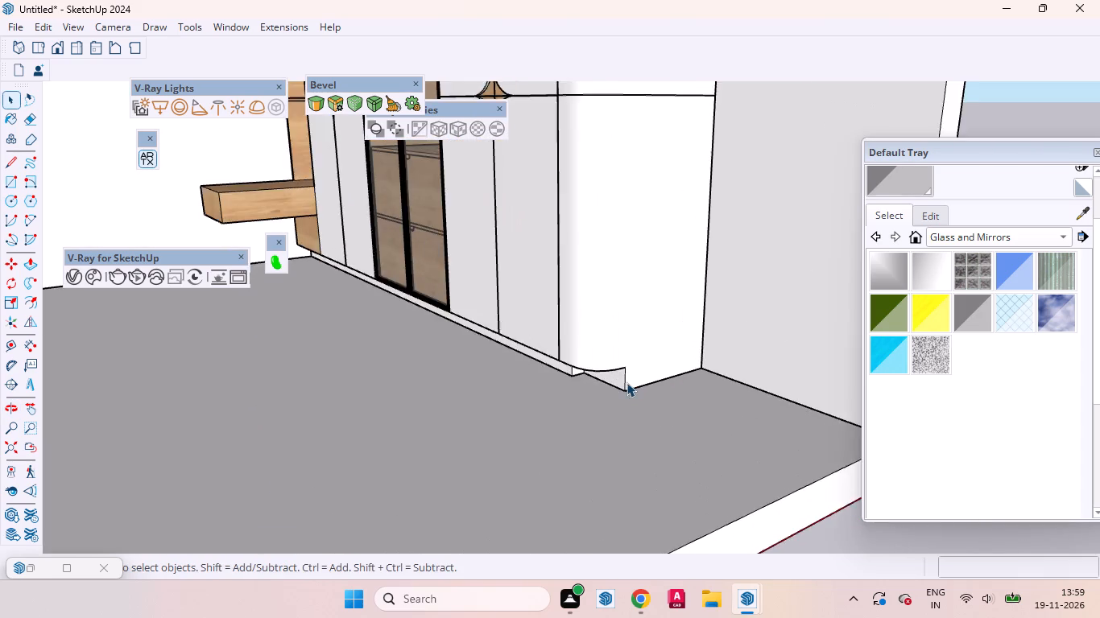
scroll(627, 382, "up", 5)
middle_click_drag(602, 400, 561, 349)
scroll(538, 339, "up", 7)
left_click(484, 275)
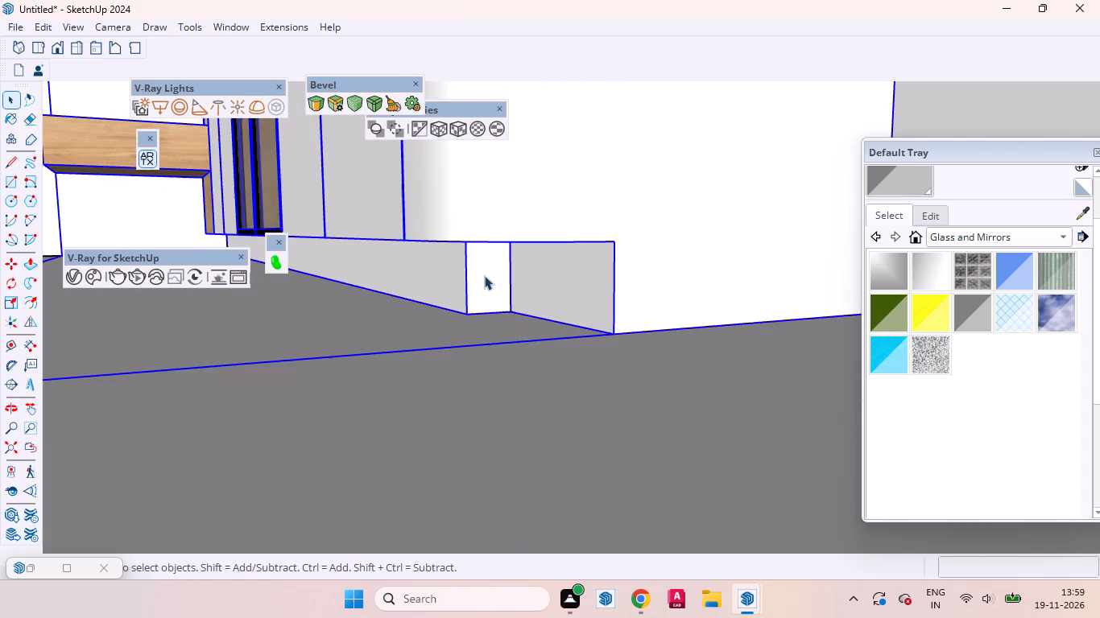
double_click(485, 274)
left_click(490, 289)
key("p")
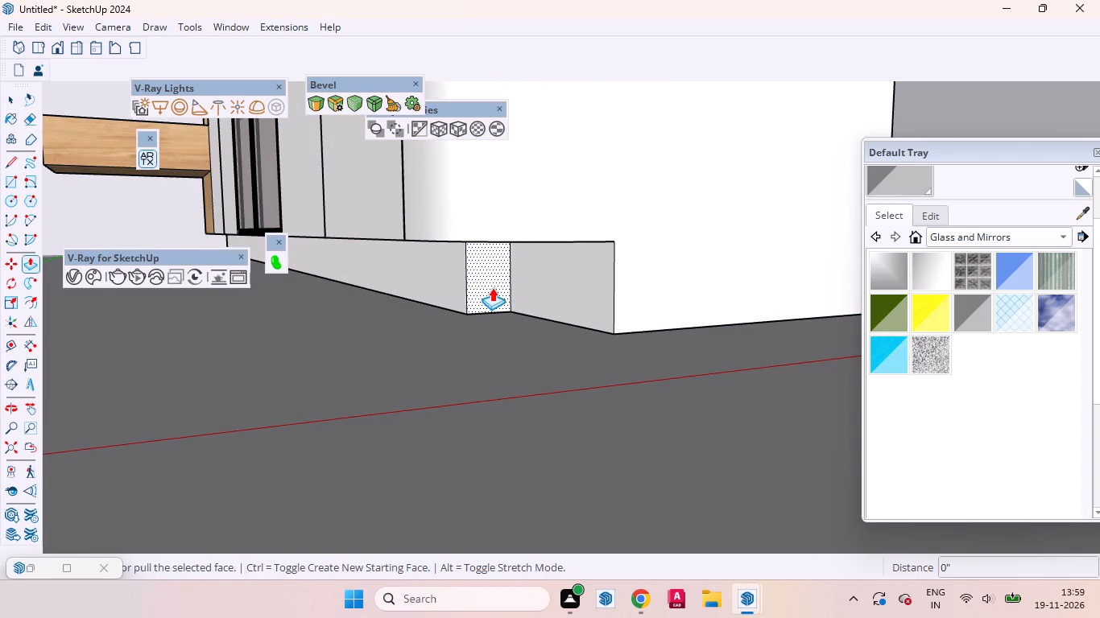
left_click(492, 287)
left_click(616, 240)
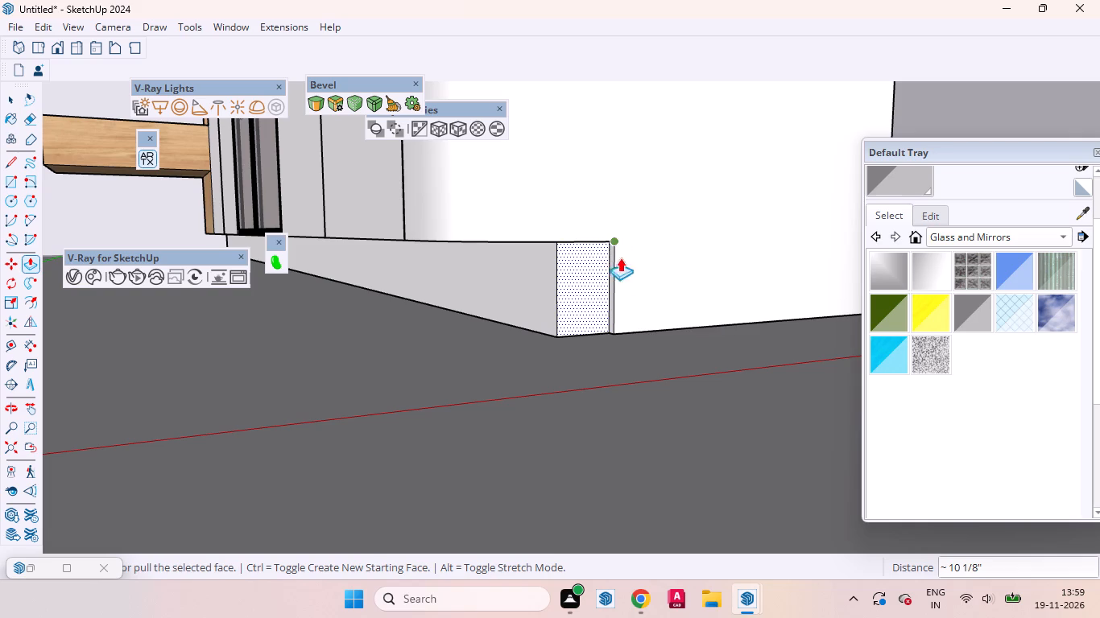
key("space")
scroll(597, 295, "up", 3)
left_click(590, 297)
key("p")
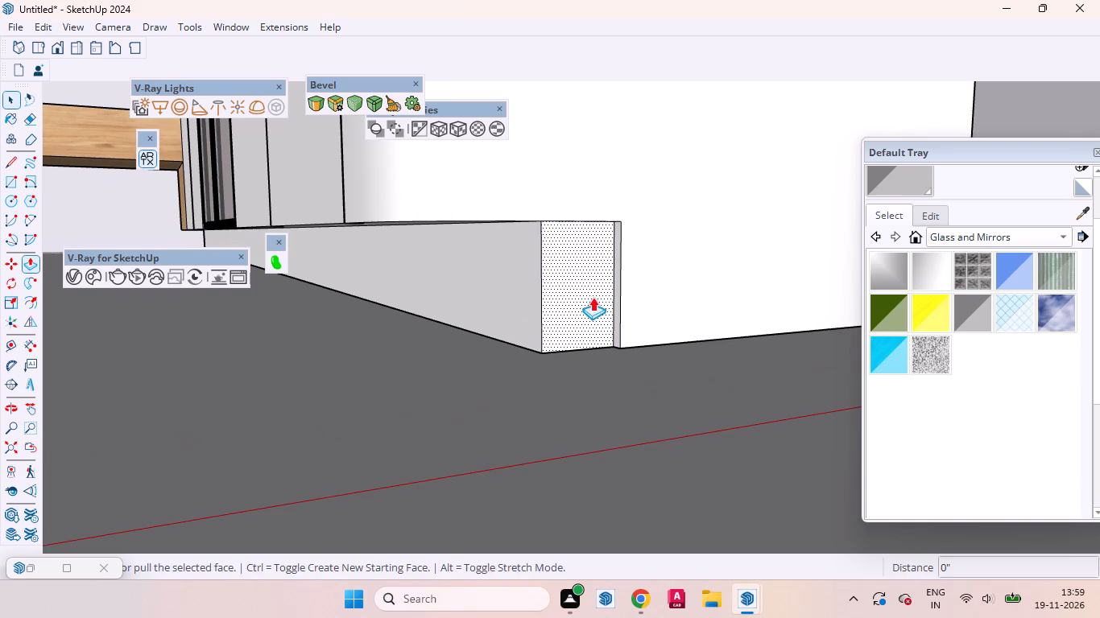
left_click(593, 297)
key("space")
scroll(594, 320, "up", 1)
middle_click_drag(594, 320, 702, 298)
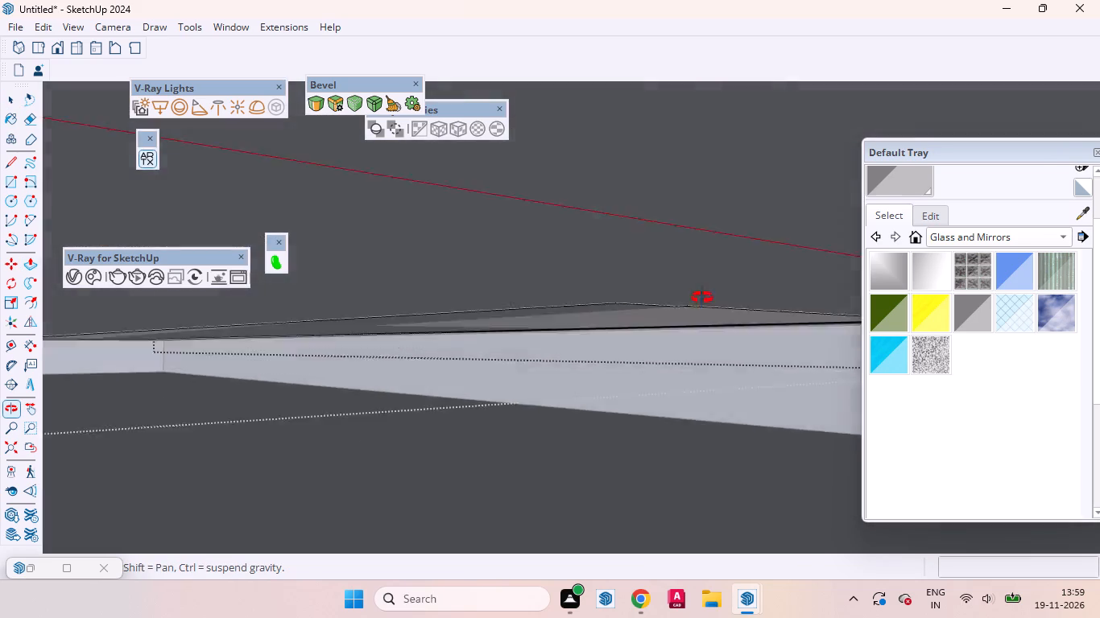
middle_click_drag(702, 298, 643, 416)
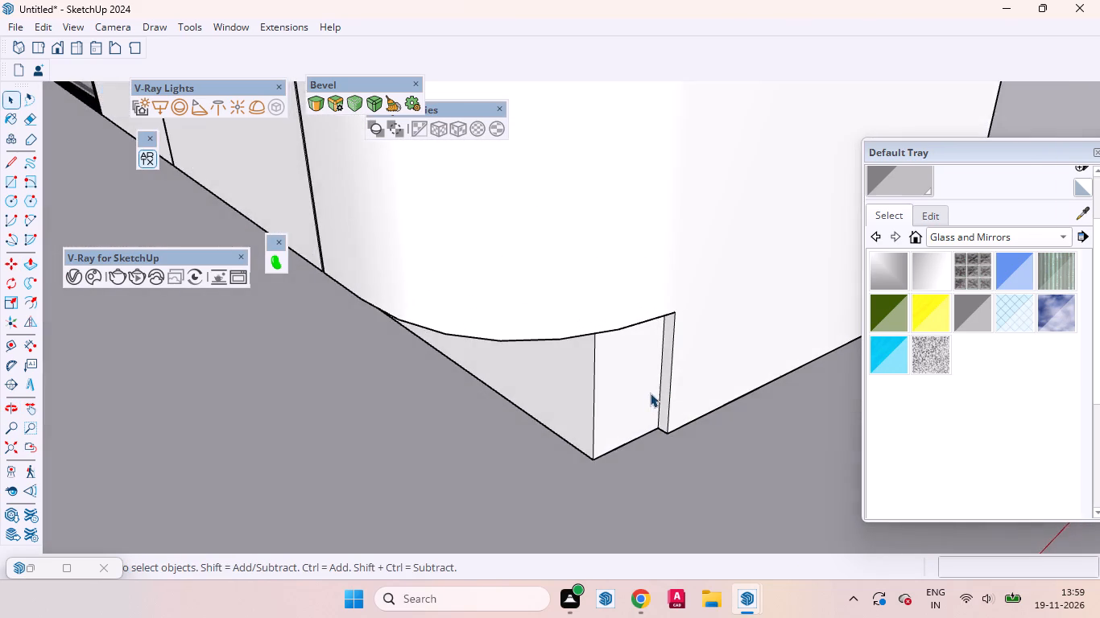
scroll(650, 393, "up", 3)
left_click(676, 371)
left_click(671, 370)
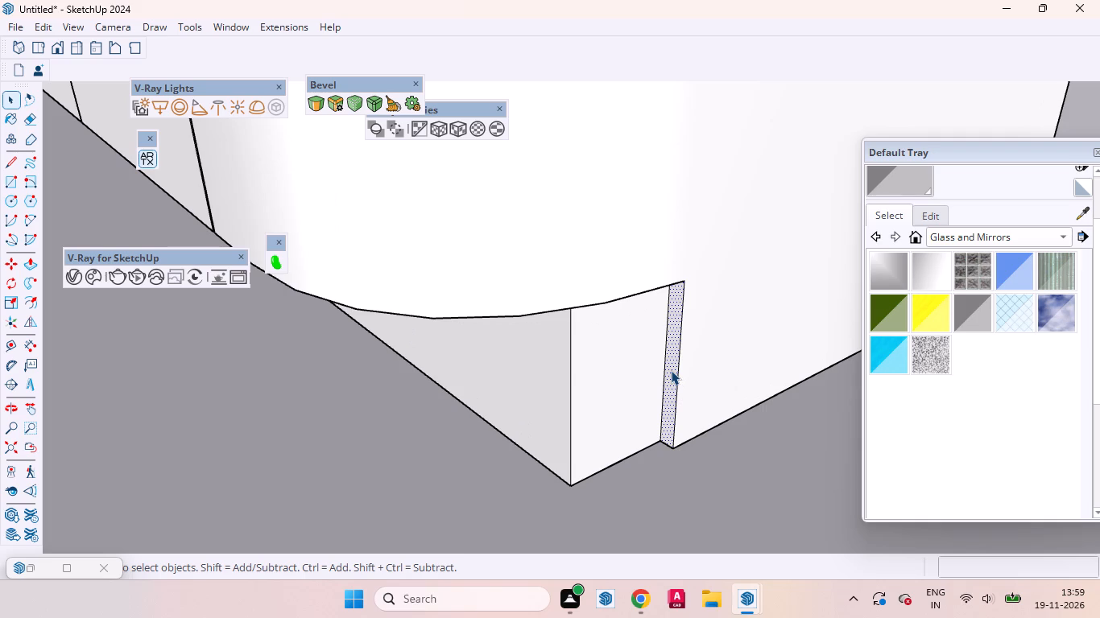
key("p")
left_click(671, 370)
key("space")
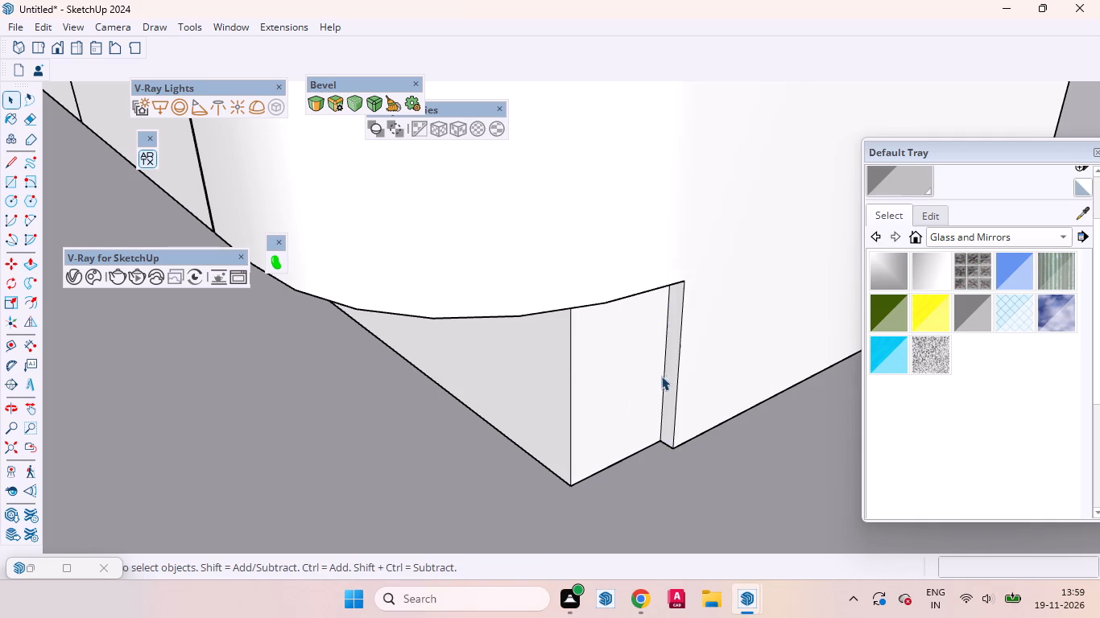
Leave the wardrobe group and examine the plinth, niche doors and shelves from several angles.
scroll(662, 375, "down", 20)
scroll(662, 375, "down", 17)
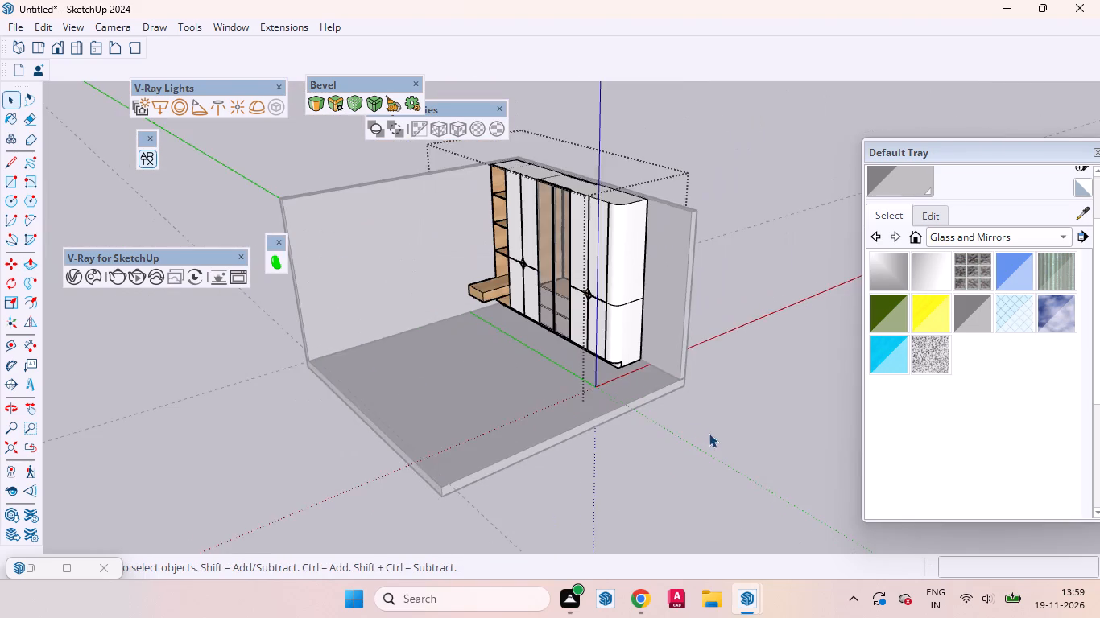
left_click(712, 433)
middle_click_drag(624, 411, 544, 292)
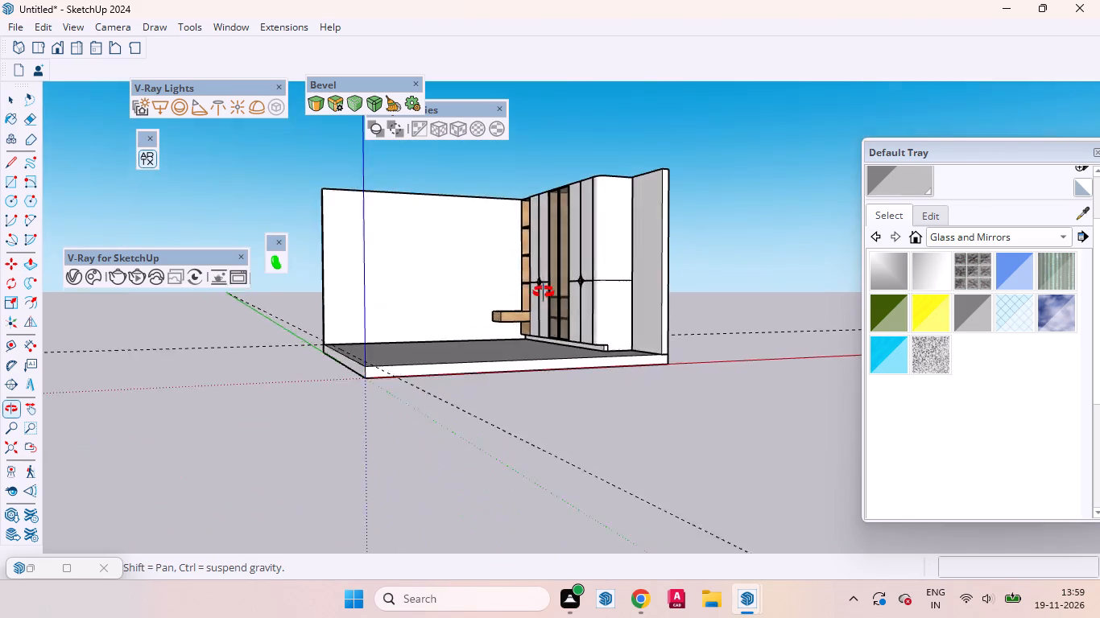
middle_click_drag(544, 292, 870, 441)
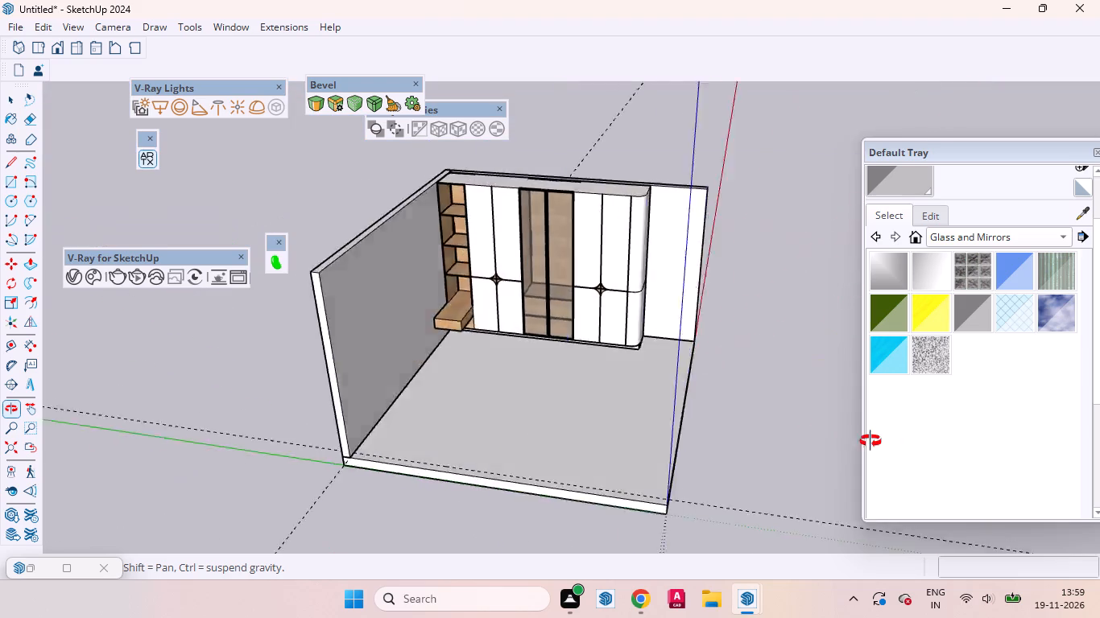
middle_click_drag(870, 441, 902, 395)
scroll(440, 244, "up", 14)
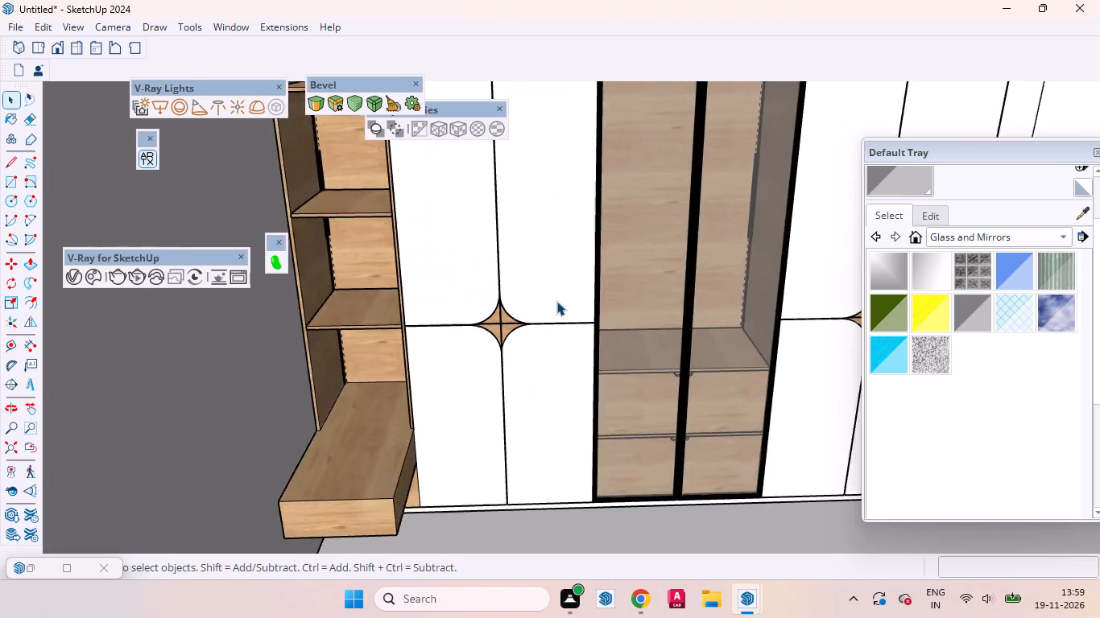
scroll(556, 301, "up", 1)
scroll(408, 324, "down", 8)
middle_click_drag(522, 355, 536, 292)
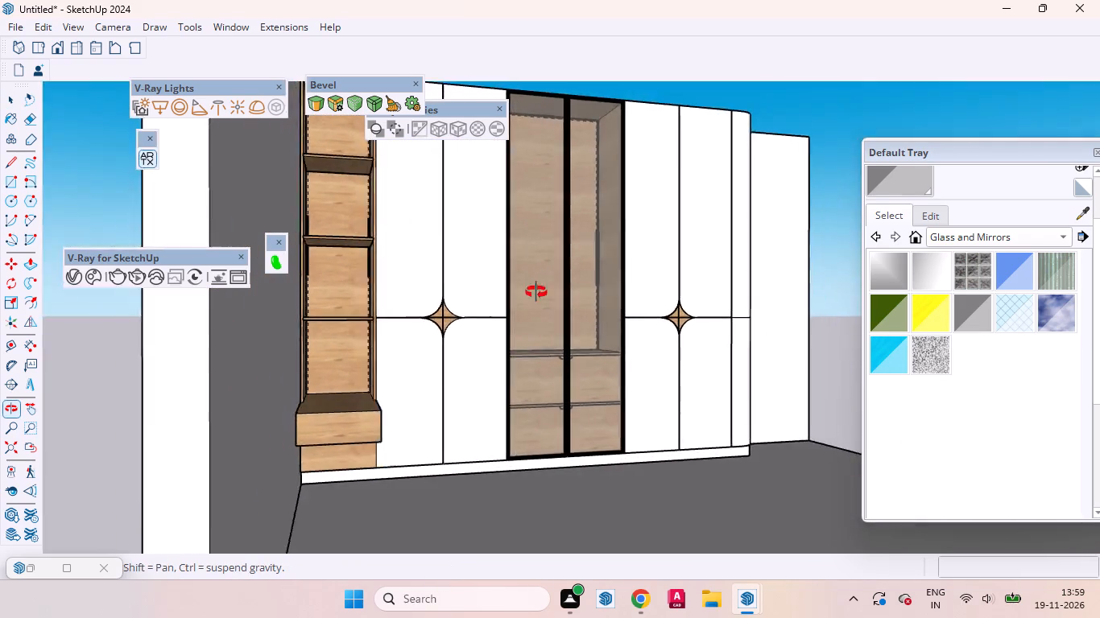
middle_click_drag(536, 292, 485, 300)
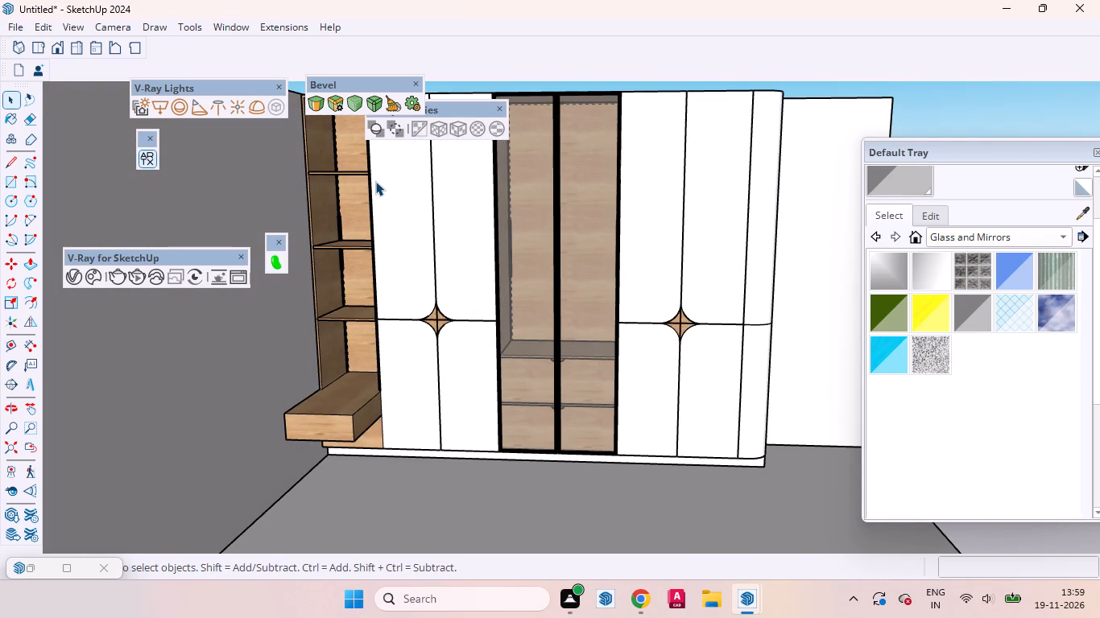
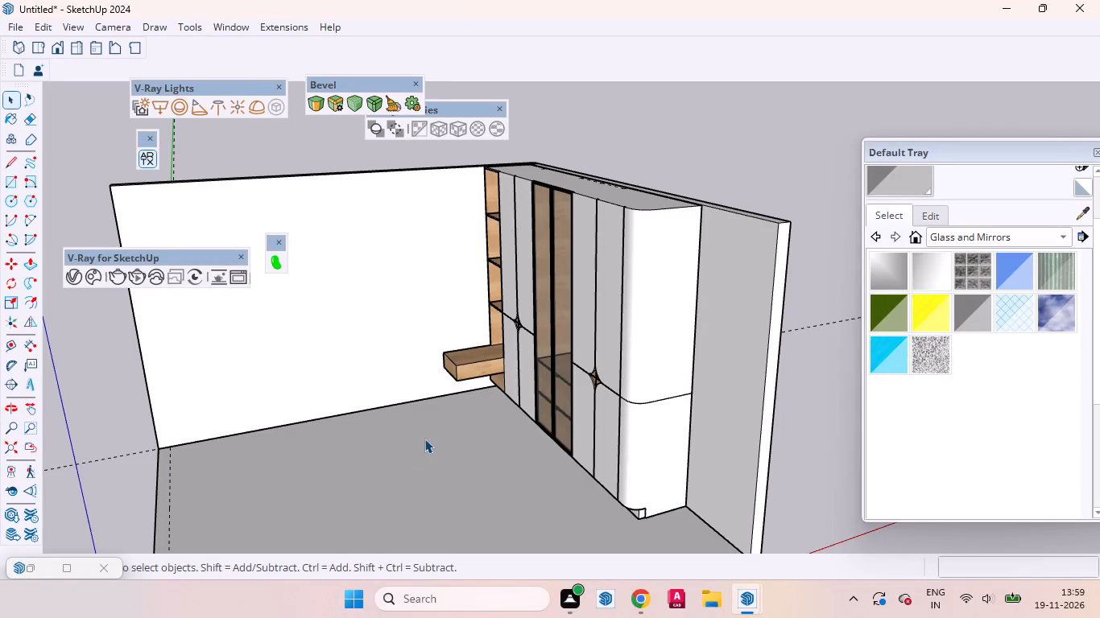
Examine the recessed plinth at the wardrobe's curved end and the whole wardrobe within the room.
scroll(576, 366, "down", 3)
middle_click_drag(574, 398, 559, 381)
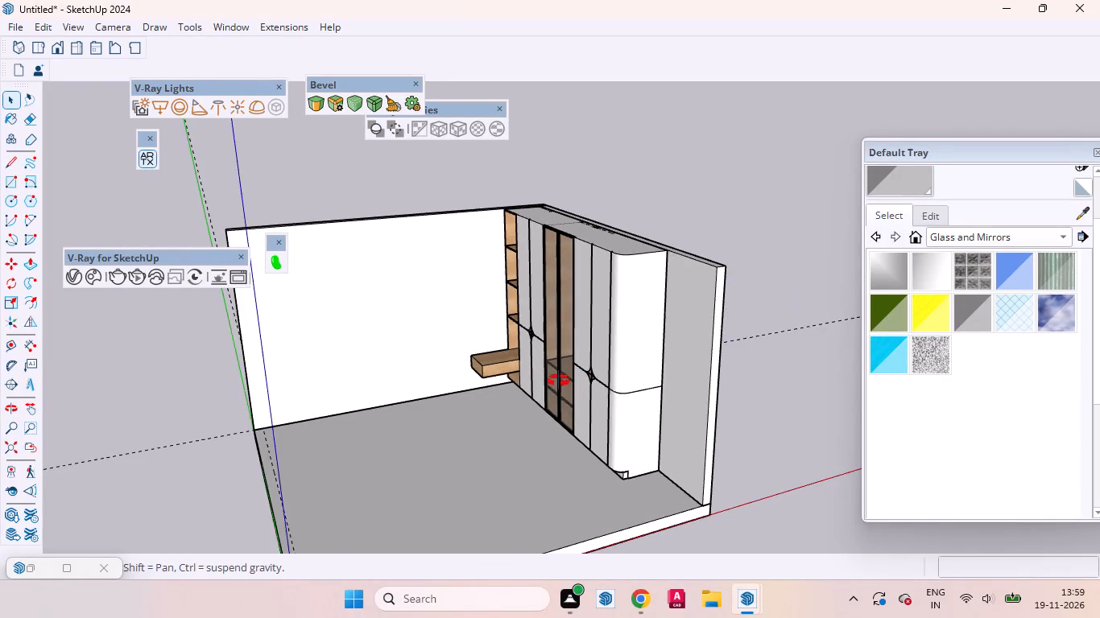
middle_click_drag(559, 381, 431, 301)
scroll(585, 436, "up", 10)
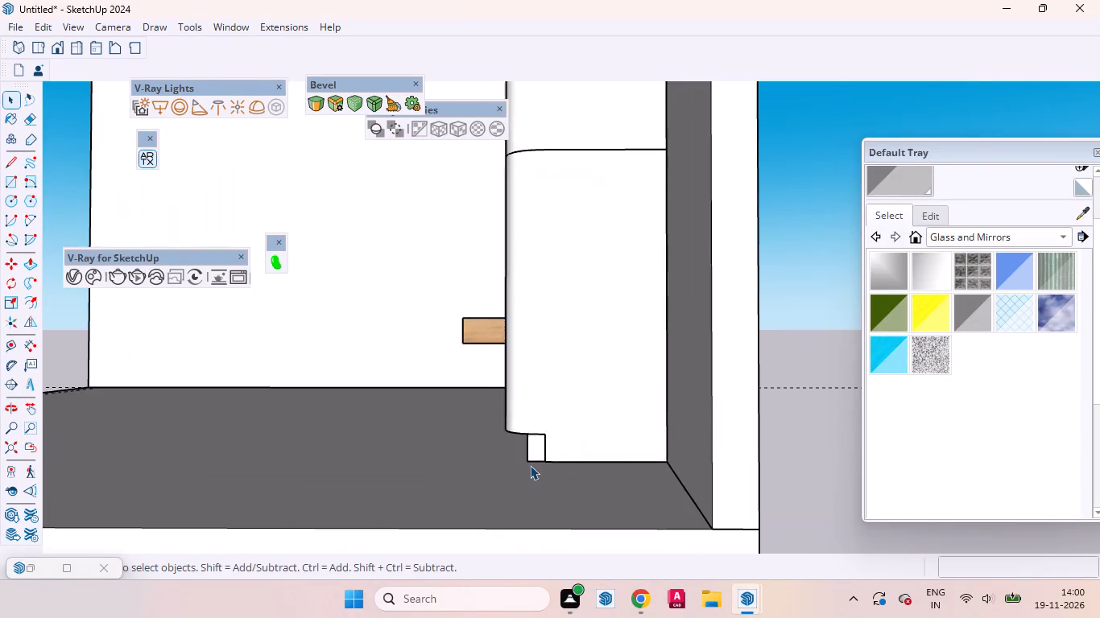
scroll(530, 465, "up", 8)
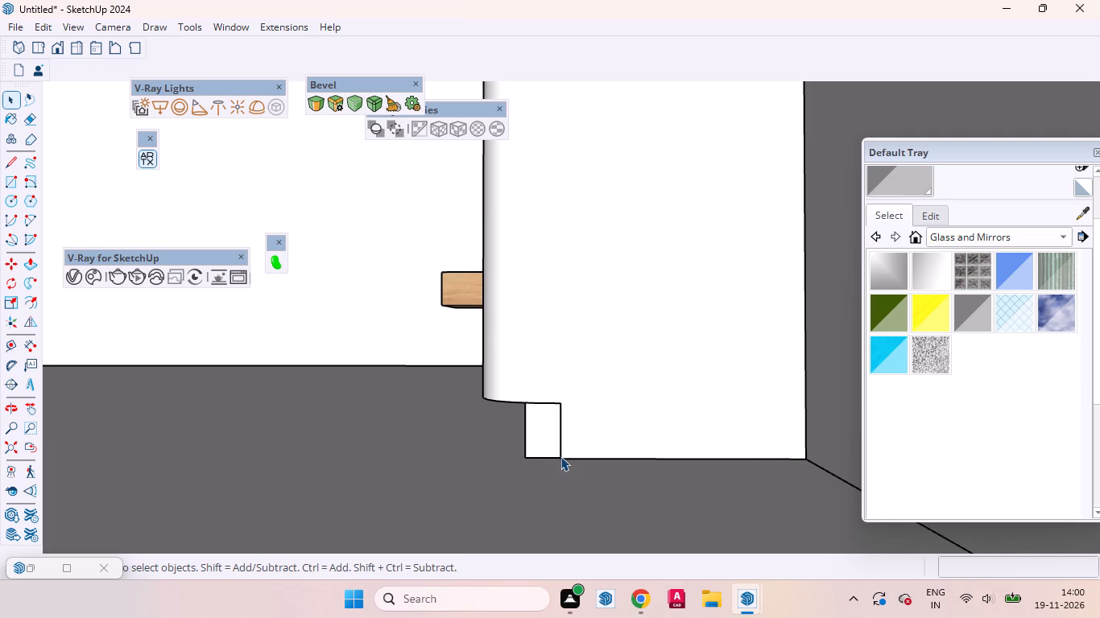
scroll(476, 356, "down", 13)
middle_click_drag(679, 427, 715, 456)
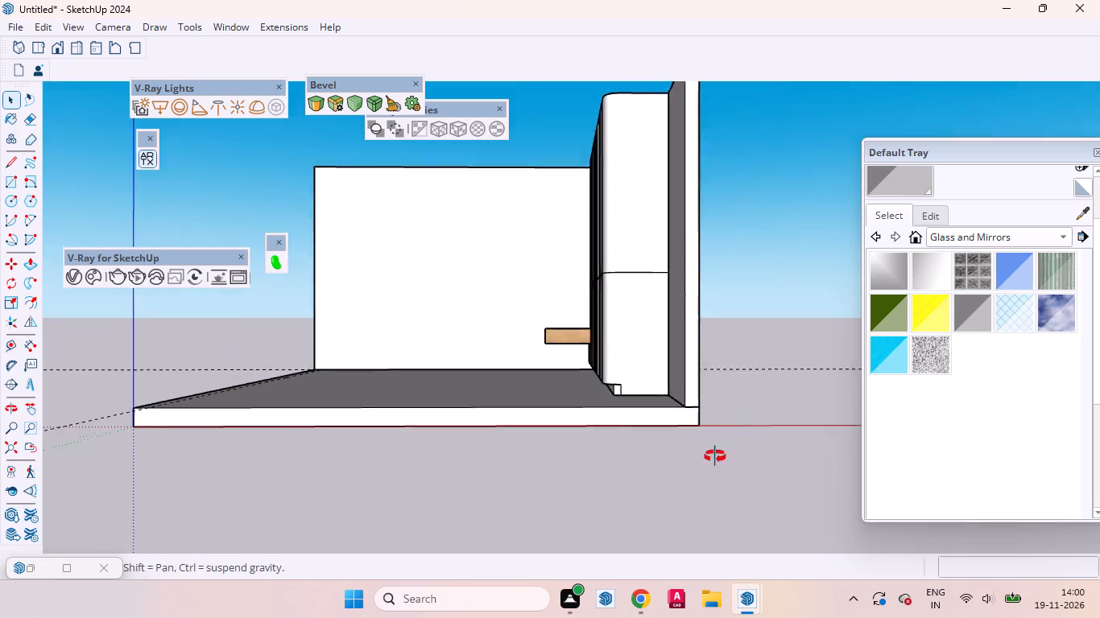
middle_click_drag(715, 456, 784, 560)
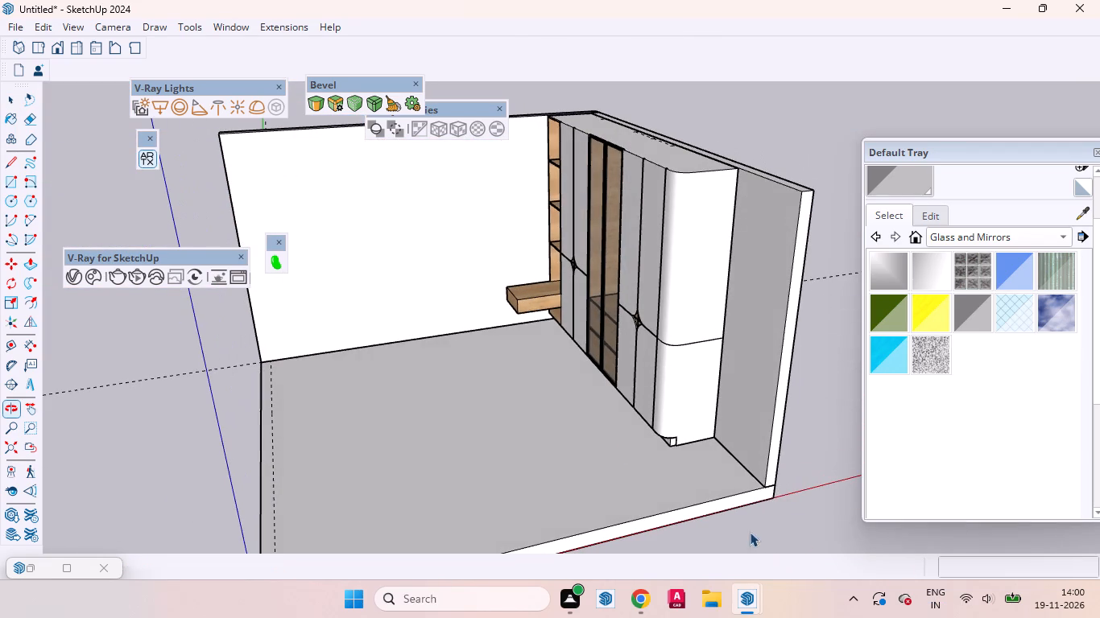
left_click(373, 282)
scroll(441, 328, "down", 8)
left_click(610, 335)
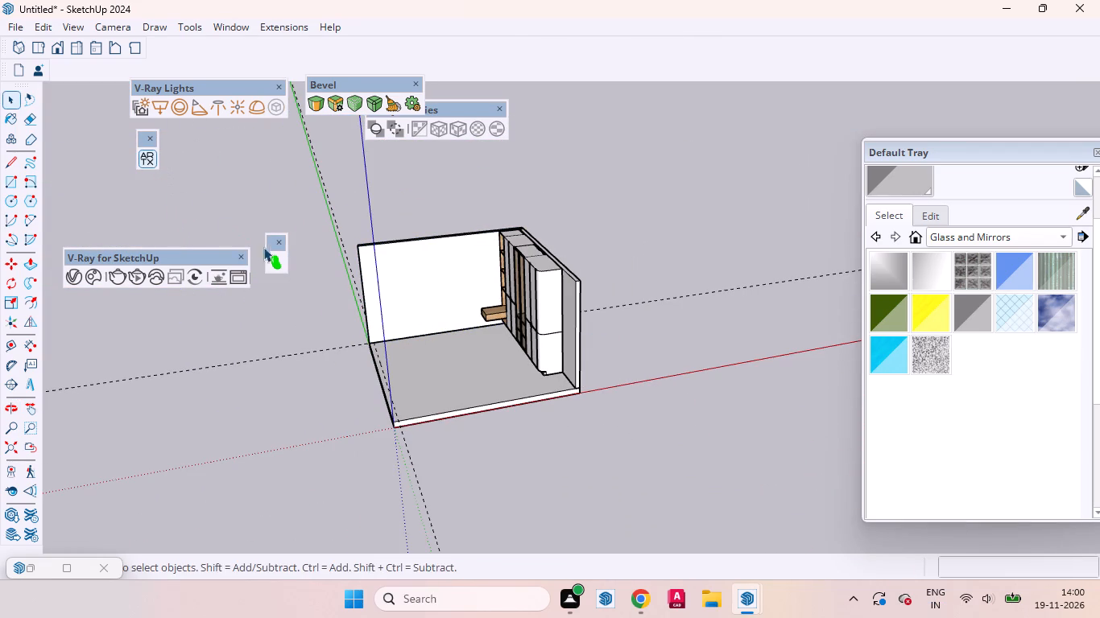
Open the Lightbeans Textures Library and search it for laminates.
left_click(281, 260)
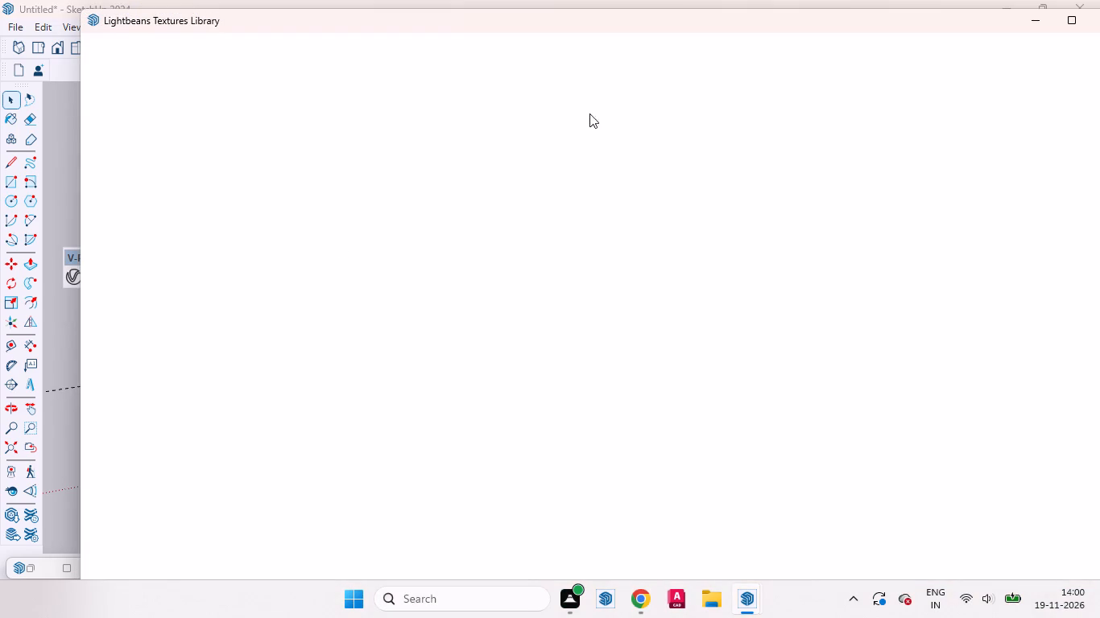
left_click_drag(653, 29, 602, 31)
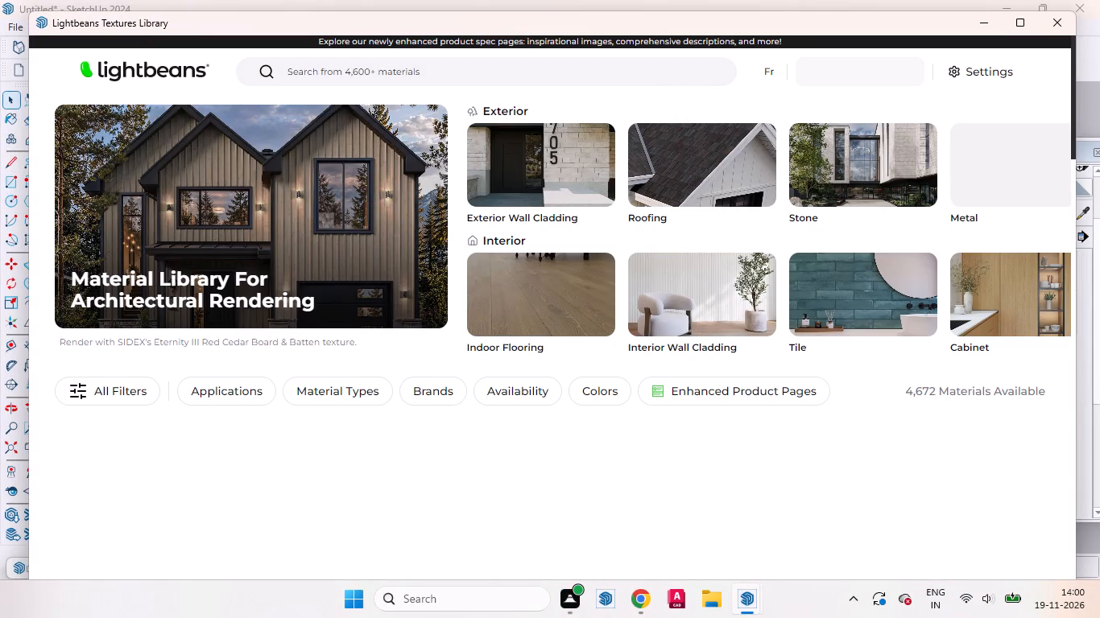
left_click(622, 76)
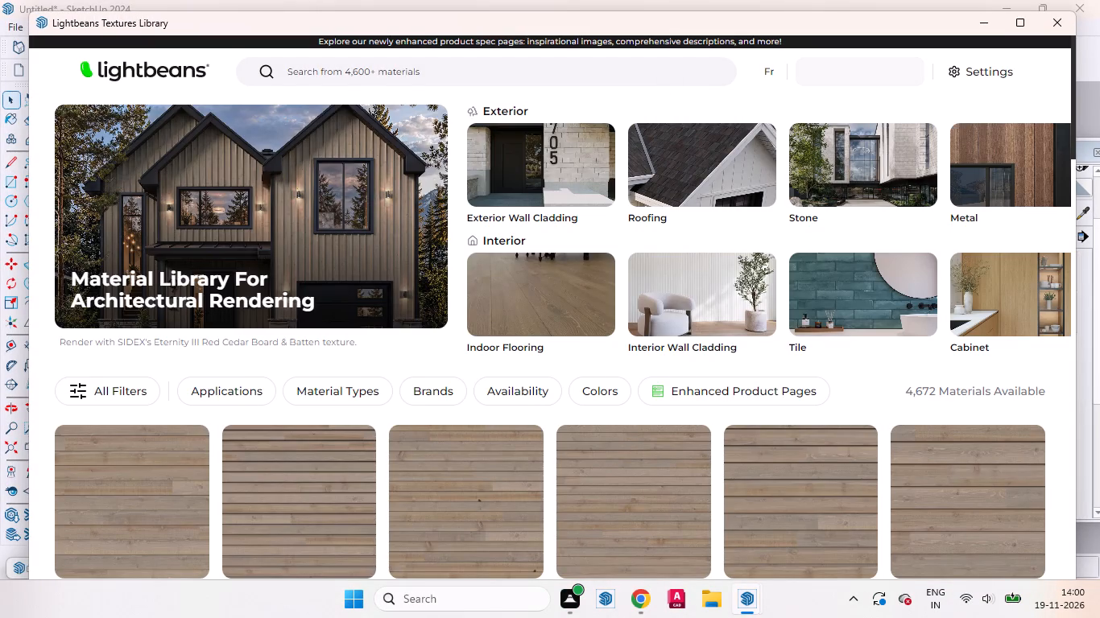
type("lami")
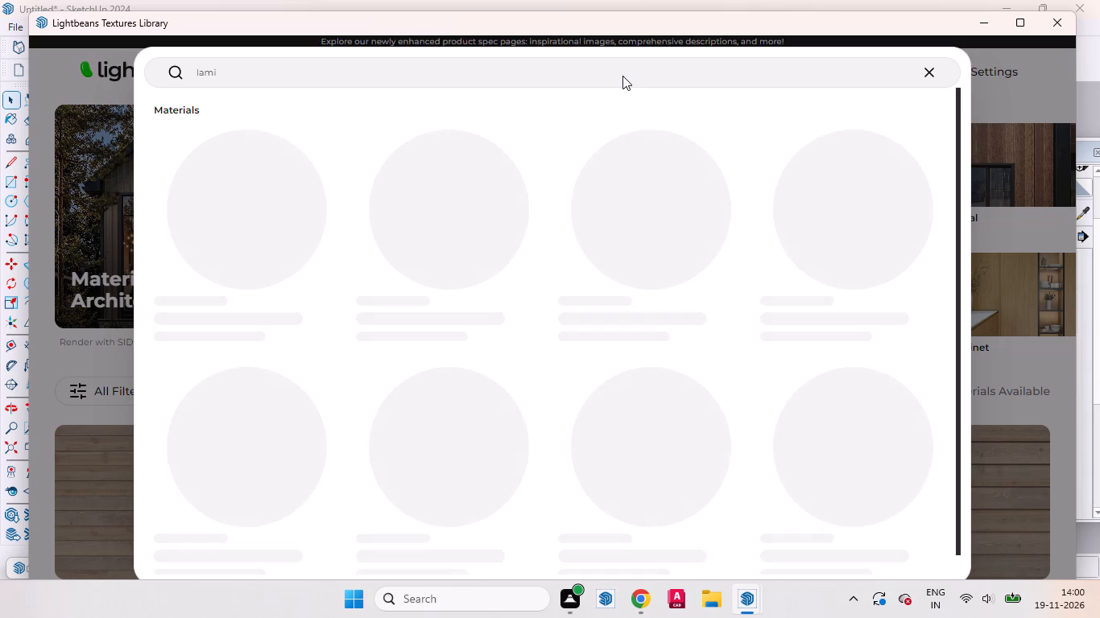
type("na")
type("tes")
key("Return")
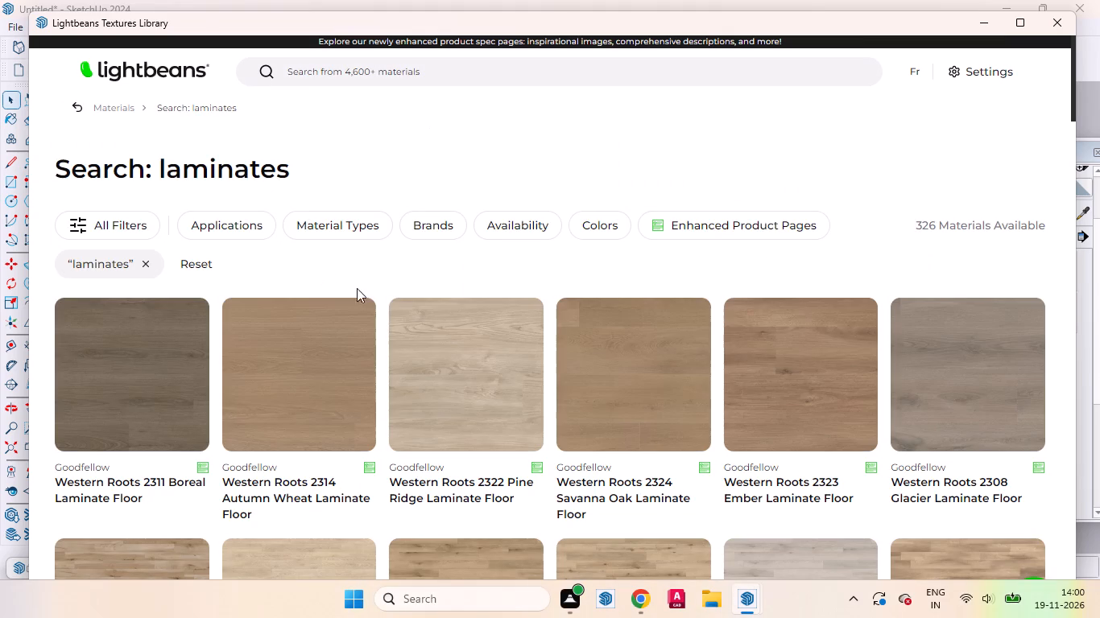
Browse the laminate results for a finish suited to the wardrobe, comparing woodgrain, plain-colour and profiled options.
scroll(395, 262, "down", 12)
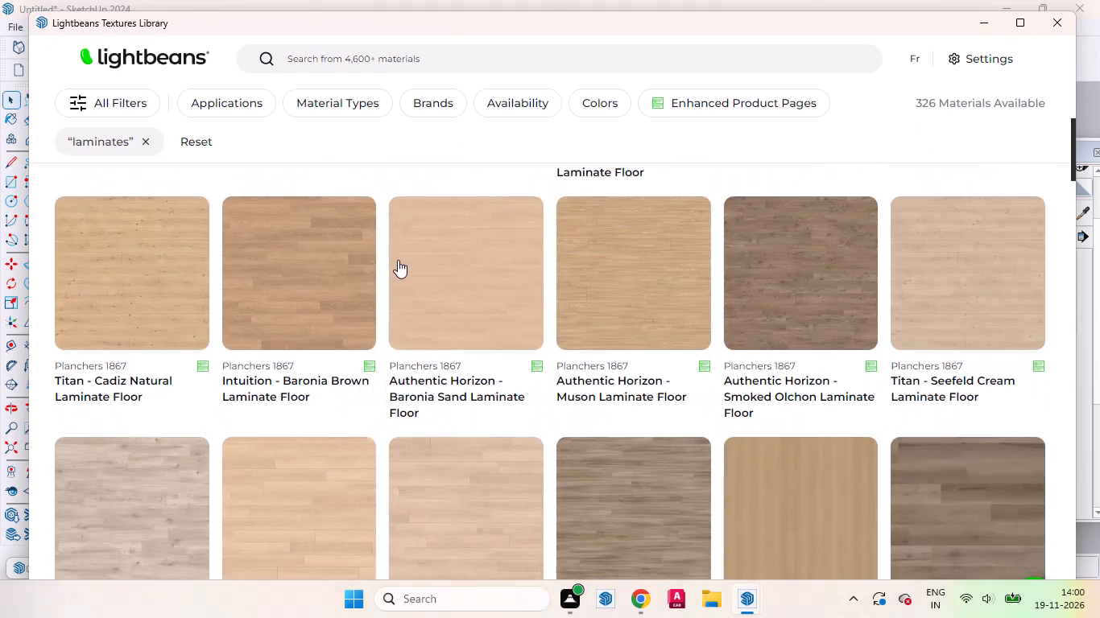
scroll(398, 260, "down", 10)
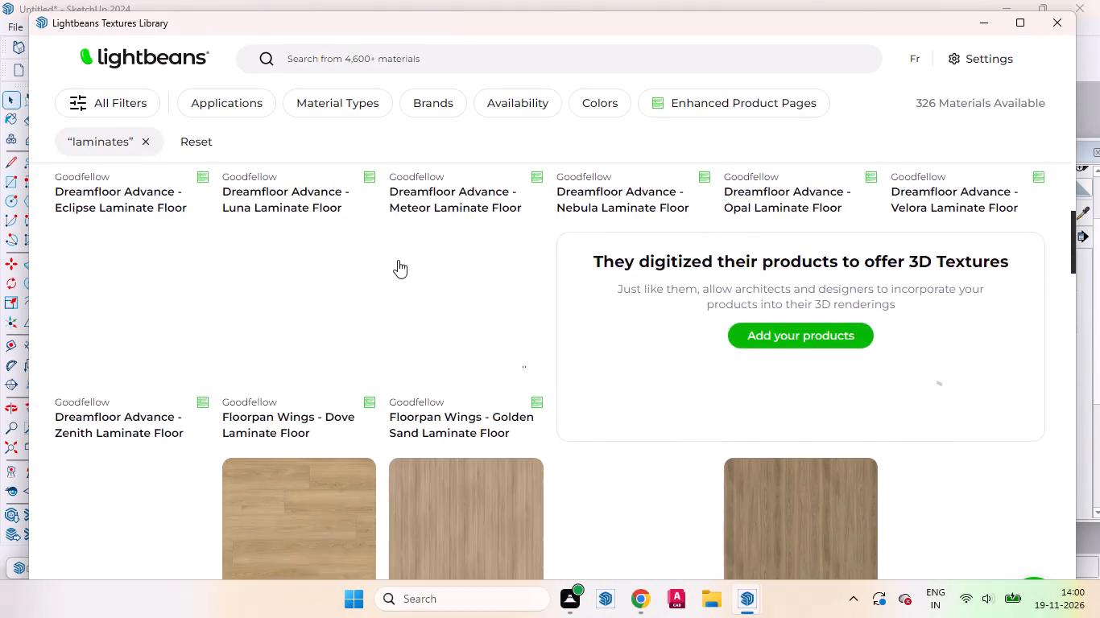
scroll(398, 260, "down", 1)
scroll(398, 260, "up", 1)
scroll(398, 260, "down", 6)
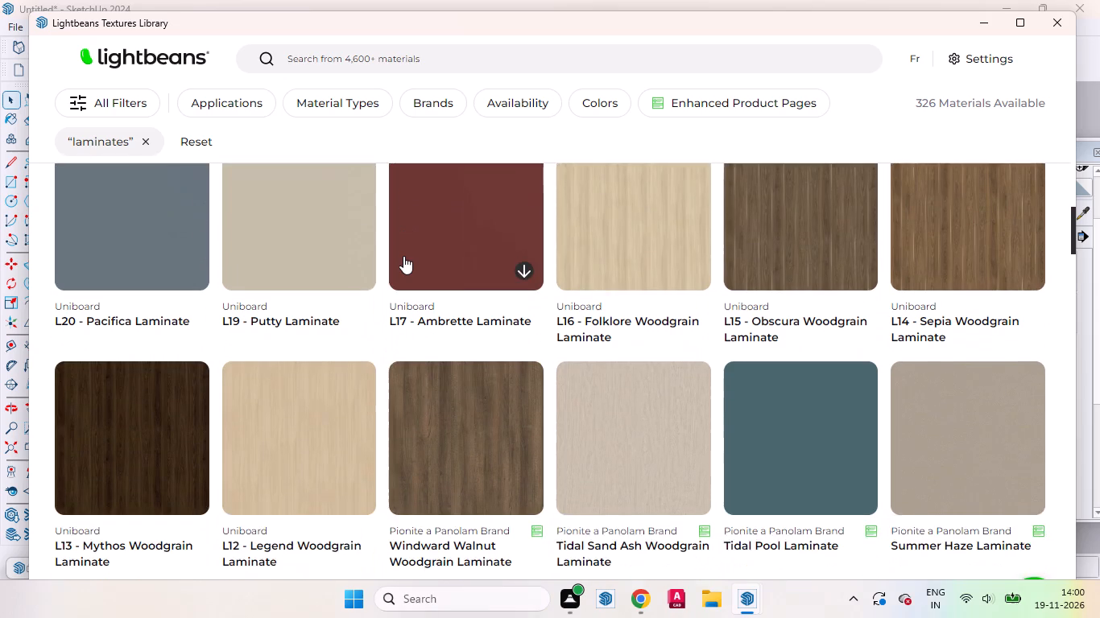
scroll(403, 256, "down", 7)
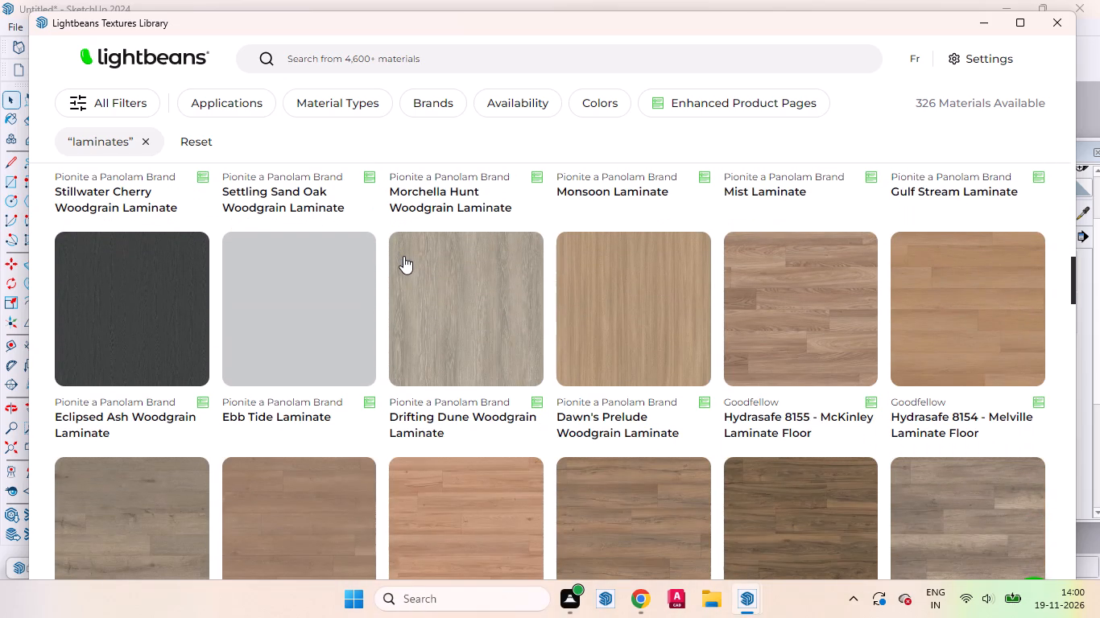
scroll(478, 307, "down", 10)
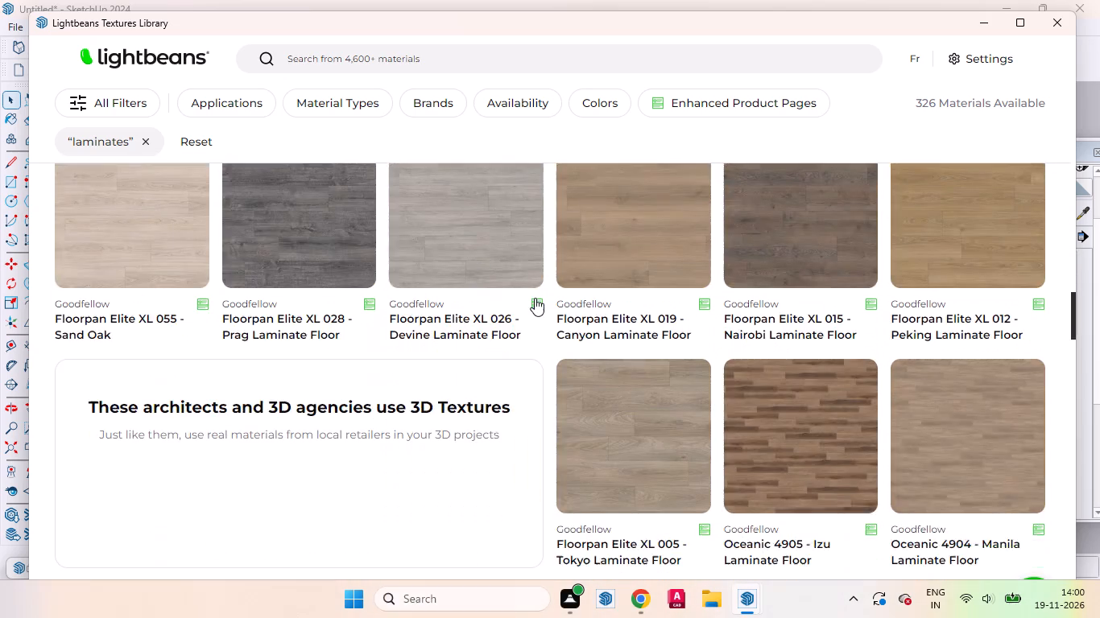
scroll(526, 308, "up", 1)
scroll(527, 308, "down", 8)
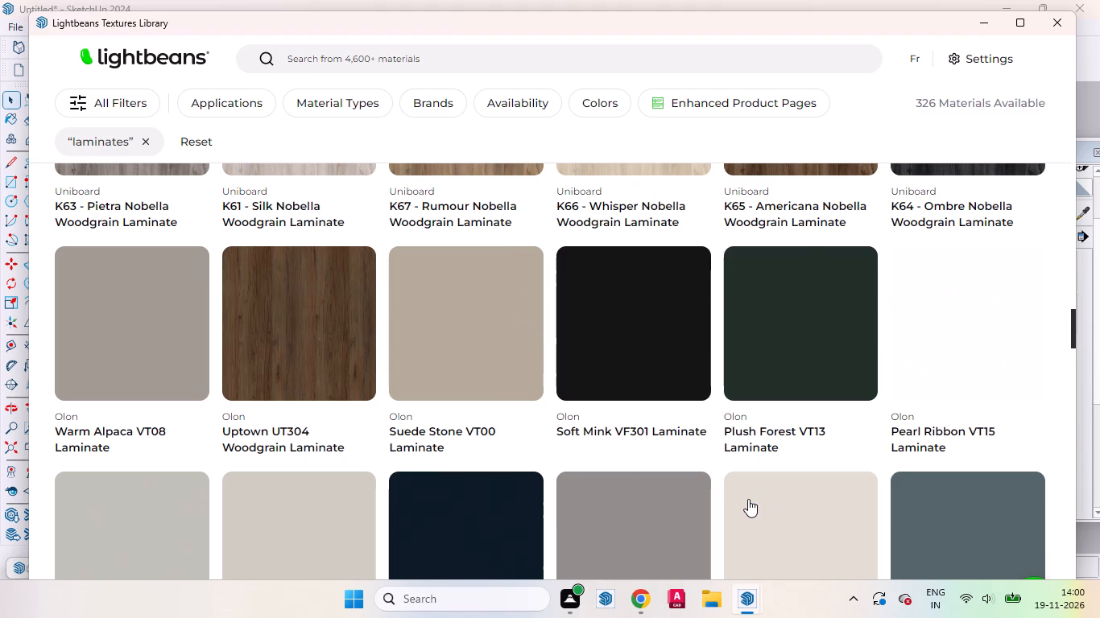
scroll(523, 429, "down", 5)
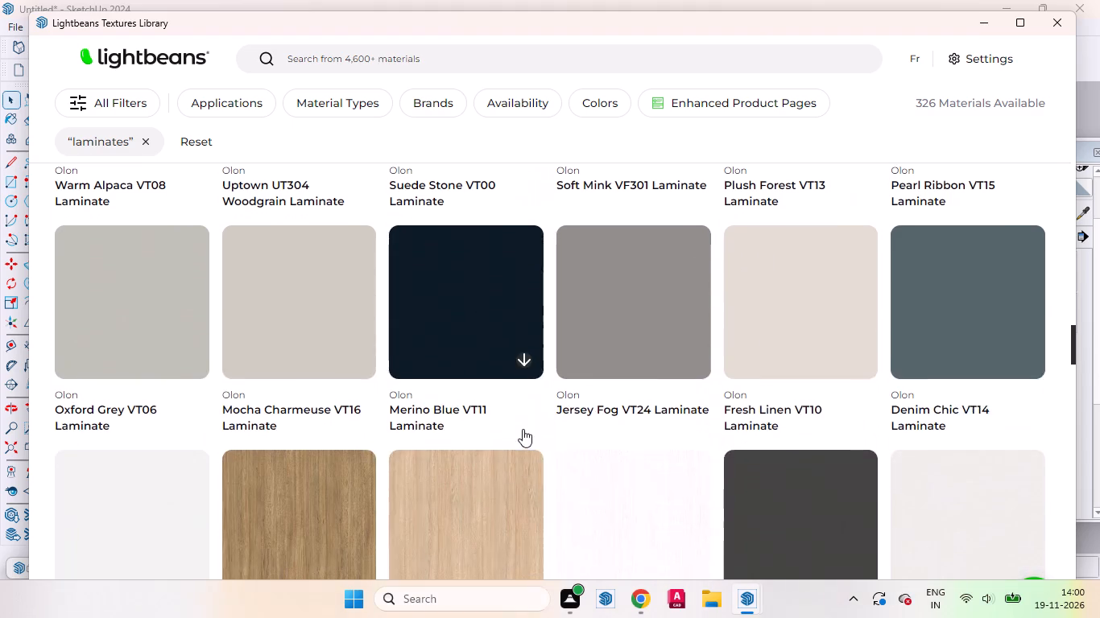
scroll(523, 429, "down", 8)
scroll(626, 452, "down", 1)
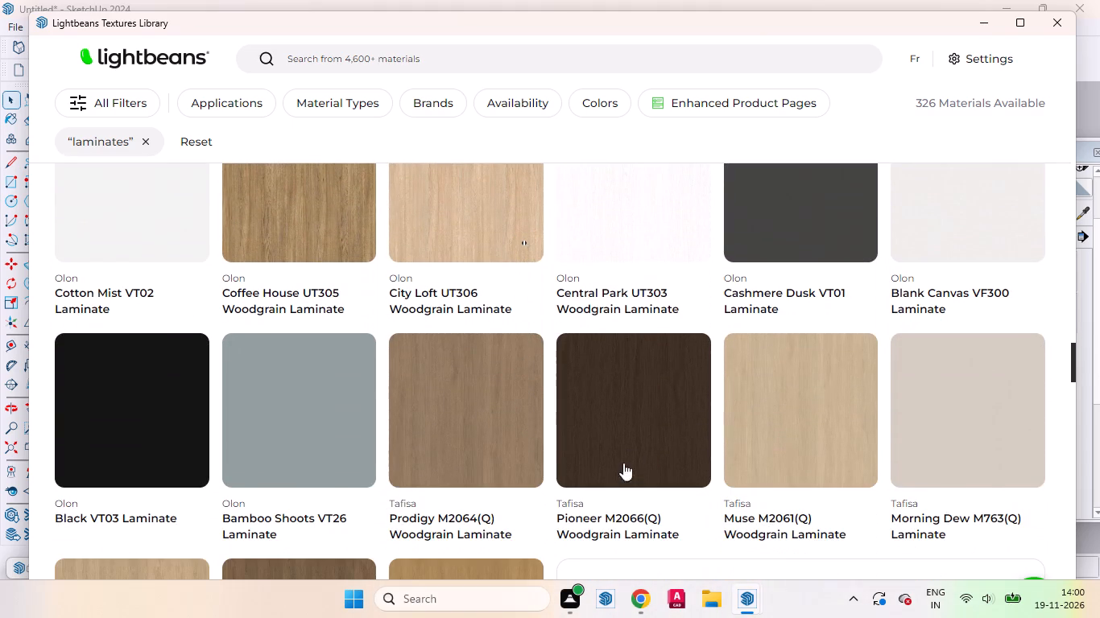
scroll(623, 463, "down", 3)
scroll(590, 455, "up", 2)
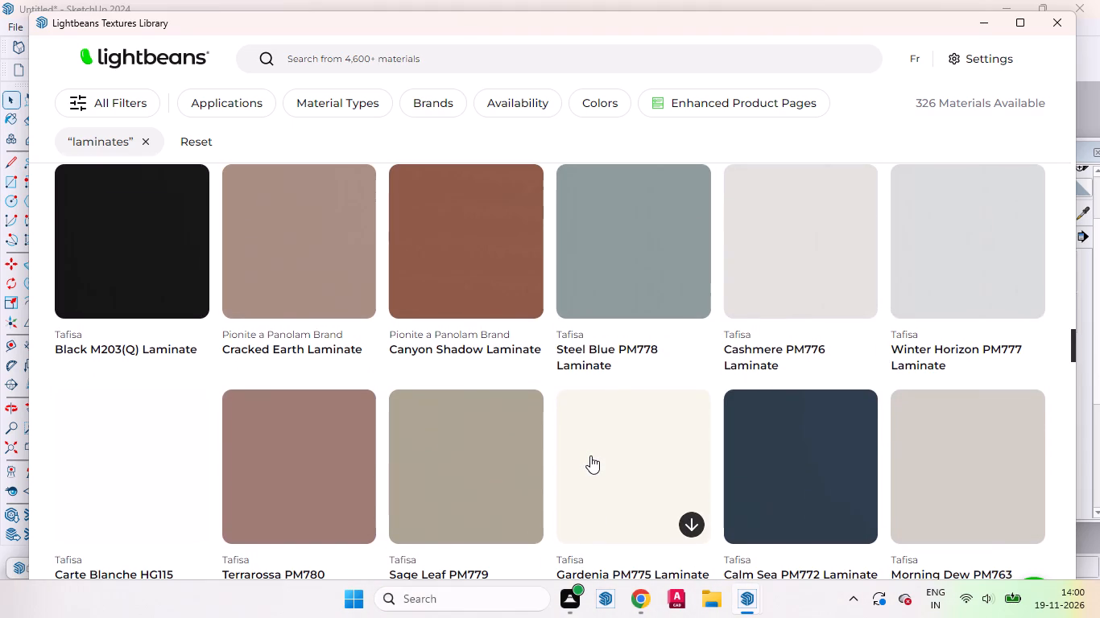
scroll(590, 455, "up", 1)
scroll(590, 455, "down", 1)
scroll(590, 455, "up", 1)
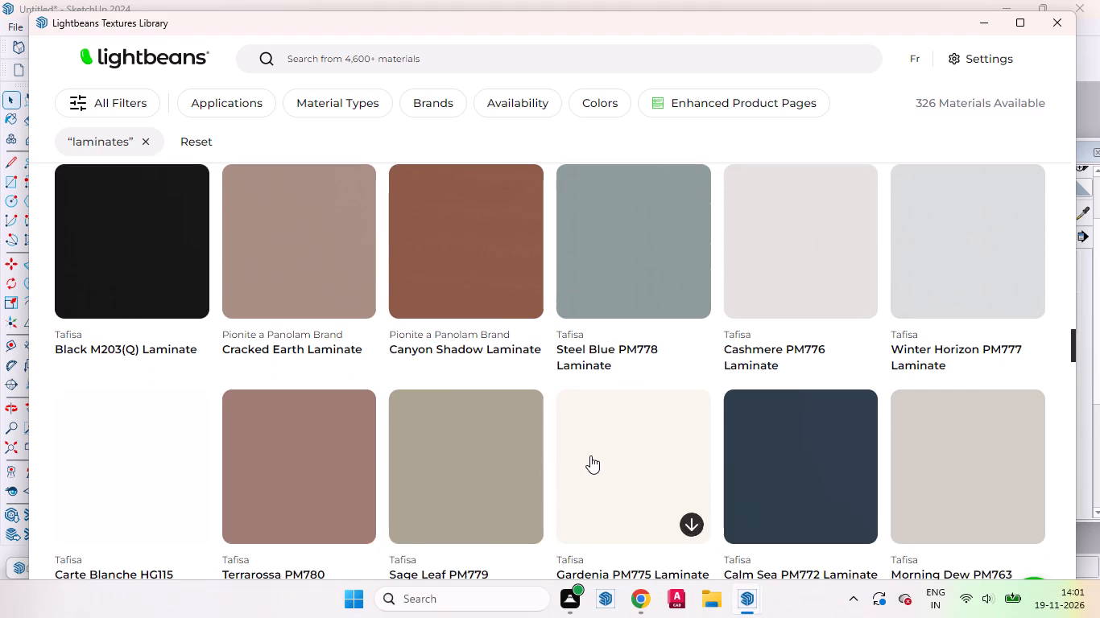
scroll(590, 455, "down", 3)
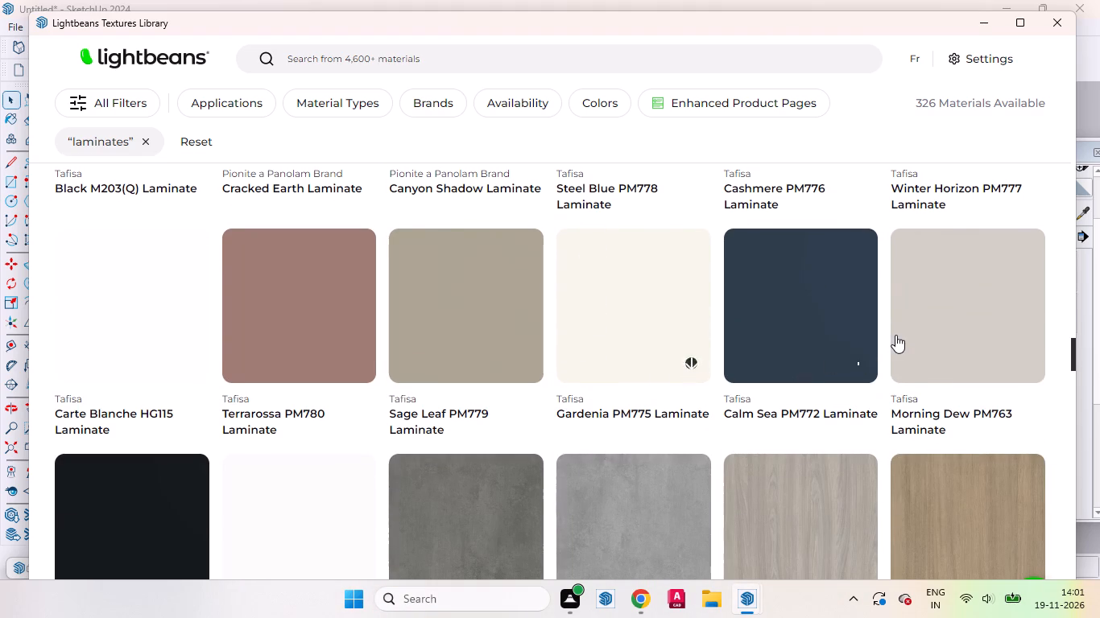
scroll(829, 366, "down", 6)
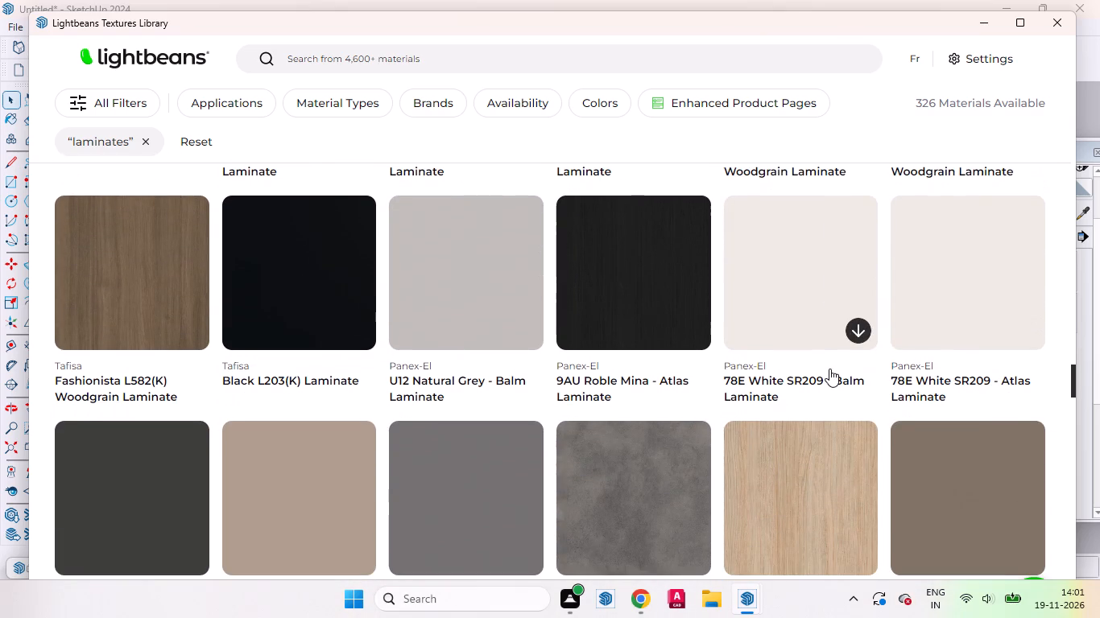
scroll(829, 369, "down", 6)
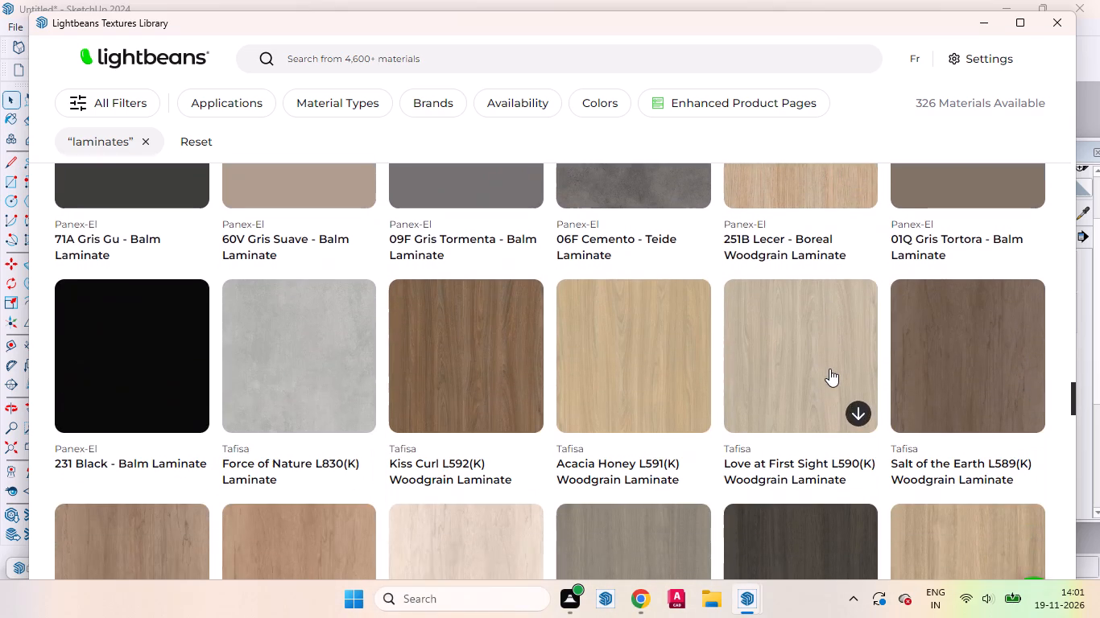
scroll(829, 369, "down", 14)
scroll(828, 370, "up", 1)
scroll(828, 370, "down", 2)
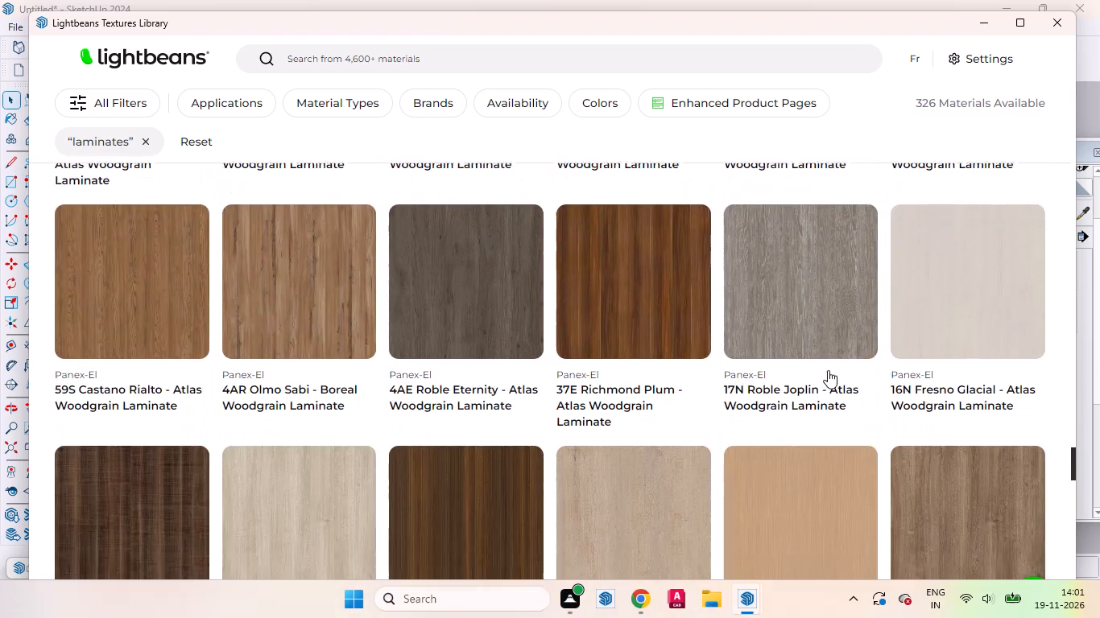
scroll(828, 370, "down", 12)
scroll(828, 370, "up", 1)
scroll(828, 370, "down", 13)
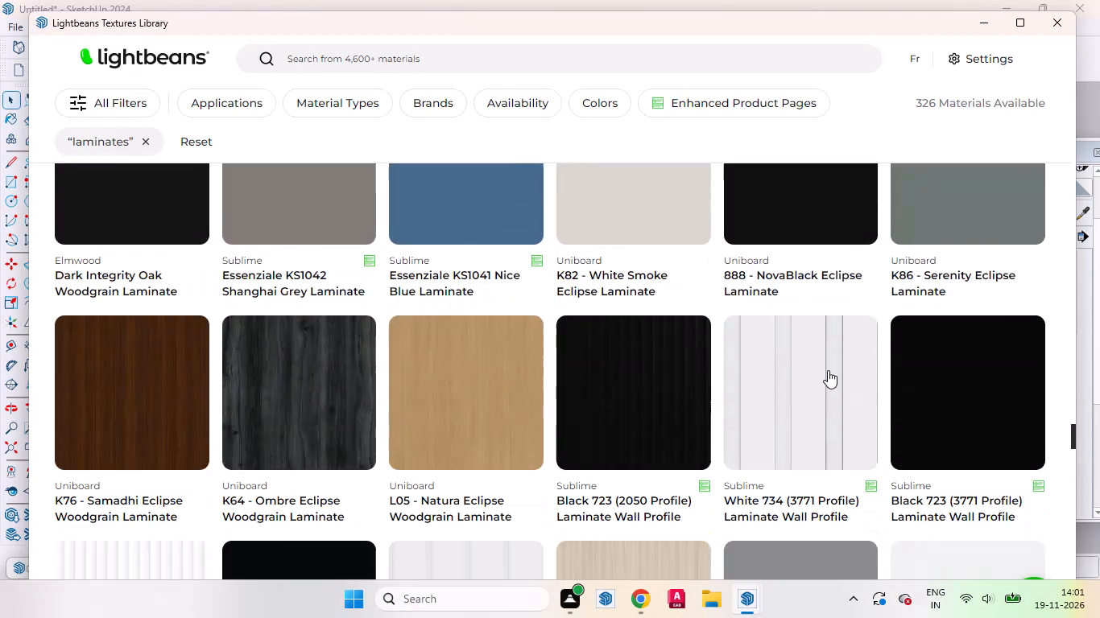
scroll(828, 370, "down", 12)
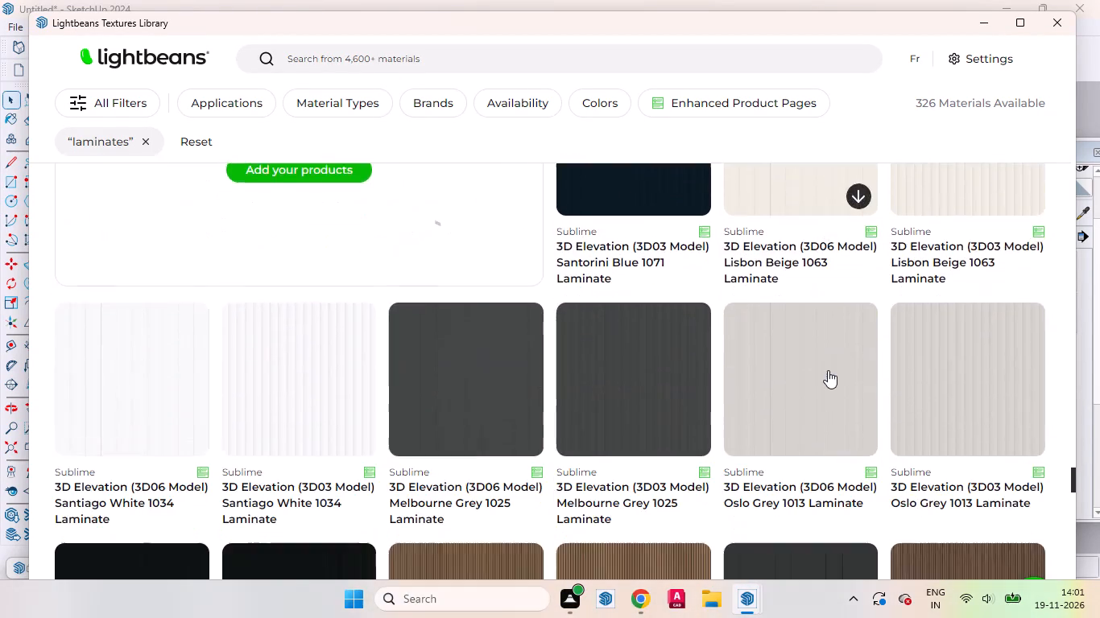
scroll(828, 370, "down", 15)
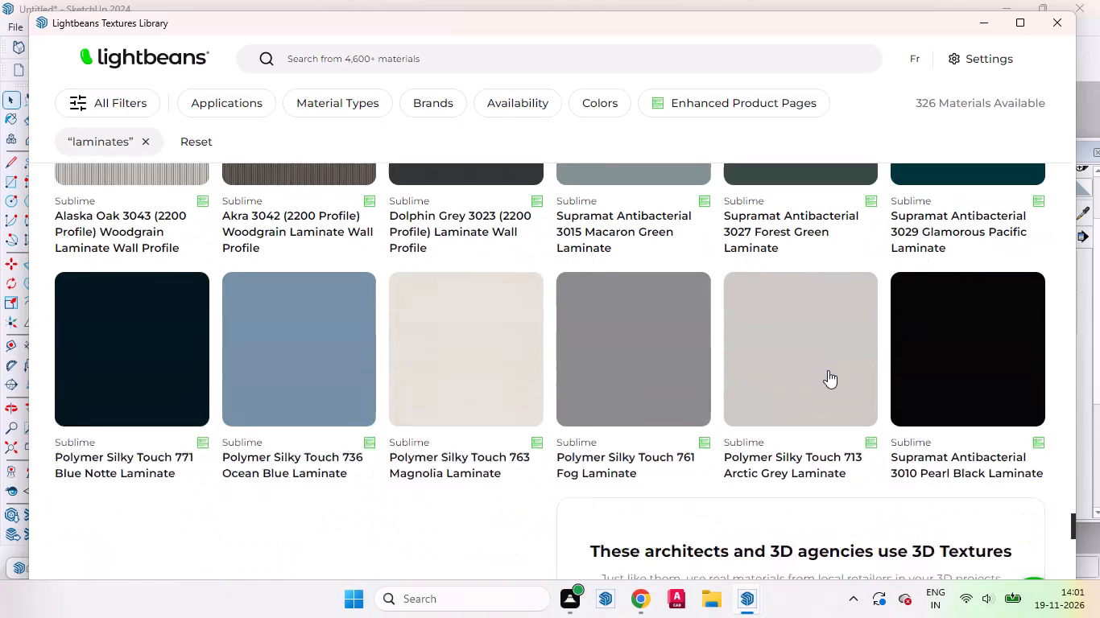
scroll(828, 370, "up", 4)
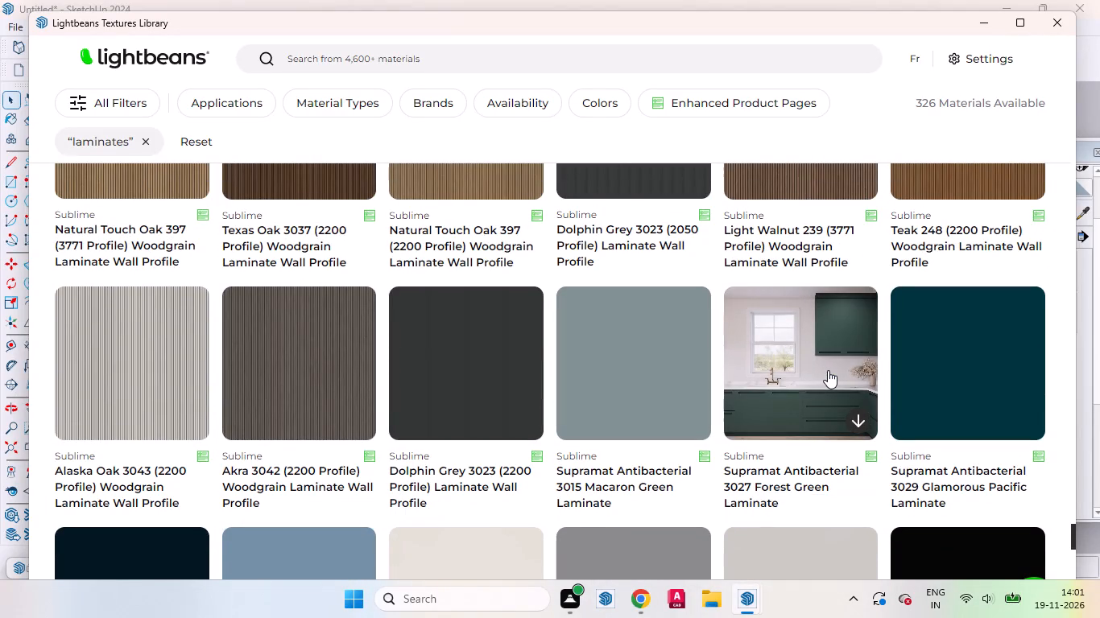
Download the Supramat Antibacterial 3027 Forest Green and 3029 Glamorous Pacific laminates, and return to the wardrobe model.
left_click(856, 415)
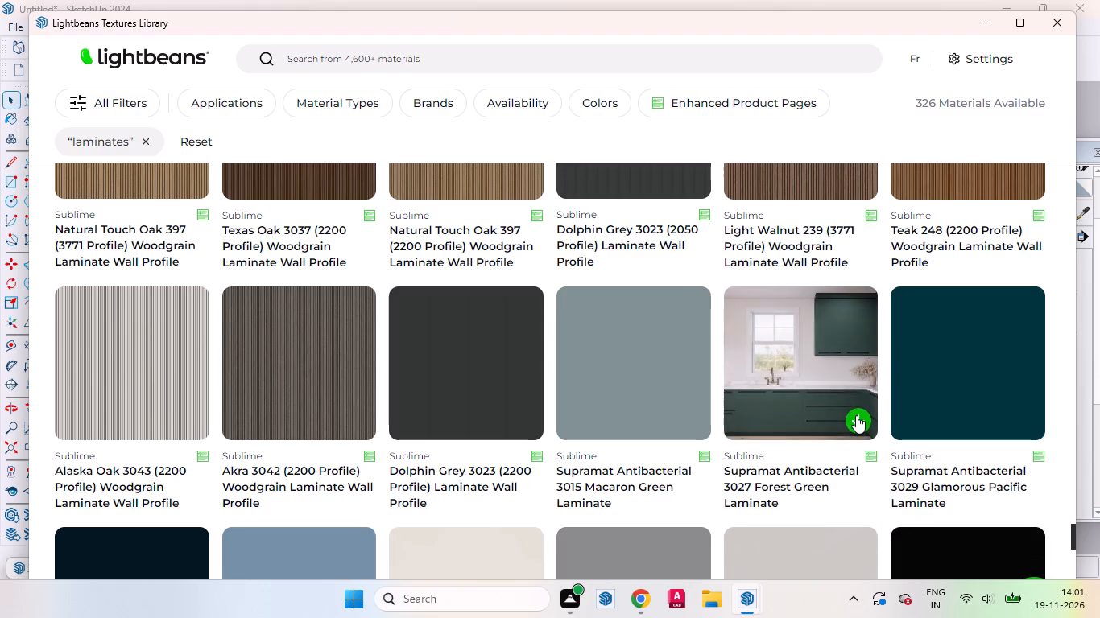
left_click(1022, 411)
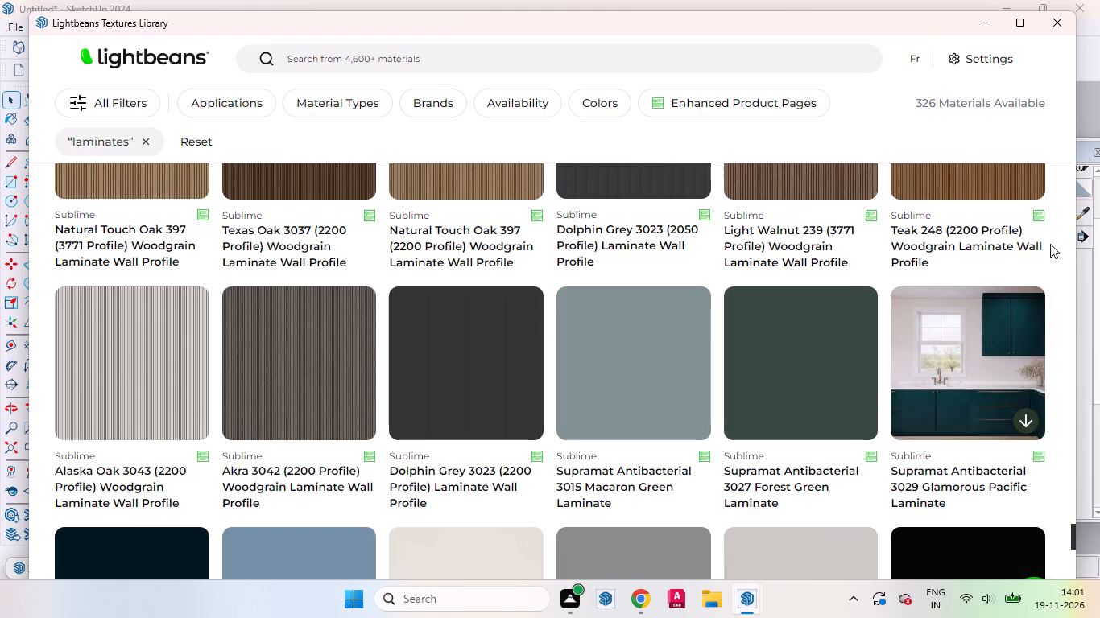
left_click(987, 19)
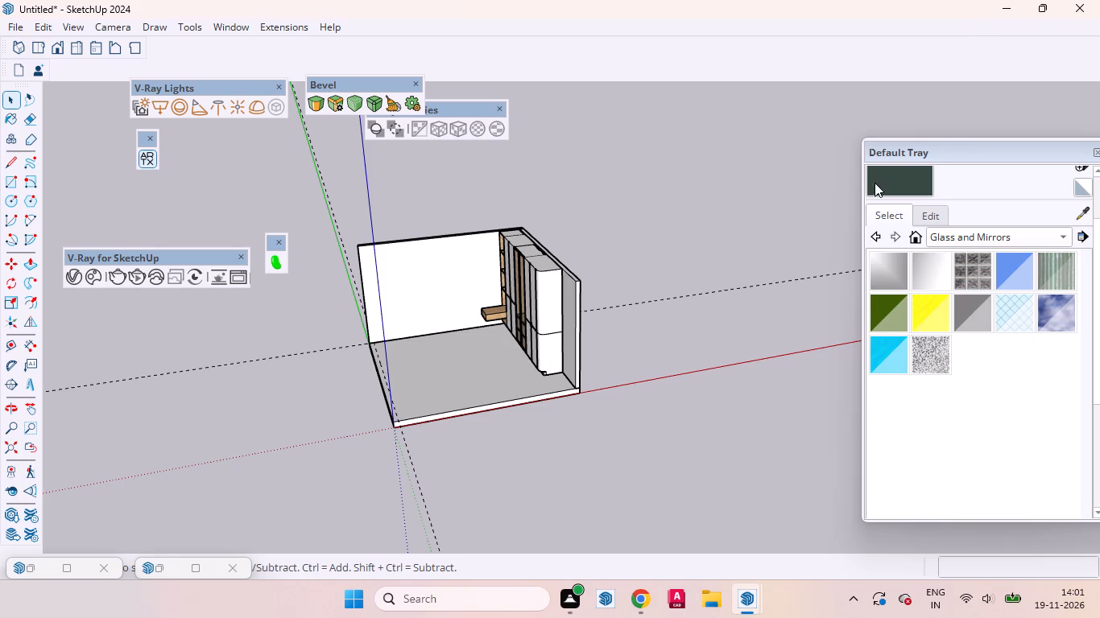
Paint the wardrobe's white doors, curved end and carcass with the Supramat Antibacterial 3027 Forest Green laminate.
left_click(886, 180)
scroll(535, 294, "up", 7)
left_click(554, 292)
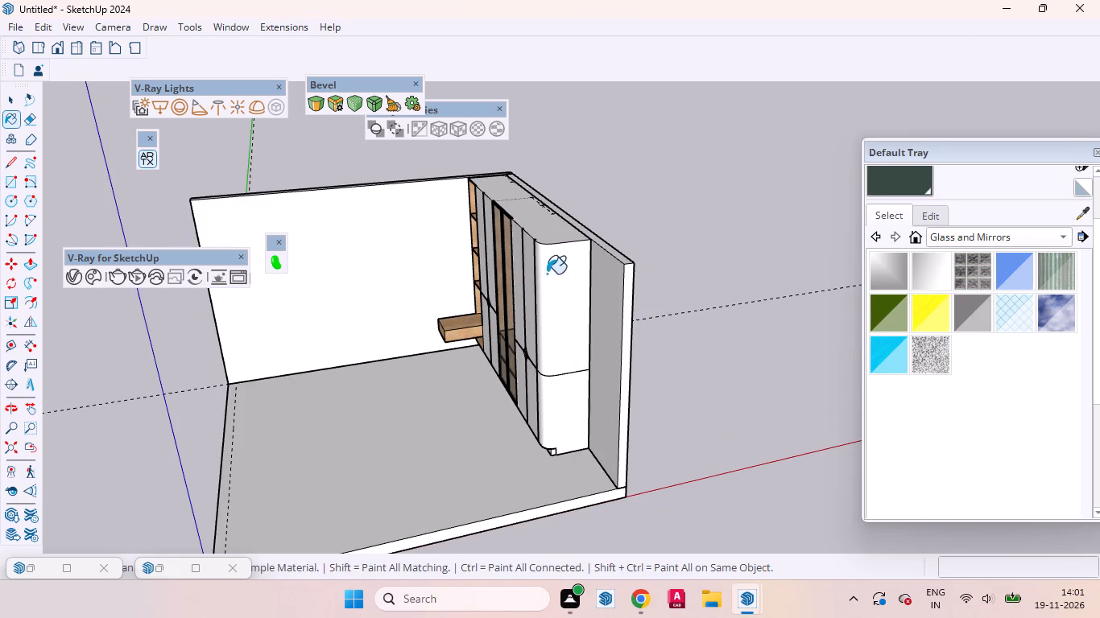
middle_click_drag(538, 278, 707, 258)
middle_click_drag(460, 294, 781, 225)
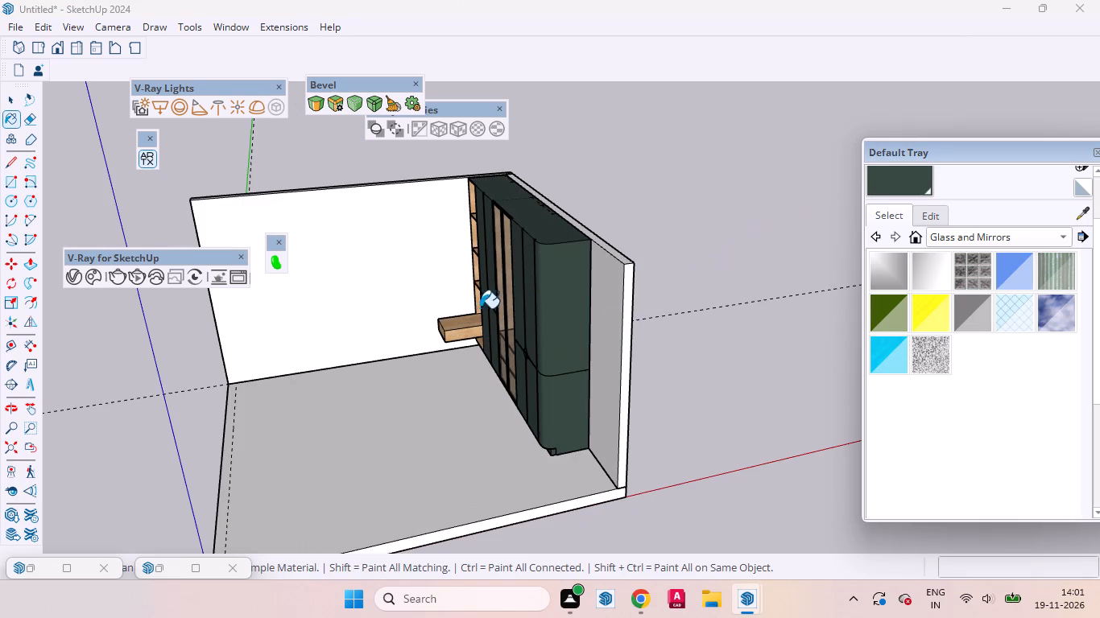
Examine the forest green wardrobe from the front, the curved end, the open shelves, the glazed niche and the plinth.
key("space")
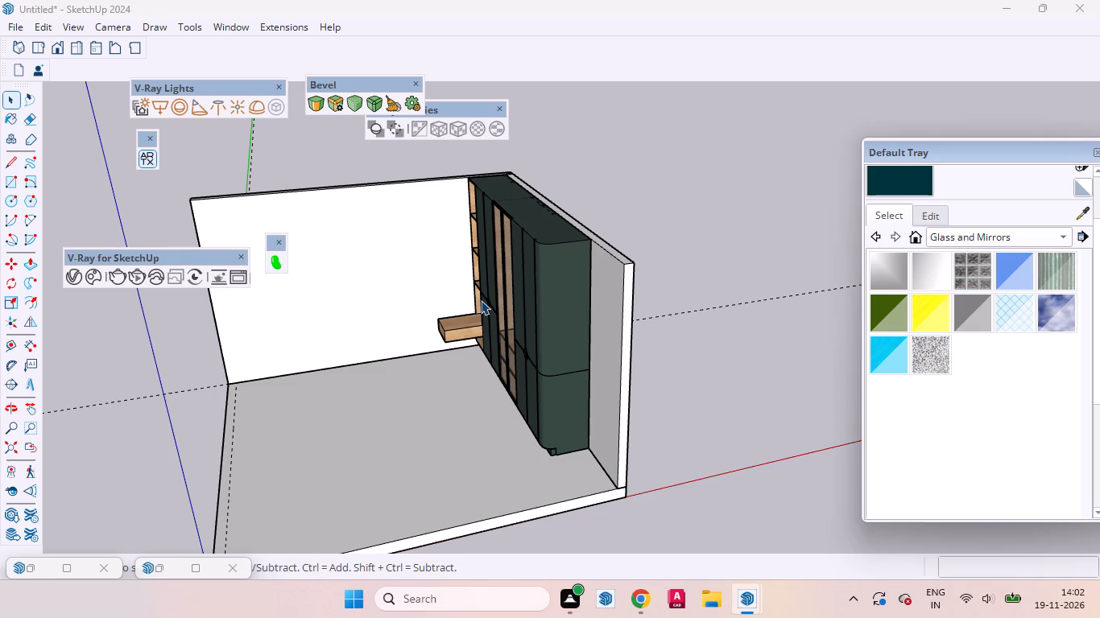
middle_click_drag(532, 336, 778, 382)
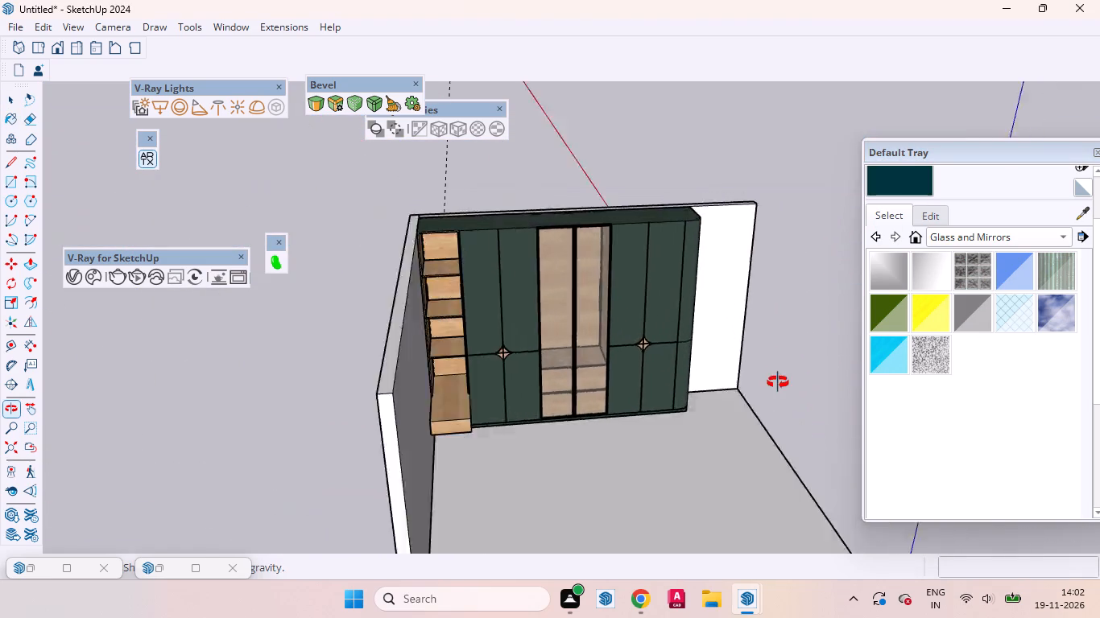
middle_click_drag(778, 382, 784, 315)
left_click(796, 395)
scroll(453, 339, "up", 6)
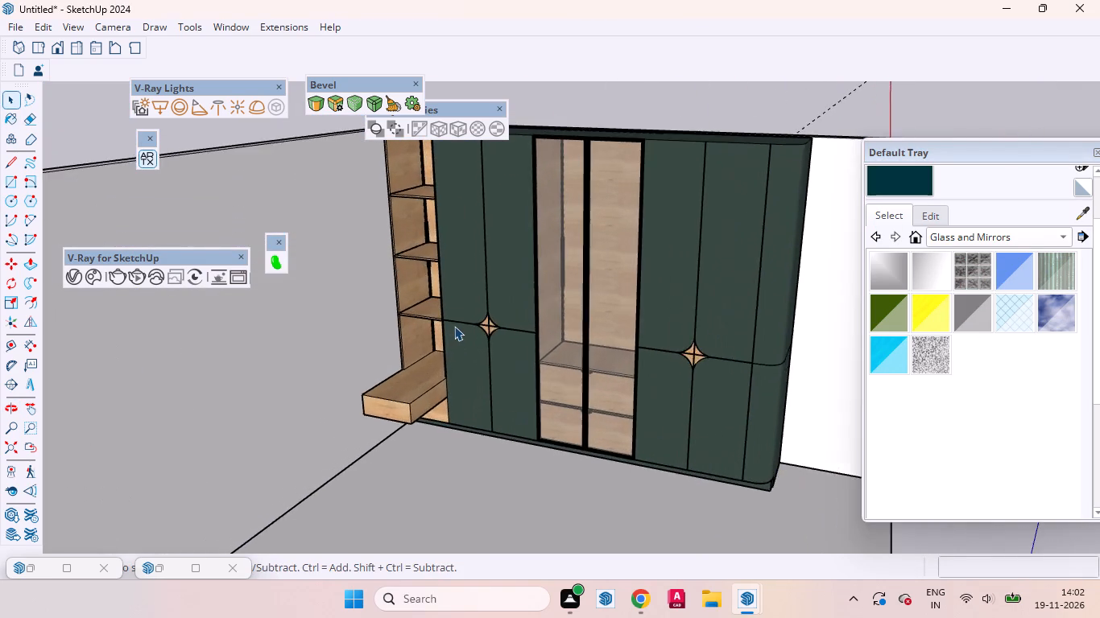
scroll(454, 326, "up", 6)
scroll(497, 367, "down", 12)
middle_click_drag(614, 362, 602, 363)
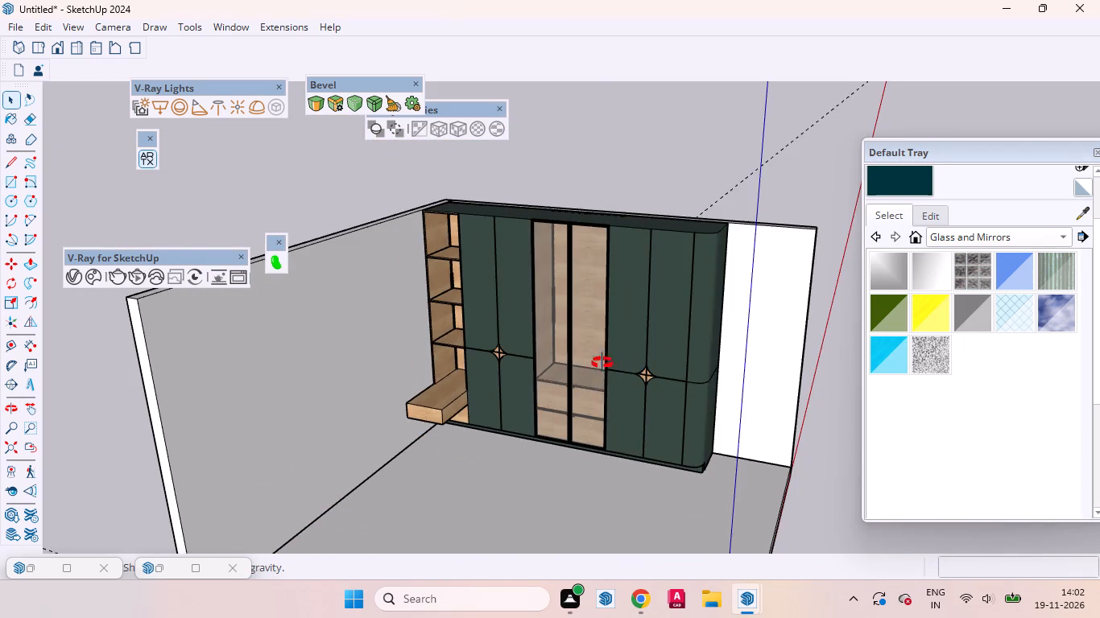
middle_click_drag(602, 363, 370, 294)
scroll(592, 440, "up", 4)
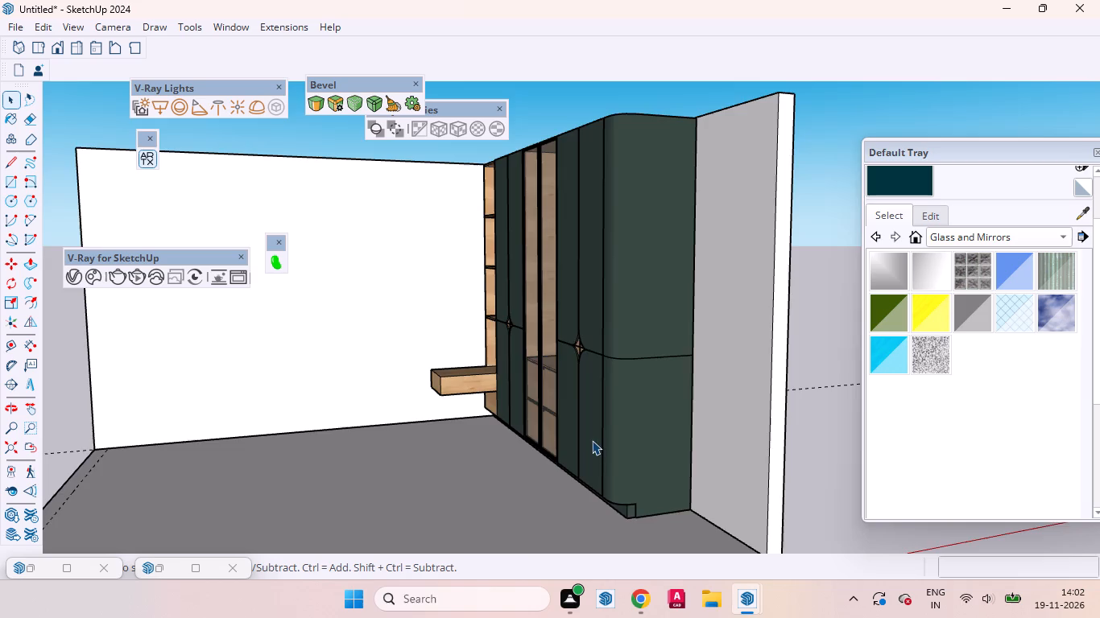
scroll(592, 440, "up", 13)
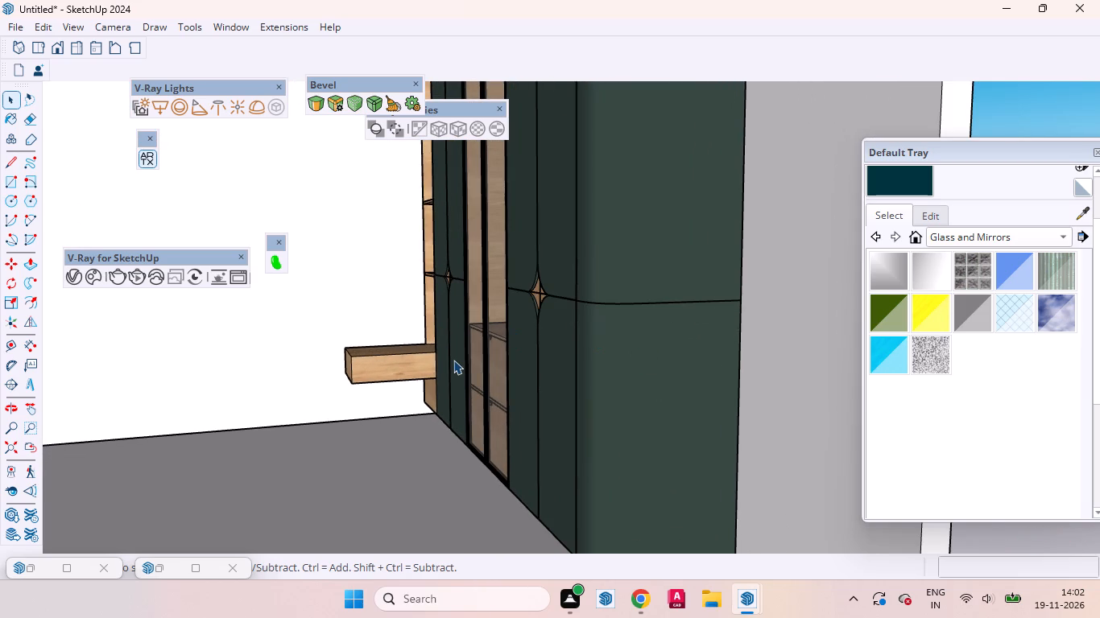
scroll(448, 360, "up", 7)
middle_click_drag(476, 360, 686, 373)
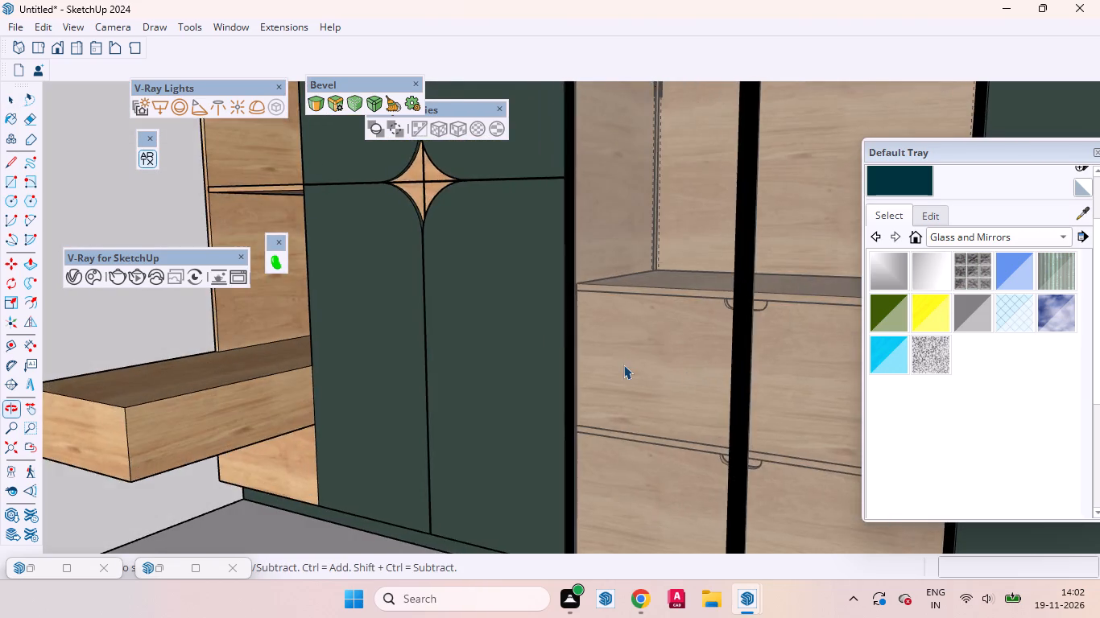
scroll(615, 364, "down", 12)
scroll(588, 370, "up", 3)
middle_click_drag(582, 369, 585, 369)
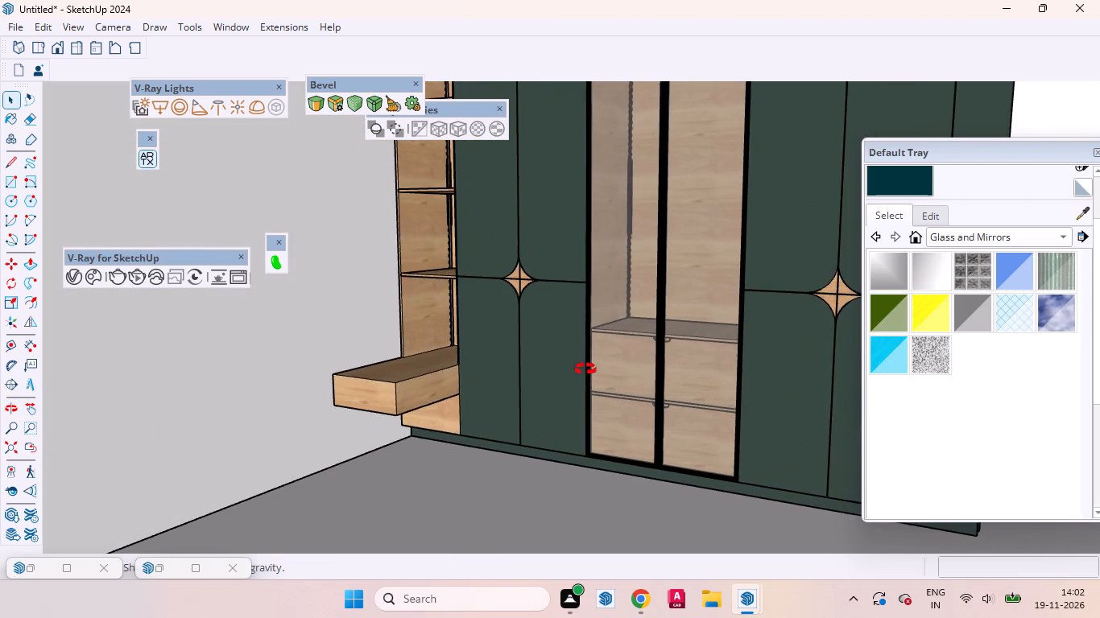
middle_click_drag(585, 369, 622, 445)
scroll(602, 381, "down", 3)
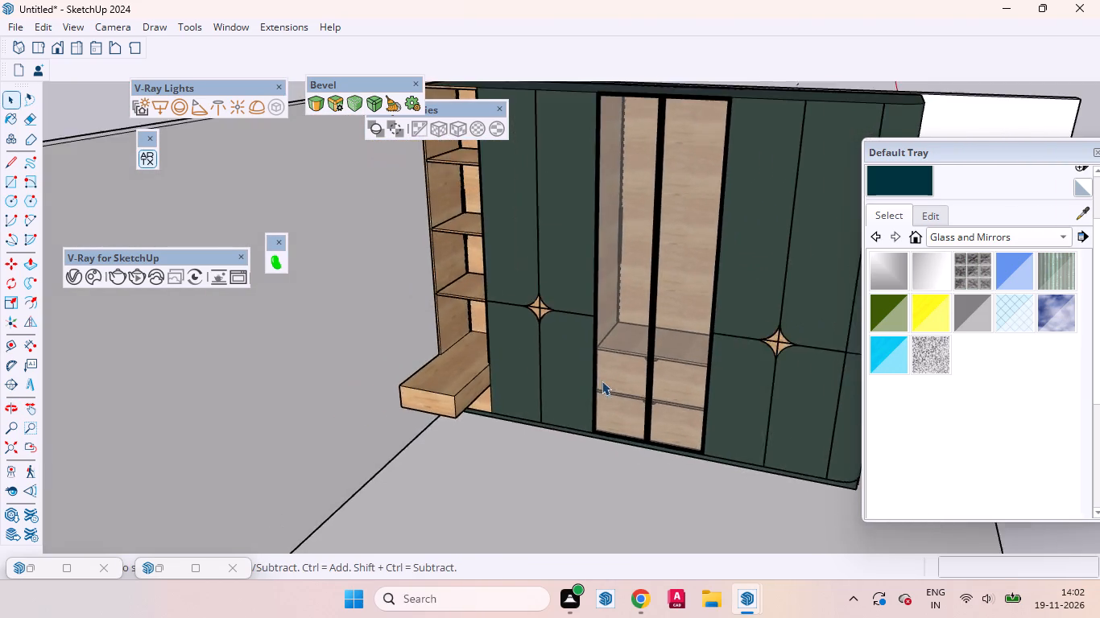
scroll(602, 381, "down", 12)
scroll(648, 369, "up", 8)
middle_click_drag(680, 410, 653, 360)
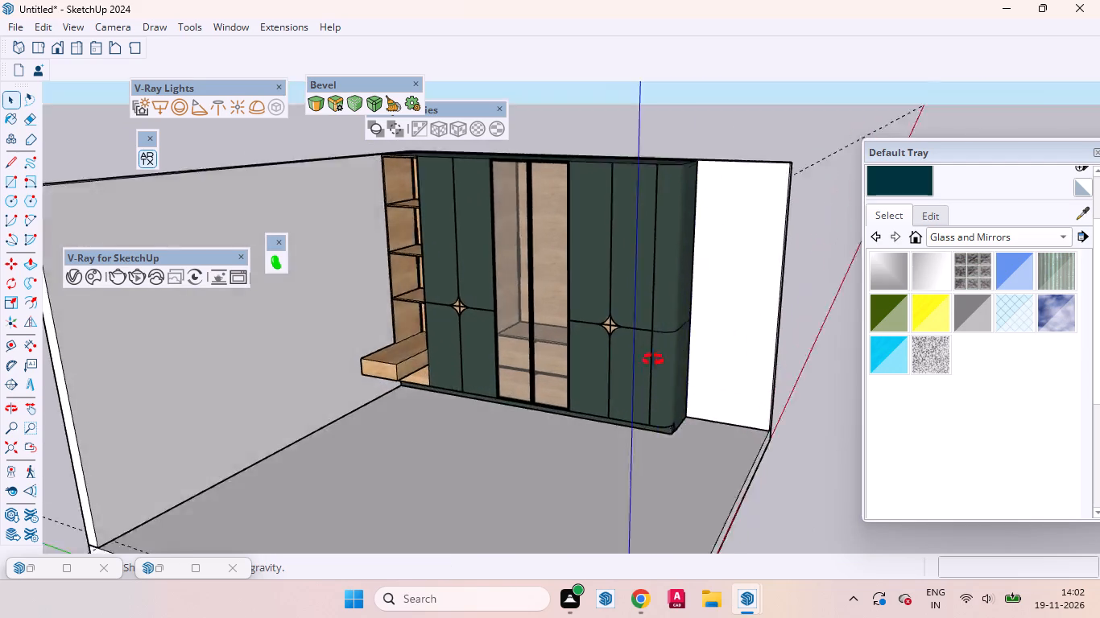
middle_click_drag(653, 360, 590, 454)
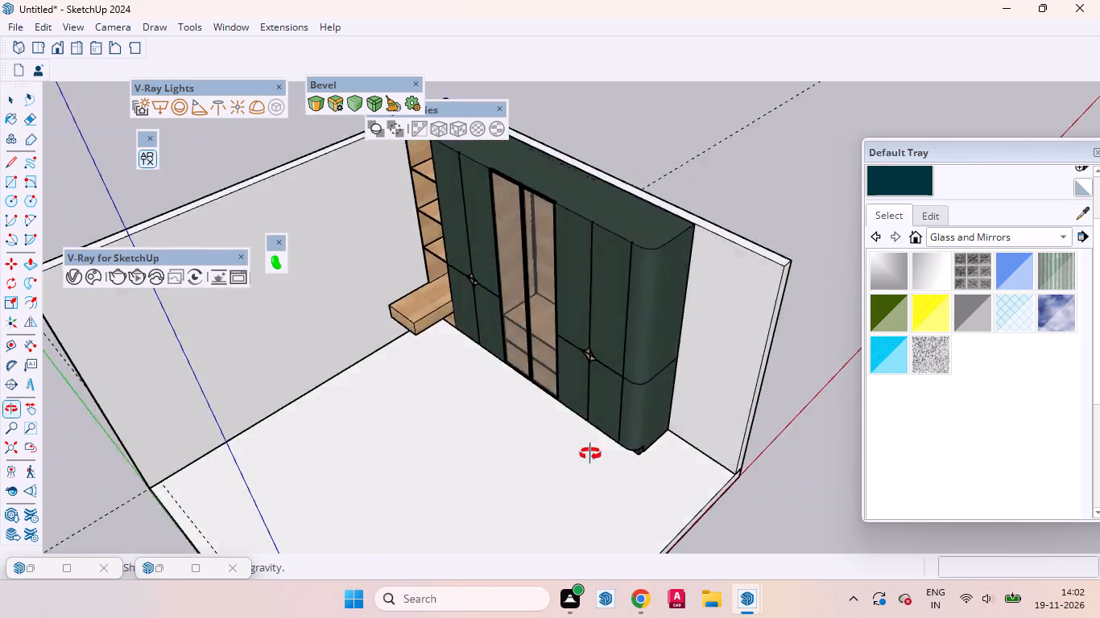
middle_click_drag(590, 454, 449, 324)
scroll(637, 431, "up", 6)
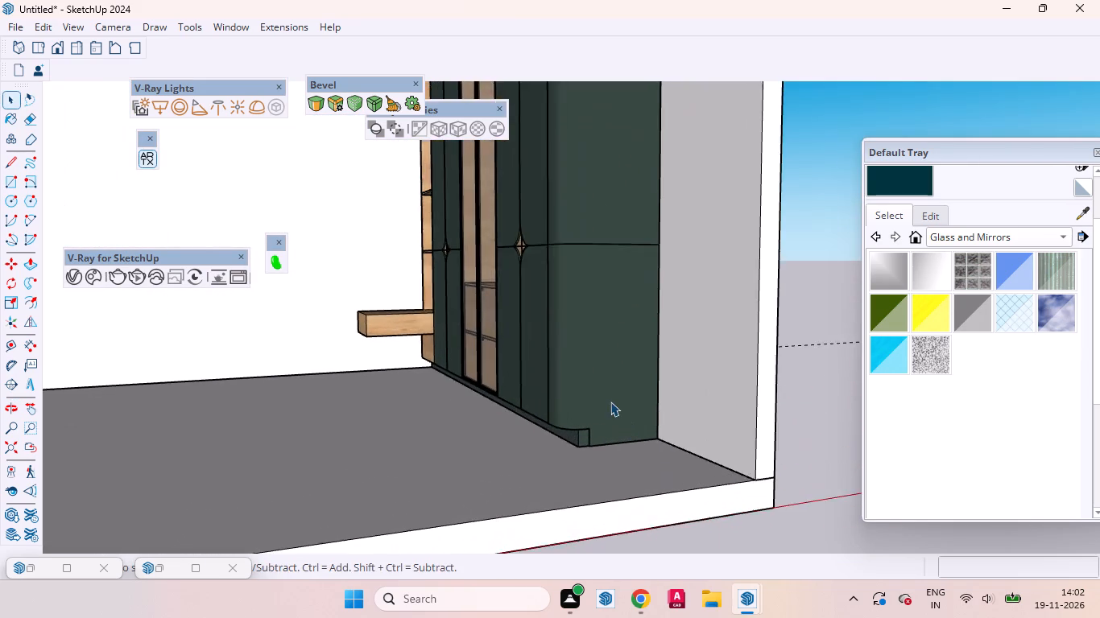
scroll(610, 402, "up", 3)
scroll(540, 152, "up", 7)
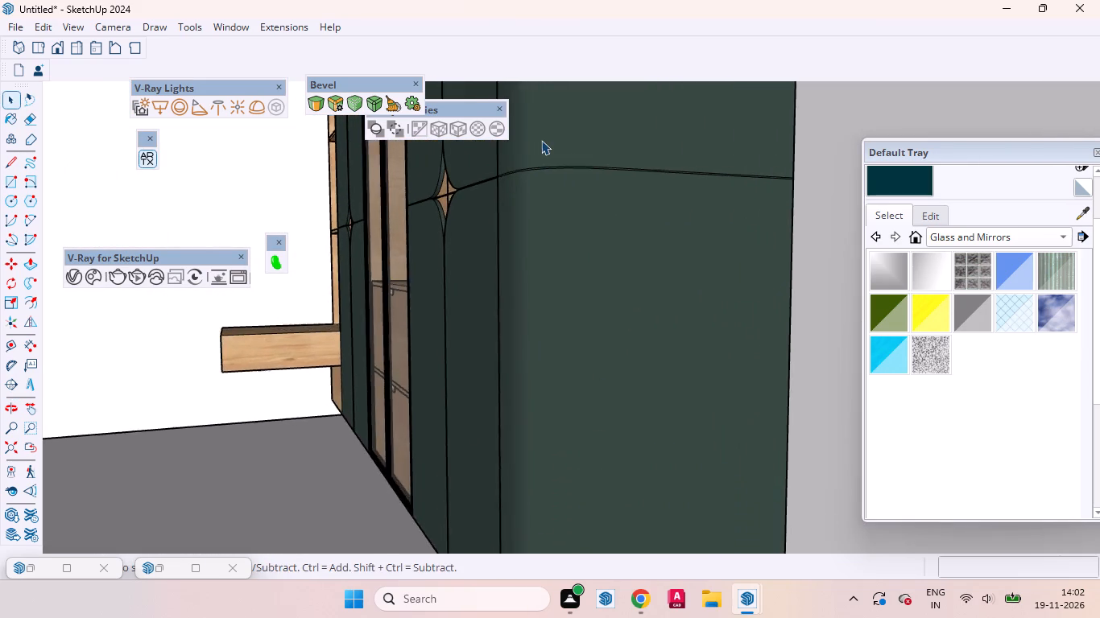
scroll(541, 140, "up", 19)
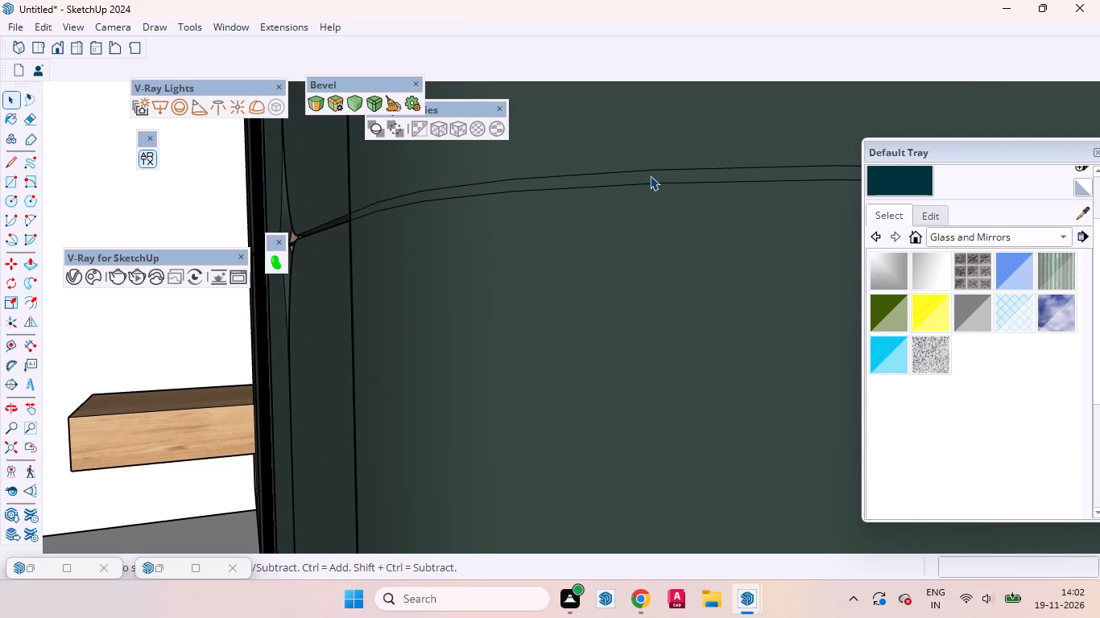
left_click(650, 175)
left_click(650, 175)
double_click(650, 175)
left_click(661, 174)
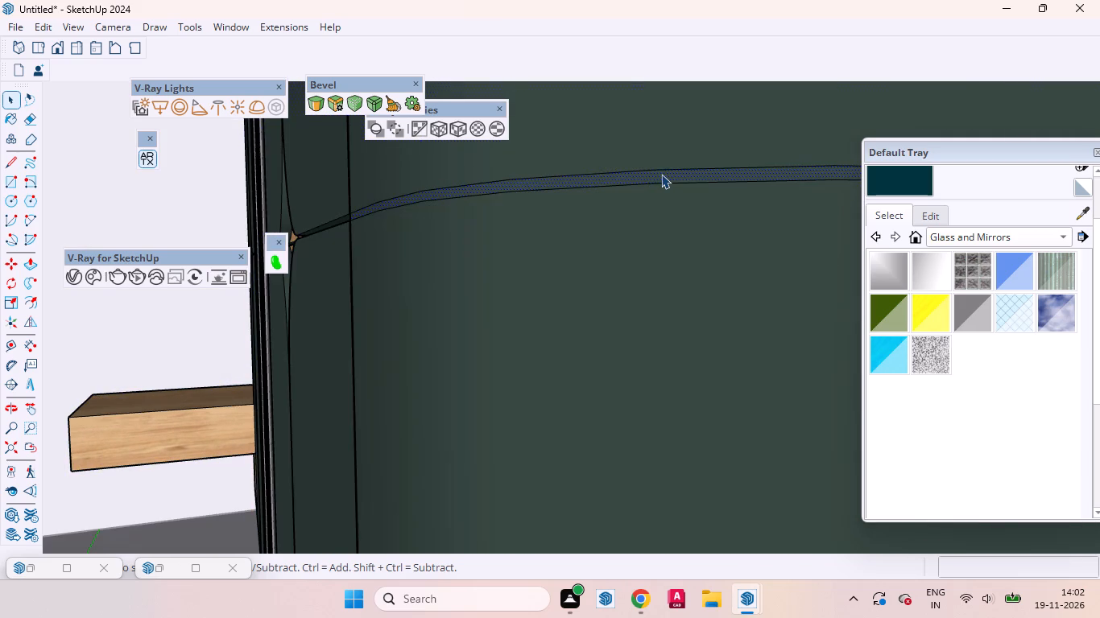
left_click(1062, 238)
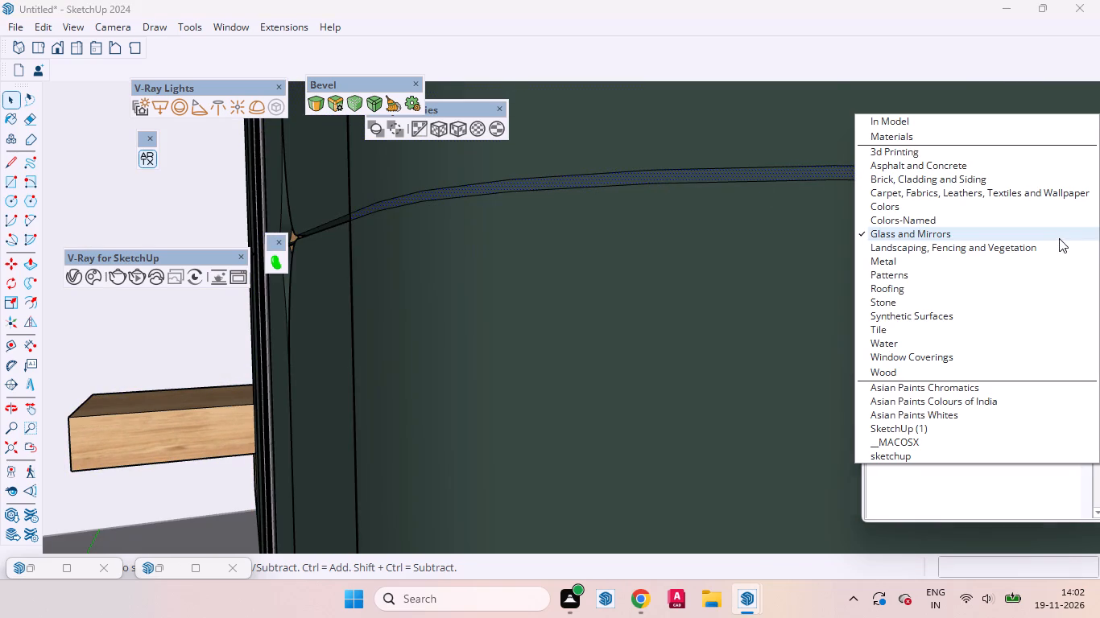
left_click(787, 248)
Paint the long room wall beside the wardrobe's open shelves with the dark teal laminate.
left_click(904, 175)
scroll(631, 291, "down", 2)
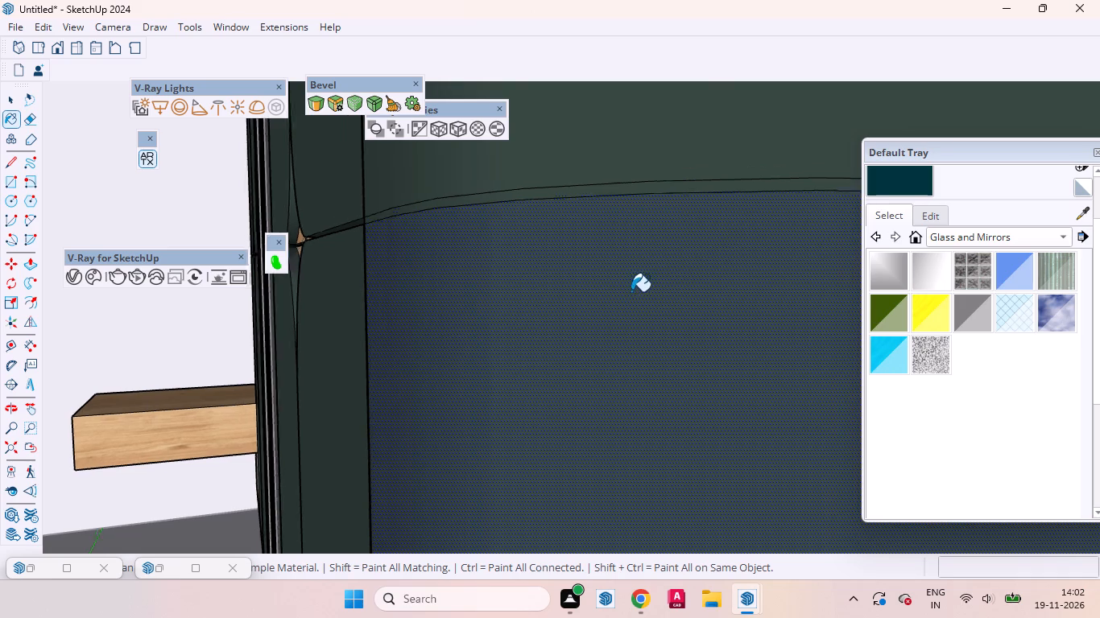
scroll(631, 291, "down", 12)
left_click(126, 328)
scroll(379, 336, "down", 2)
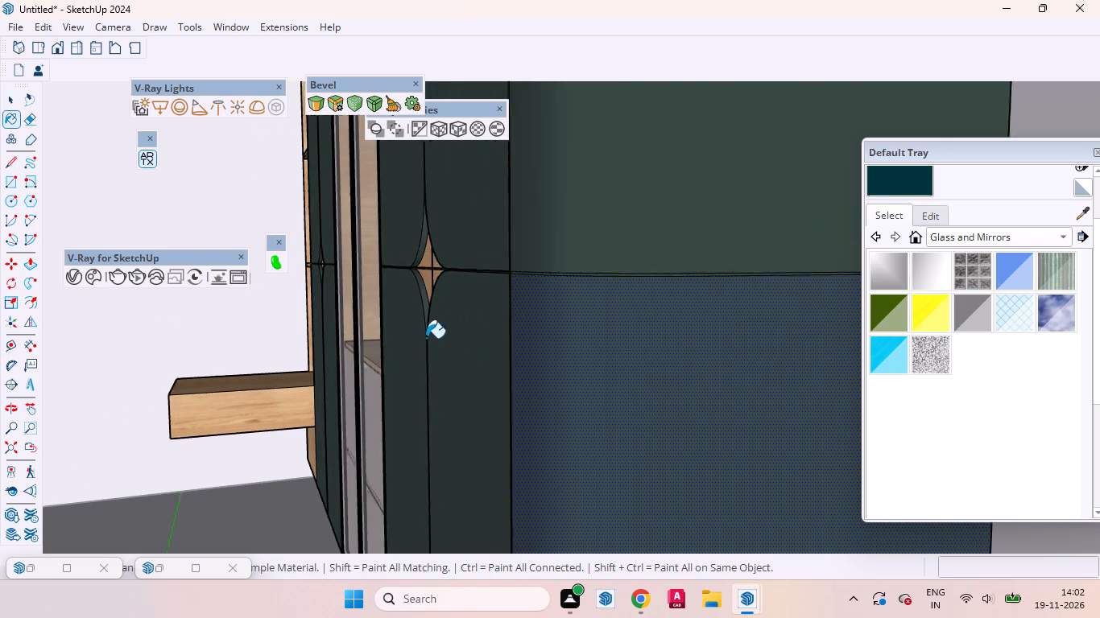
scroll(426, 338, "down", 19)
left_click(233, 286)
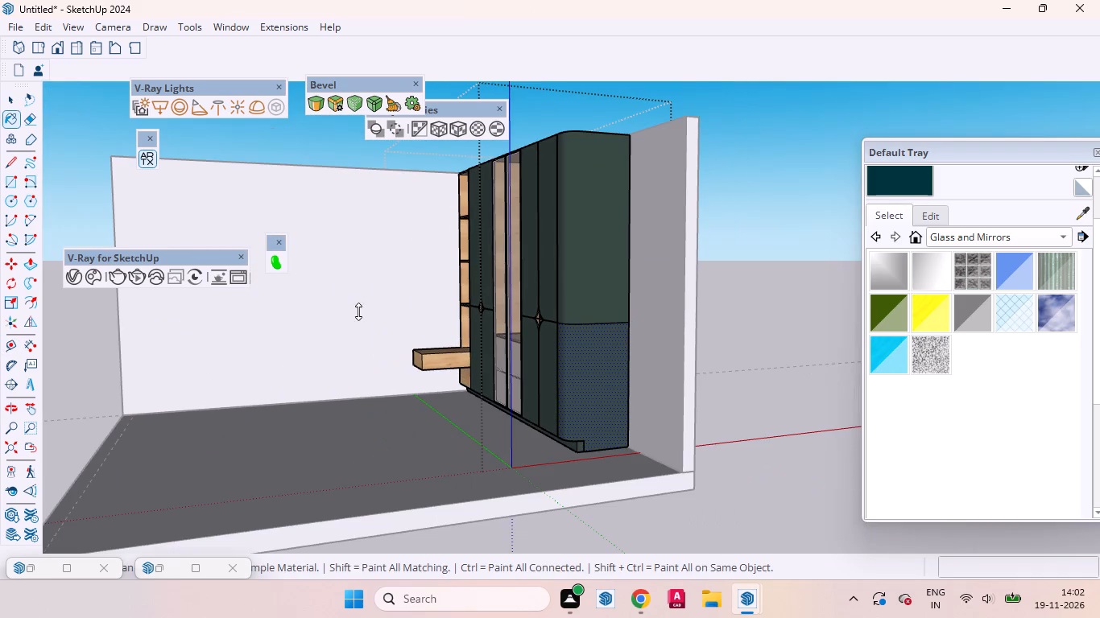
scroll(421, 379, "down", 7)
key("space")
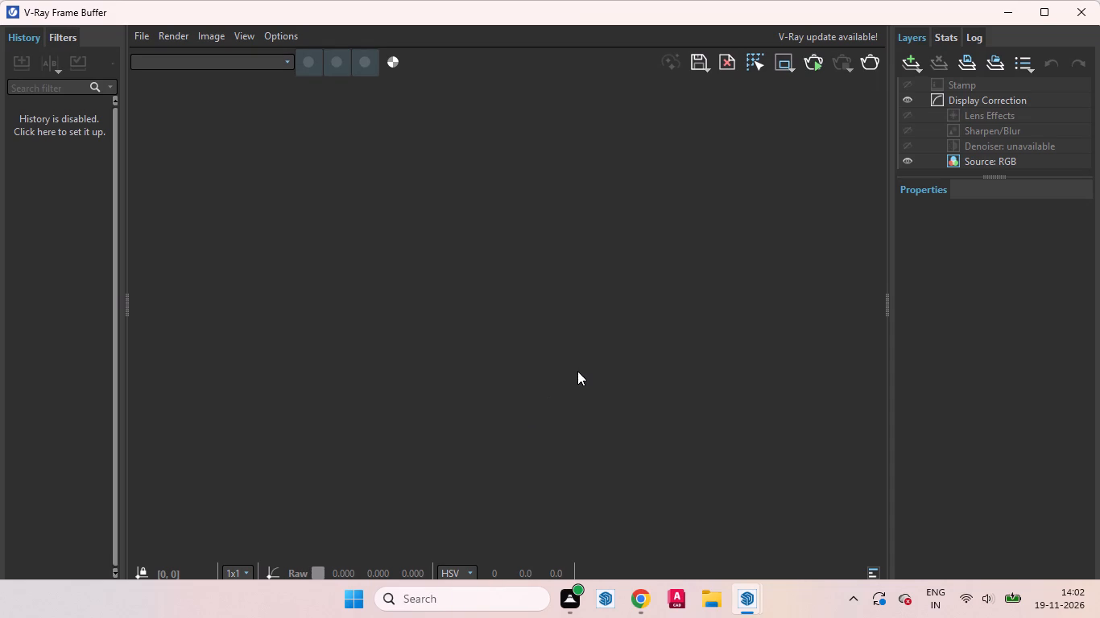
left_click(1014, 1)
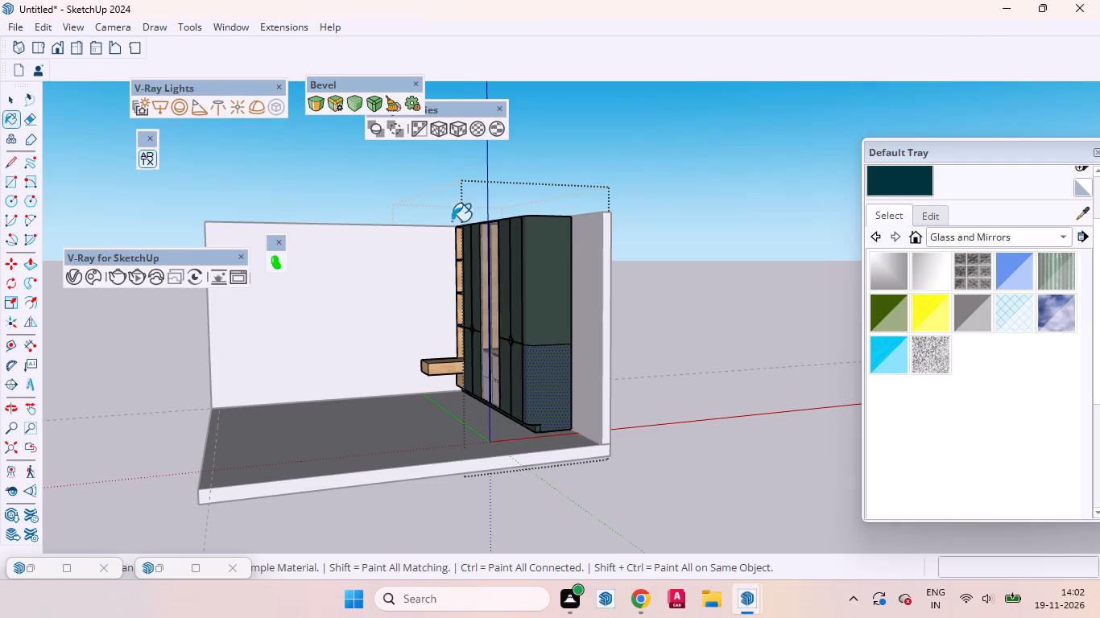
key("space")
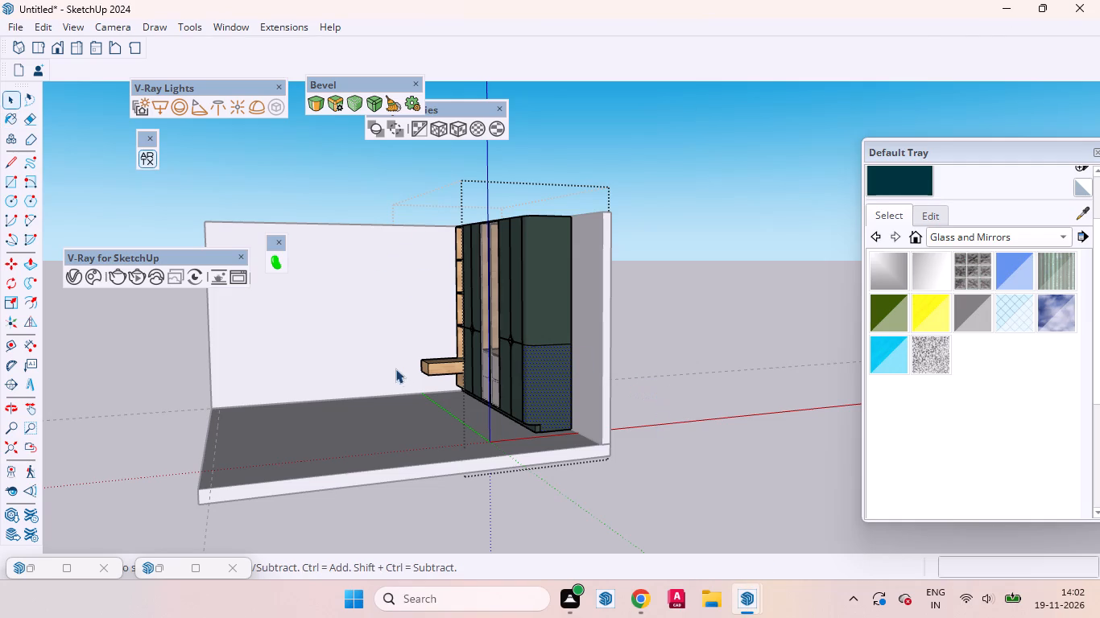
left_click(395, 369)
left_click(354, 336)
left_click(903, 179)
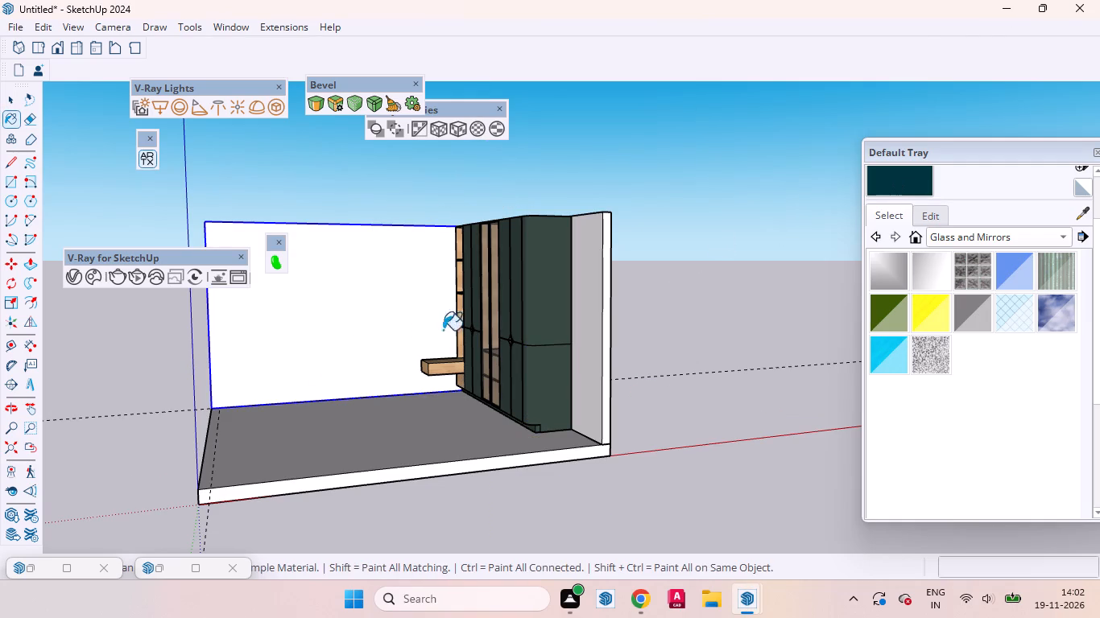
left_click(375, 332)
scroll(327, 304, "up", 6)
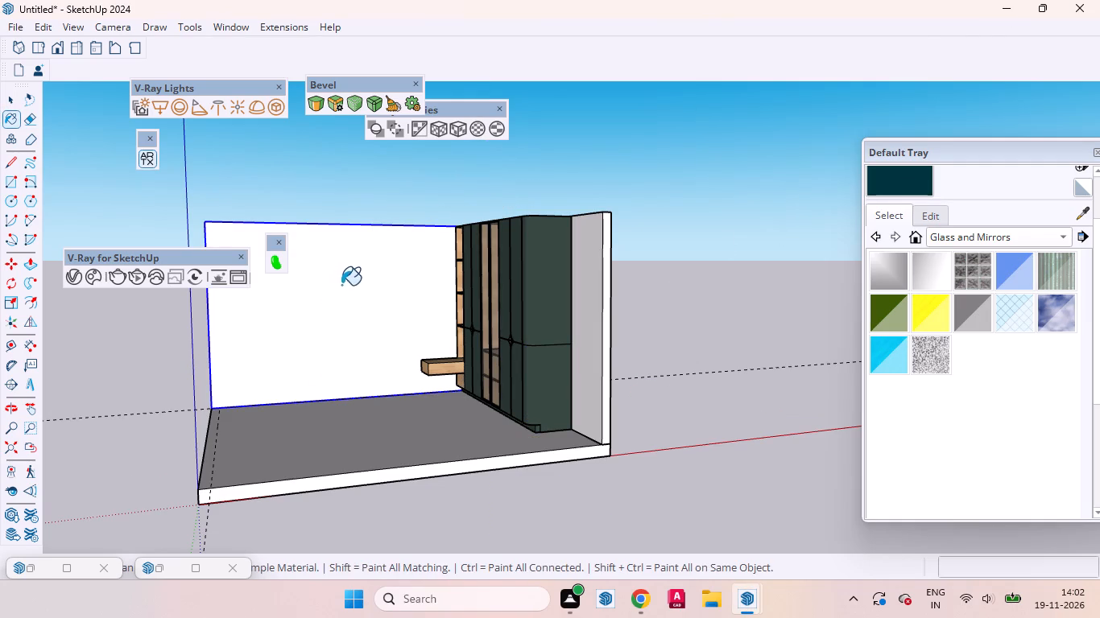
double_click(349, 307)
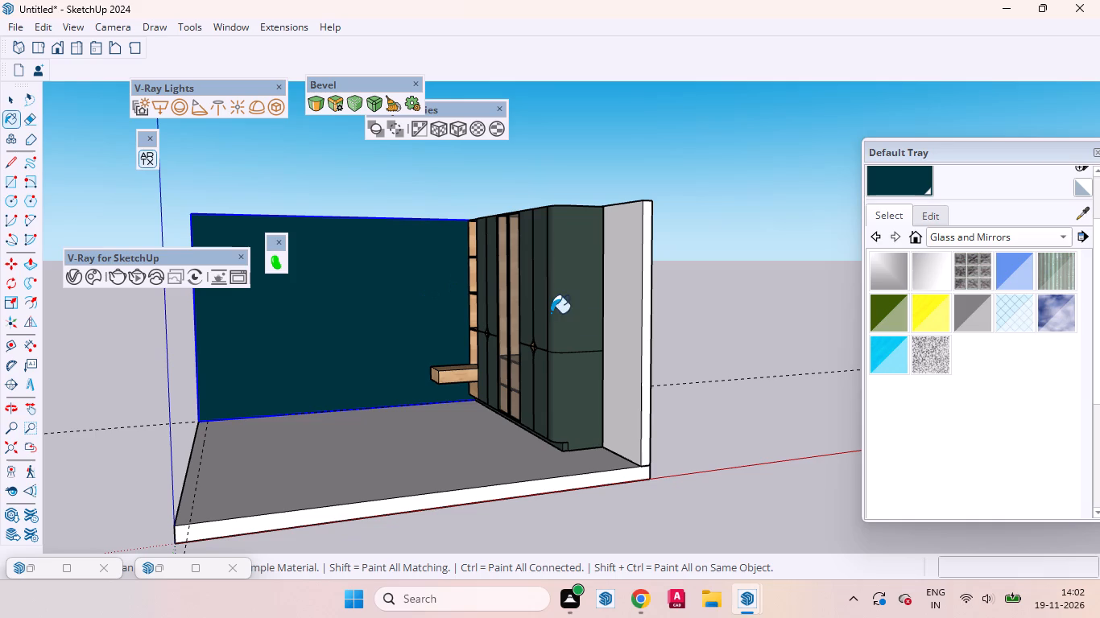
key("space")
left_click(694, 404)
Examine the dark teal wall against the forest green wardrobe from above and from the front.
scroll(362, 282, "up", 7)
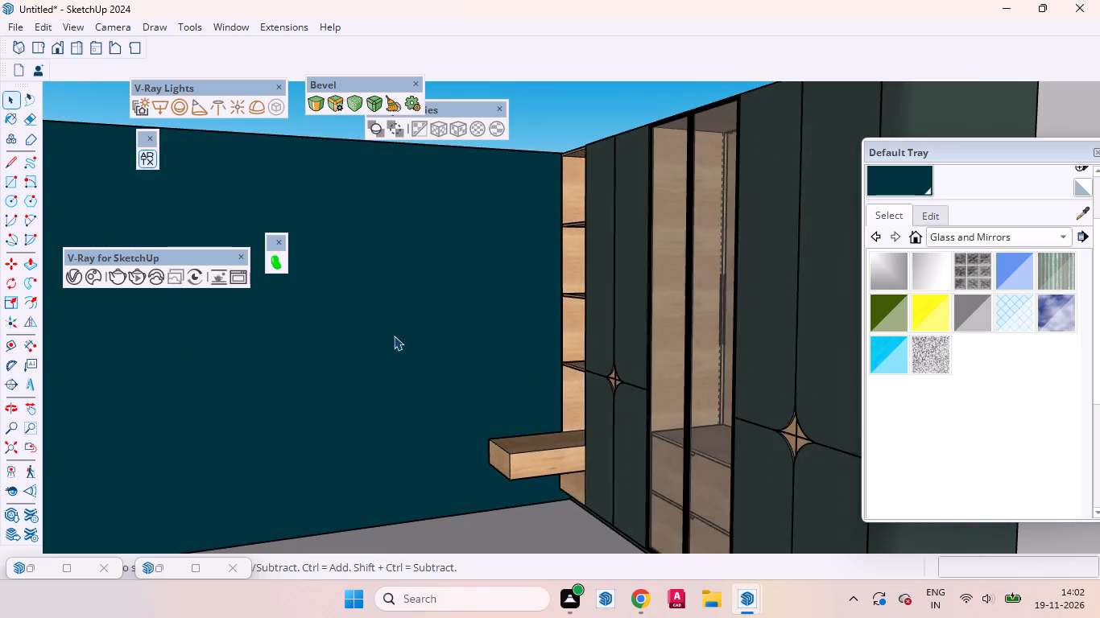
middle_click_drag(401, 342, 383, 617)
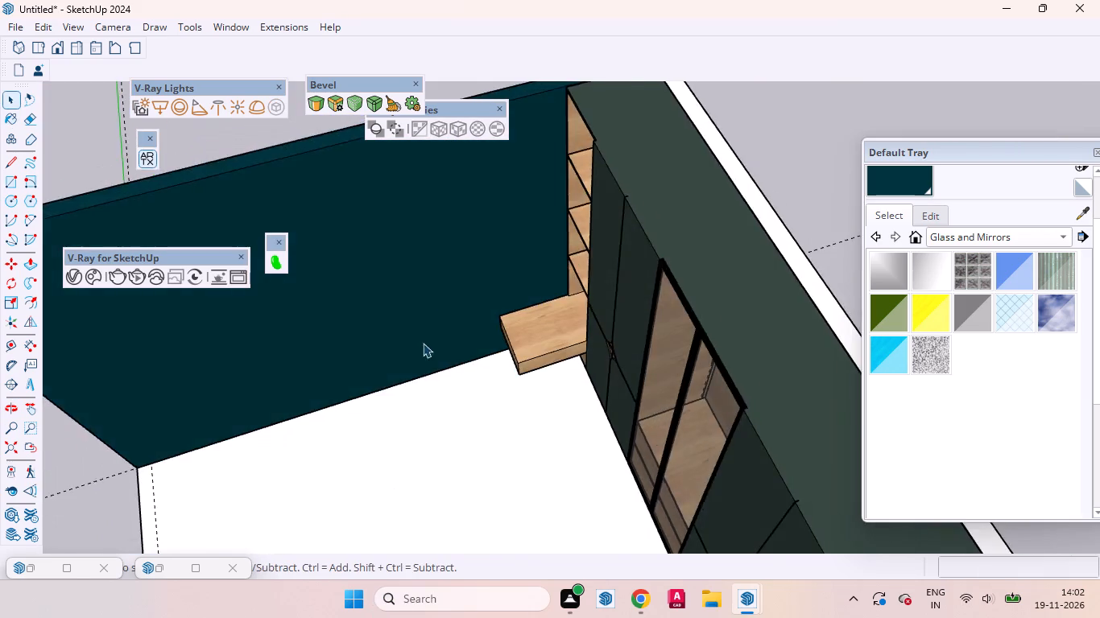
scroll(428, 296, "down", 12)
middle_click_drag(416, 287, 445, 185)
scroll(411, 281, "up", 2)
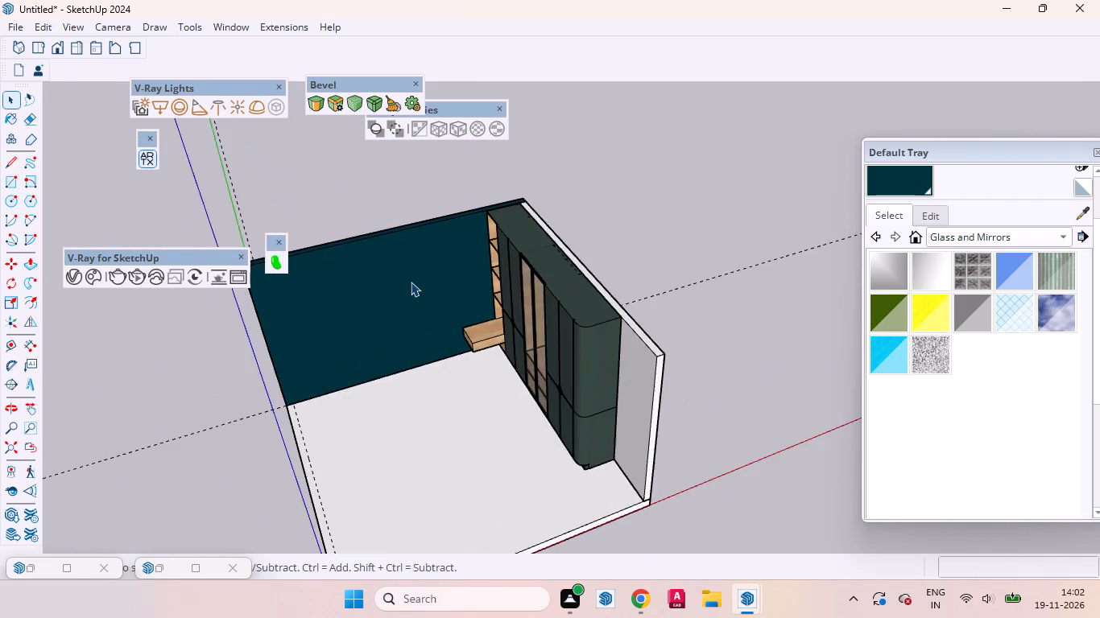
scroll(411, 282, "up", 3)
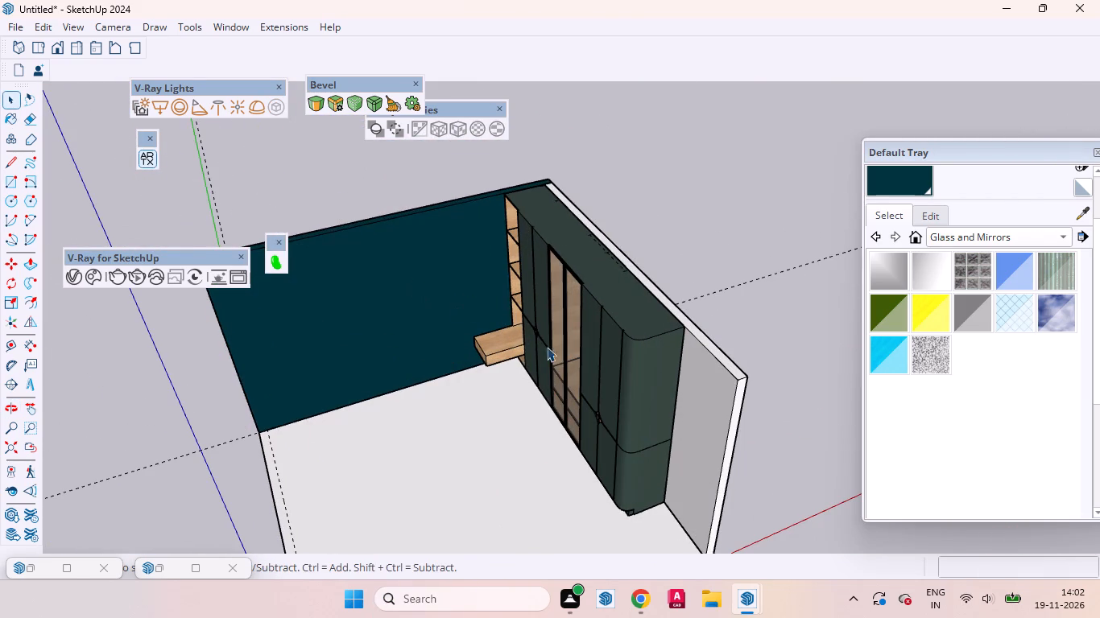
middle_click_drag(575, 299, 832, 167)
scroll(765, 230, "up", 5)
scroll(752, 244, "down", 1)
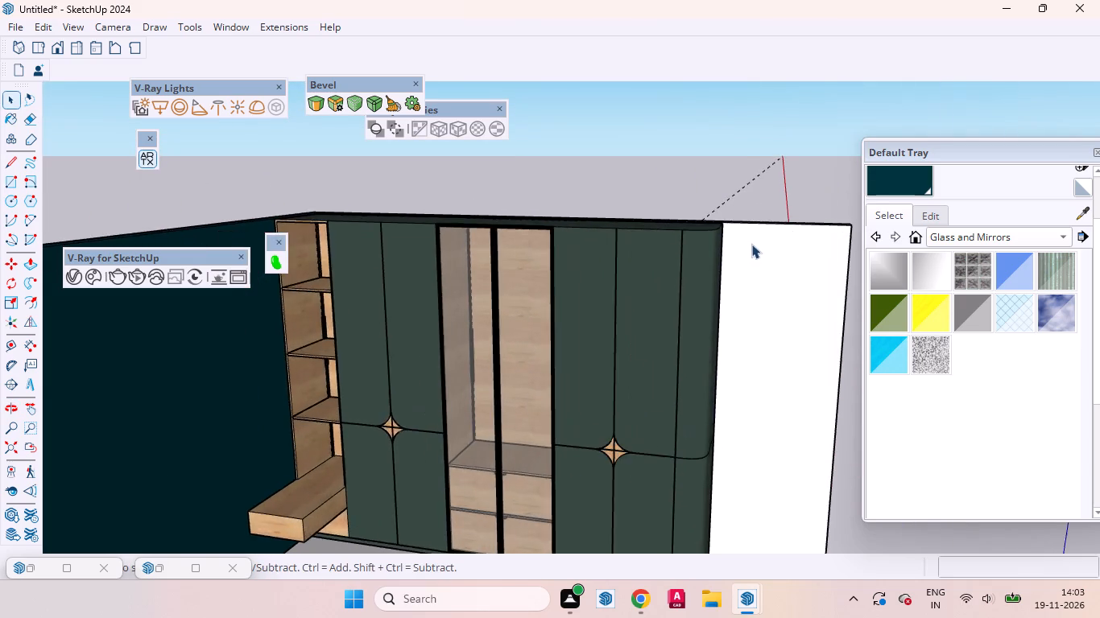
scroll(751, 244, "down", 2)
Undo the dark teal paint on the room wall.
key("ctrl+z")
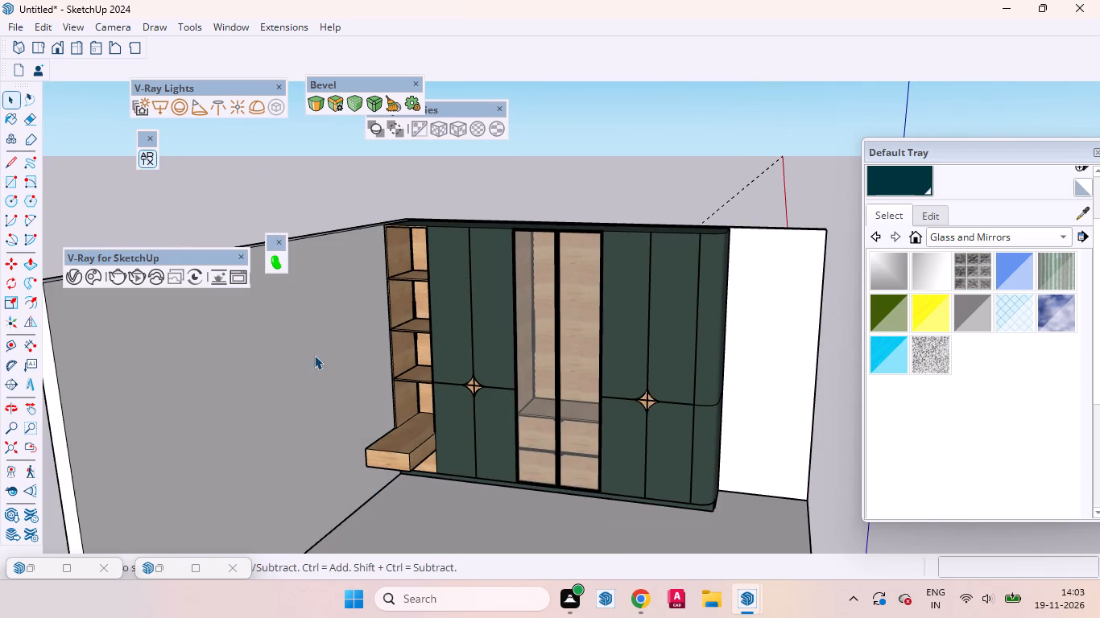
View the full wardrobe front straight on in the Left standard view.
scroll(549, 267, "up", 3)
middle_click_drag(556, 303, 614, 266)
scroll(453, 258, "down", 2)
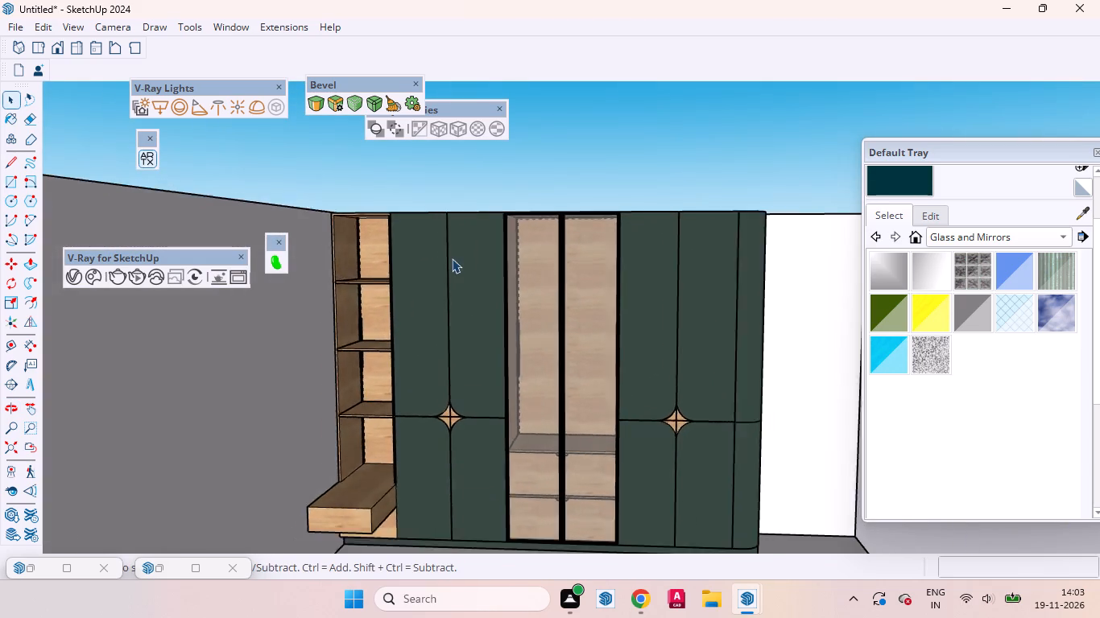
scroll(452, 258, "down", 4)
scroll(534, 346, "up", 6)
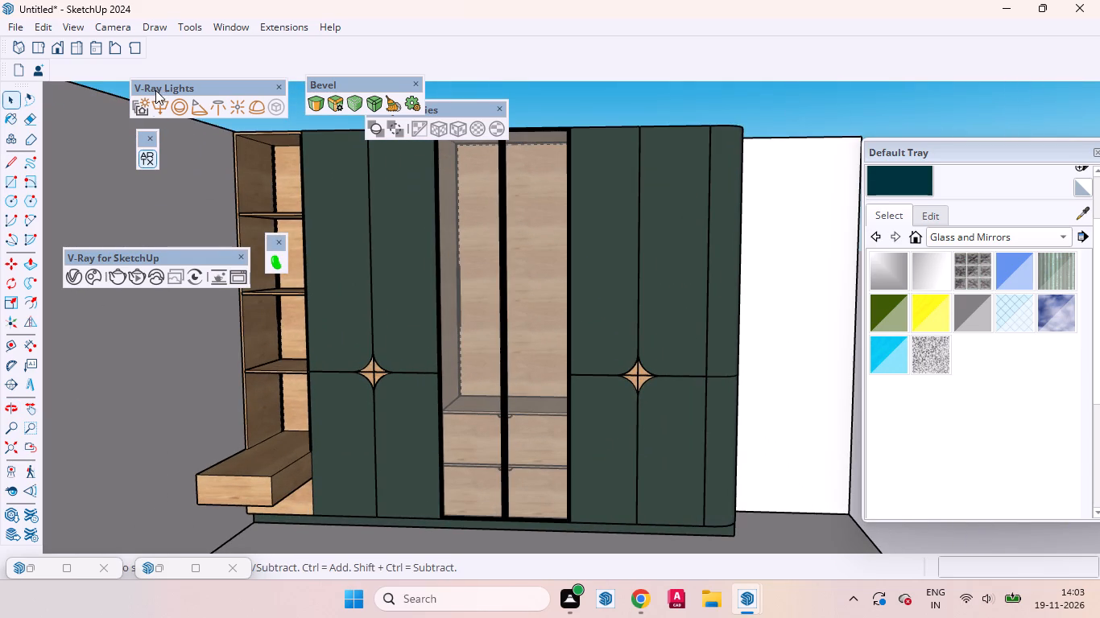
left_click(94, 46)
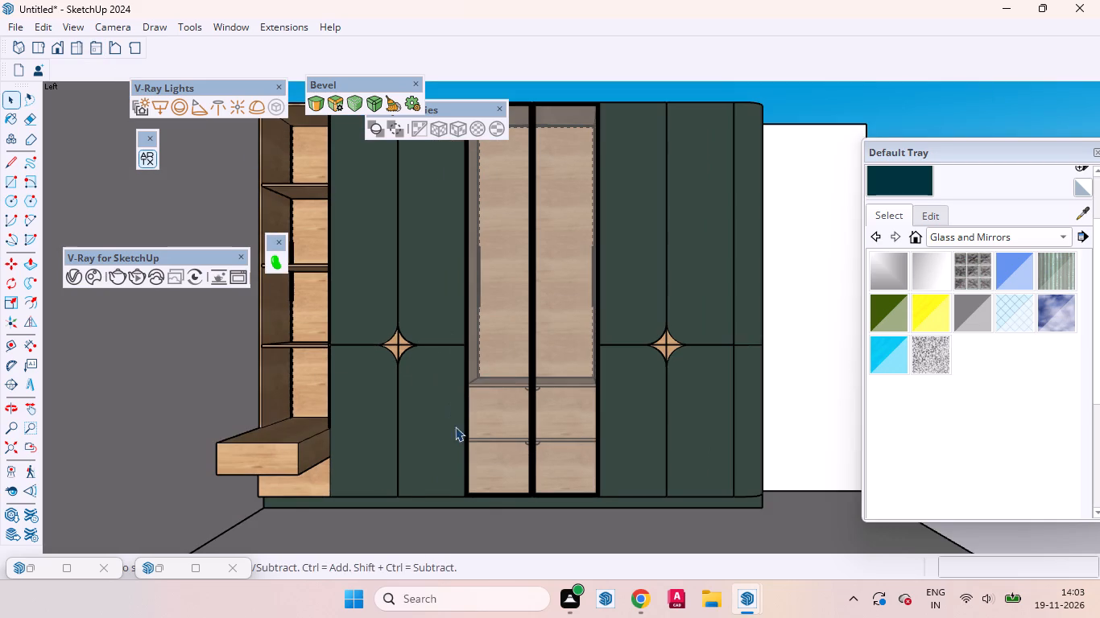
scroll(482, 494, "down", 2)
scroll(476, 165, "up", 2)
scroll(519, 182, "down", 1)
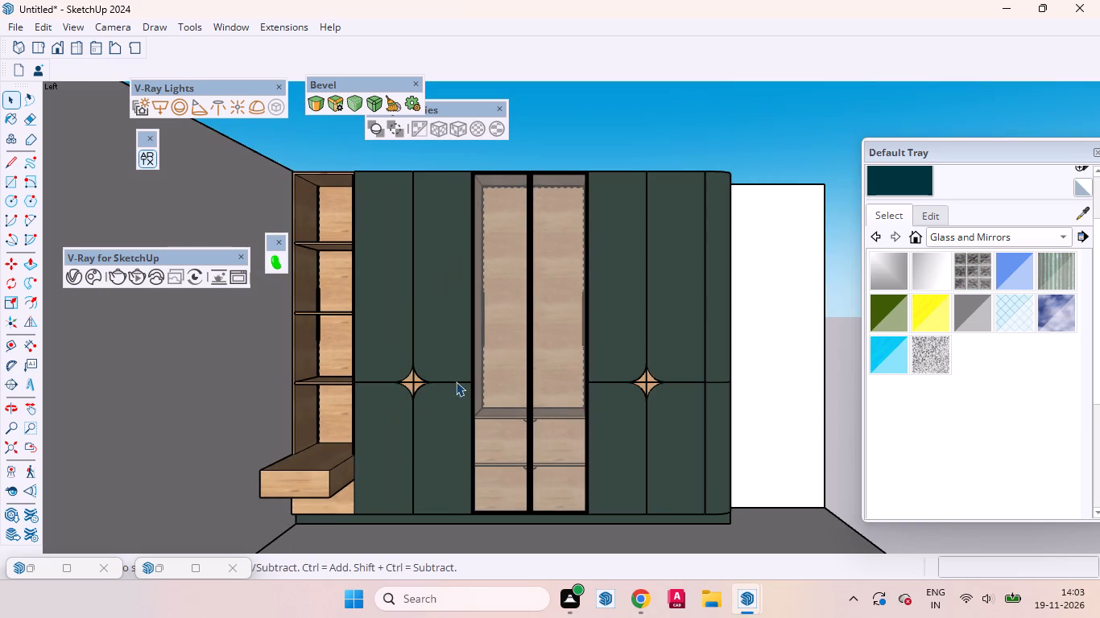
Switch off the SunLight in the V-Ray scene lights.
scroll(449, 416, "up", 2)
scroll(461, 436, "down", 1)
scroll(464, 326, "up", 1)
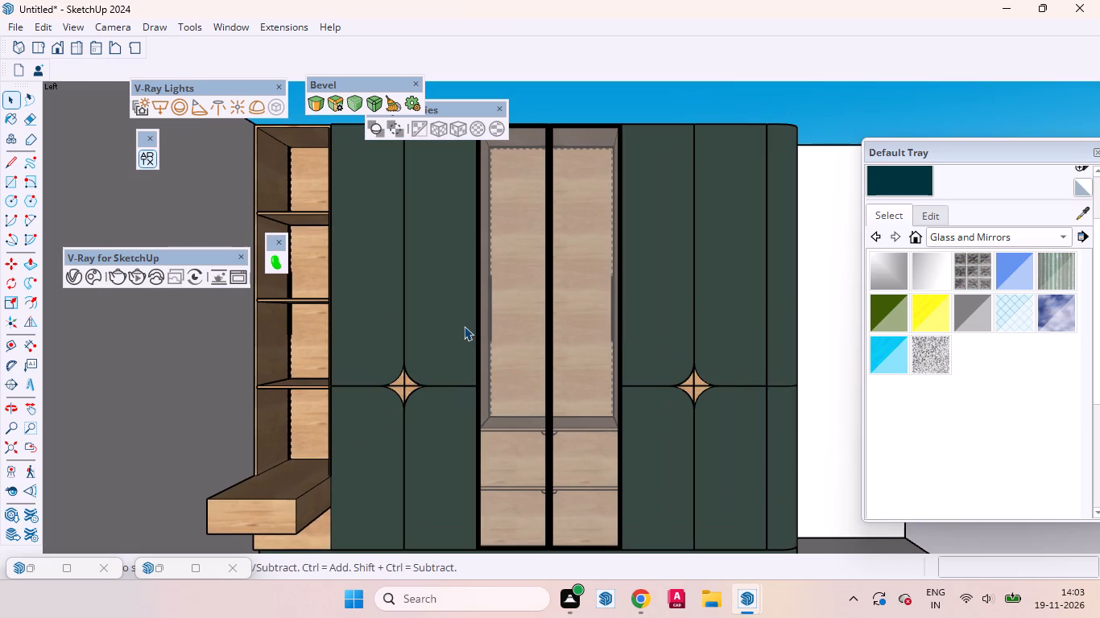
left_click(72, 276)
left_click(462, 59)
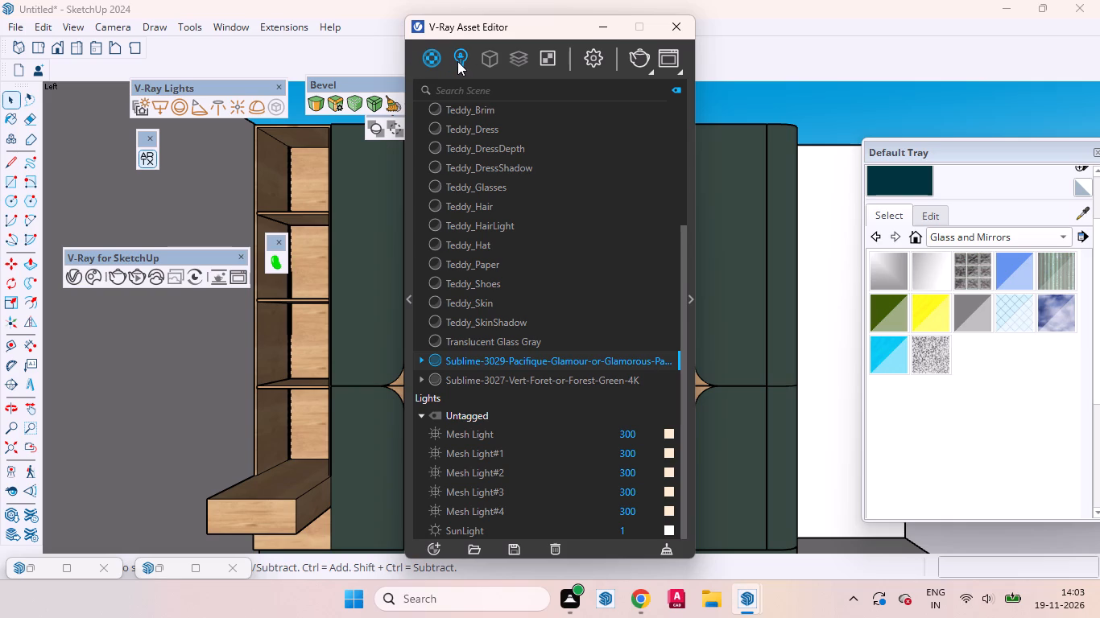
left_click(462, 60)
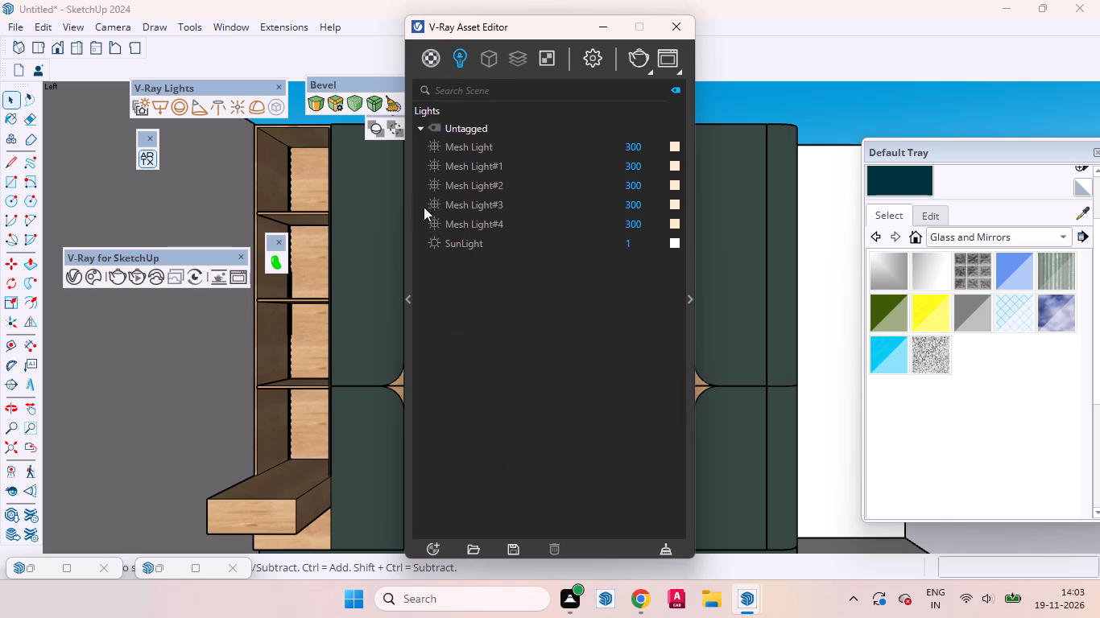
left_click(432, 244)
Start an interactive V-Ray render of the wardrobe front and examine the lit shelves and glazed niche.
left_click(649, 70)
left_click(643, 97)
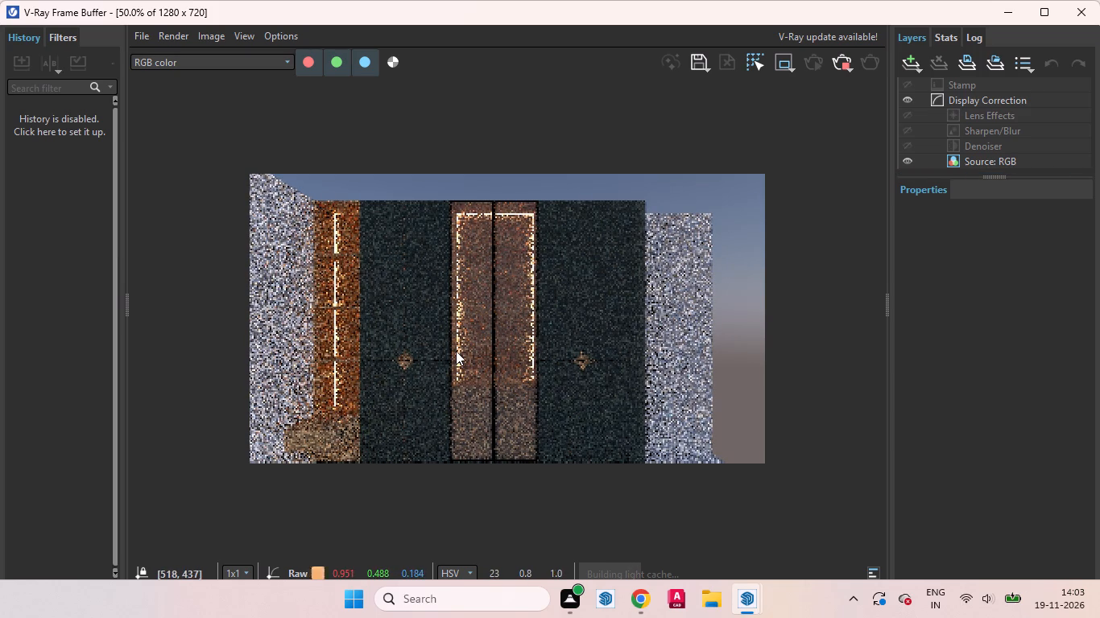
scroll(456, 351, "up", 1)
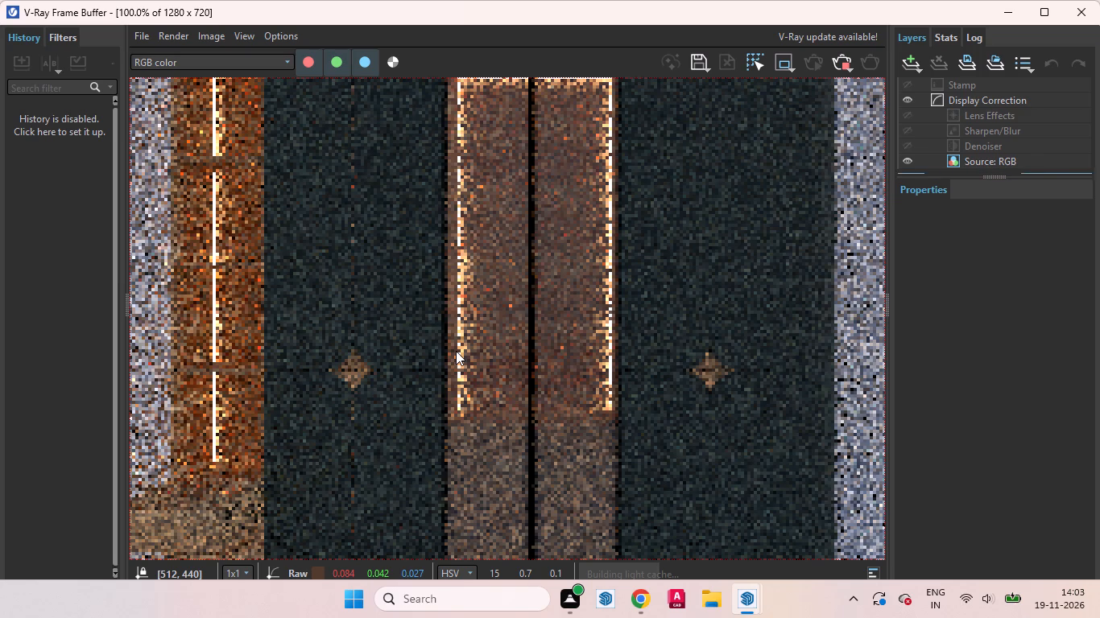
scroll(456, 351, "down", 2)
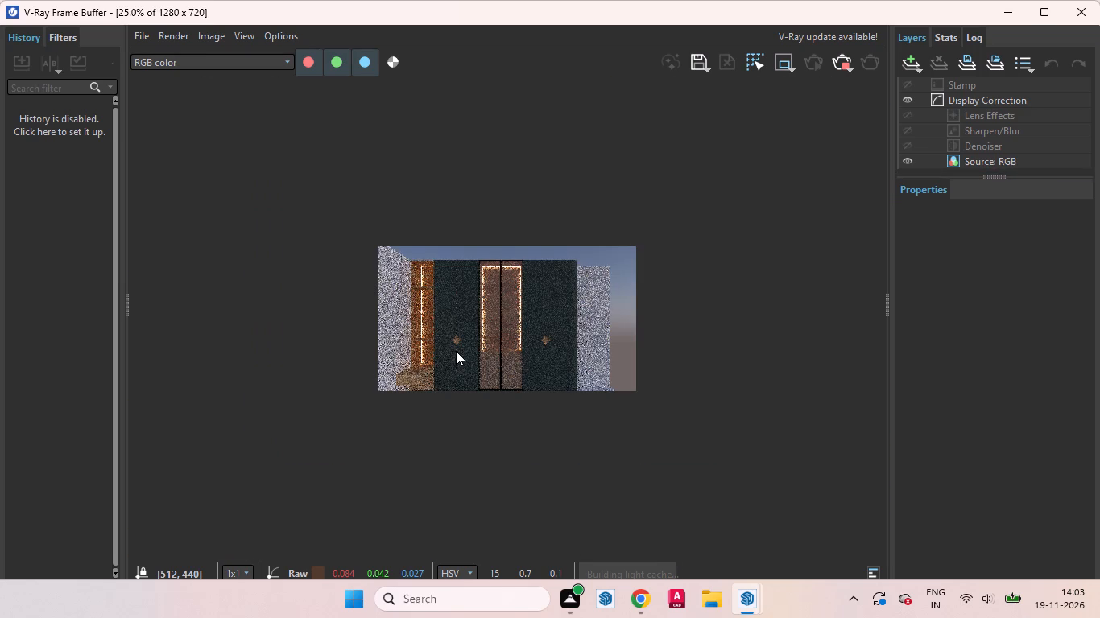
scroll(456, 351, "up", 1)
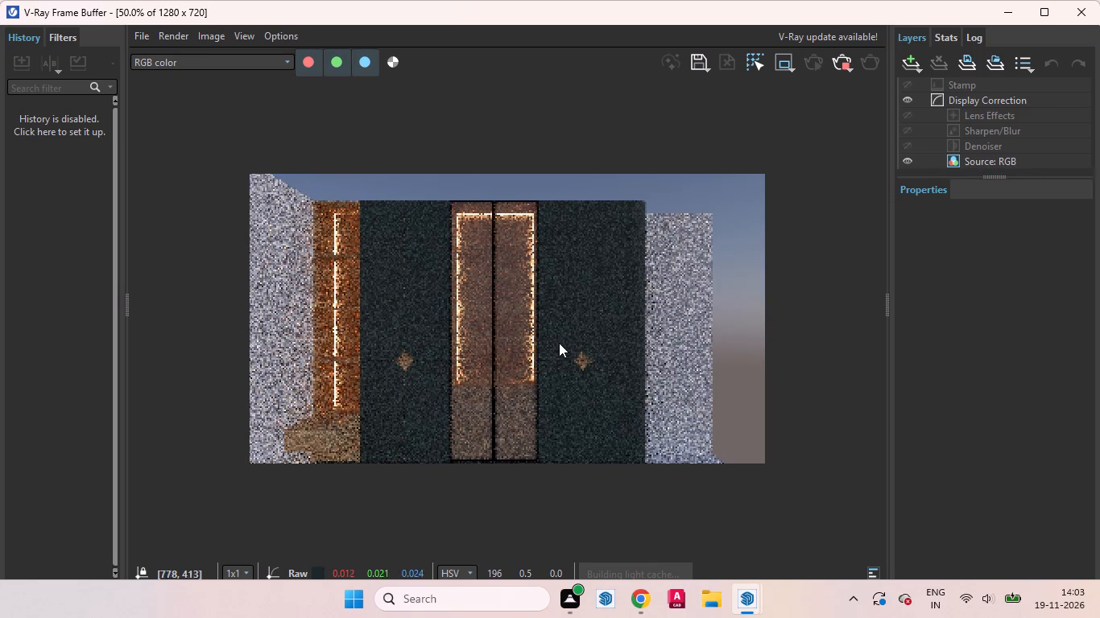
scroll(558, 345, "down", 1)
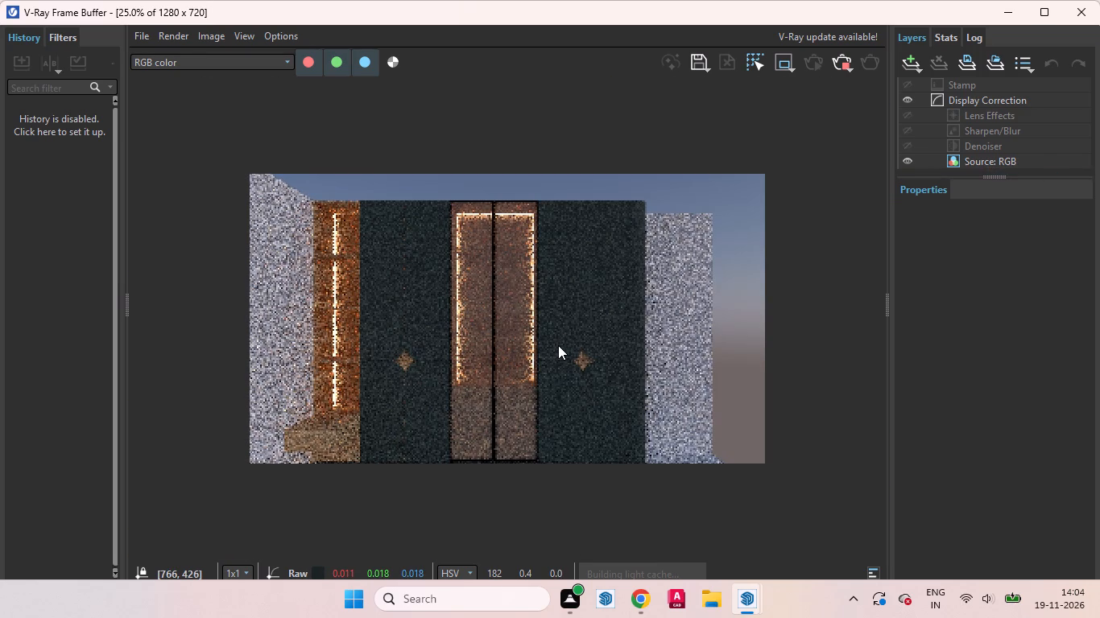
scroll(482, 340, "up", 1)
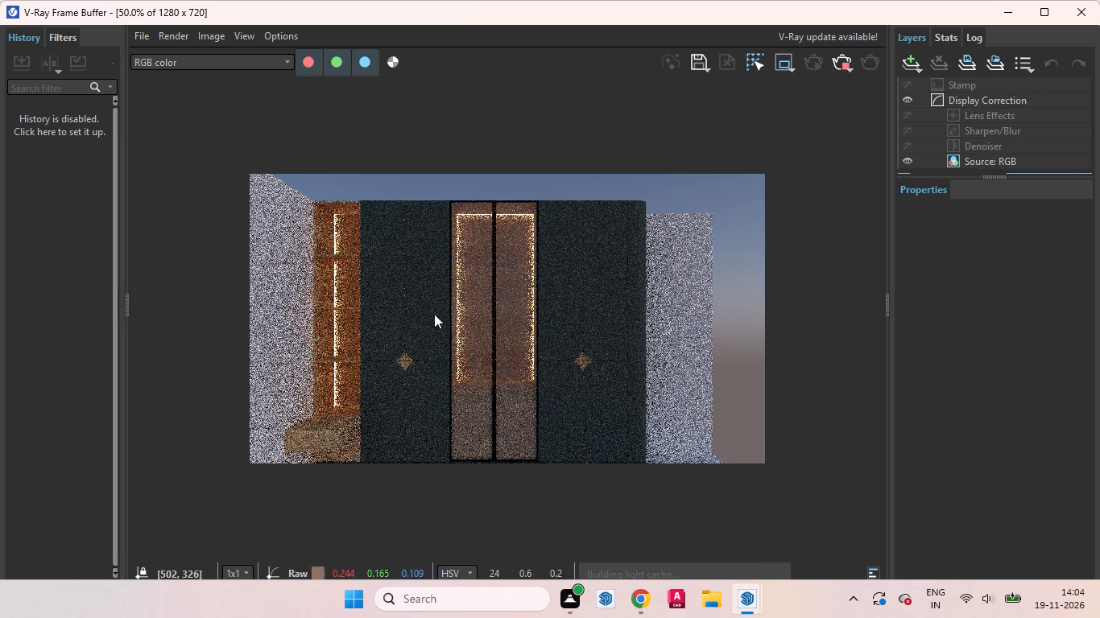
left_click(1000, 8)
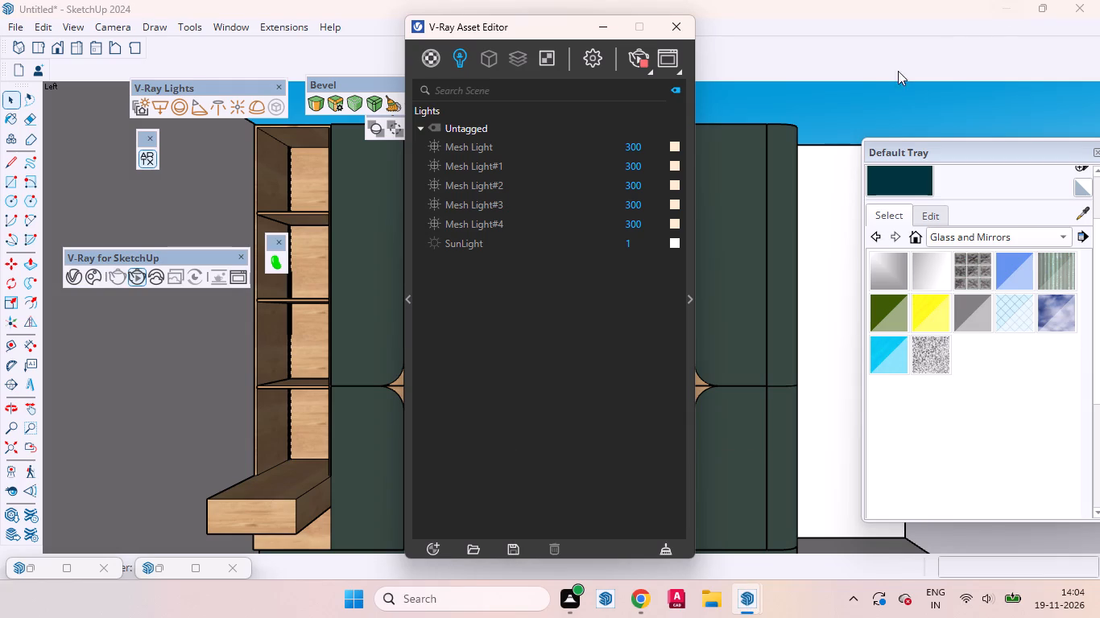
Set the intensity of all five mesh lights, Mesh Light to Mesh Light#4, to 200 and check the render.
left_click(630, 144)
key("BackSpace")
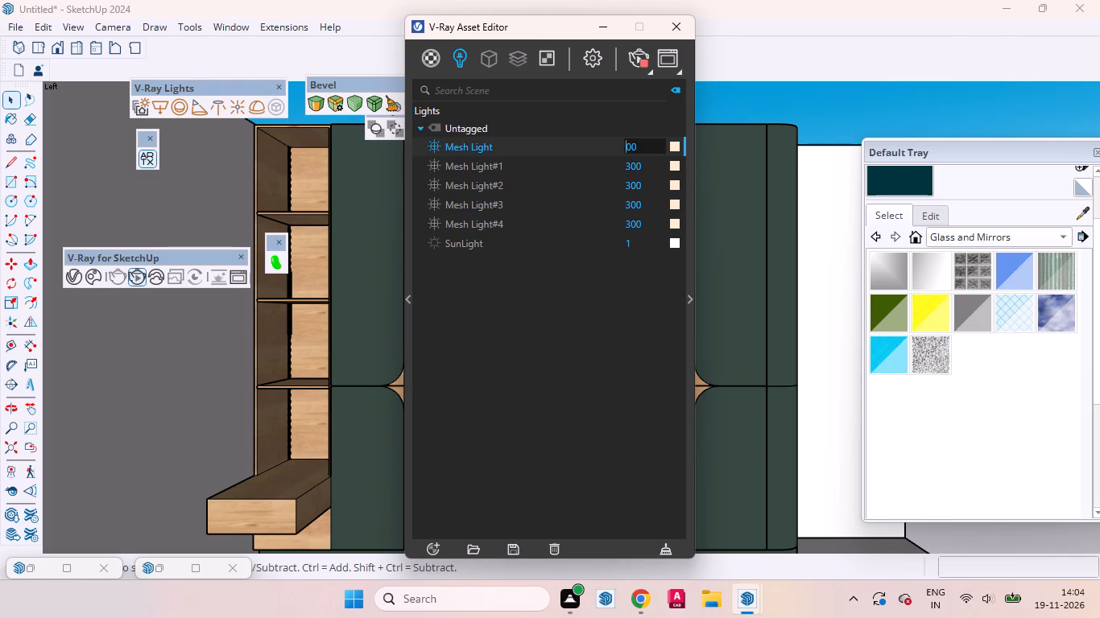
key("2")
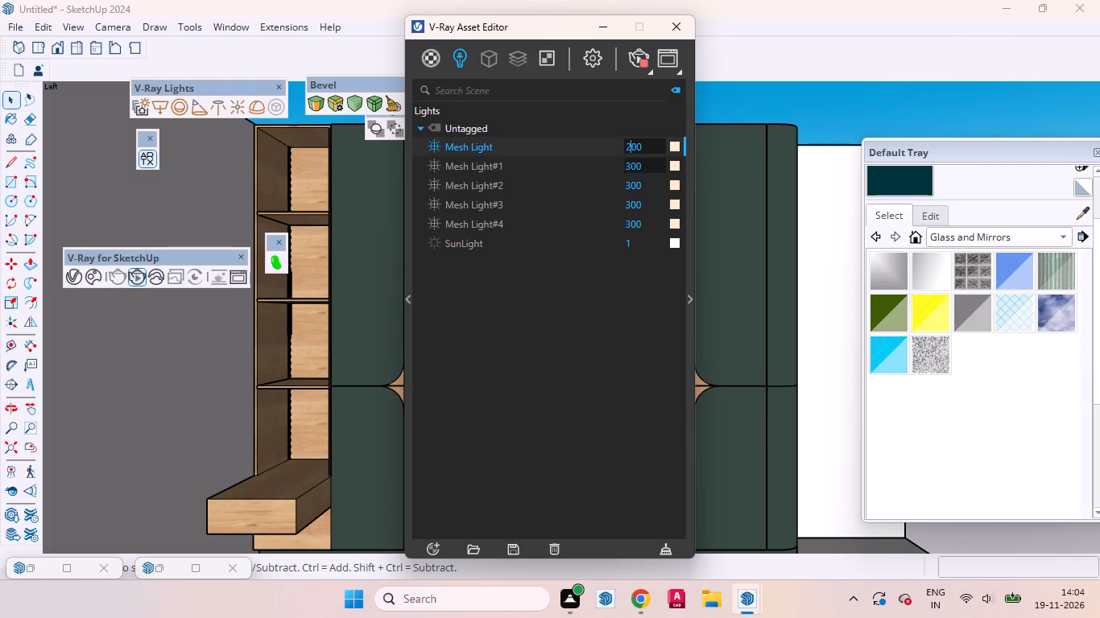
left_click(631, 162)
key("BackSpace")
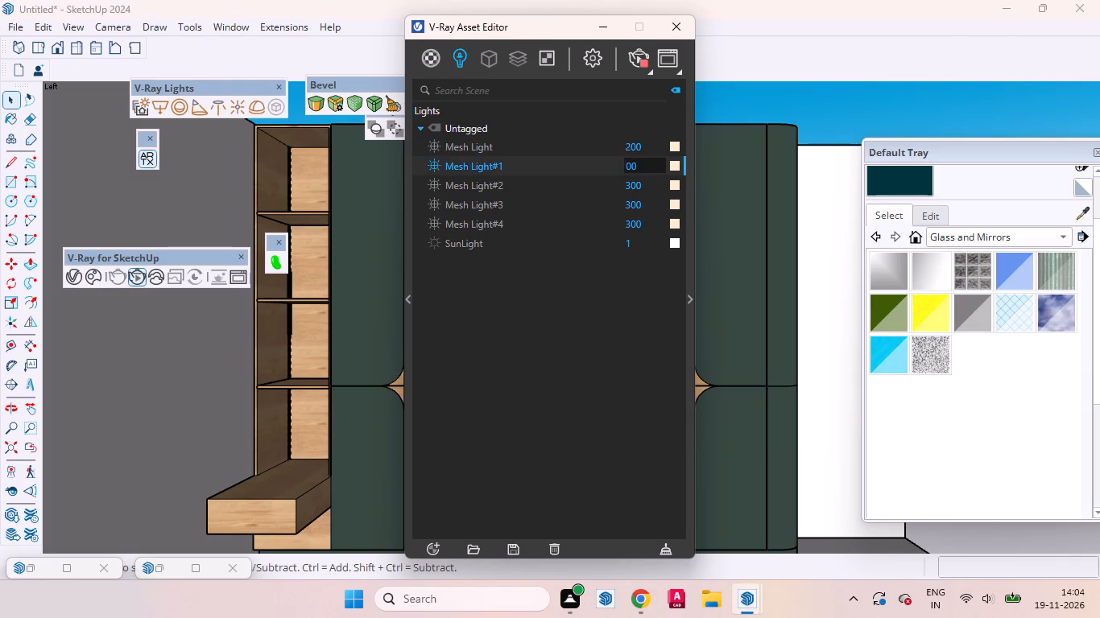
key("2")
left_click(633, 186)
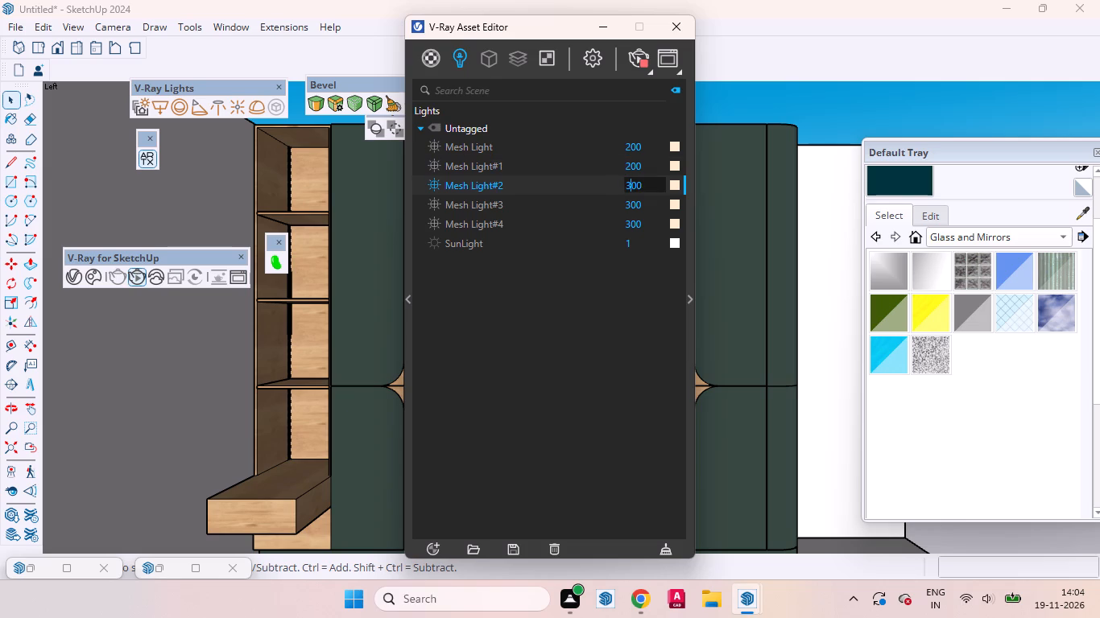
key("BackSpace")
key("2")
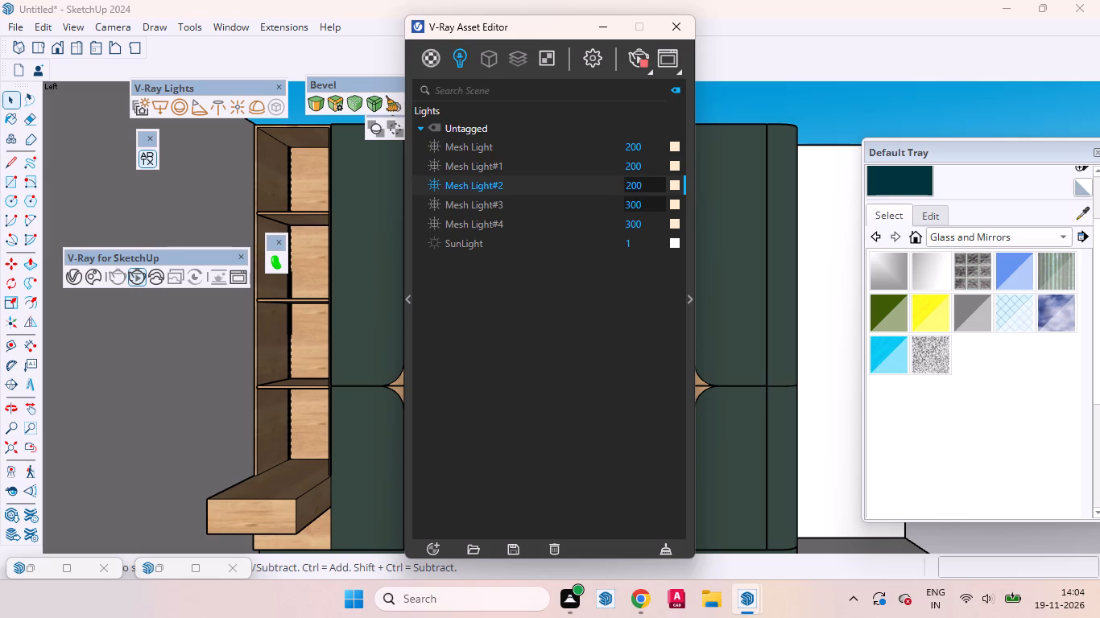
left_click(629, 204)
key("BackSpace")
key("2")
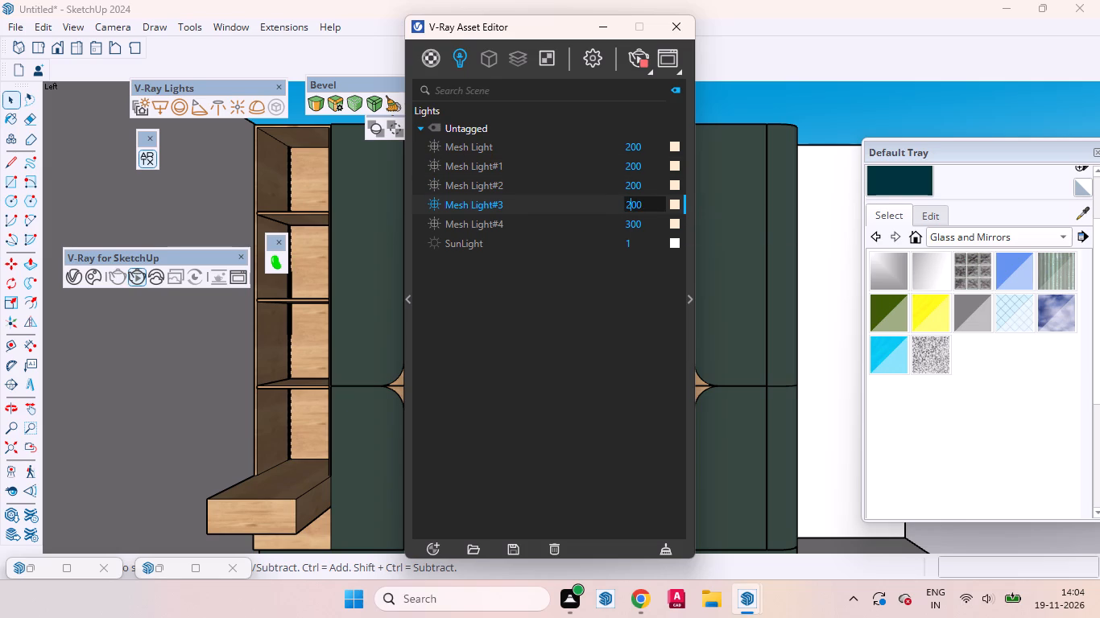
left_click(631, 221)
key("BackSpace")
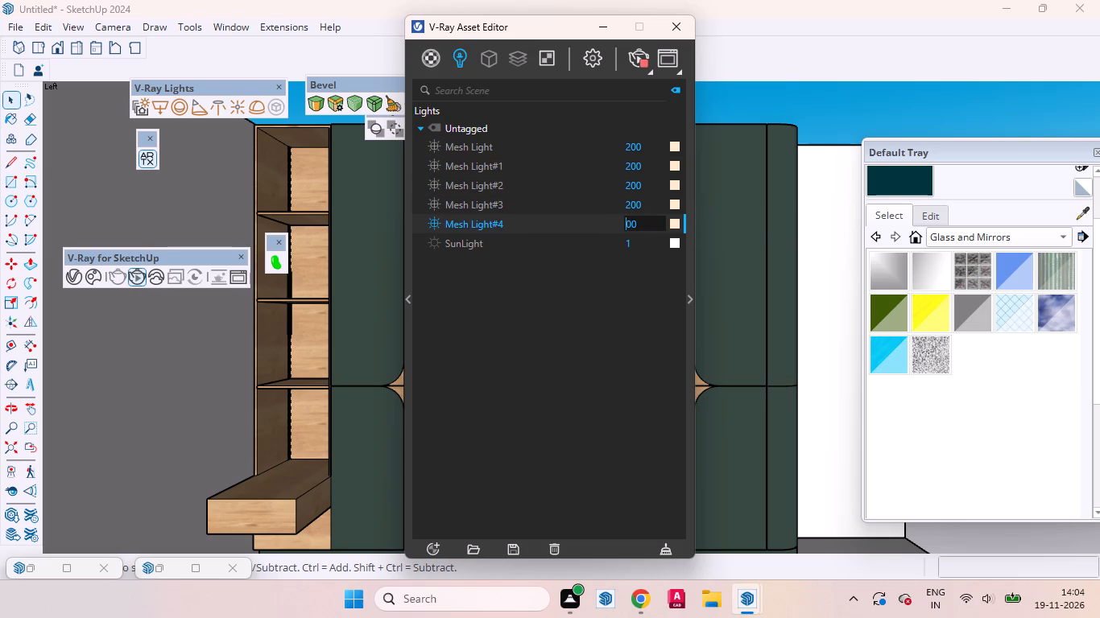
key("2")
left_click(846, 538)
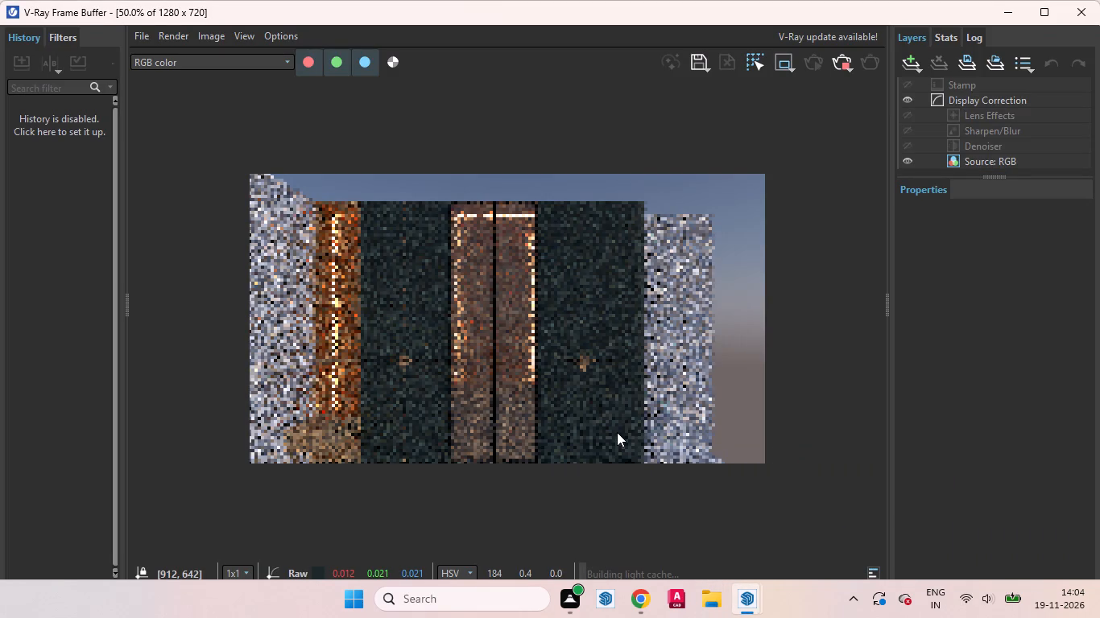
left_click(1003, 17)
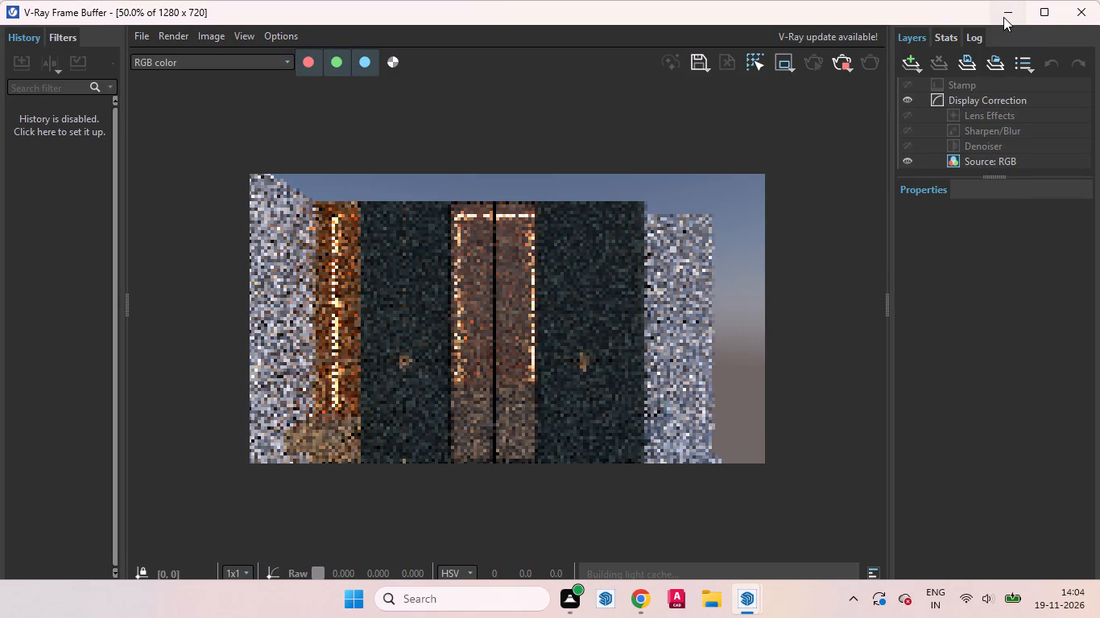
Switch the SunLight back on and set its intensity to 0.2.
left_click(434, 239)
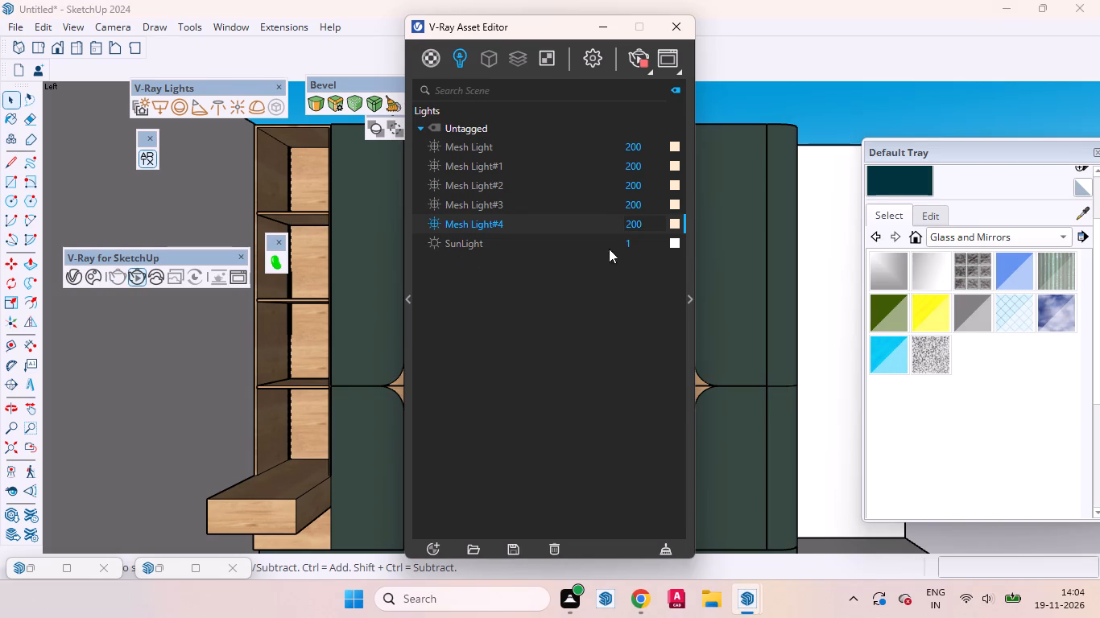
left_click(635, 245)
key("BackSpace")
key("0")
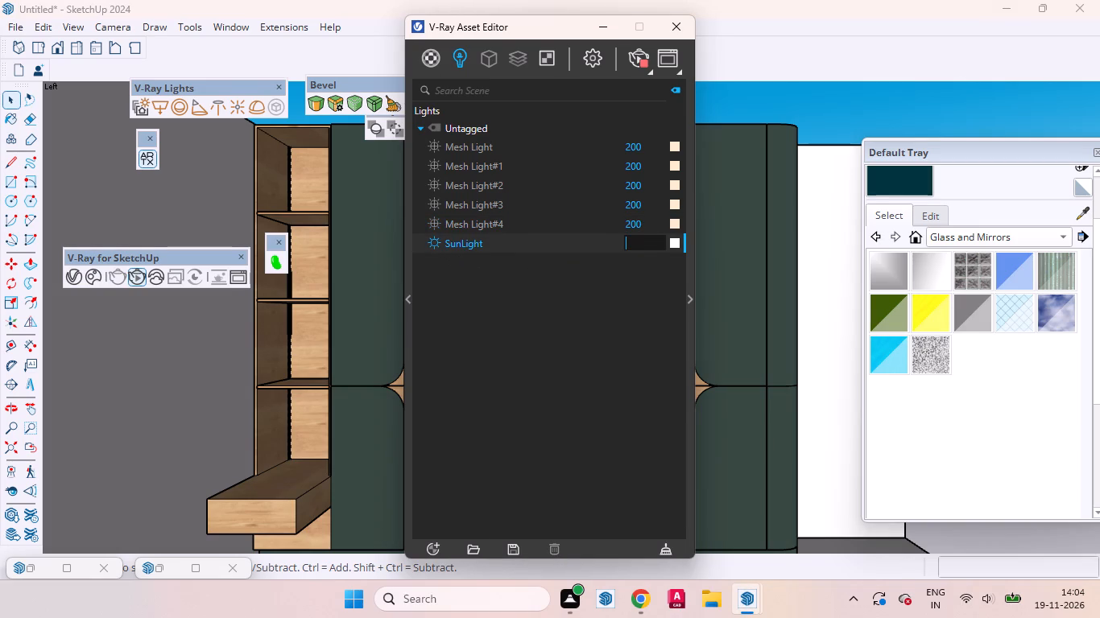
key("period")
key("2")
key("Return")
Examine the updated interactive render of the wardrobe front, close up on the shelves and niche and as a whole.
left_click(835, 529)
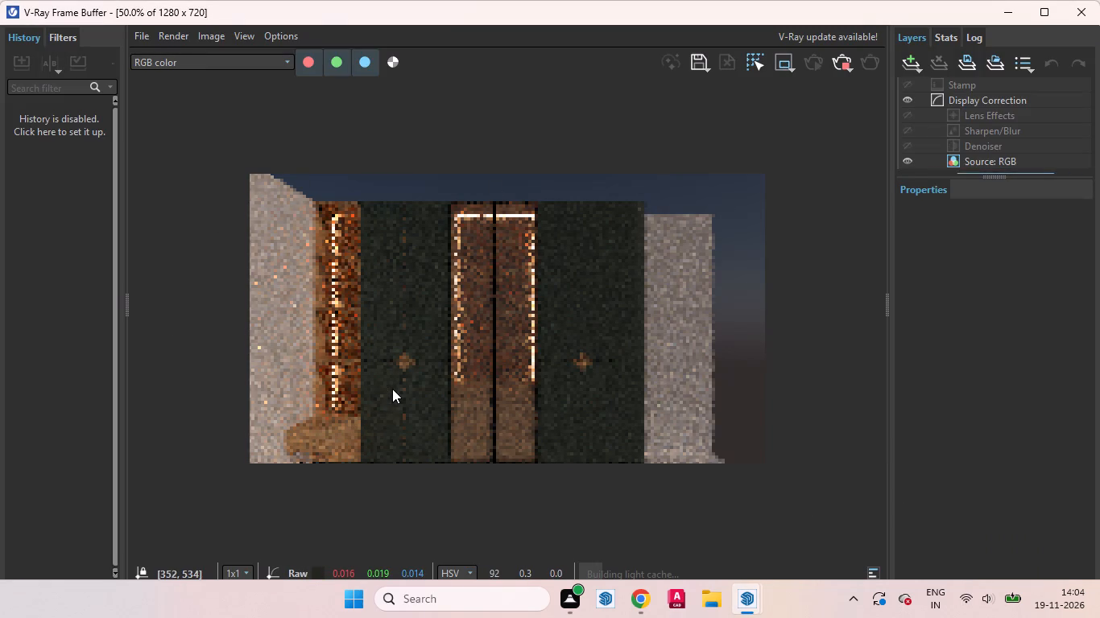
scroll(392, 389, "up", 1)
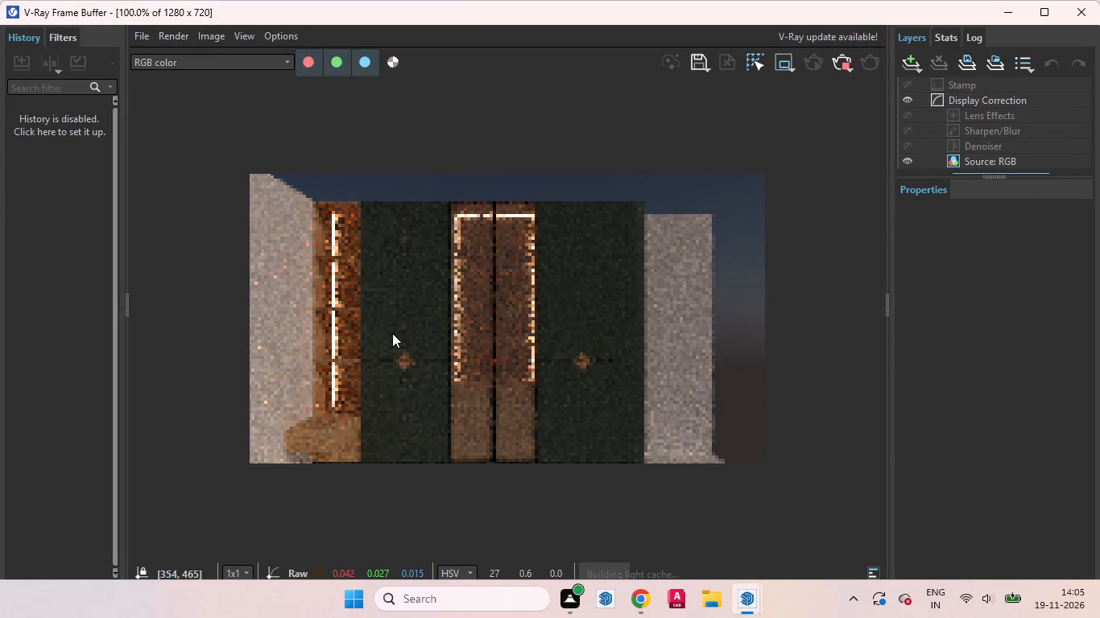
left_click(369, 336)
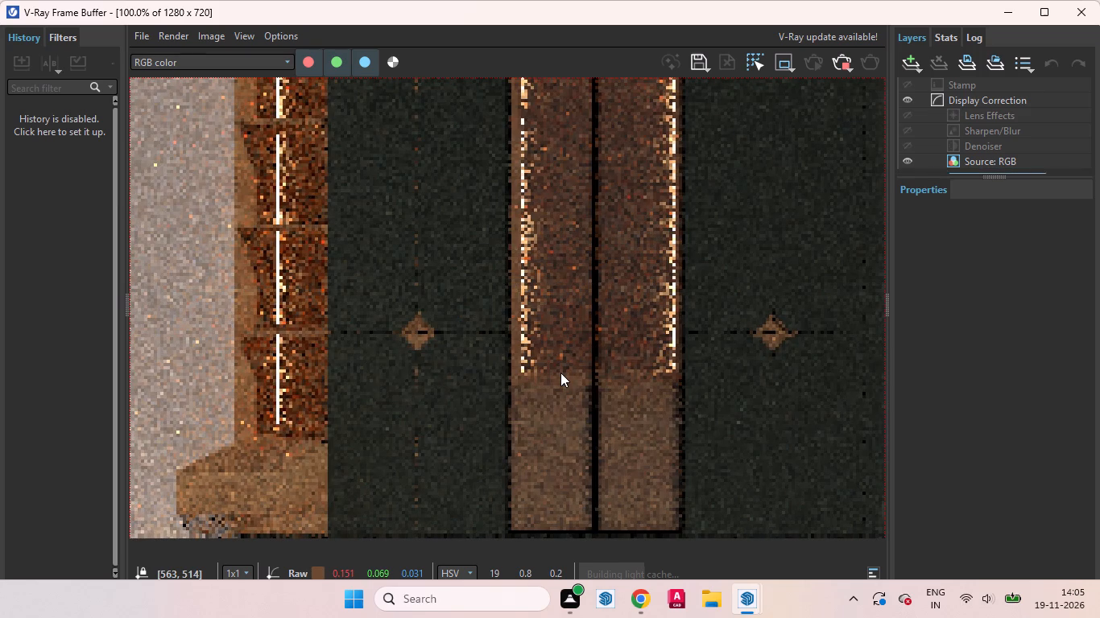
scroll(404, 308, "down", 1)
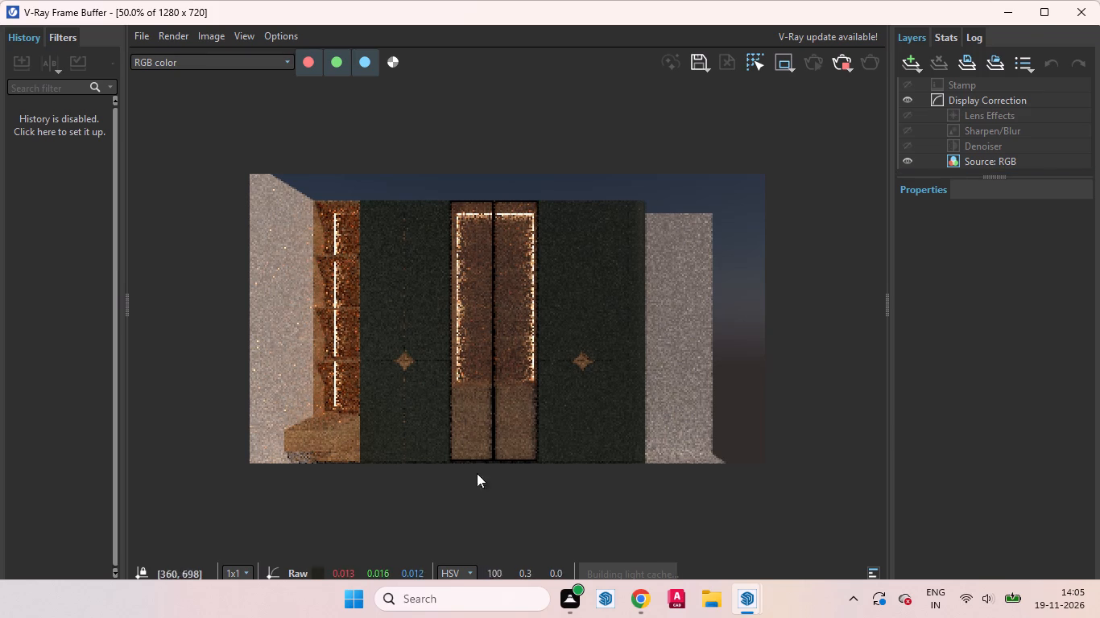
scroll(451, 357, "down", 2)
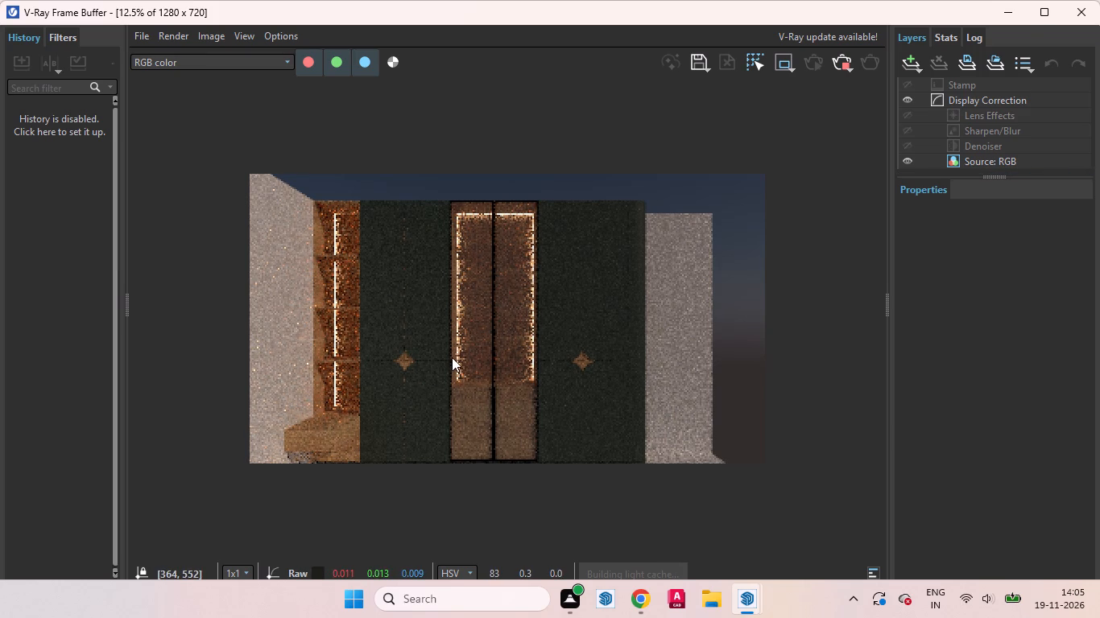
scroll(492, 351, "up", 1)
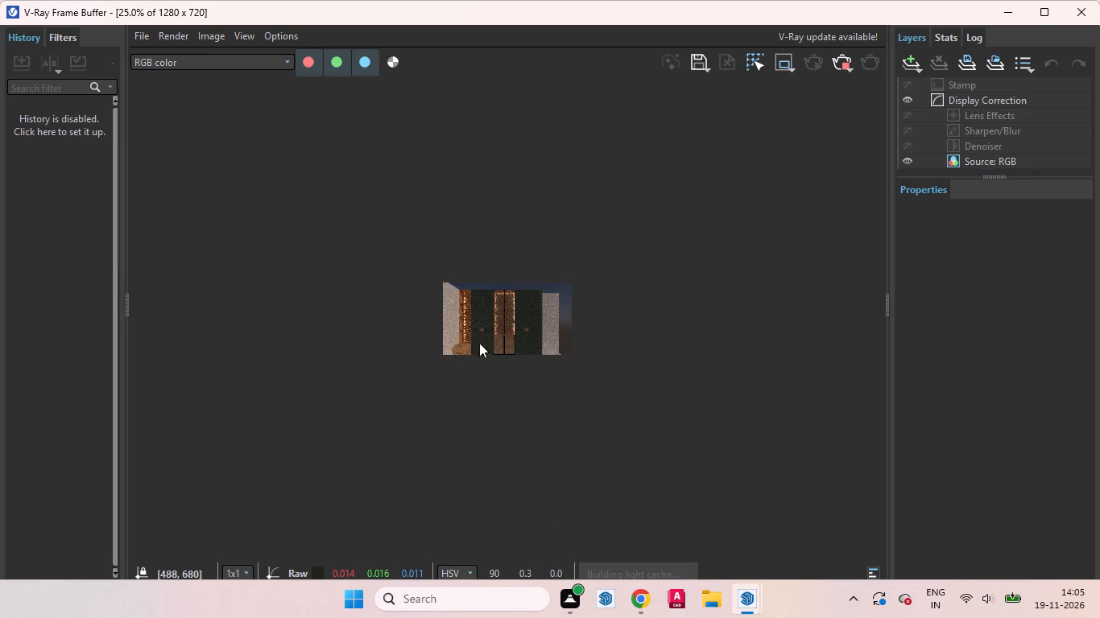
scroll(464, 352, "up", 1)
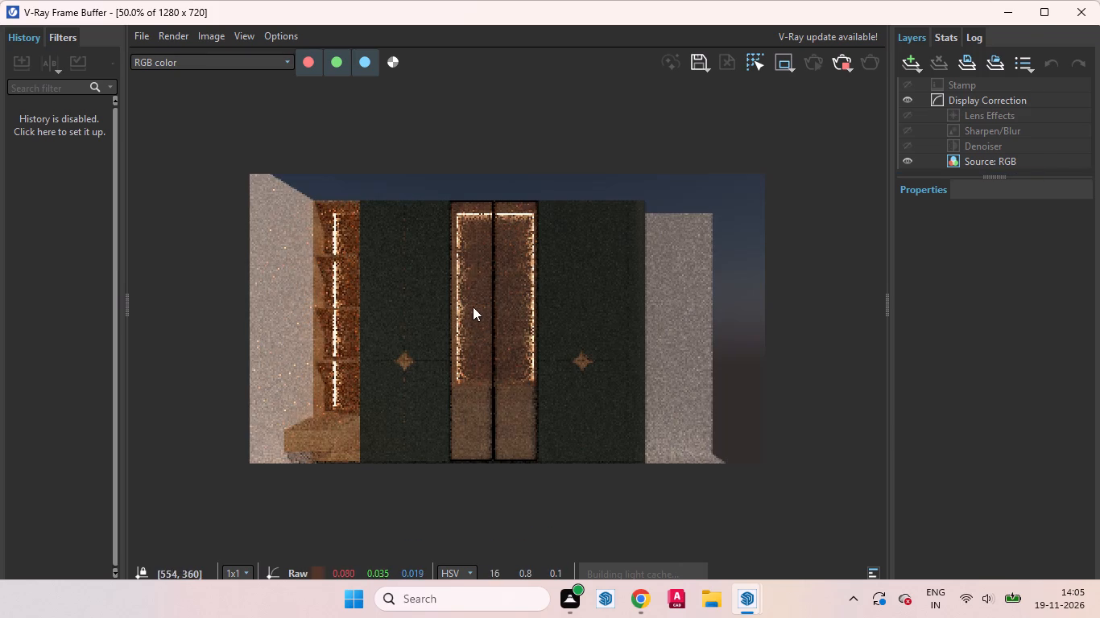
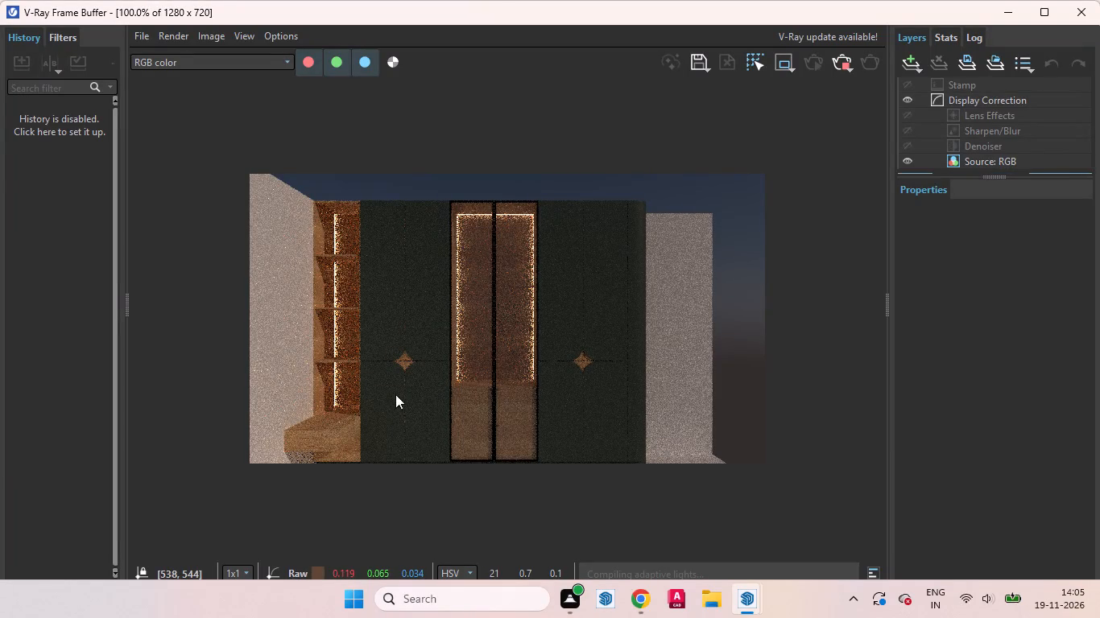
Examine the glazed niche and star inlays in the wardrobe render, and stop the interactive render.
scroll(435, 392, "up", 1)
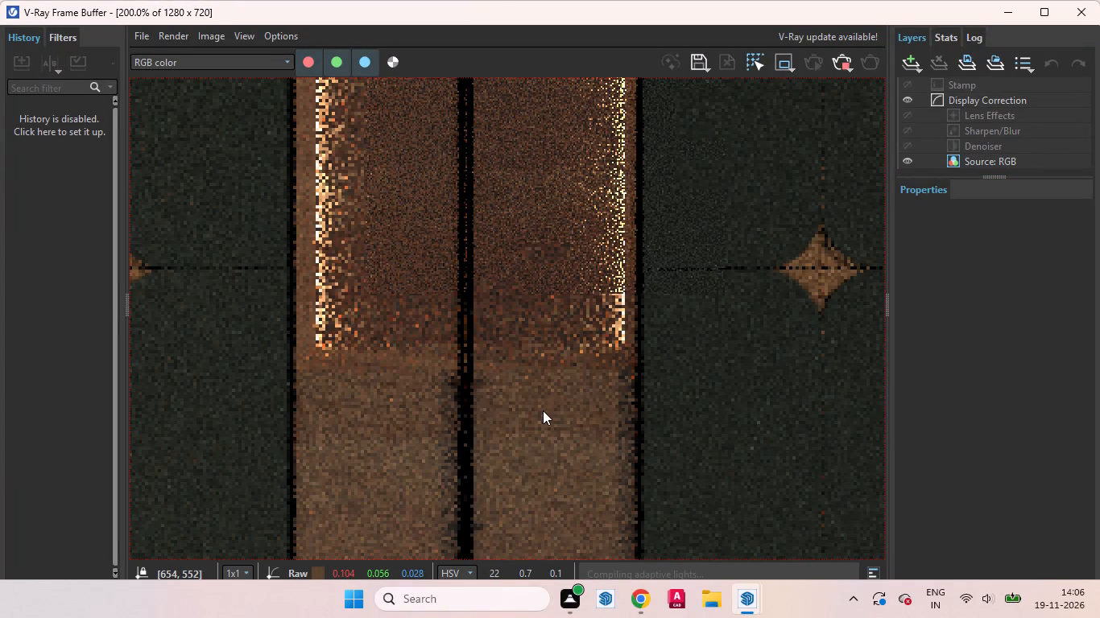
scroll(543, 410, "down", 2)
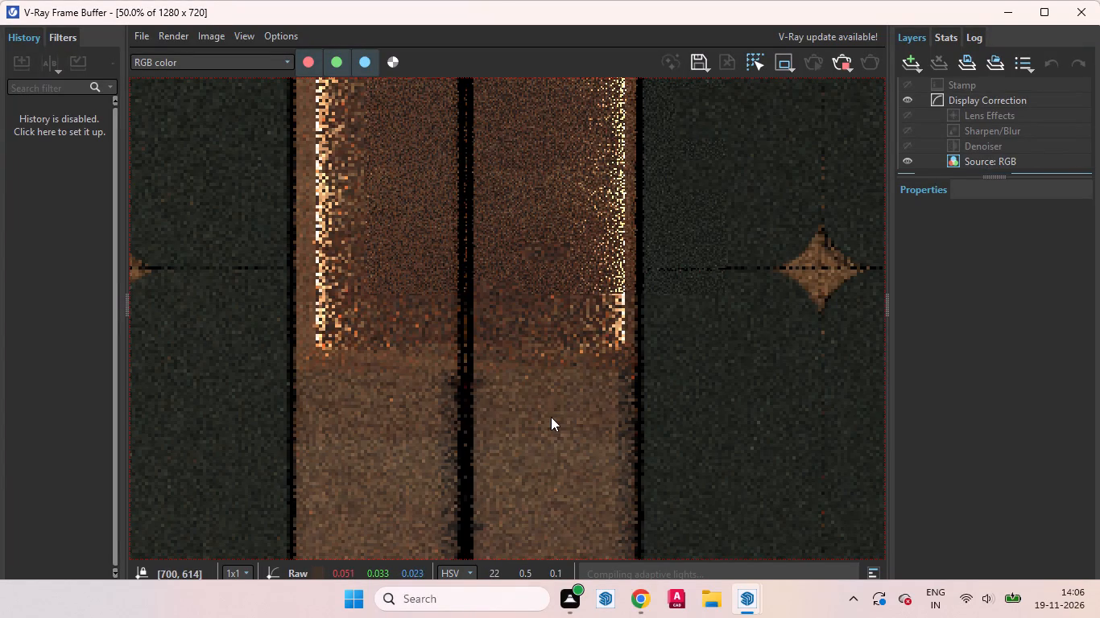
scroll(632, 443, "down", 1)
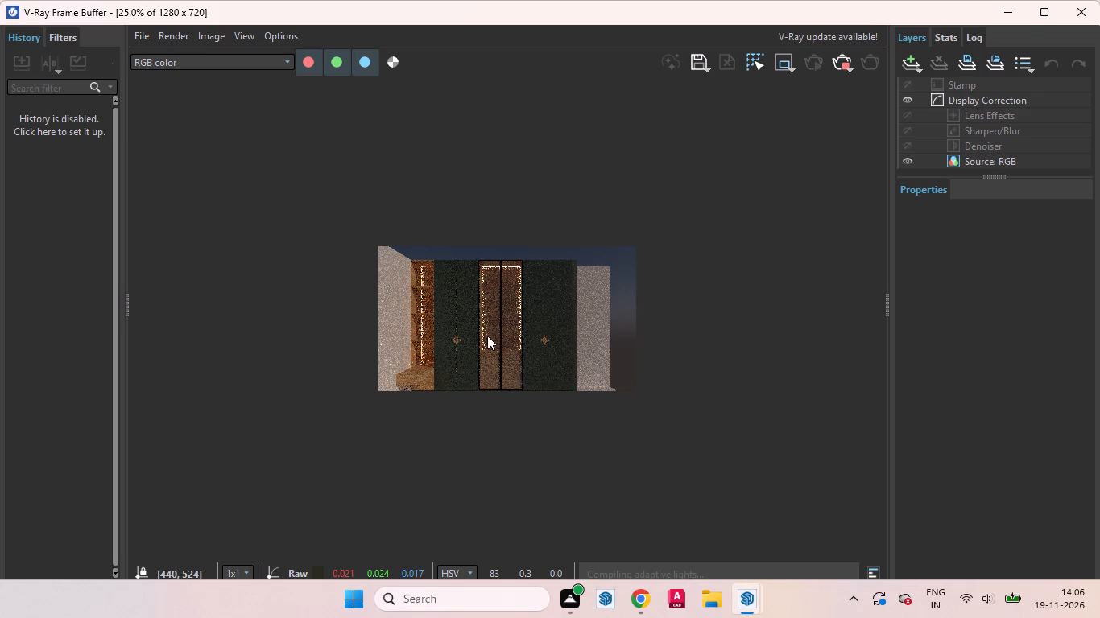
left_click(833, 56)
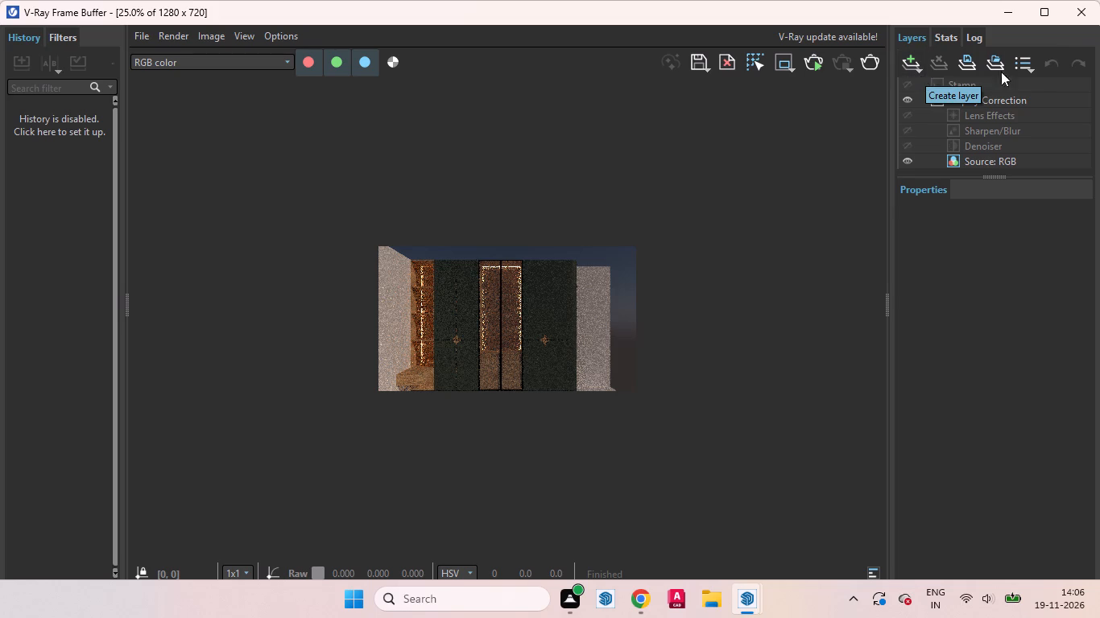
left_click(1003, 17)
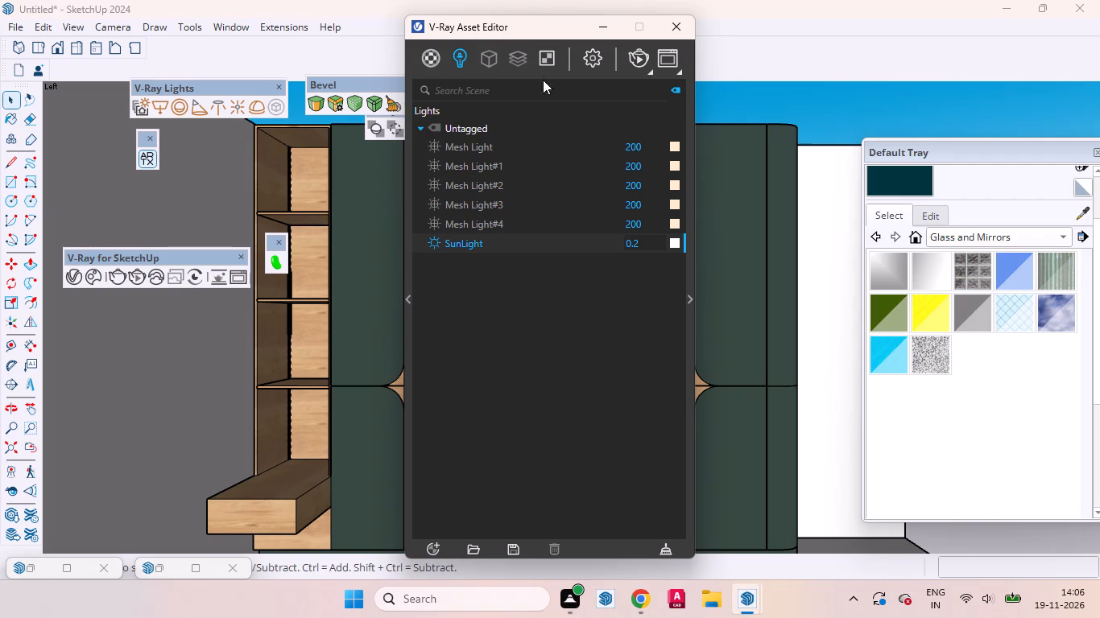
Repaint the green wardrobe doors with the dark teal Sublime-3029-Pacifique-Glamour-or-Glamorous-Pacific-4K material.
left_click_drag(540, 30, 326, 342)
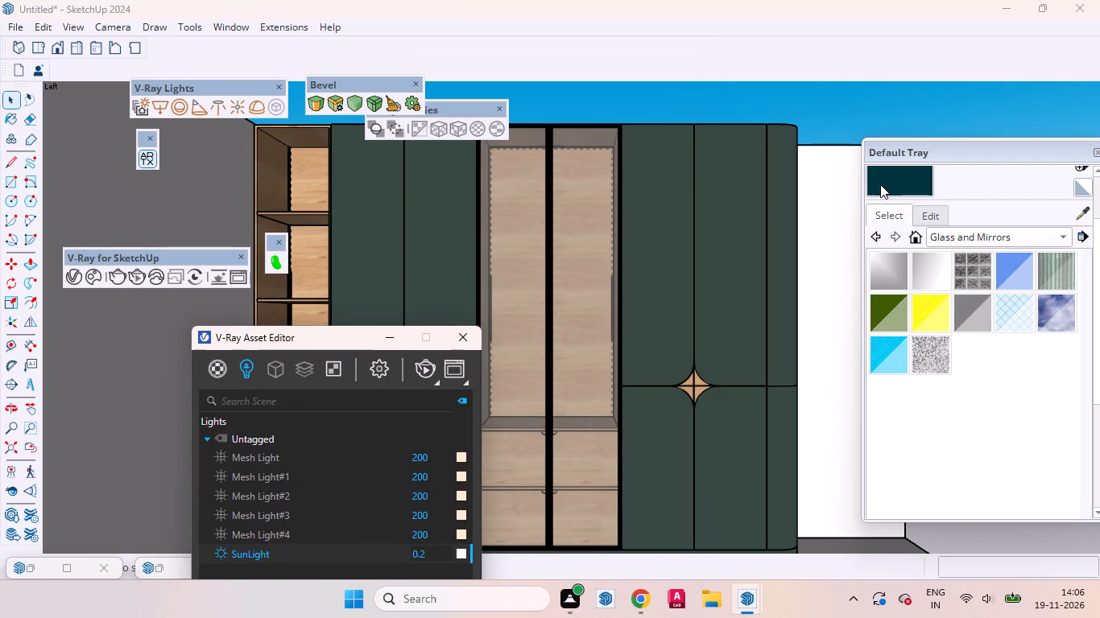
left_click(883, 184)
left_click(668, 282)
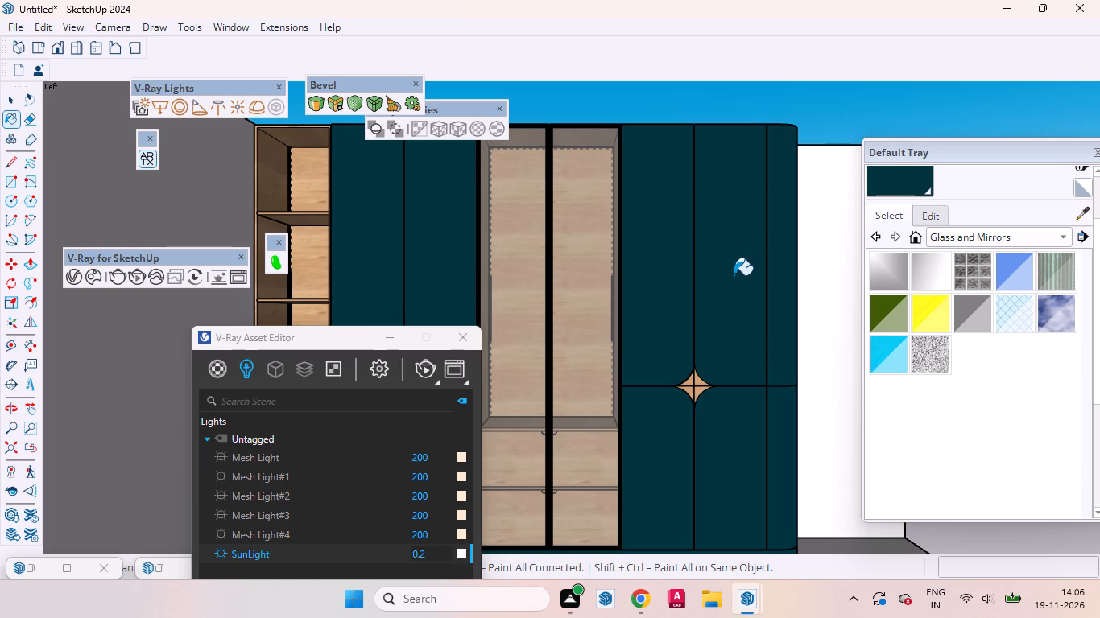
key("space")
left_click_drag(348, 338, 949, 419)
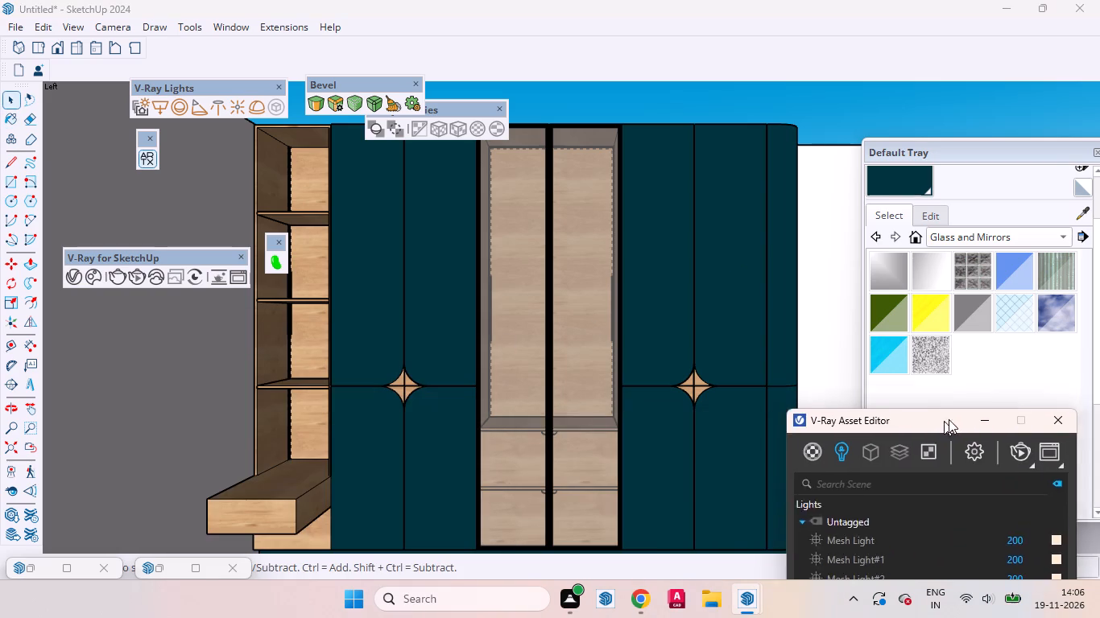
left_click_drag(949, 419, 985, 350)
key("space")
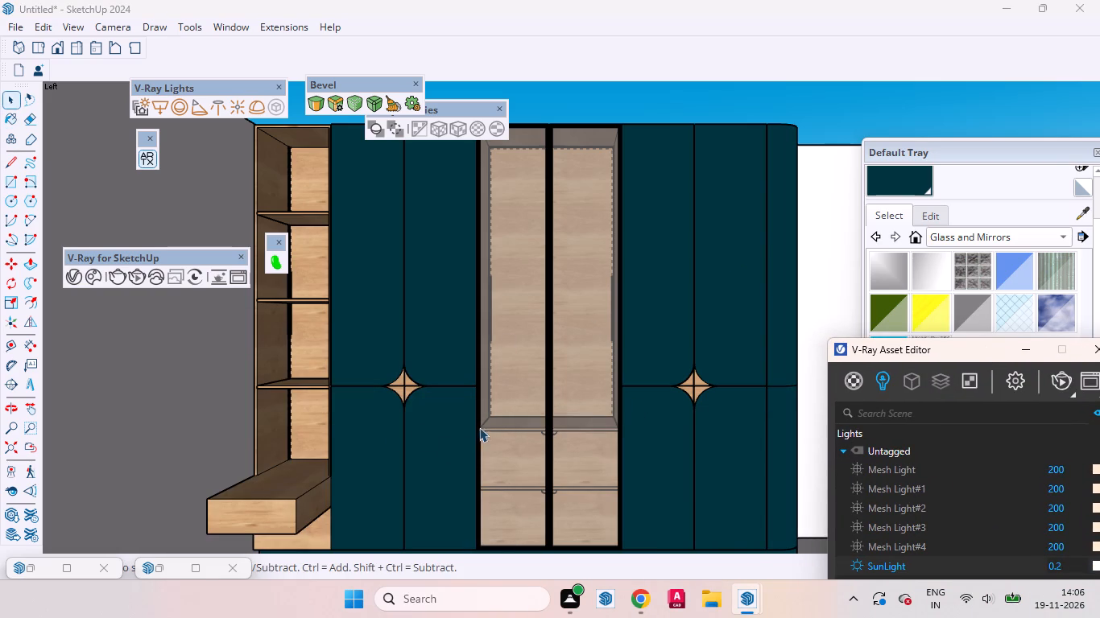
Sample the dark teal material from a wardrobe door to bring up its V-Ray material settings.
scroll(467, 431, "down", 7)
left_click_drag(961, 350, 553, 142)
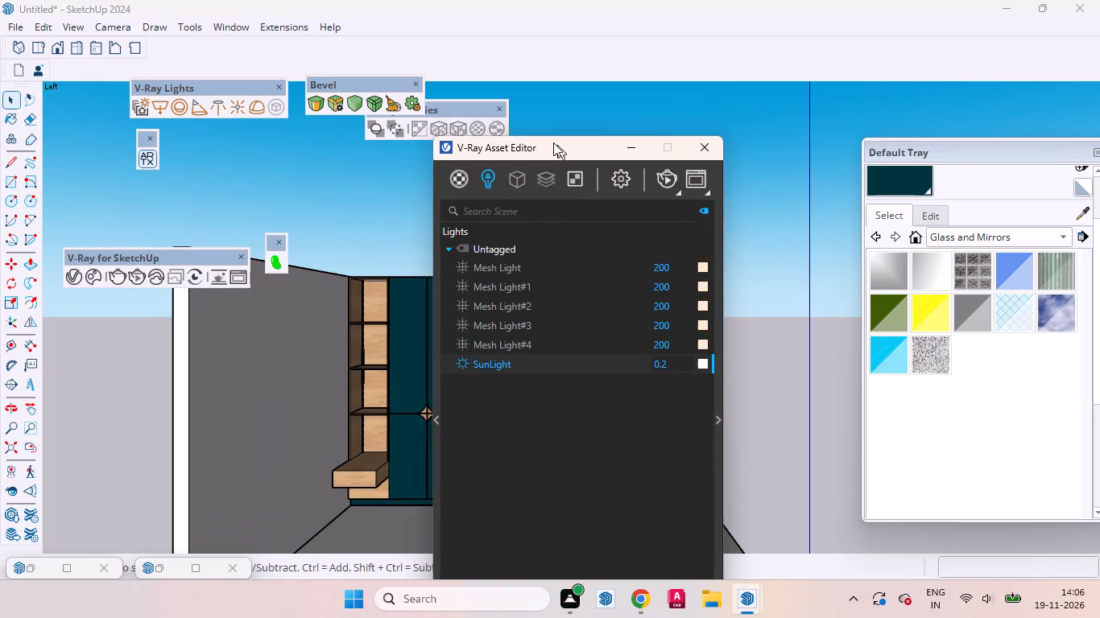
left_click_drag(553, 142, 536, 128)
left_click(432, 159)
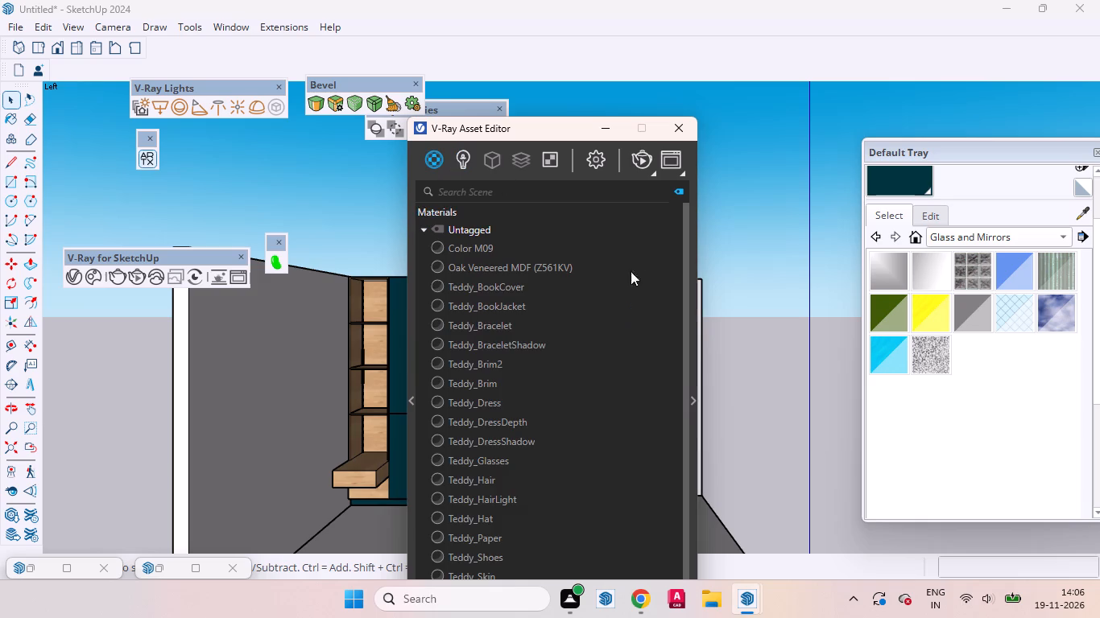
left_click(693, 393)
left_click_drag(760, 134, 550, 92)
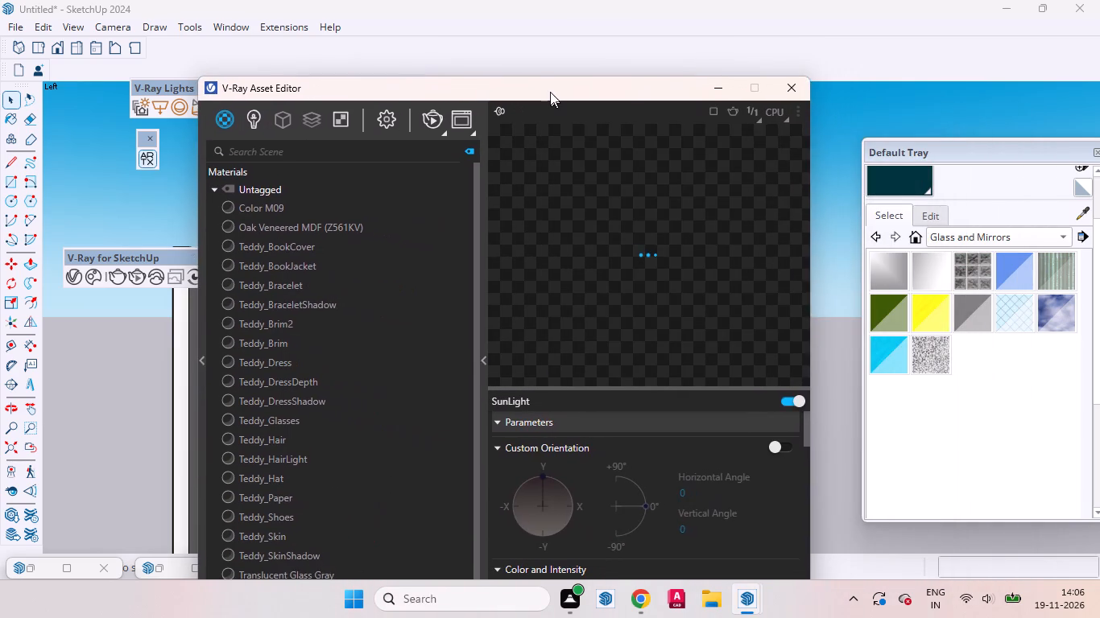
left_click_drag(550, 92, 508, 255)
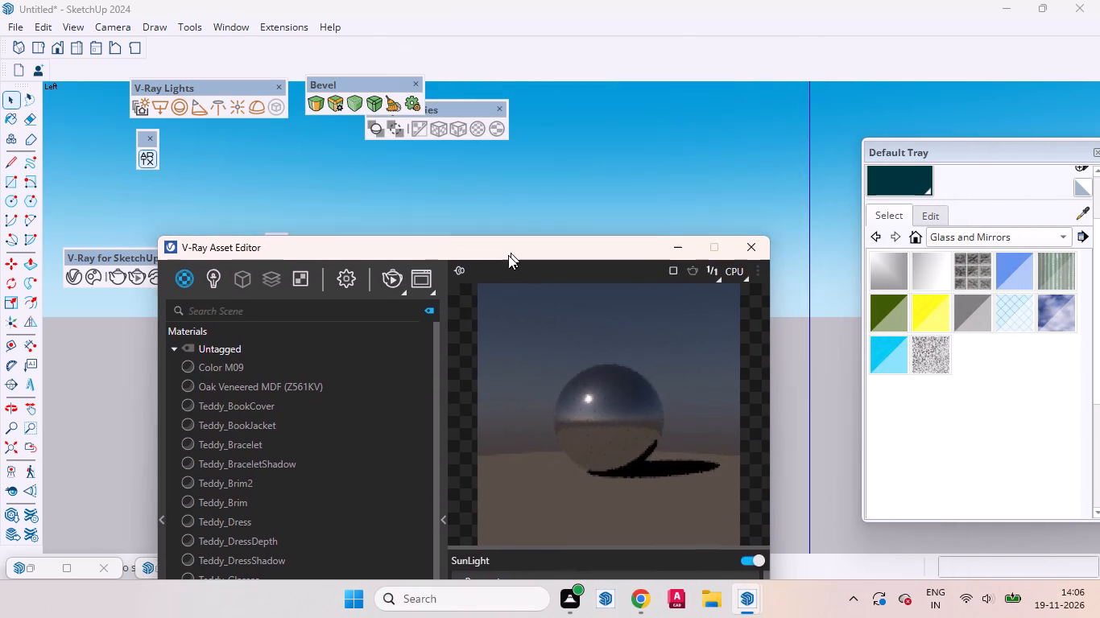
left_click_drag(508, 255, 482, 434)
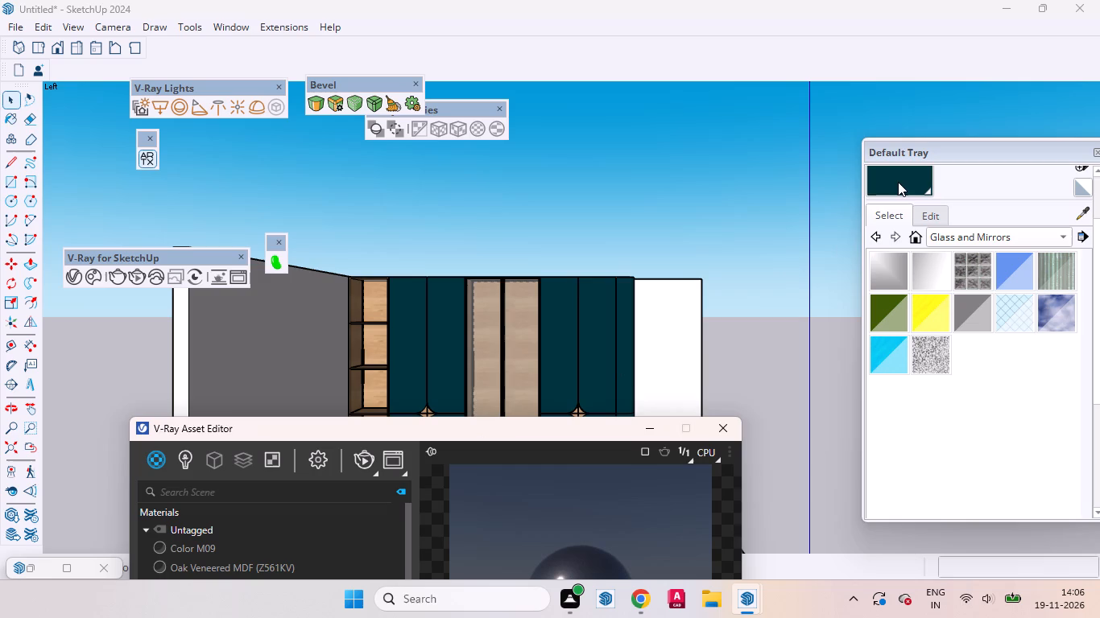
left_click(898, 182)
key("space")
left_click_drag(523, 431, 660, 163)
left_click_drag(503, 434, 687, 84)
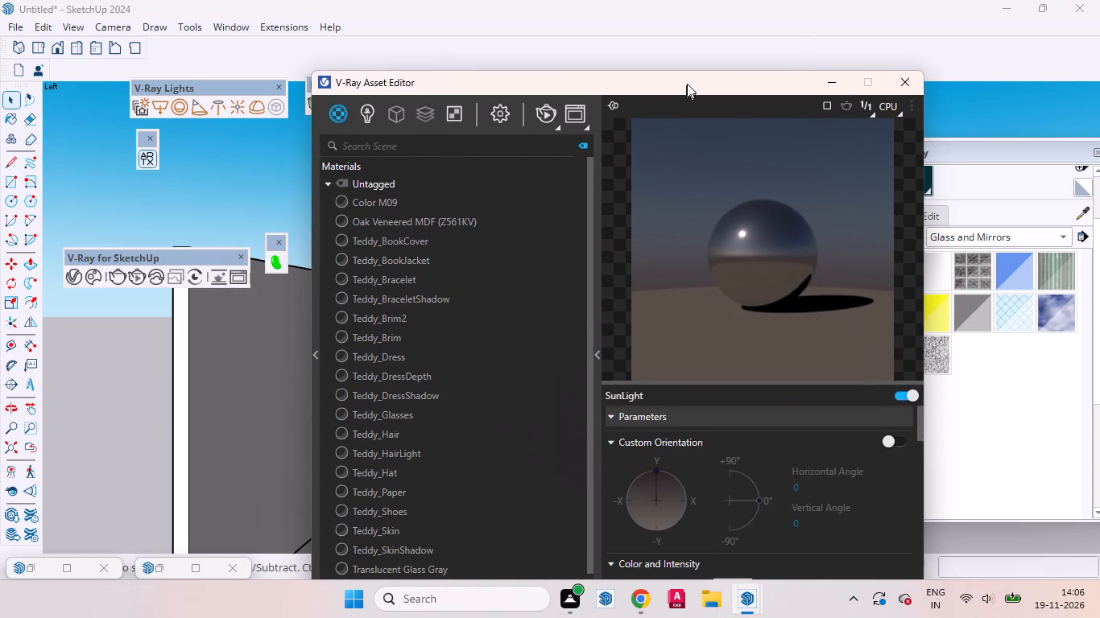
left_click_drag(687, 84, 687, 80)
scroll(522, 342, "down", 11)
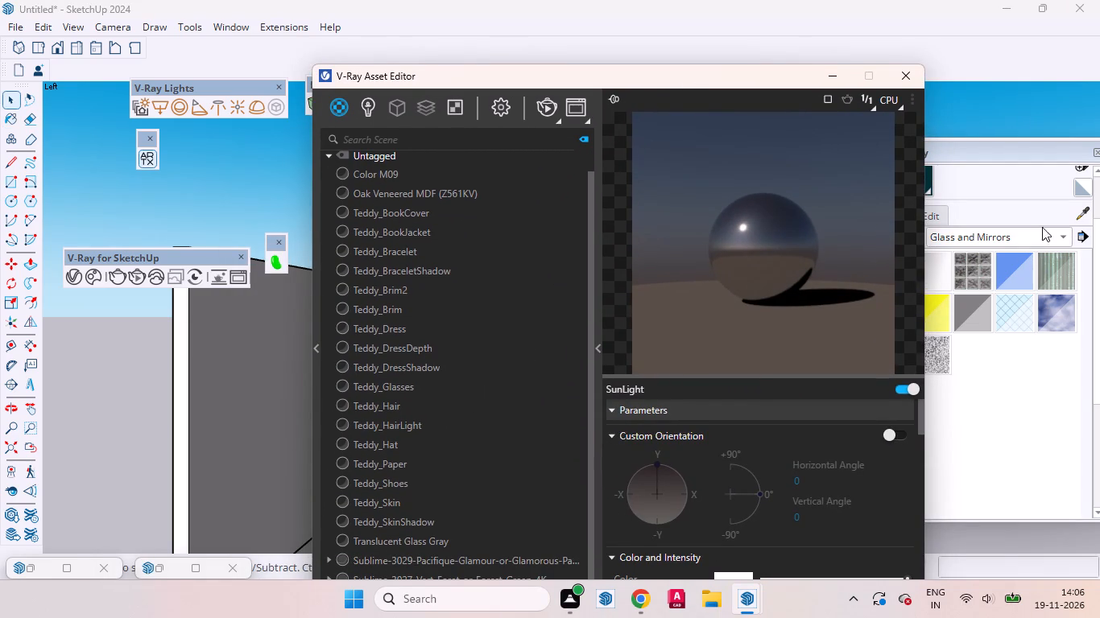
left_click(1082, 211)
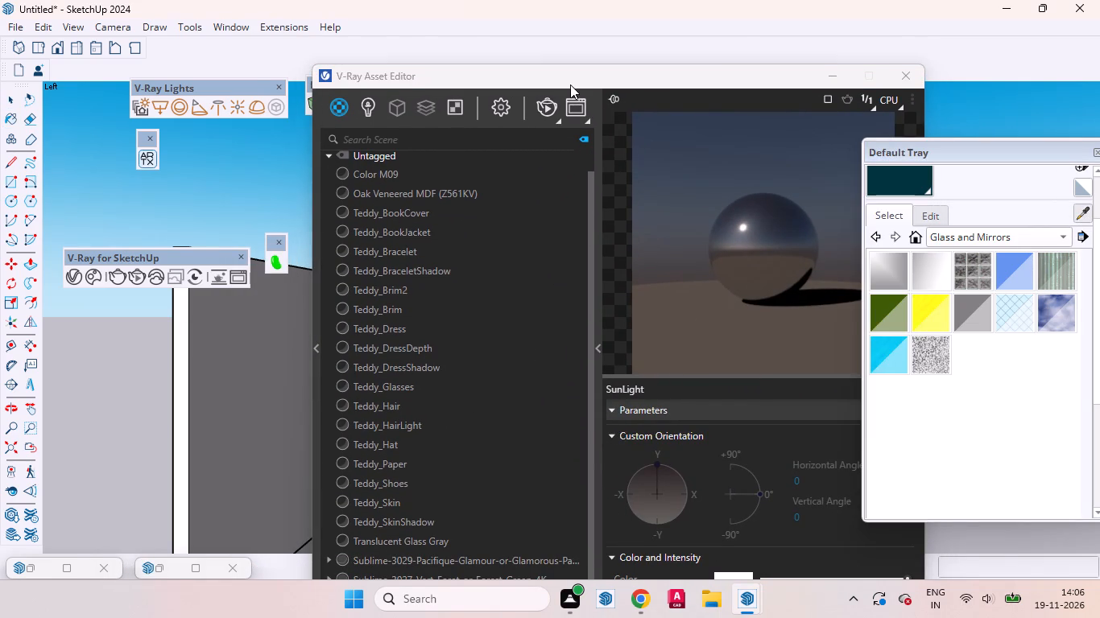
left_click_drag(570, 84, 499, 352)
left_click(569, 317)
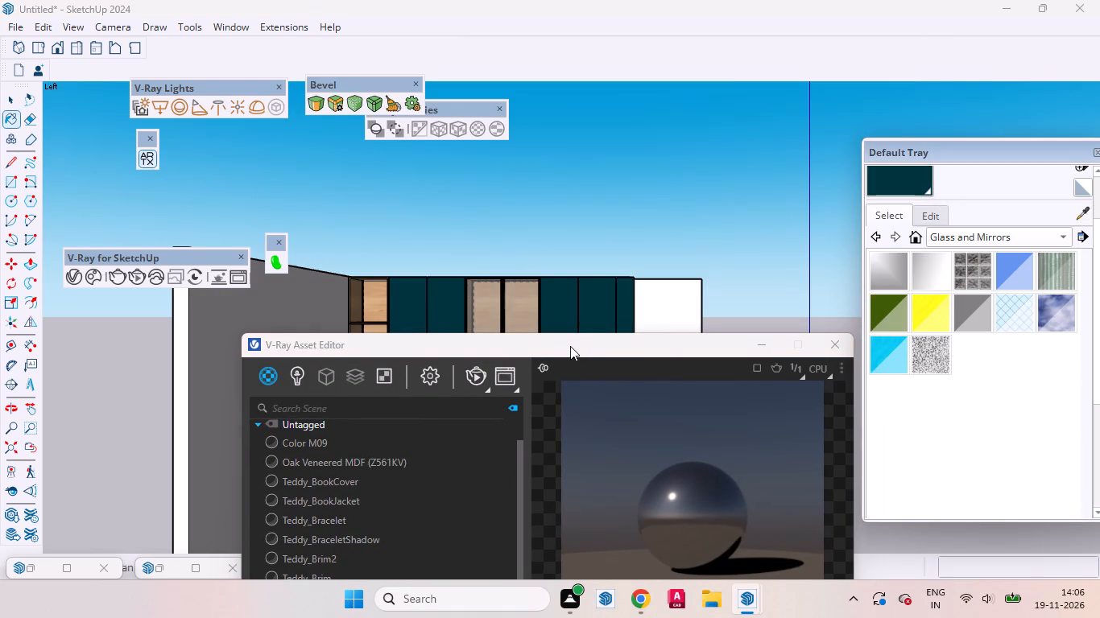
left_click_drag(580, 344, 580, 129)
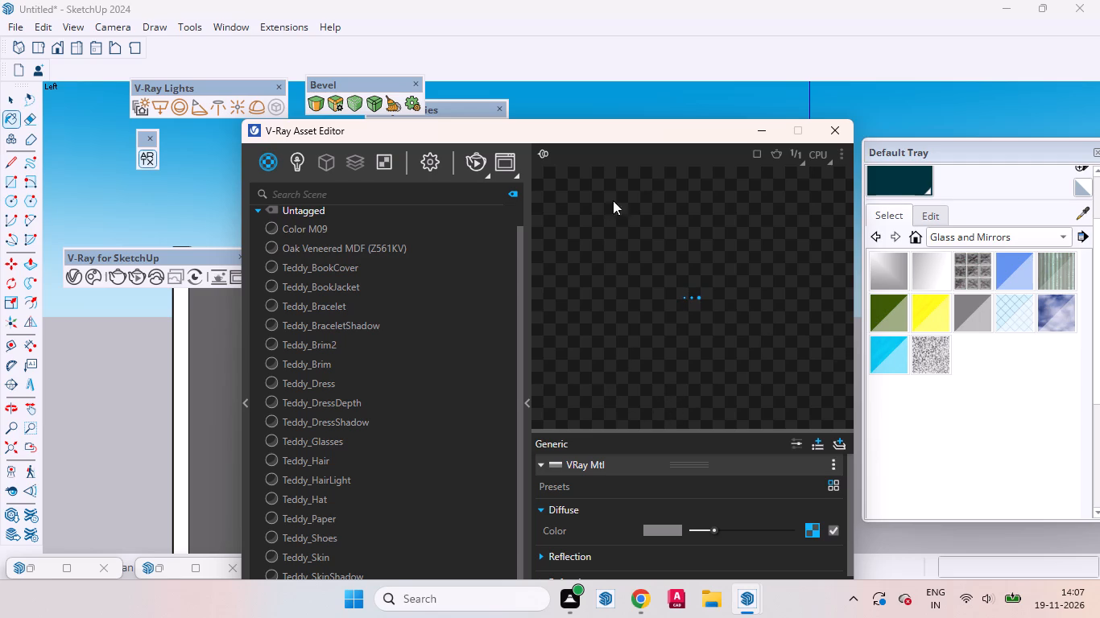
scroll(455, 258, "down", 6)
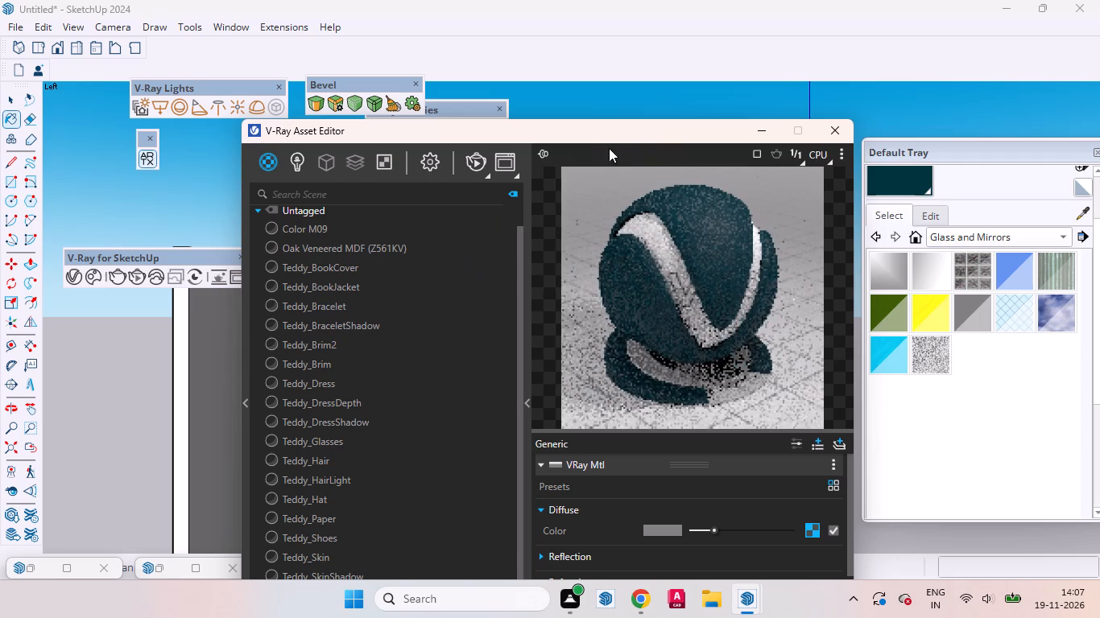
left_click_drag(603, 133, 613, 33)
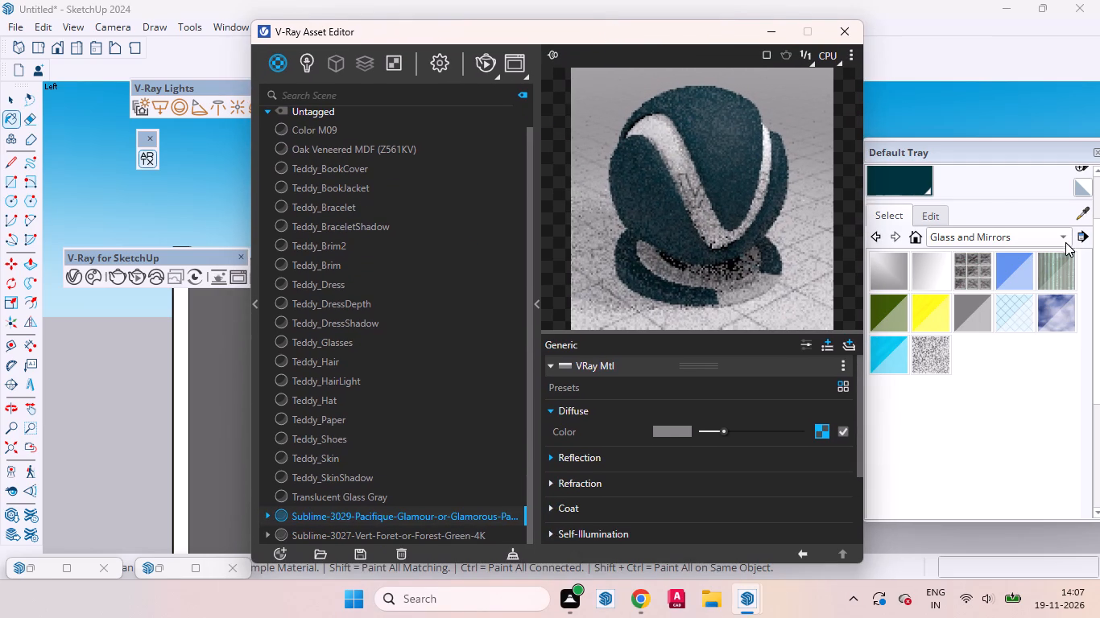
Raise the reflection colour of the teal Sublime-3029 door material from black to light grey.
scroll(991, 199, "up", 4)
left_click_drag(705, 33, 569, 31)
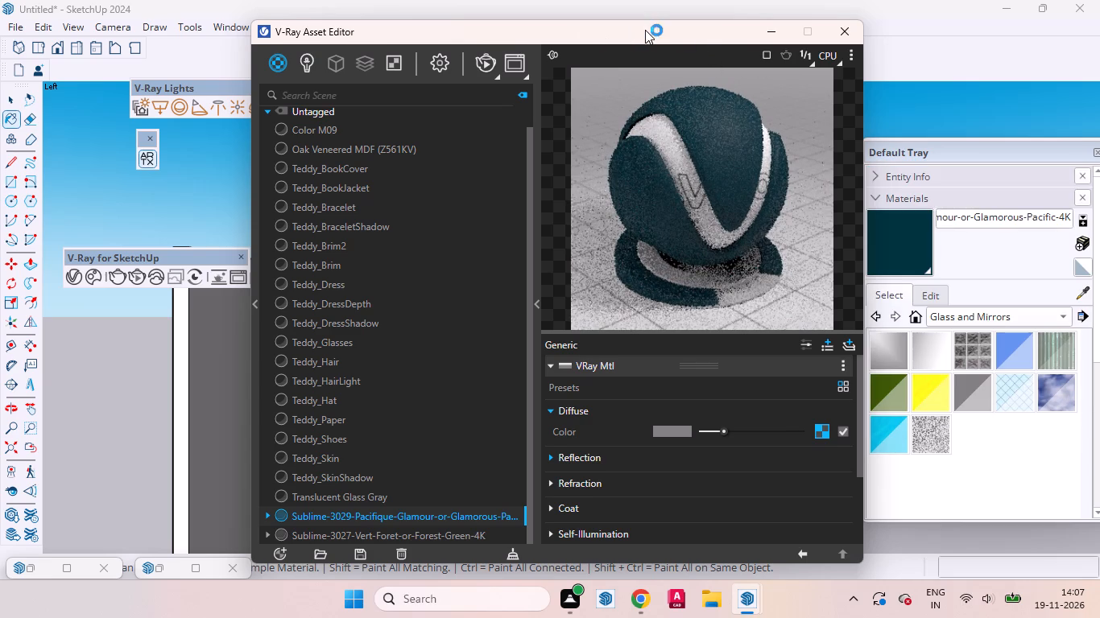
left_click_drag(645, 30, 541, 37)
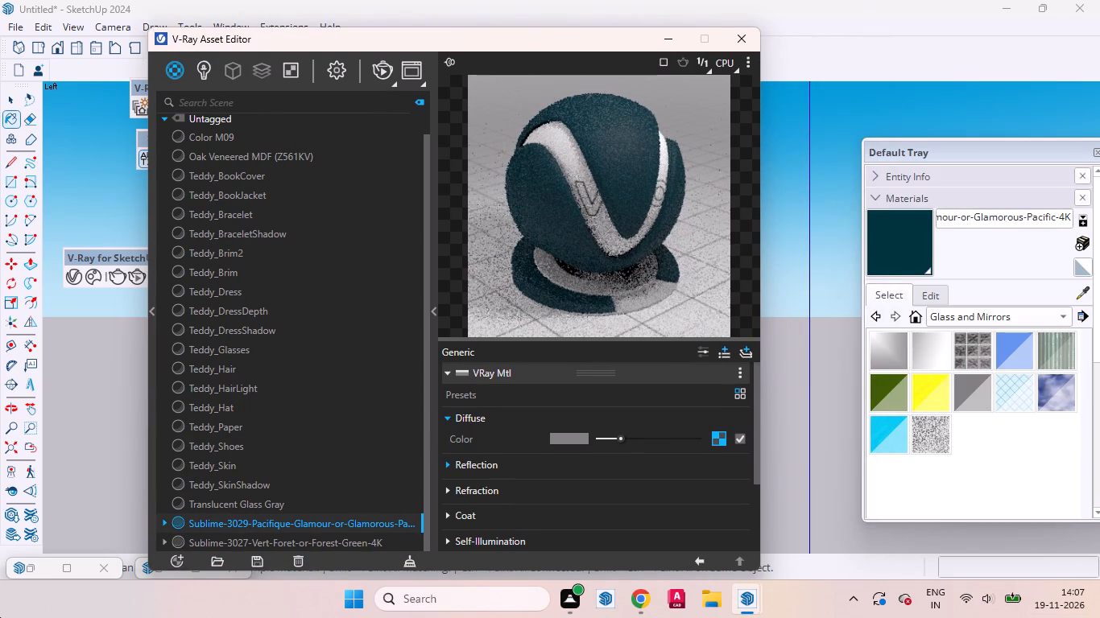
left_click(493, 463)
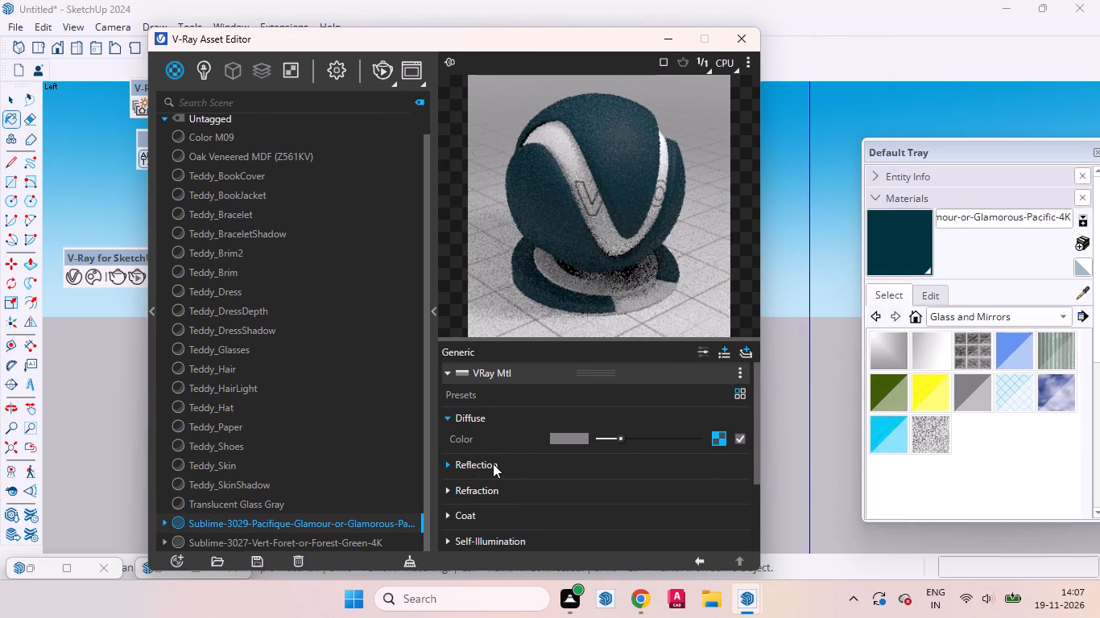
left_click_drag(534, 39, 534, 13)
scroll(596, 364, "down", 1)
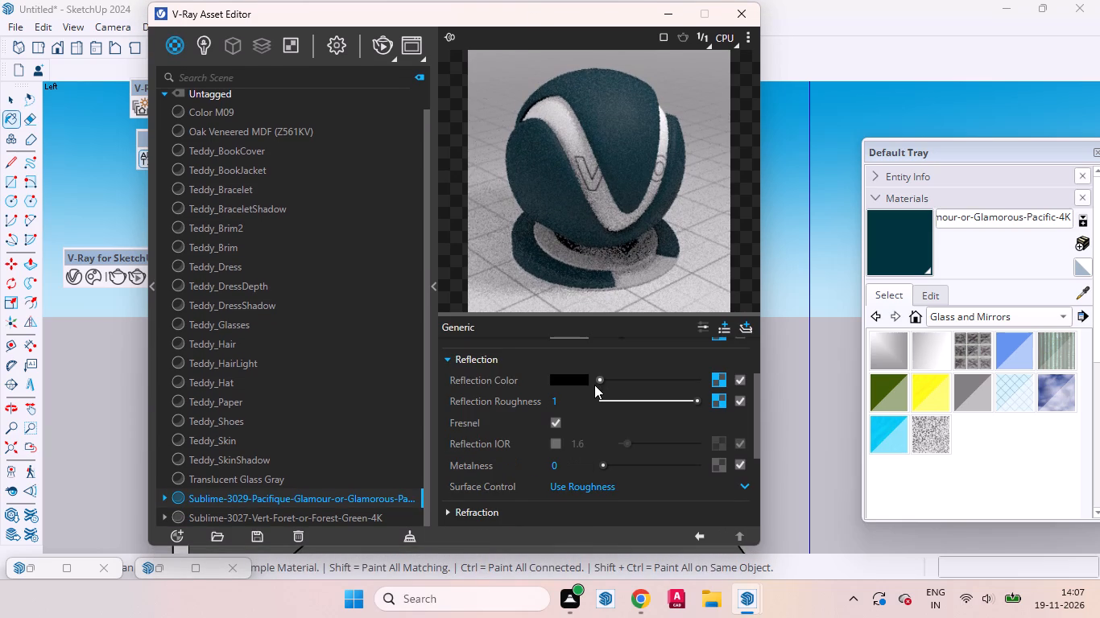
scroll(593, 389, "up", 1)
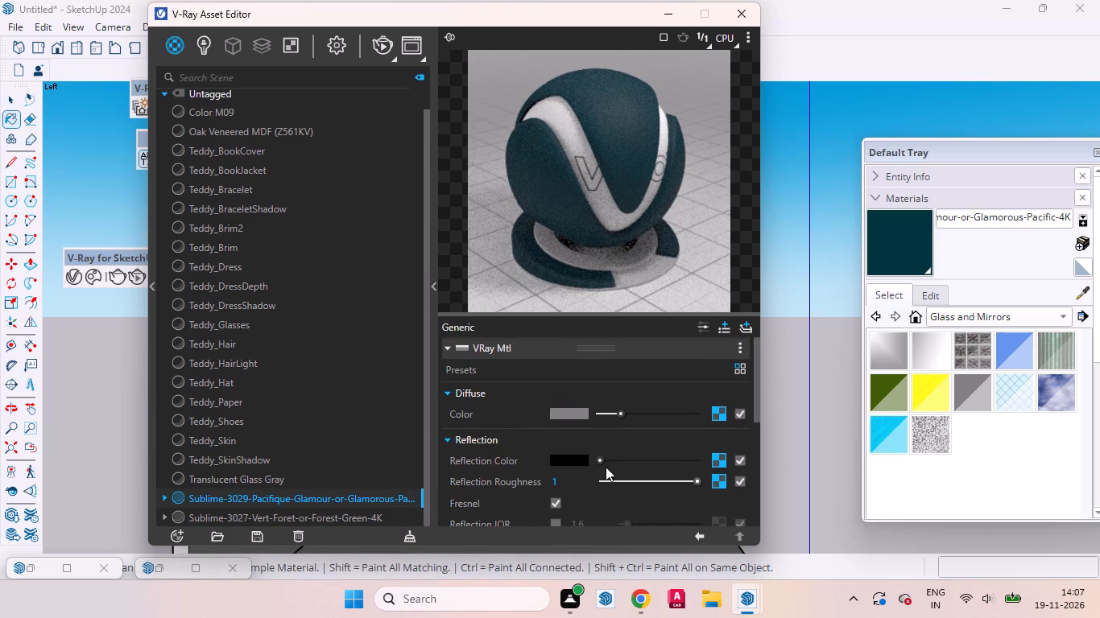
left_click_drag(602, 459, 628, 463)
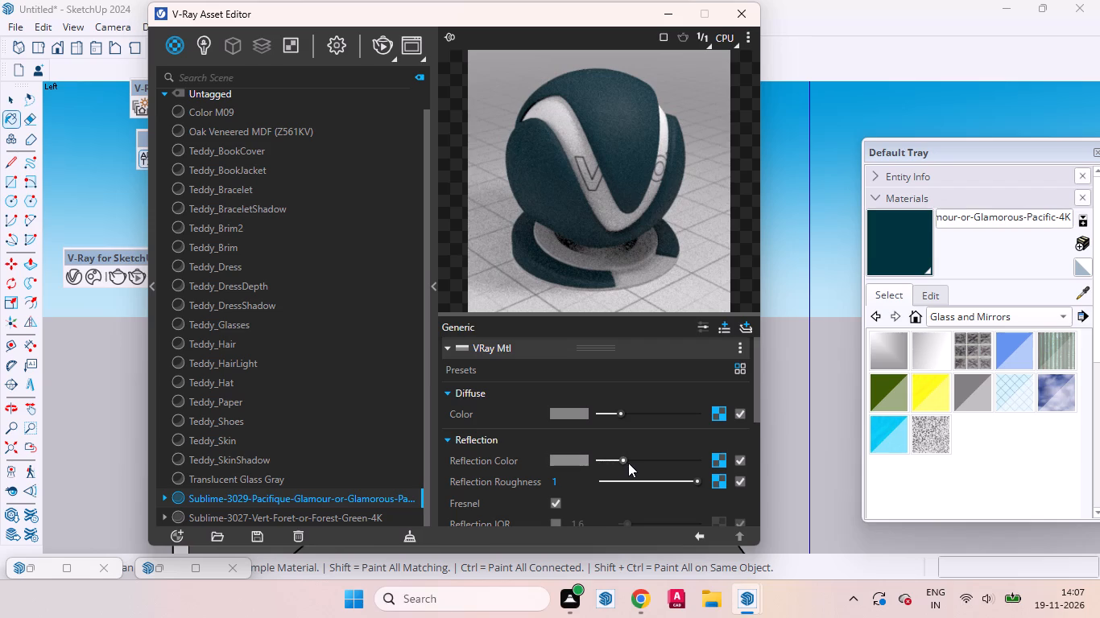
left_click_drag(628, 463, 647, 463)
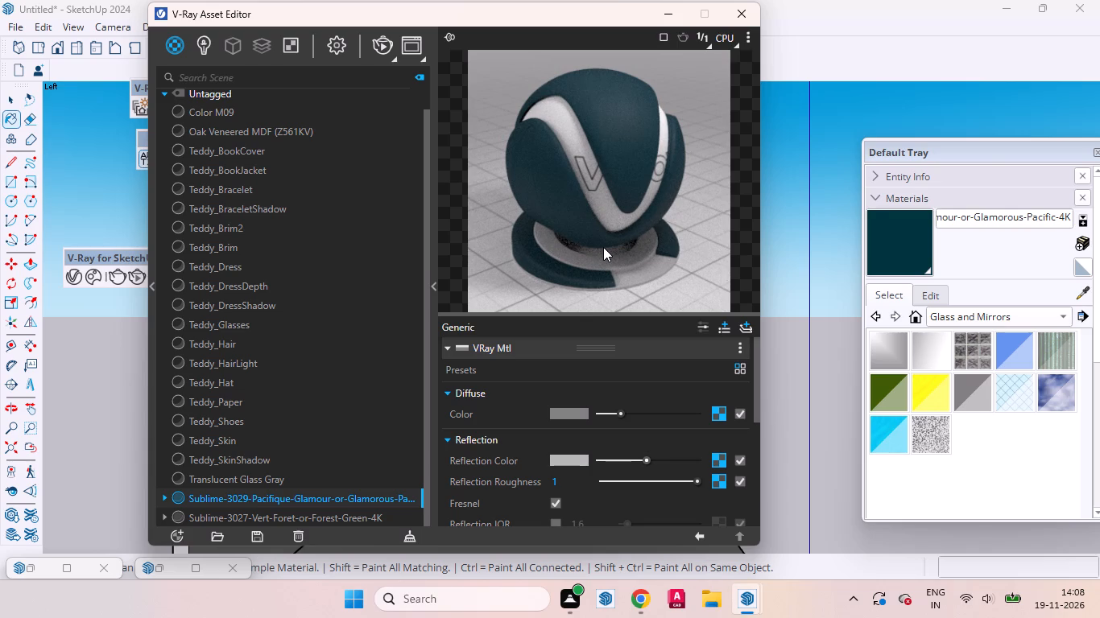
Sample the wood from the open shelf unit and make Oak Veneered MDF (Z561KV) editable as a V-Ray material.
left_click(1082, 294)
left_click_drag(533, 18, 549, 76)
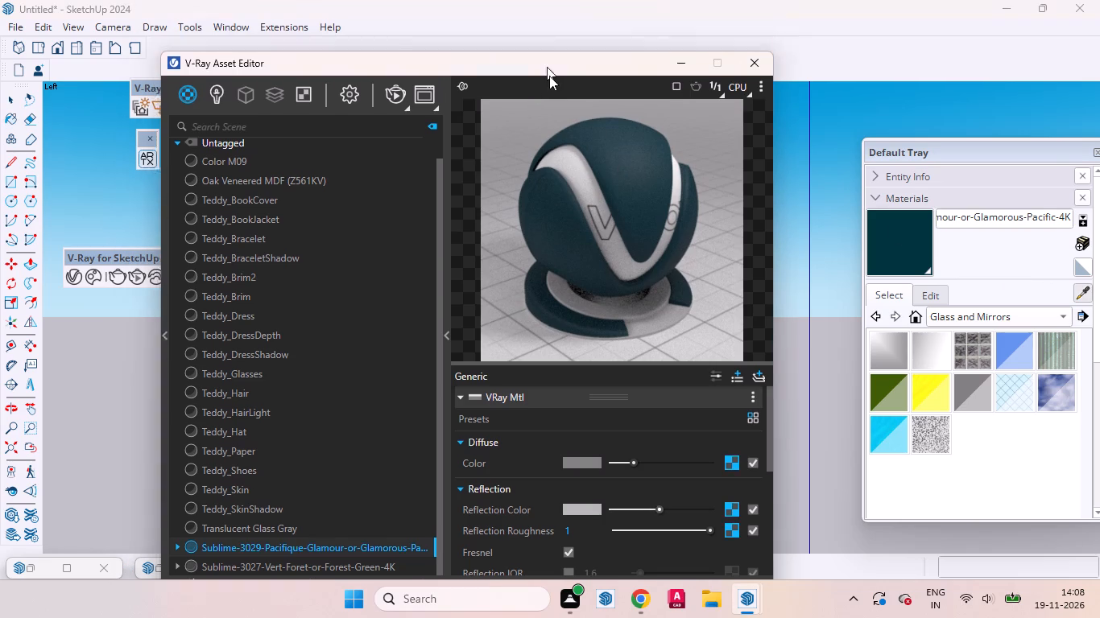
left_click_drag(549, 76, 800, 496)
scroll(376, 370, "up", 10)
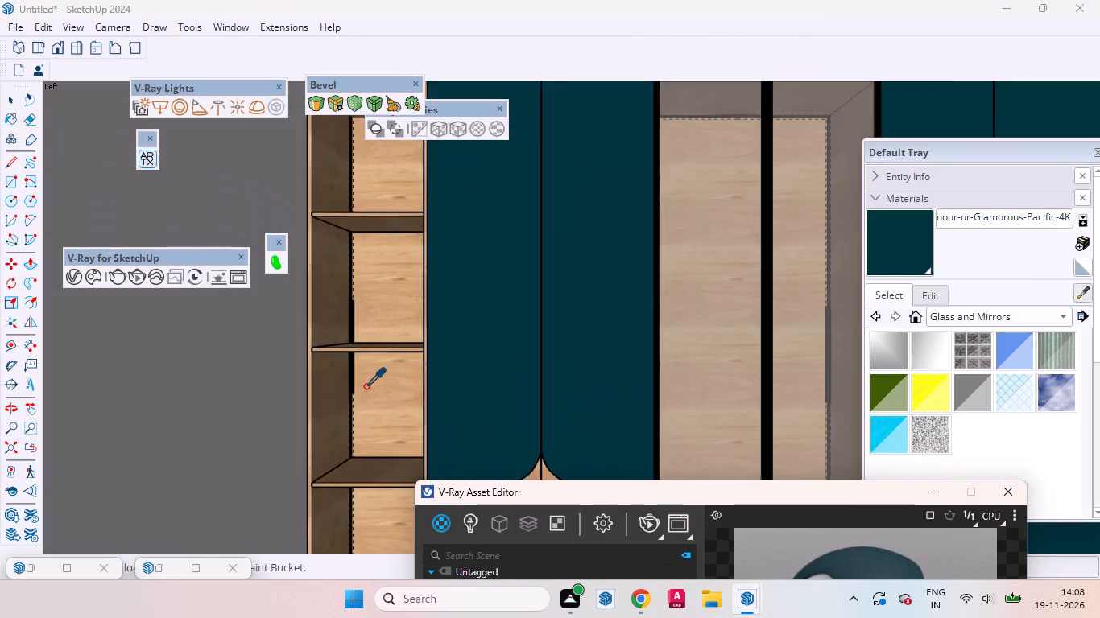
scroll(366, 386, "up", 3)
left_click(388, 378)
left_click_drag(733, 495, 401, 64)
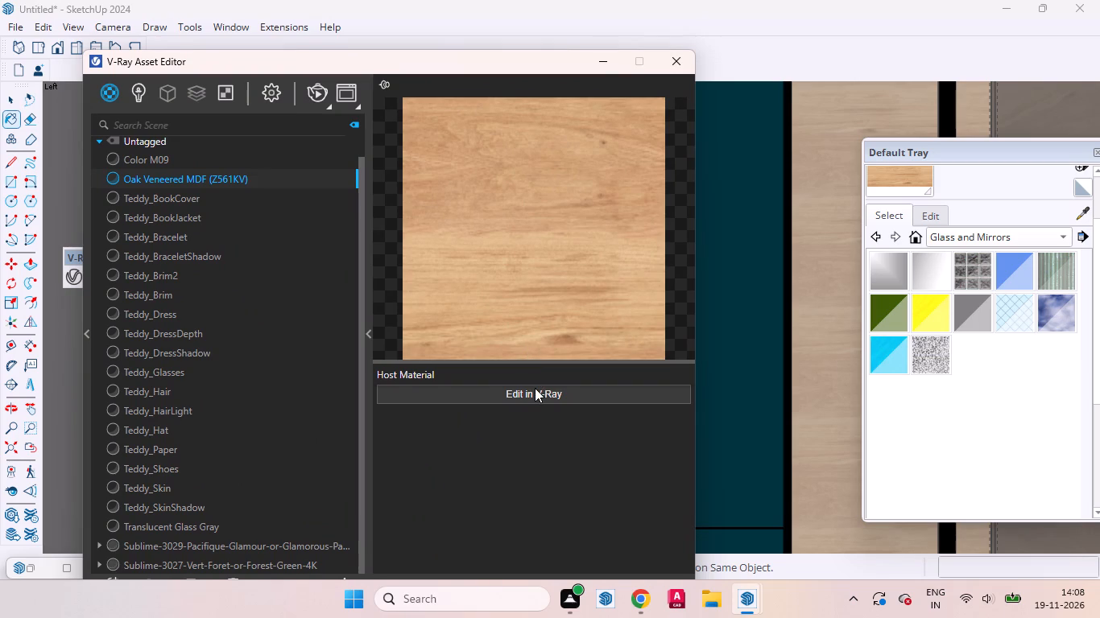
left_click(535, 388)
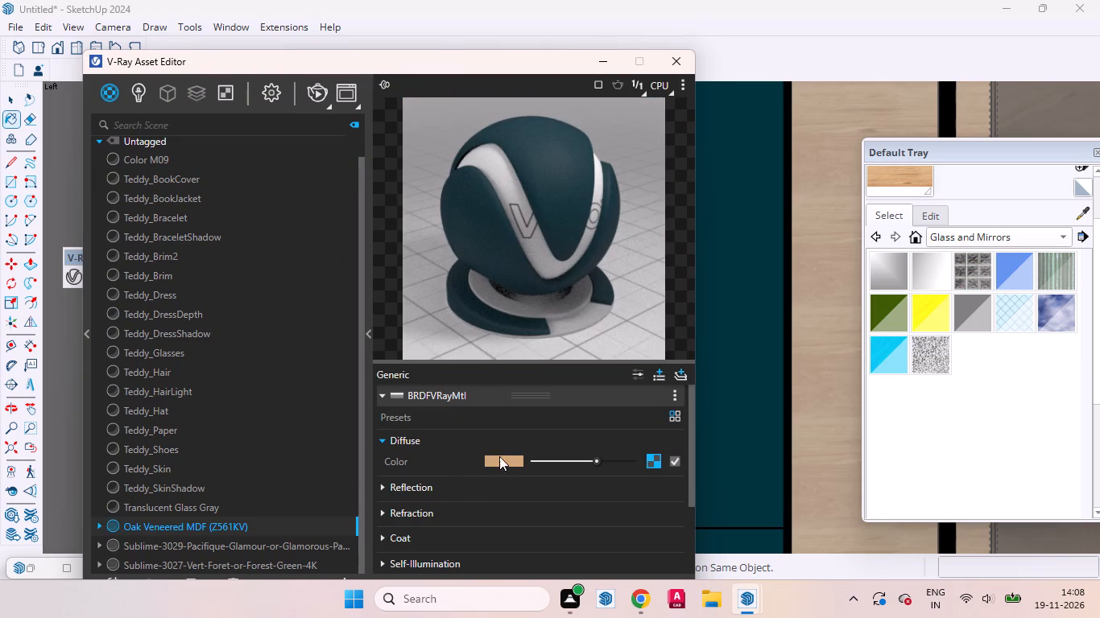
Raise the reflection colour of the Oak Veneered MDF (Z561KV) material from black to mid grey.
left_click(451, 482)
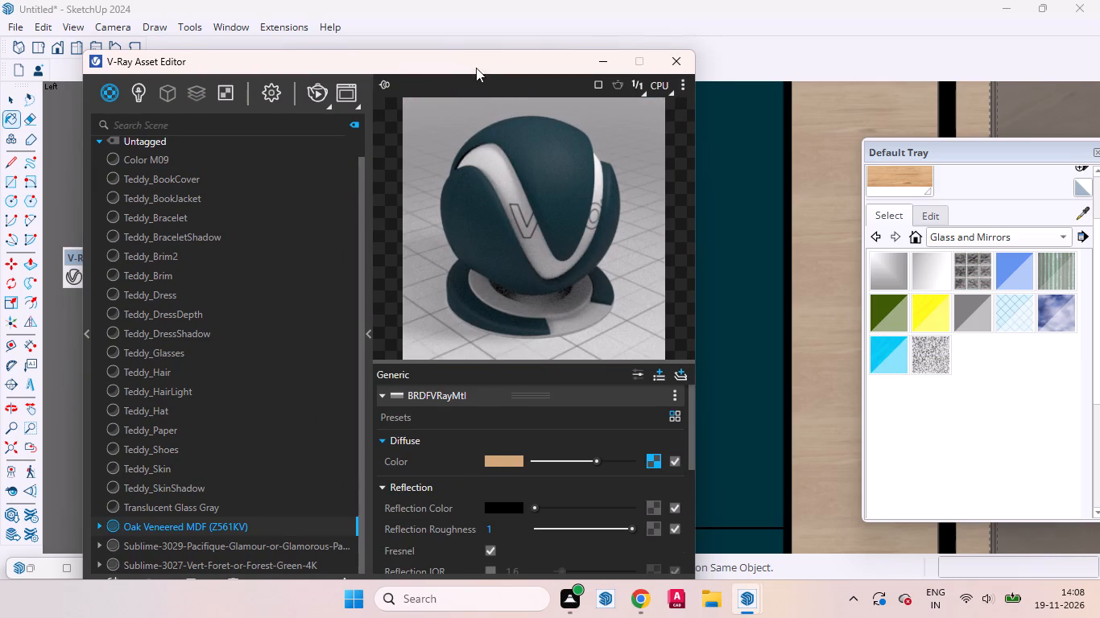
left_click_drag(475, 63, 473, 39)
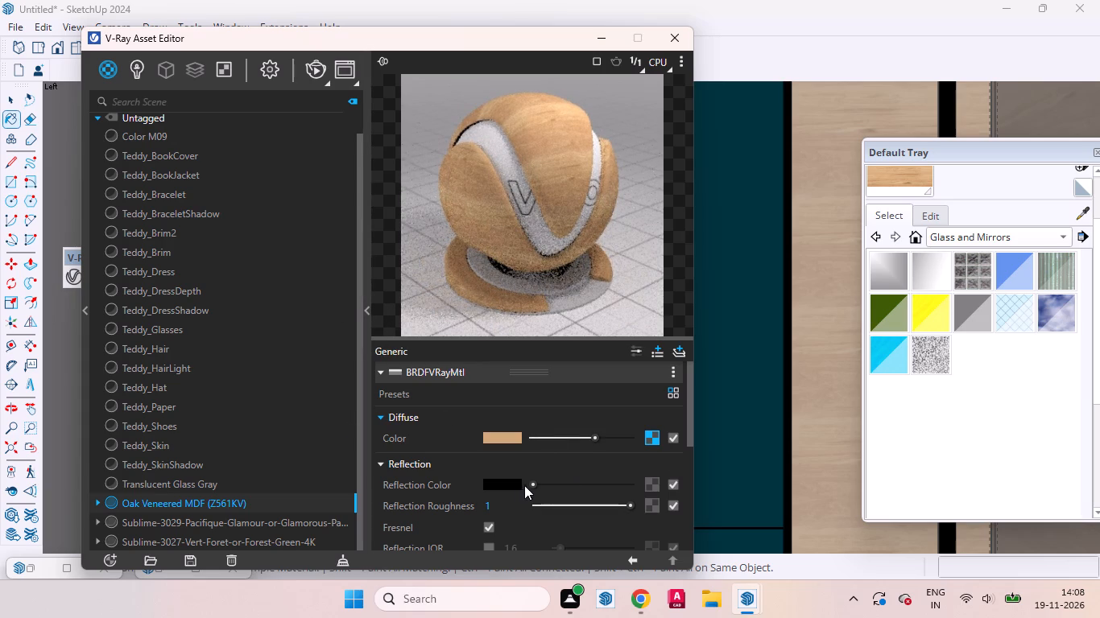
left_click_drag(531, 483, 569, 483)
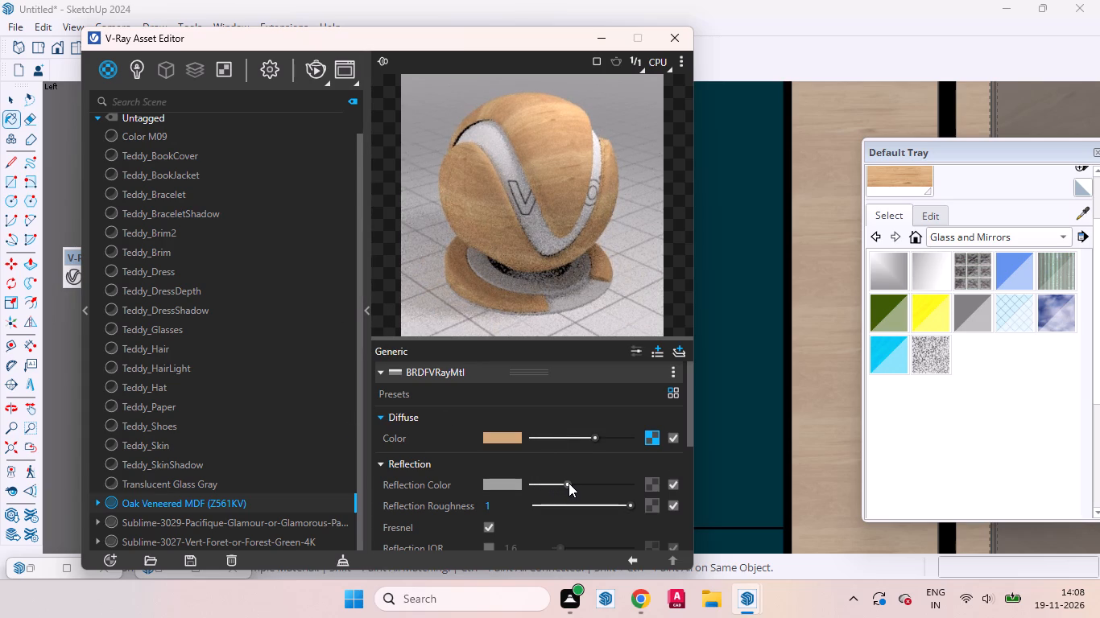
left_click_drag(569, 483, 569, 483)
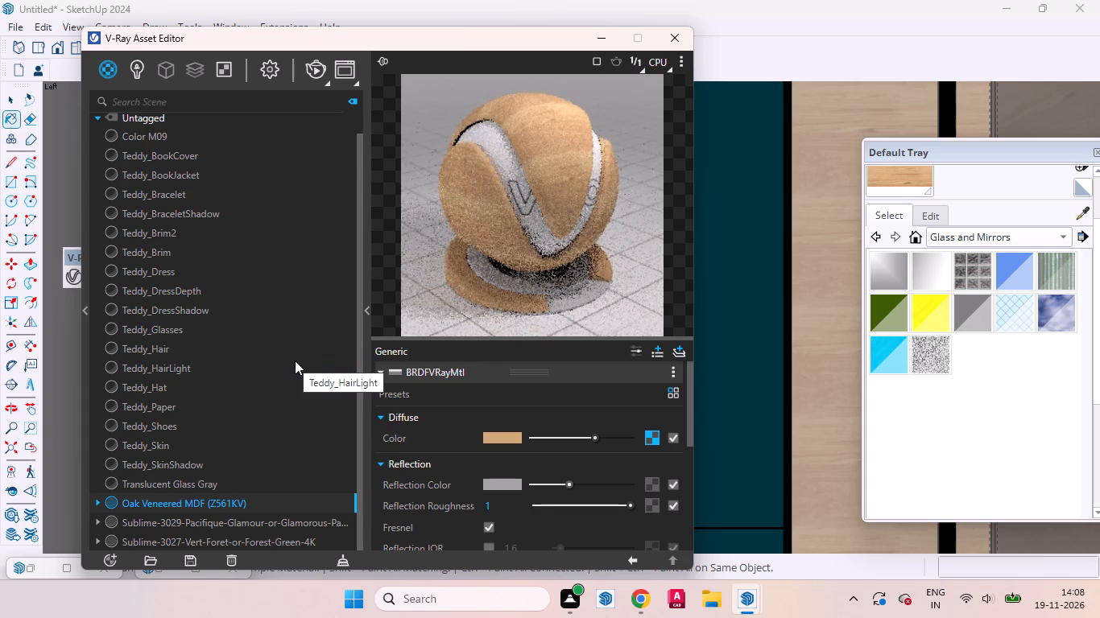
left_click(366, 310)
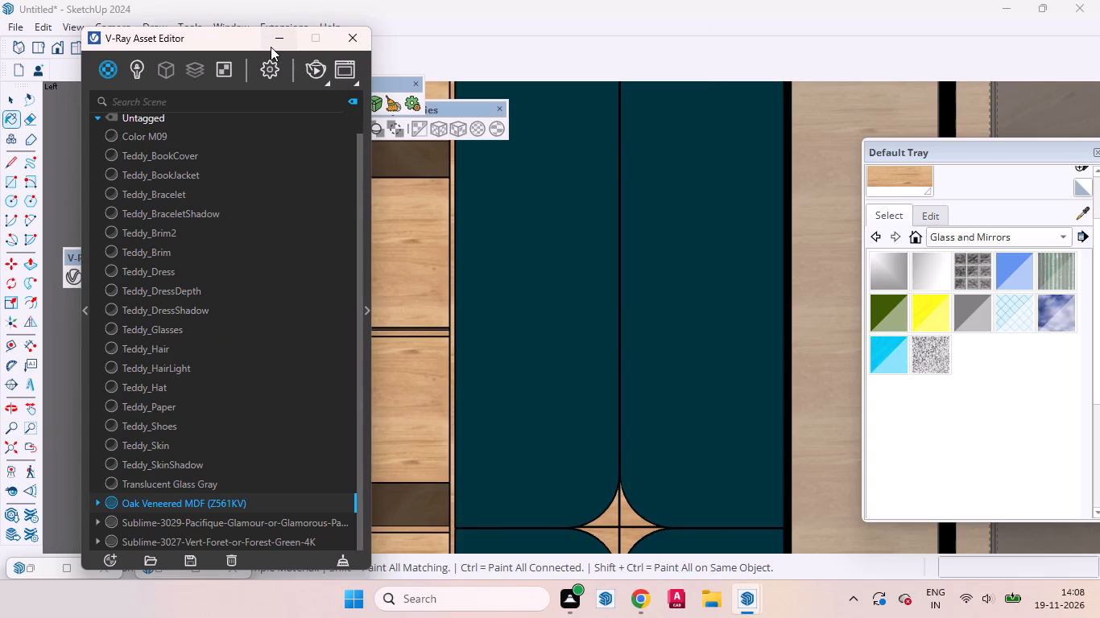
left_click(271, 47)
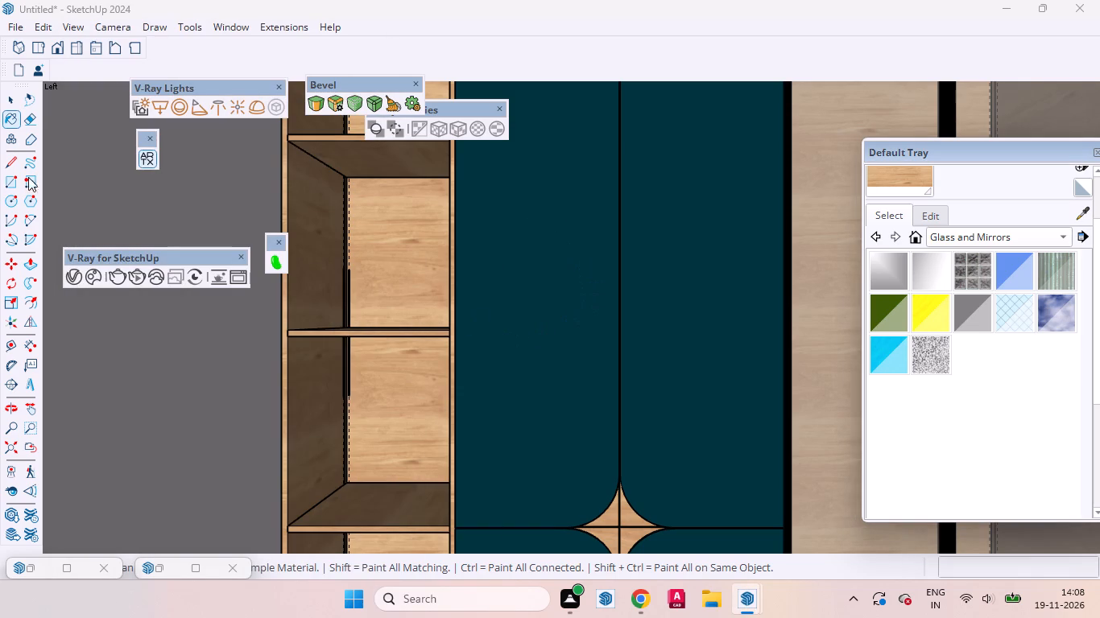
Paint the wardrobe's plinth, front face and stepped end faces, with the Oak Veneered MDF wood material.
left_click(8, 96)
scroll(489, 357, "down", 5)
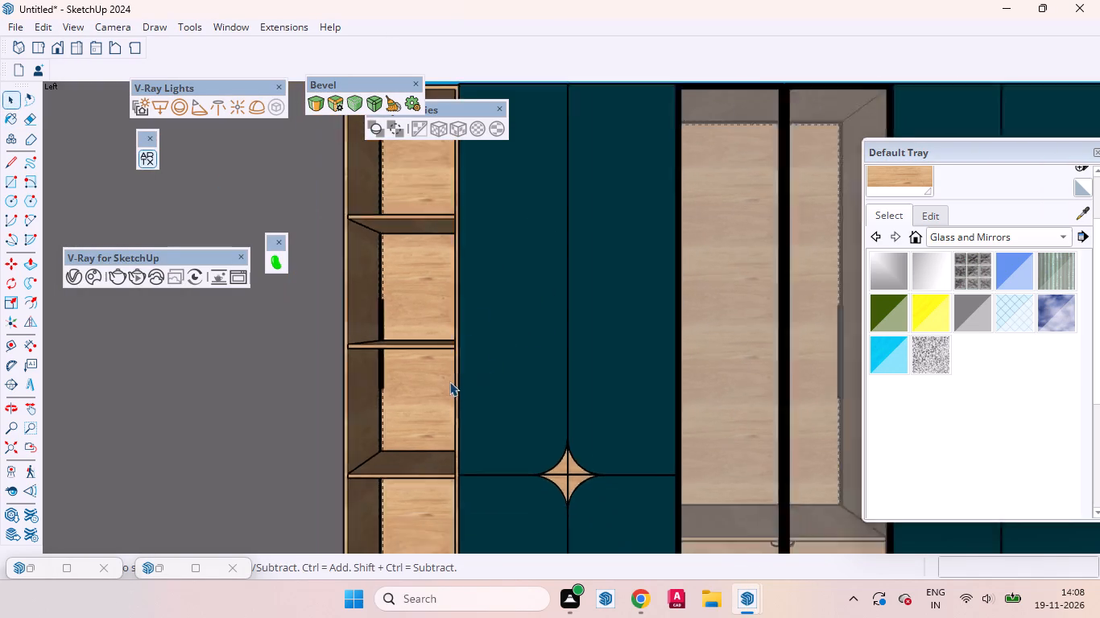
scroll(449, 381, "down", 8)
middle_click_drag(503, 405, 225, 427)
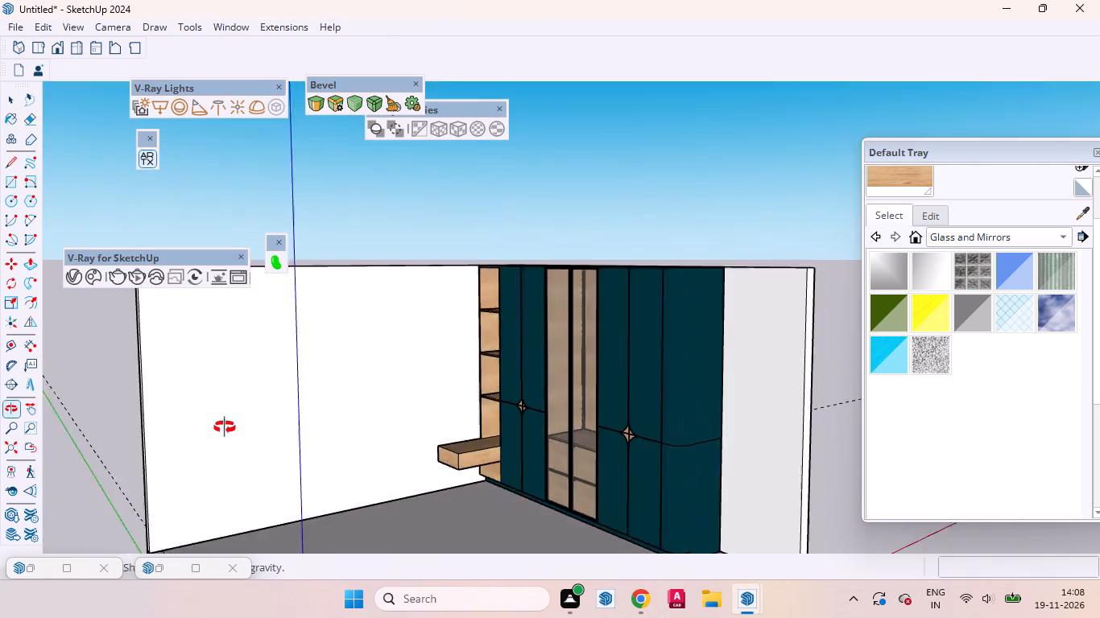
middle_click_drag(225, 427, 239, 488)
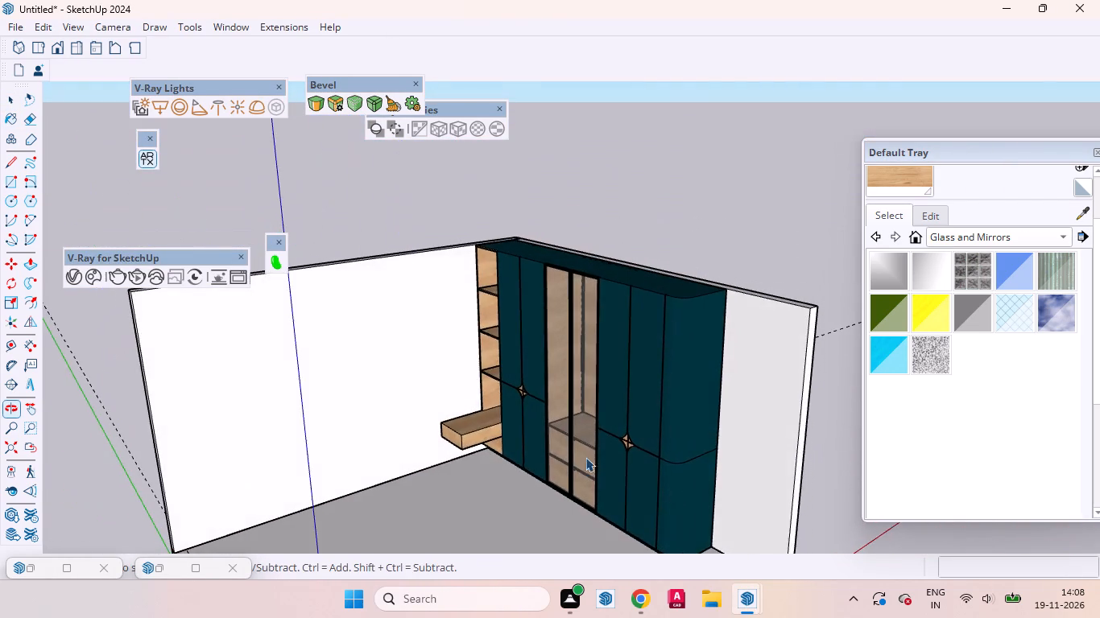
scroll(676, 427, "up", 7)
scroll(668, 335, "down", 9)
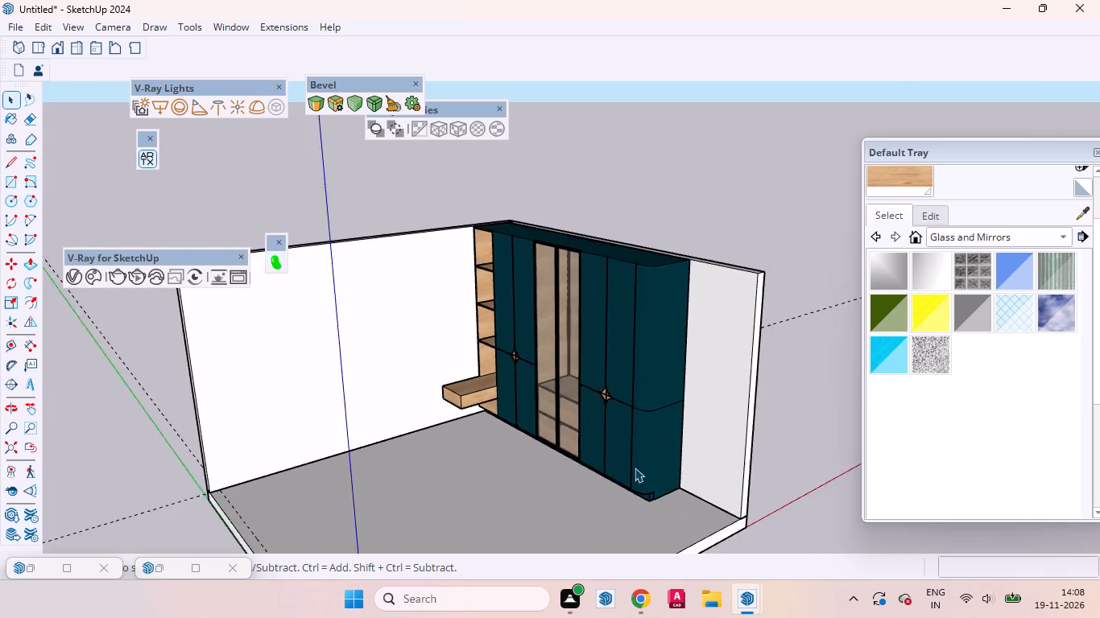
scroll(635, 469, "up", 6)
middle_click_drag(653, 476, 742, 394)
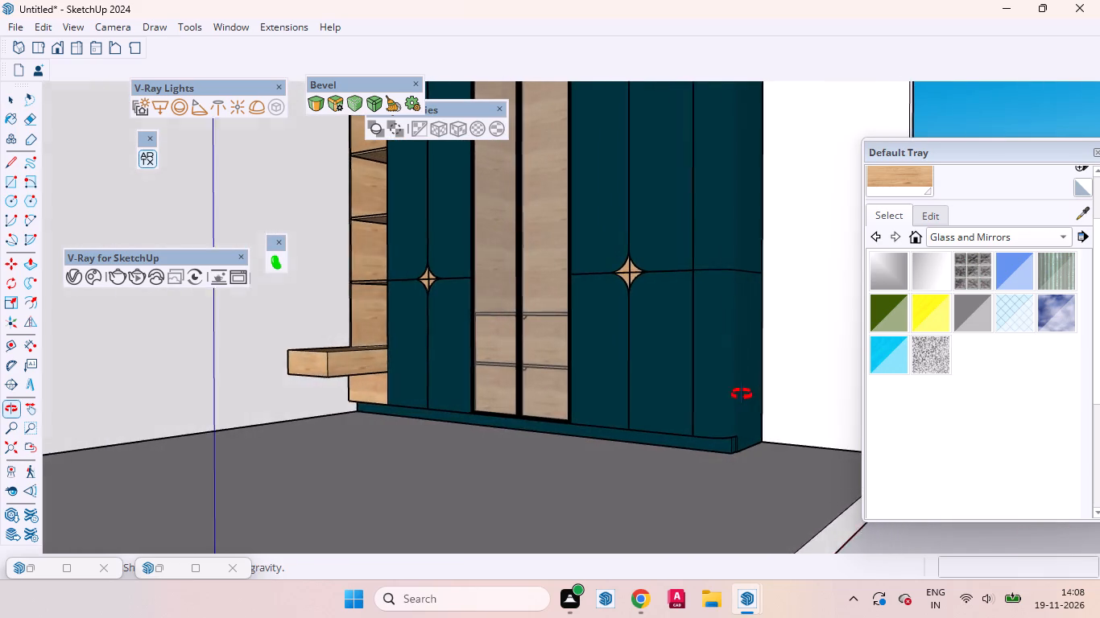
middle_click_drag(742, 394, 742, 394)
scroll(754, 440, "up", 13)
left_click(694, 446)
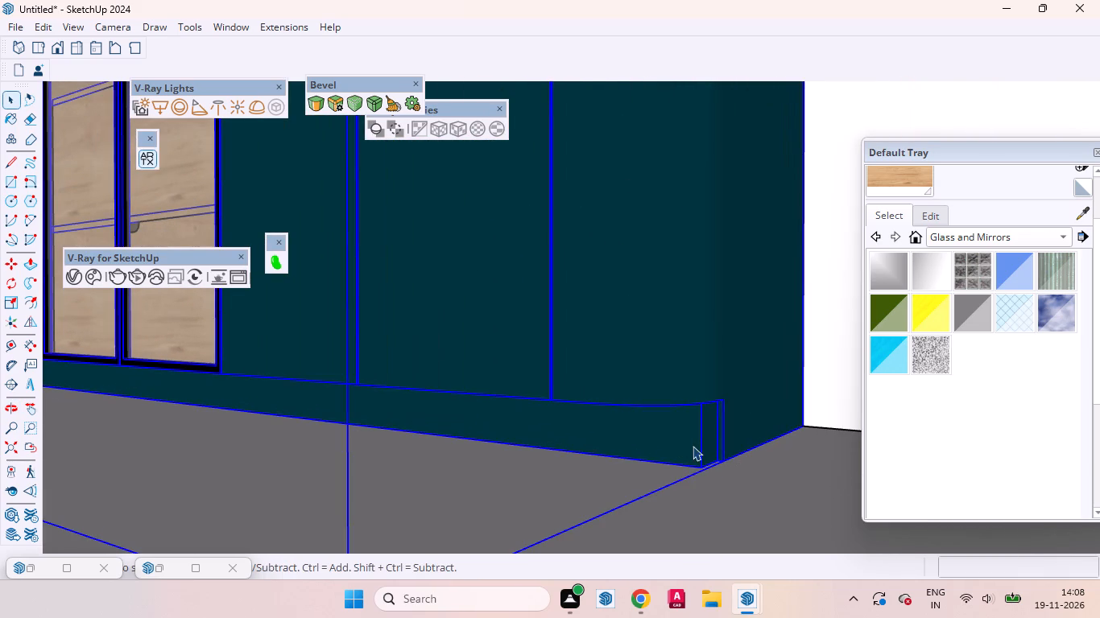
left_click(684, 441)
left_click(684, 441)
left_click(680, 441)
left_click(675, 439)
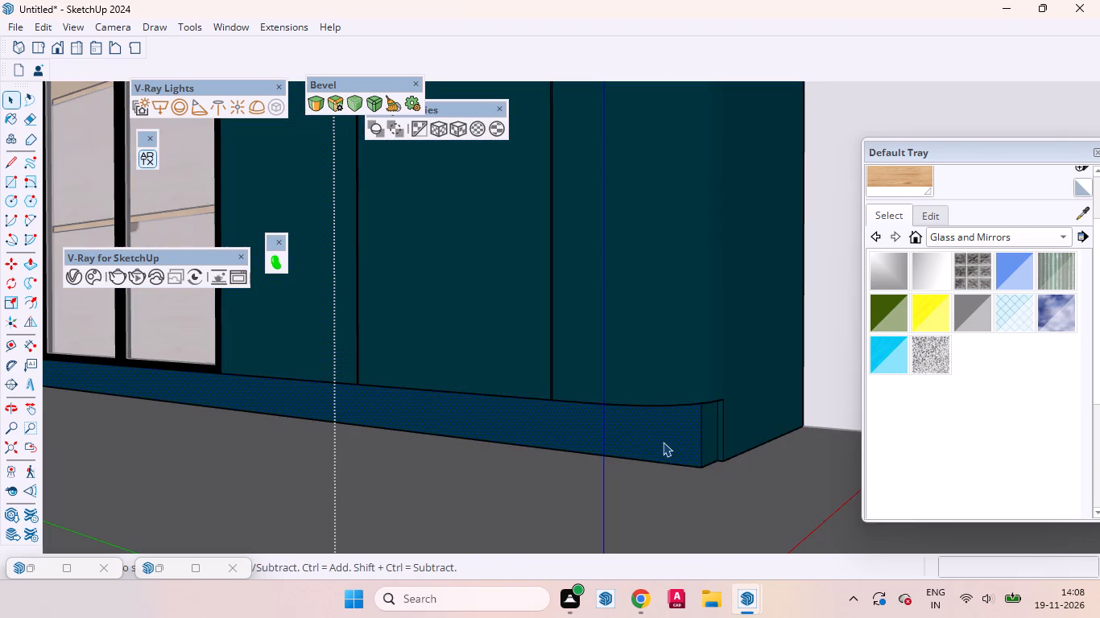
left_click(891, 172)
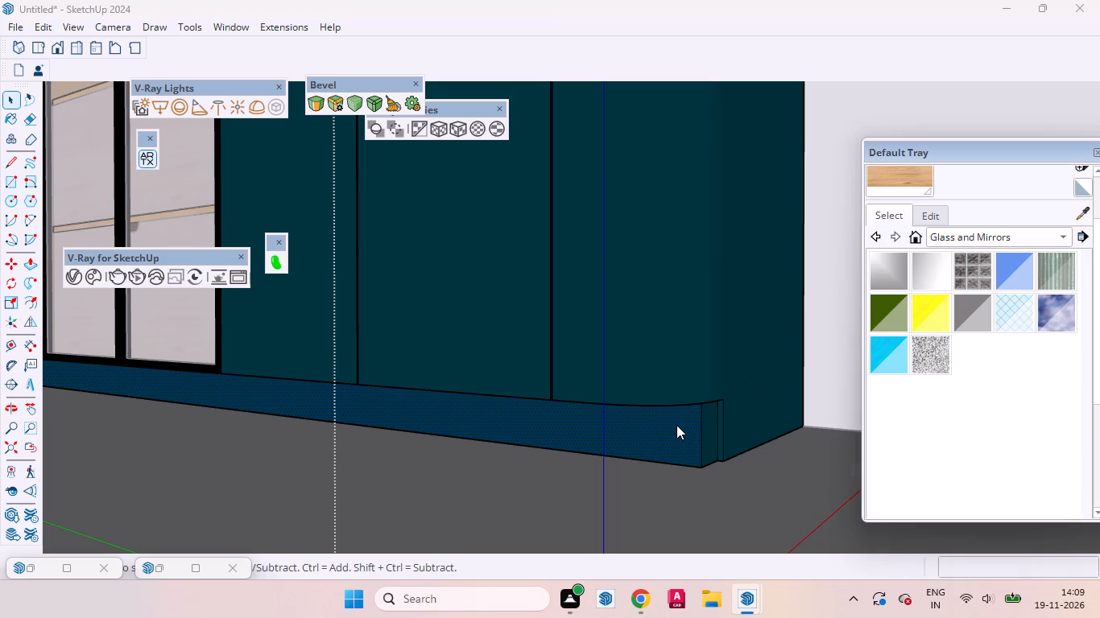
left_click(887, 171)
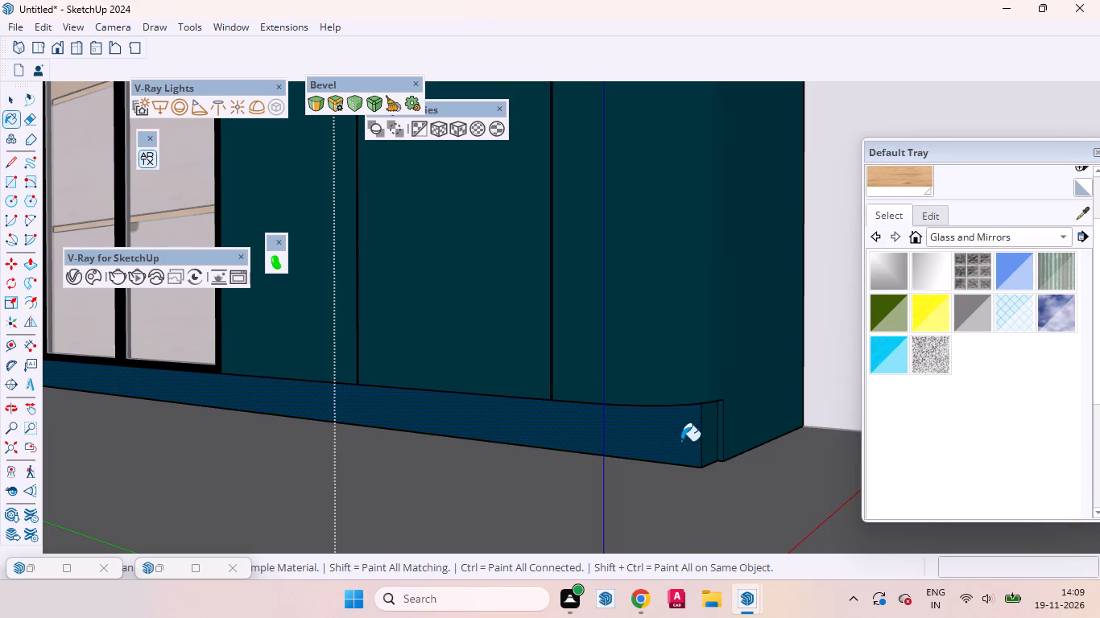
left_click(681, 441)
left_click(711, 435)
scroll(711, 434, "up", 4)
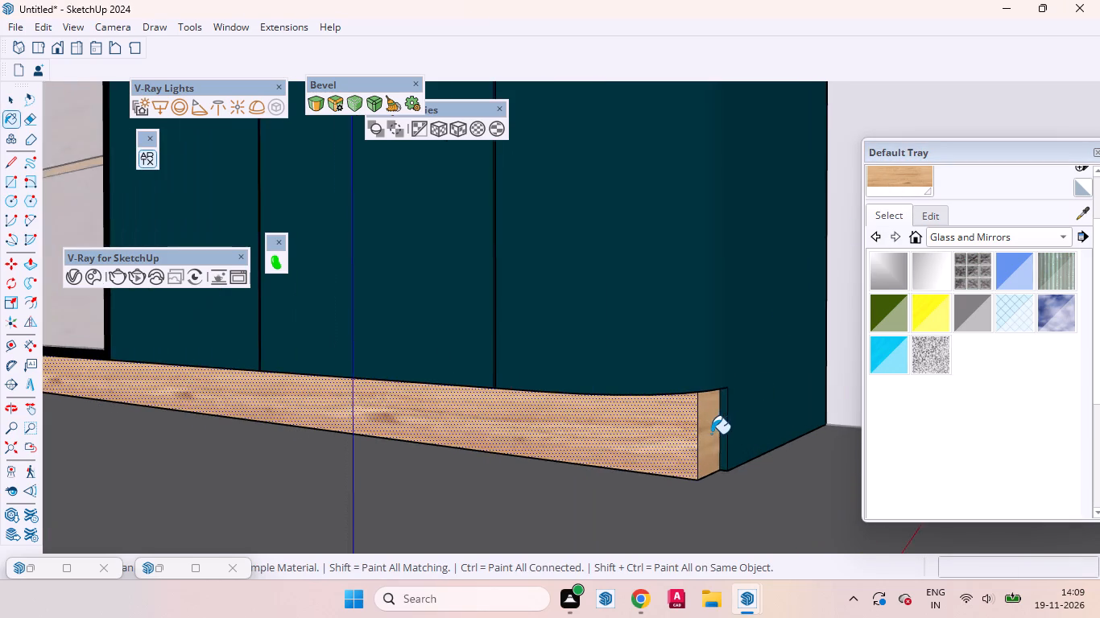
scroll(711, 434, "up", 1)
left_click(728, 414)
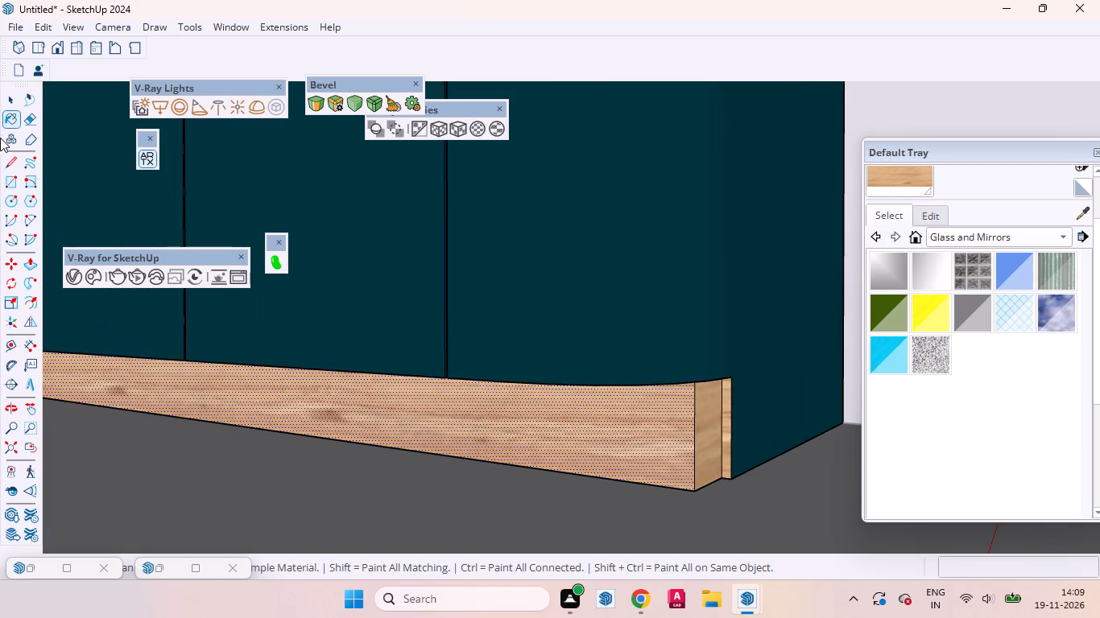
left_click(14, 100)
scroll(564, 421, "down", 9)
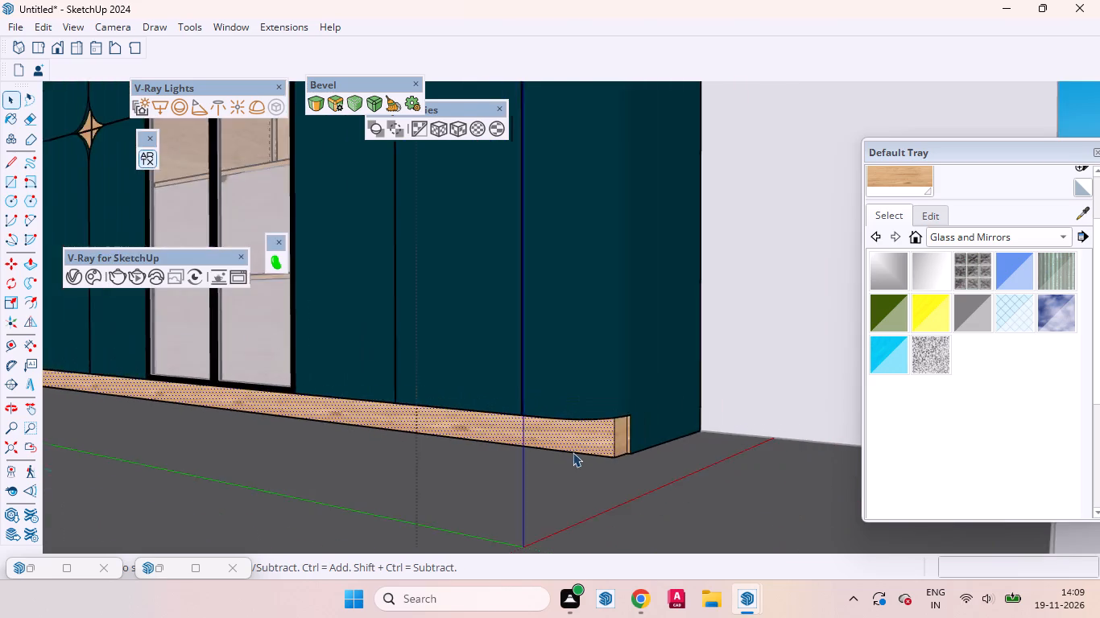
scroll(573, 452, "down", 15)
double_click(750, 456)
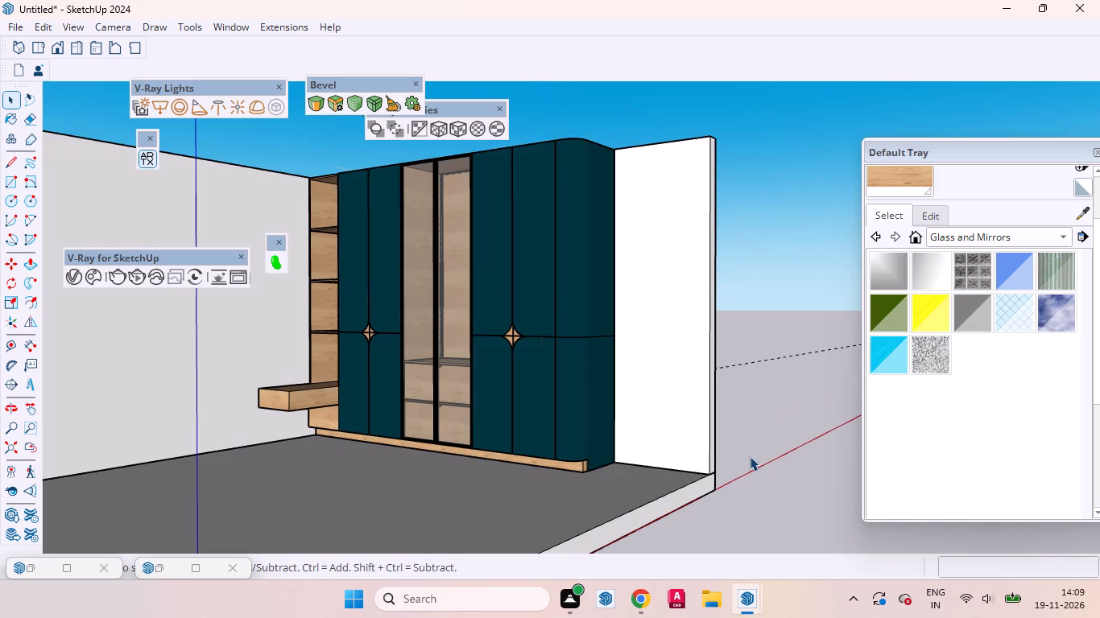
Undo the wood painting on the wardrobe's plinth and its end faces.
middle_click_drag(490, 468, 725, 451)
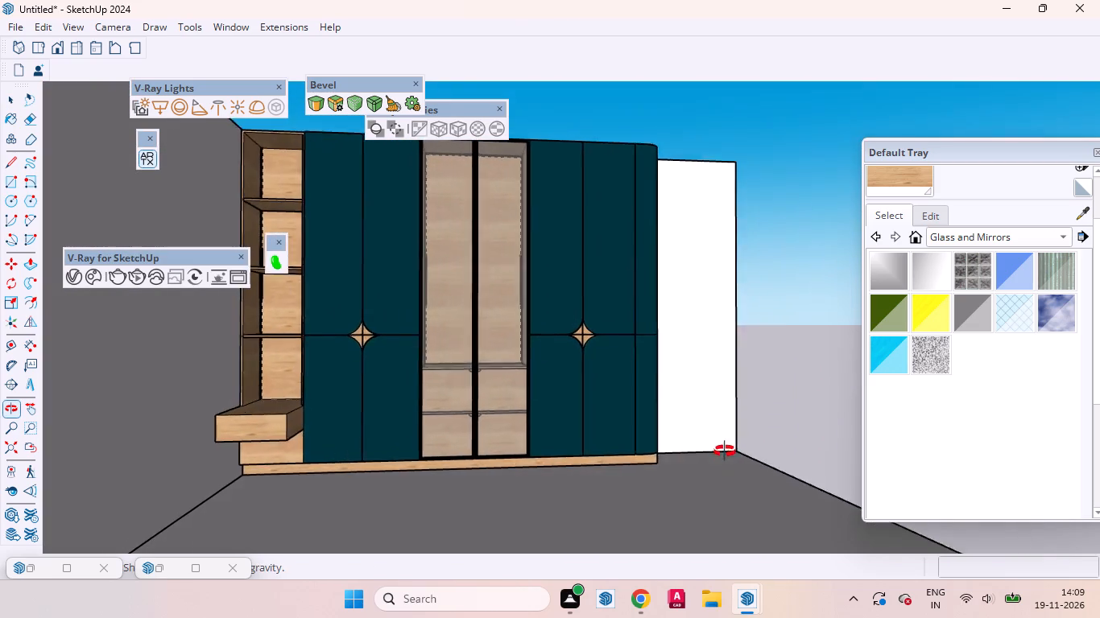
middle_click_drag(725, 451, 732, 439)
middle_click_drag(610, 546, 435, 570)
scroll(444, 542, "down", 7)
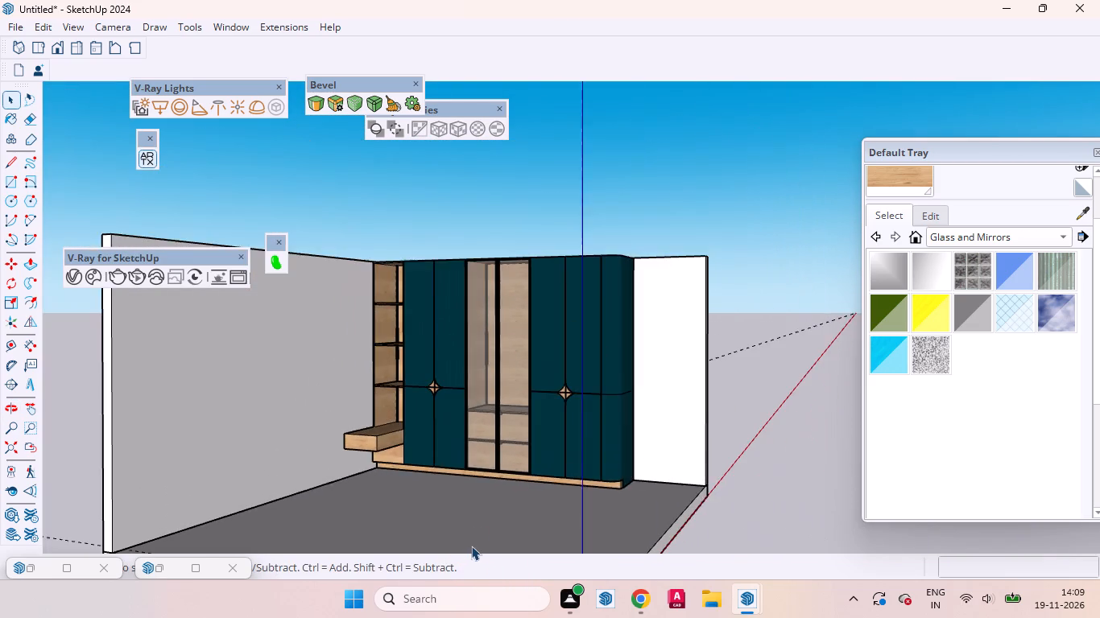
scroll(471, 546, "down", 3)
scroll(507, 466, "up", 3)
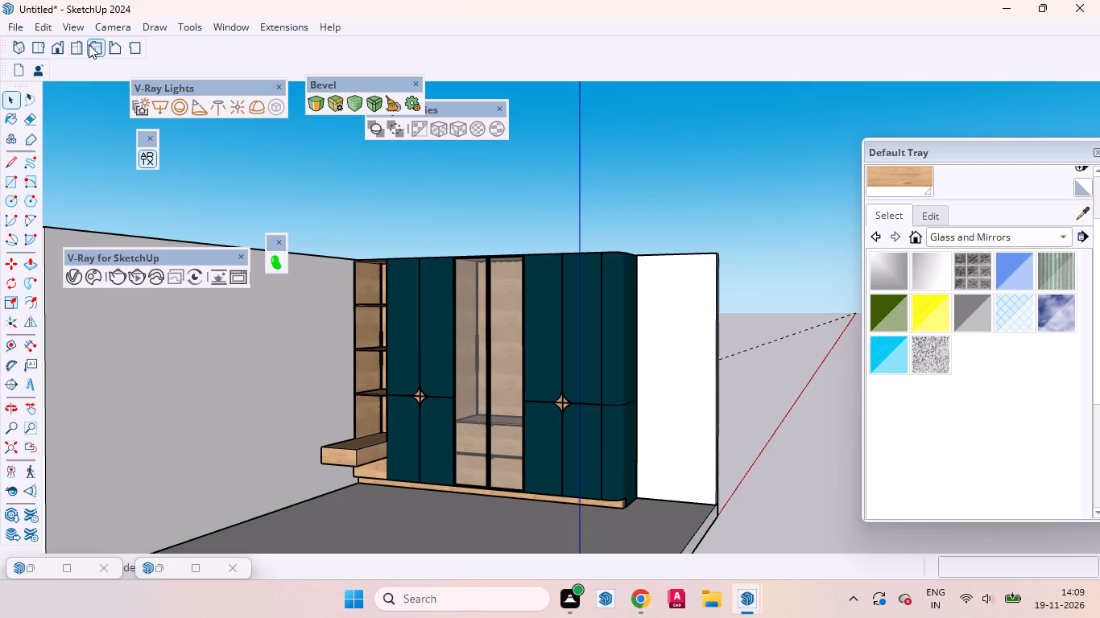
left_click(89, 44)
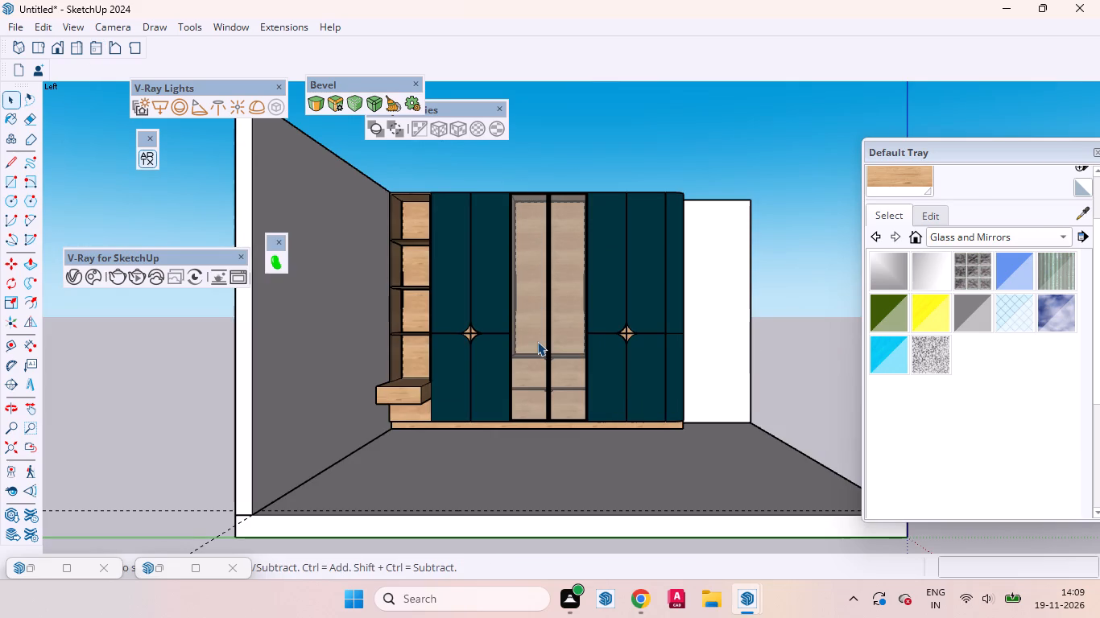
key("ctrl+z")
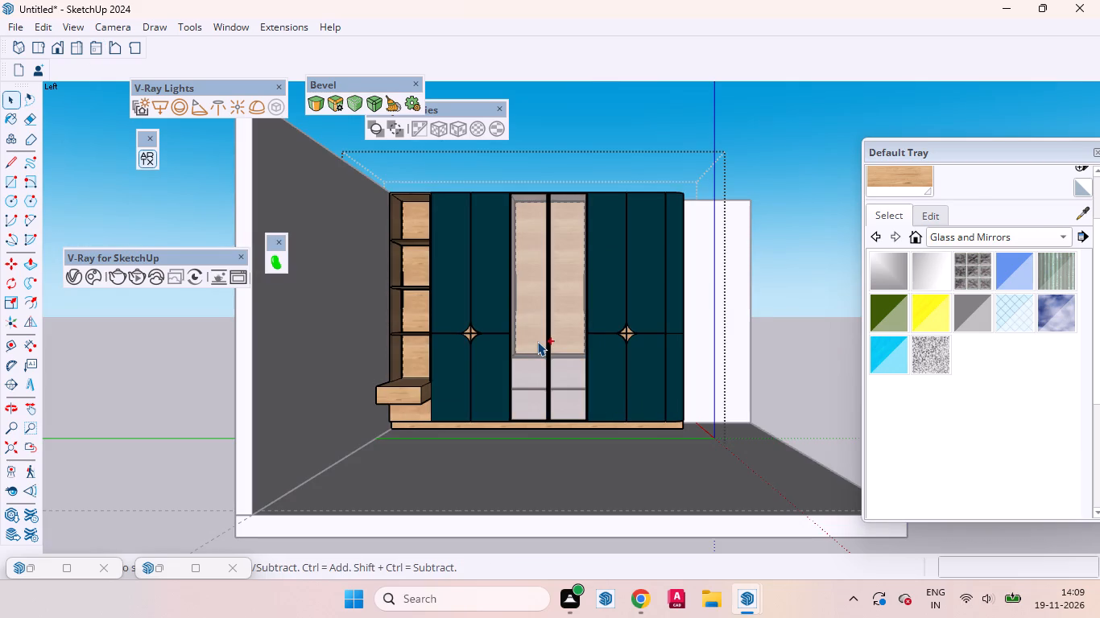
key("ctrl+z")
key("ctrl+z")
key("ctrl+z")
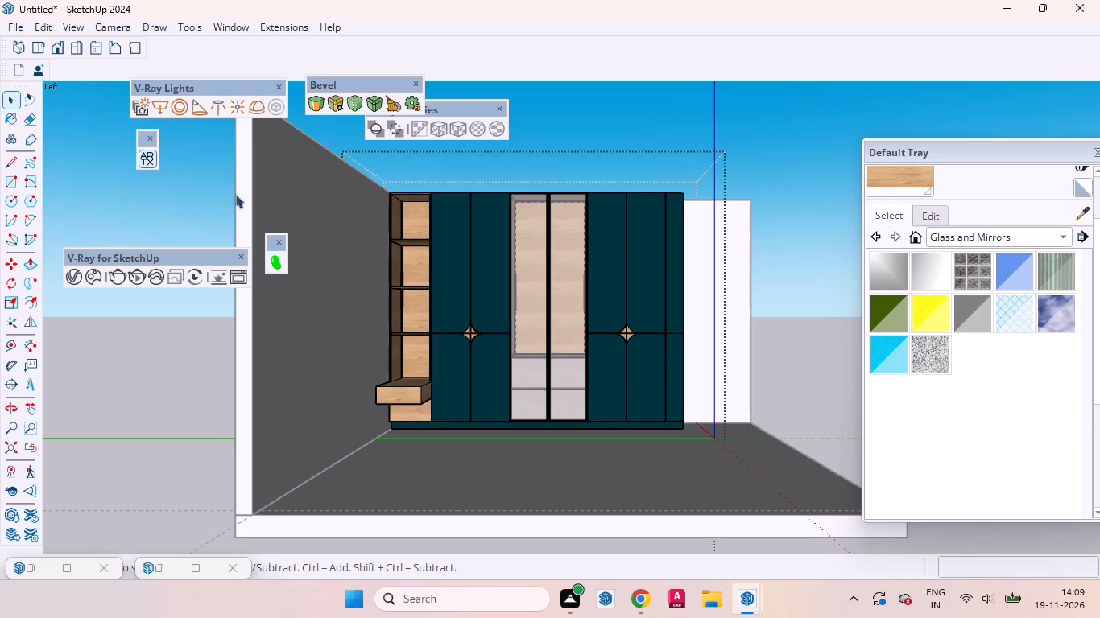
Add a scene that saves the head-on Left view framing the full wardrobe.
scroll(541, 320, "up", 1)
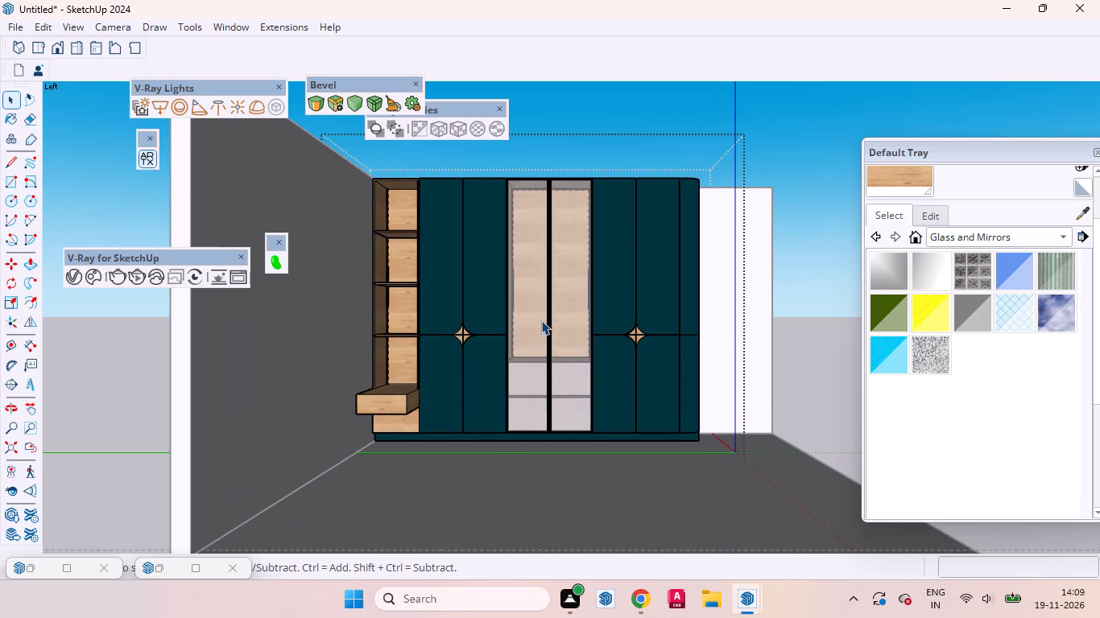
scroll(541, 320, "up", 1)
scroll(457, 410, "up", 1)
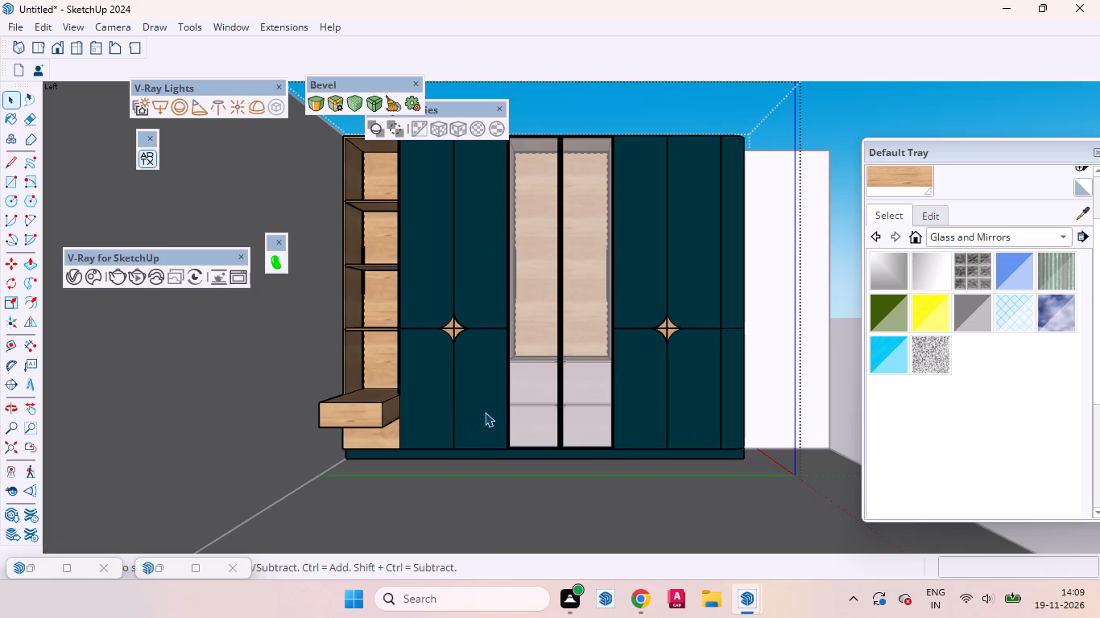
scroll(465, 393, "up", 1)
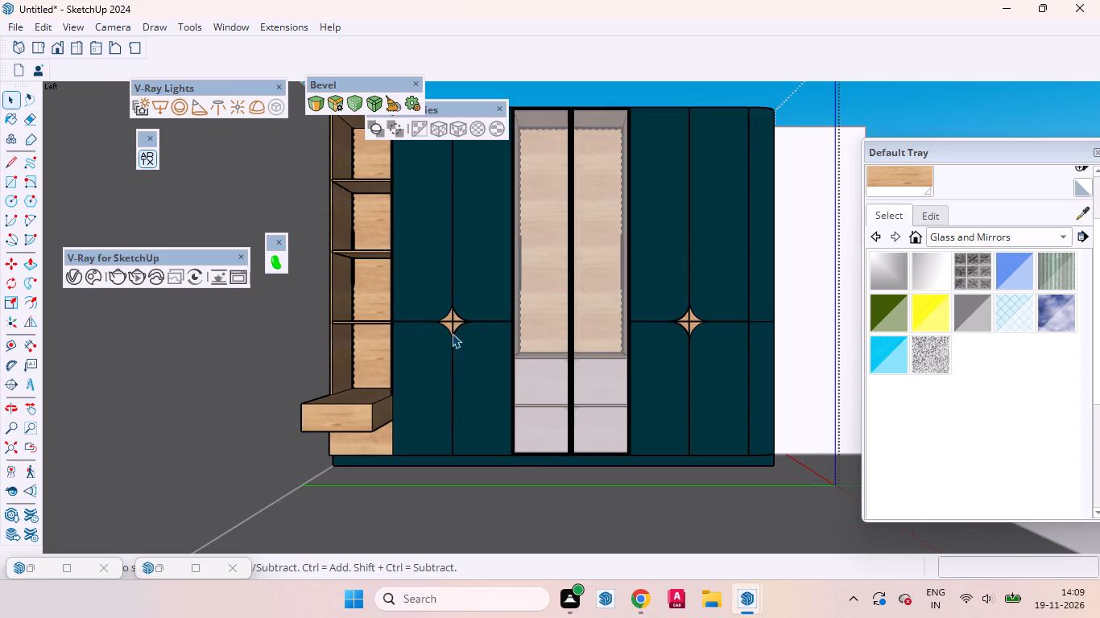
left_click(76, 29)
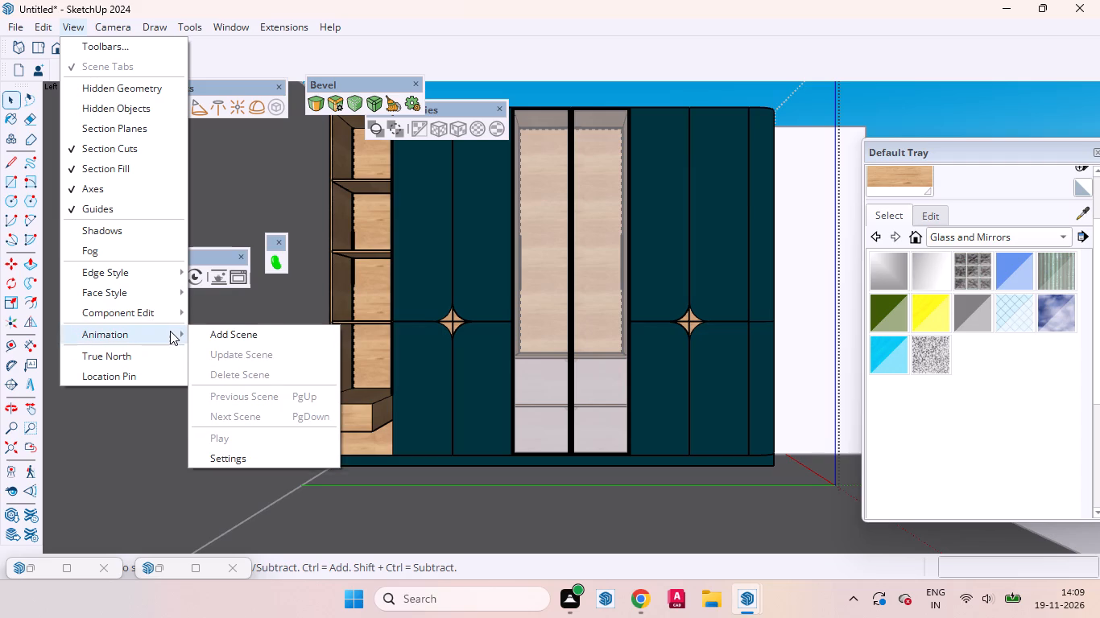
left_click(211, 330)
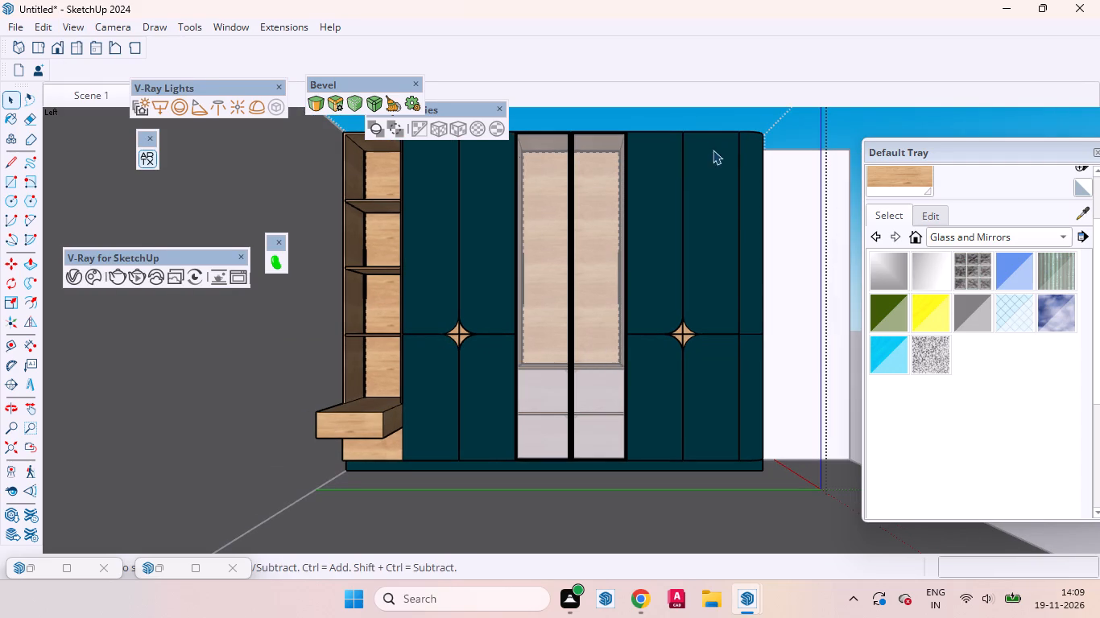
Leave the wardrobe group and examine the whole room with the wardrobe from an angled view.
middle_click_drag(757, 187, 633, 219)
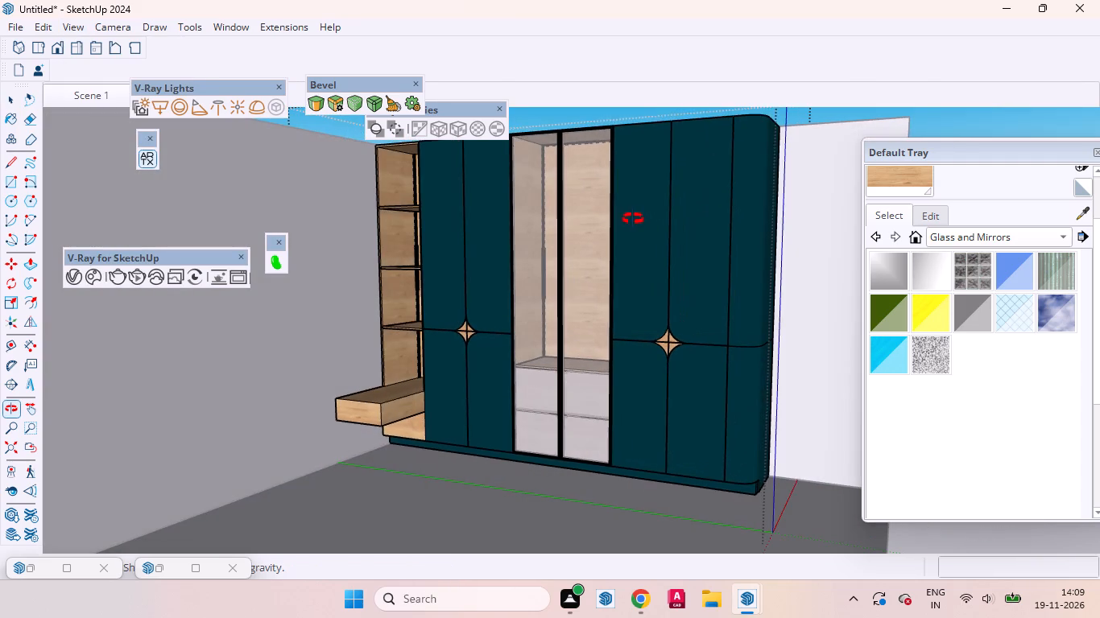
middle_click_drag(633, 219, 633, 218)
scroll(673, 208, "down", 6)
scroll(701, 228, "up", 3)
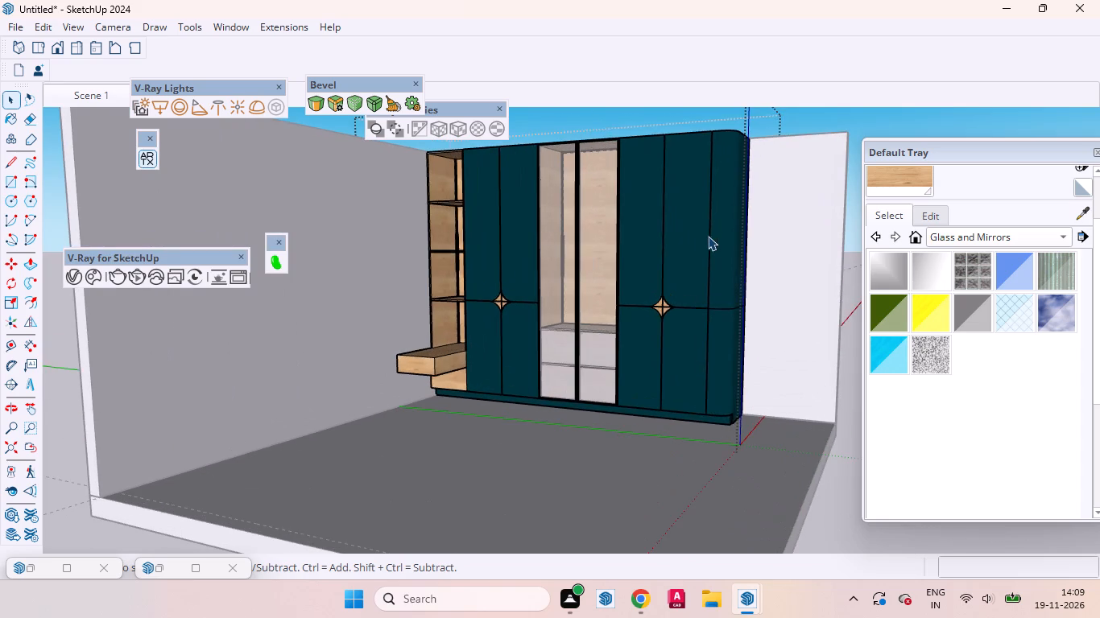
scroll(711, 264, "down", 3)
scroll(655, 321, "down", 2)
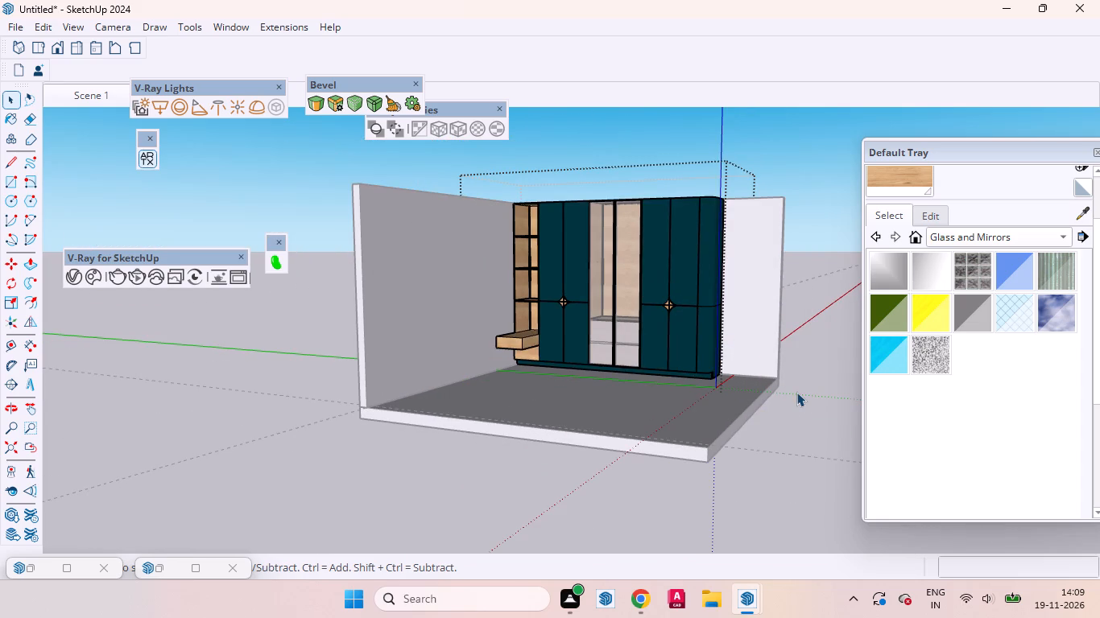
double_click(796, 391)
middle_click_drag(790, 364, 763, 369)
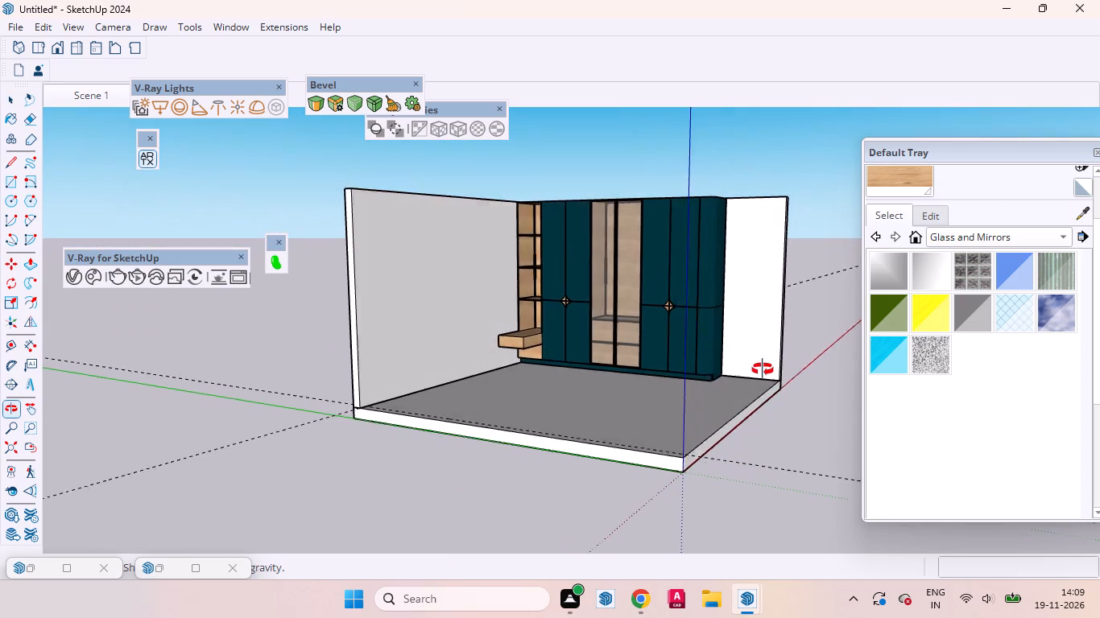
middle_click_drag(763, 369, 712, 378)
scroll(672, 387, "up", 1)
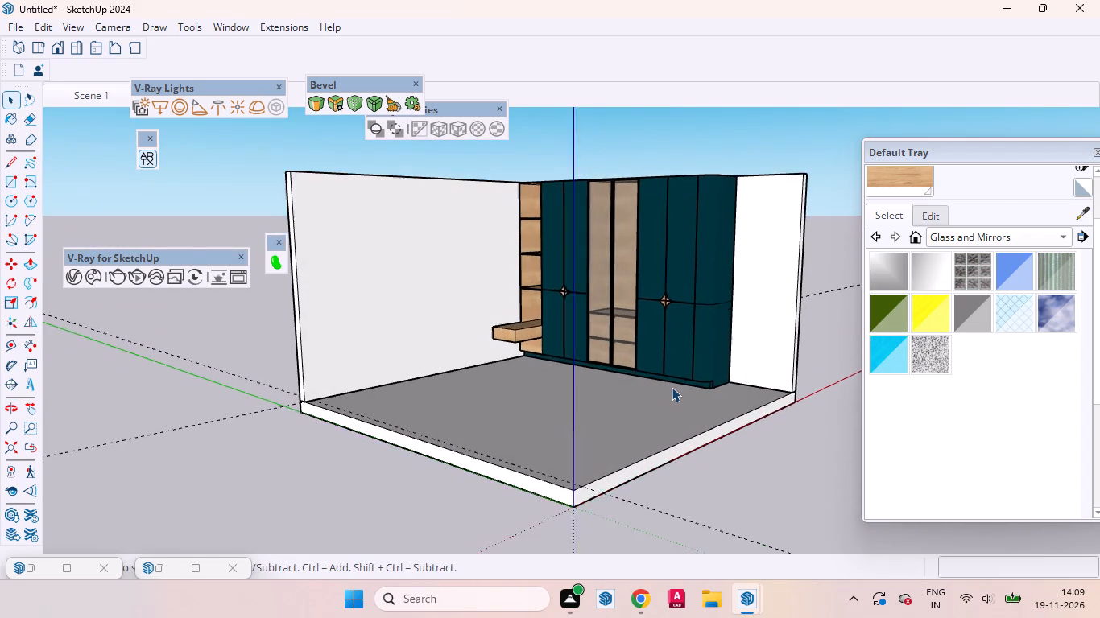
Add a second scene that saves a closer angled view of the wardrobe with the floor and adjoining walls.
scroll(672, 387, "up", 2)
scroll(645, 453, "down", 3)
scroll(601, 270, "up", 2)
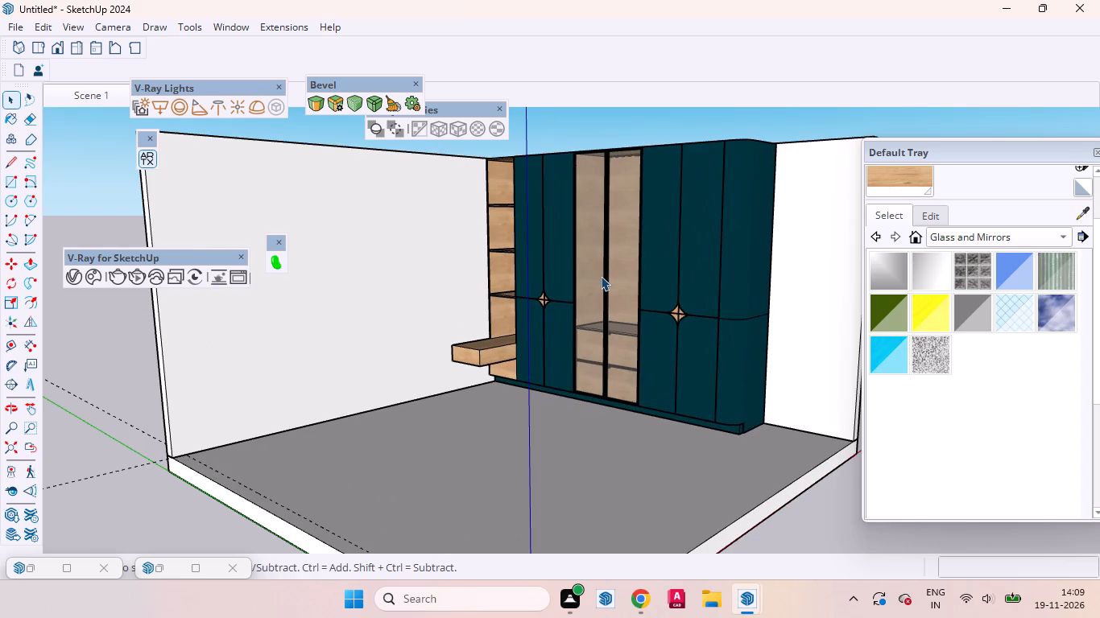
scroll(630, 405, "down", 1)
middle_click_drag(625, 401, 622, 373)
scroll(622, 370, "up", 2)
scroll(595, 237, "up", 1)
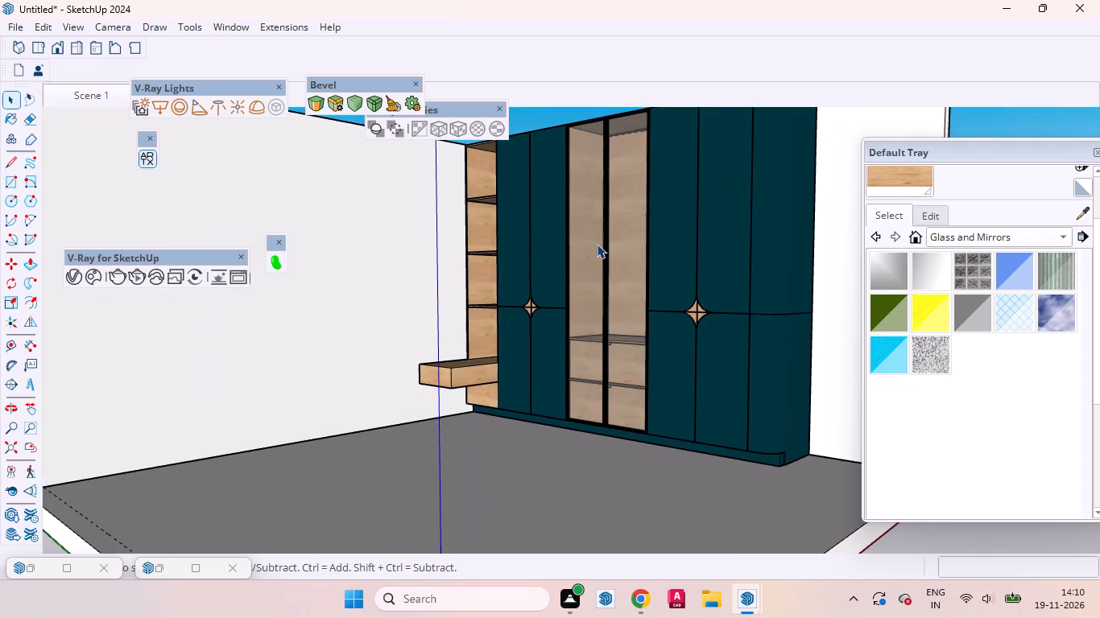
scroll(599, 254, "down", 1)
scroll(578, 107, "up", 1)
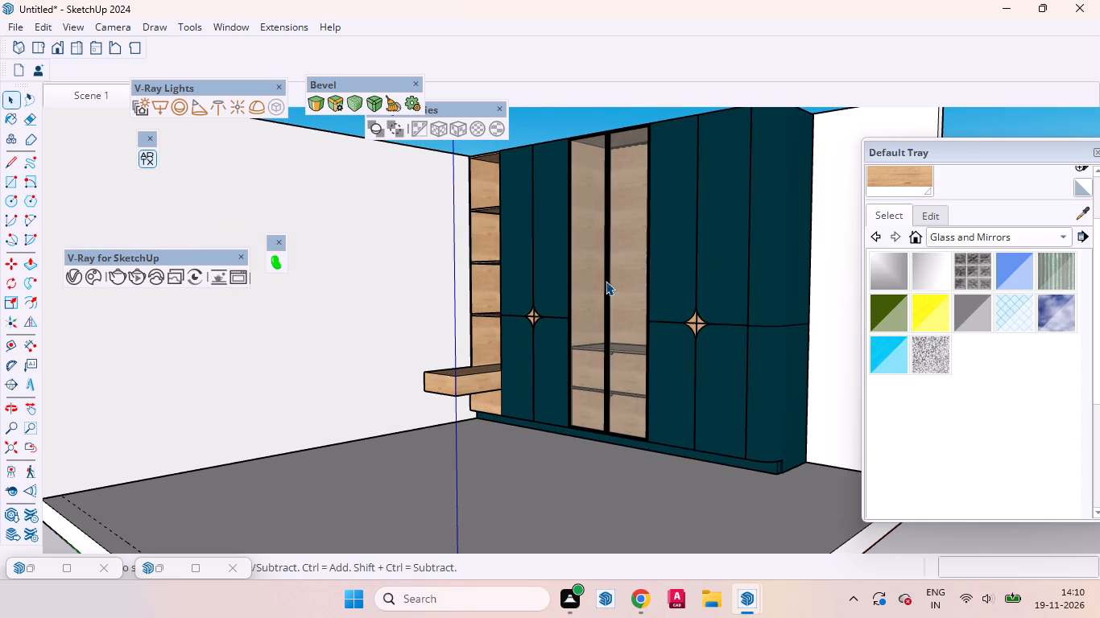
scroll(606, 332, "up", 1)
scroll(606, 332, "down", 1)
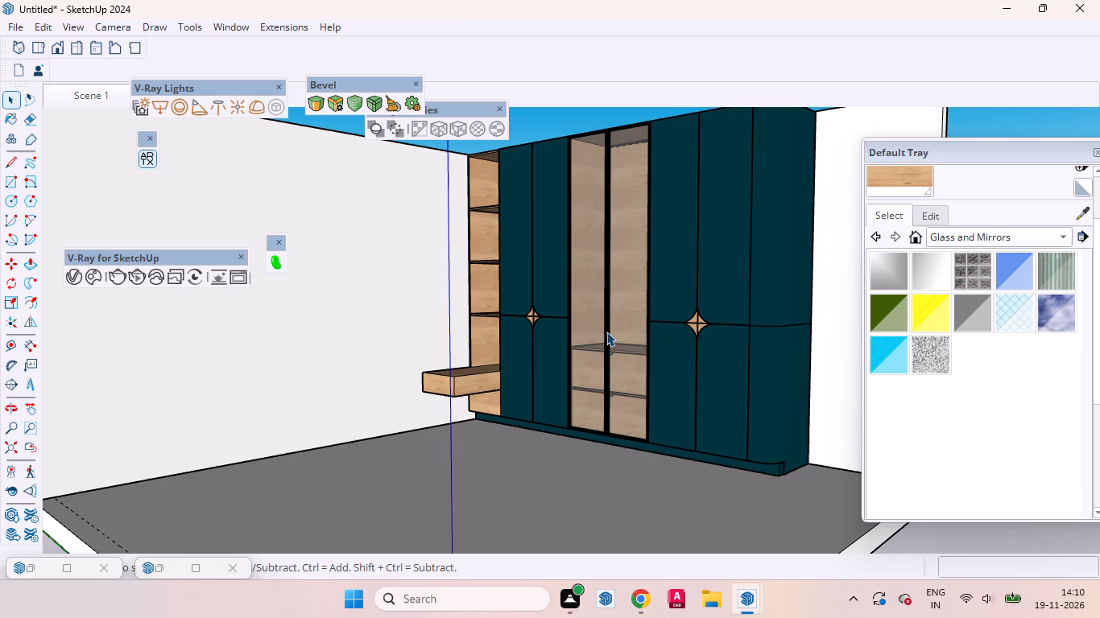
scroll(606, 332, "up", 1)
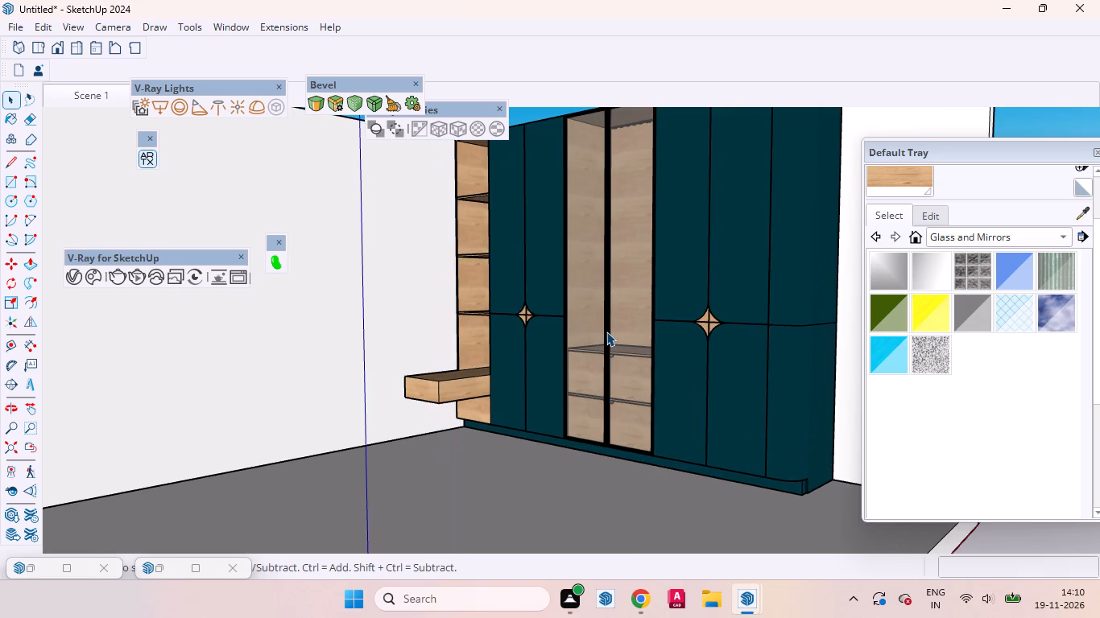
scroll(606, 332, "down", 1)
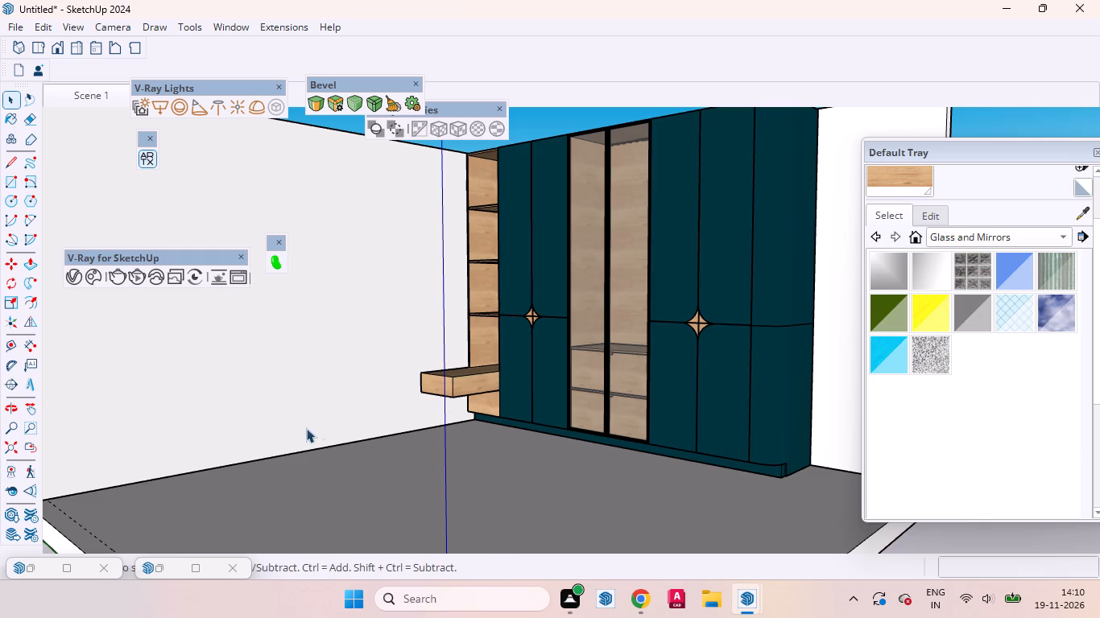
left_click(14, 432)
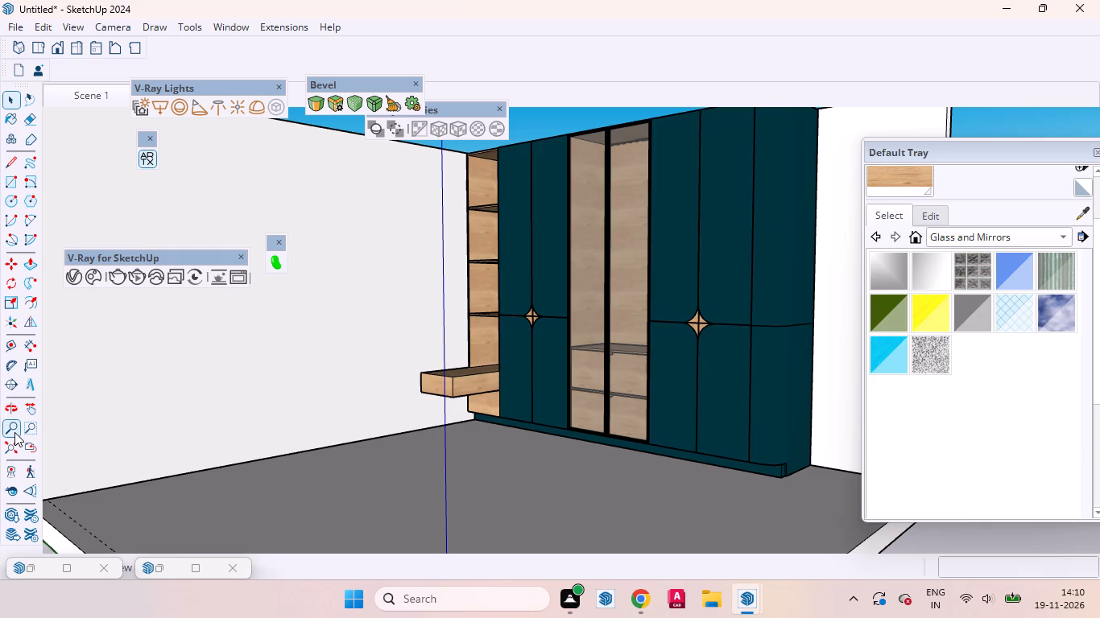
left_click(11, 97)
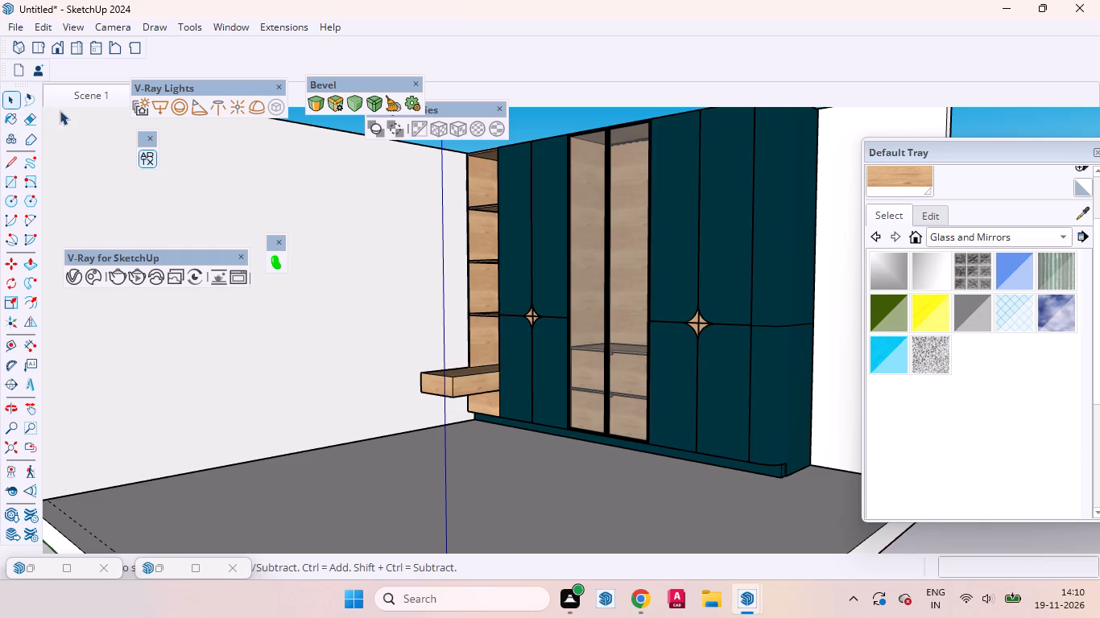
right_click(90, 92)
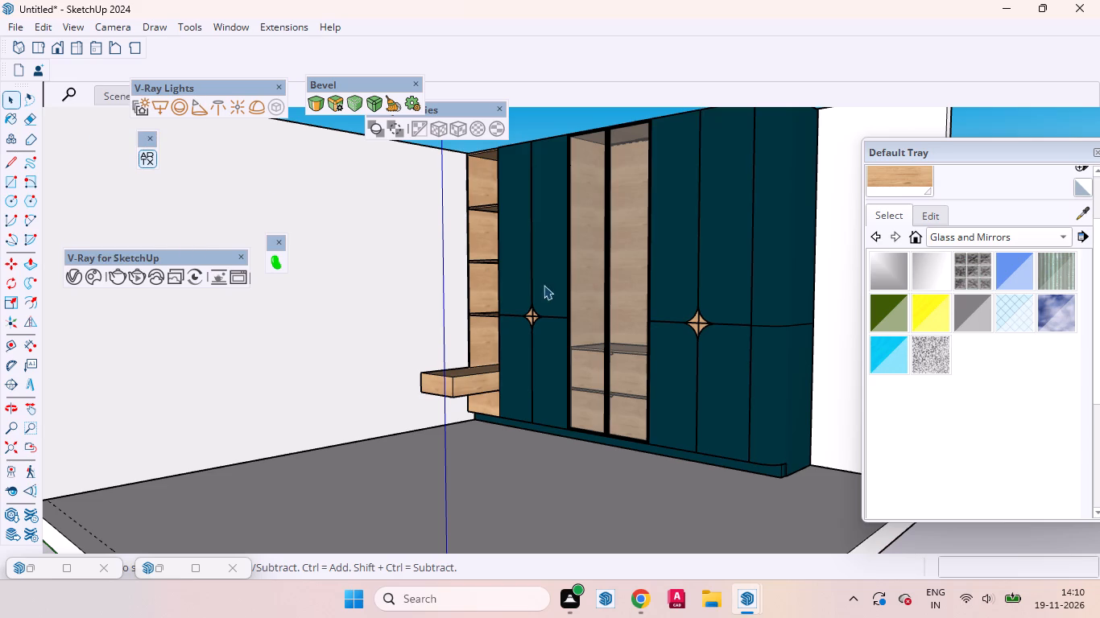
Recall Scene 1 and uncover the scene tabs by docking the V-Ray Lights tools and closing the Bevel tools.
left_click(105, 97)
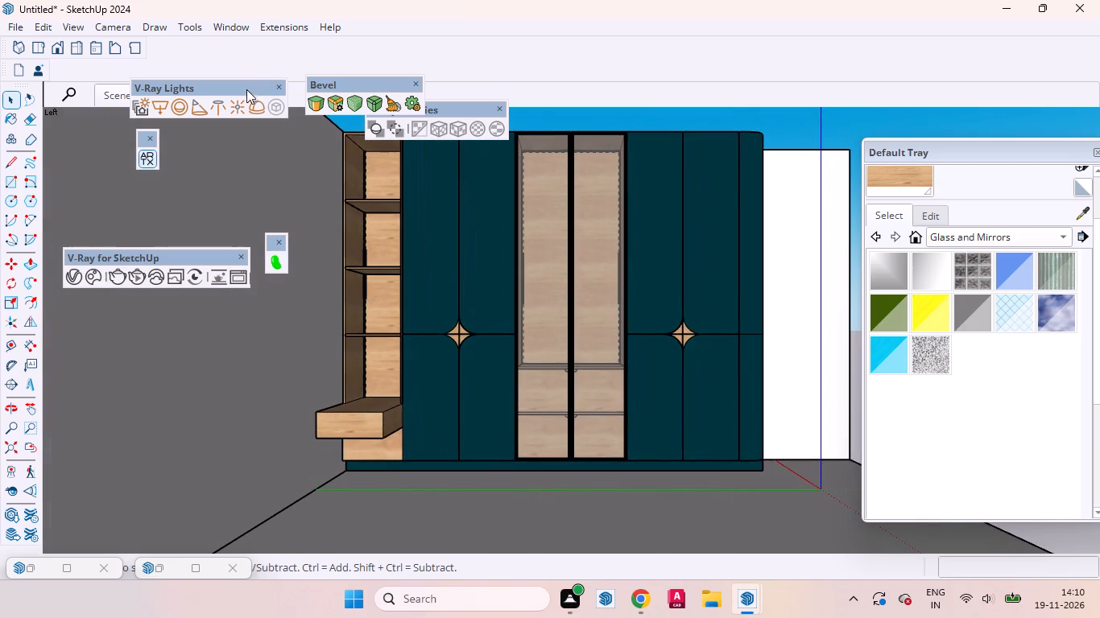
left_click_drag(246, 89, 246, 38)
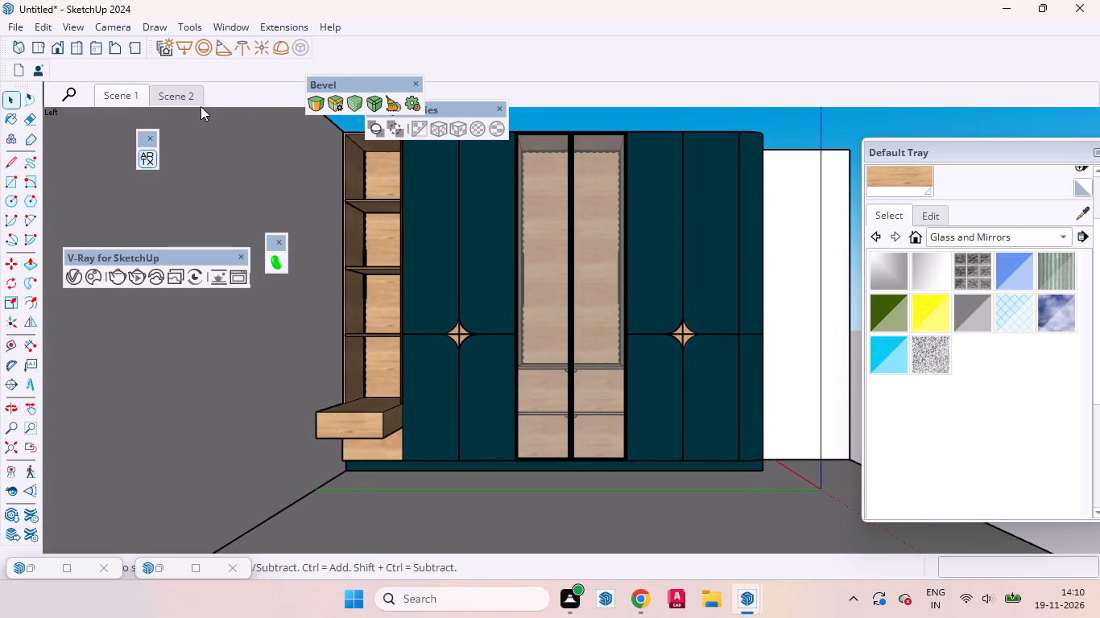
left_click(413, 86)
Recall Scene 2, check the wardrobe and room from around its angled view, and restore the saved Scene 2 view.
left_click(189, 96)
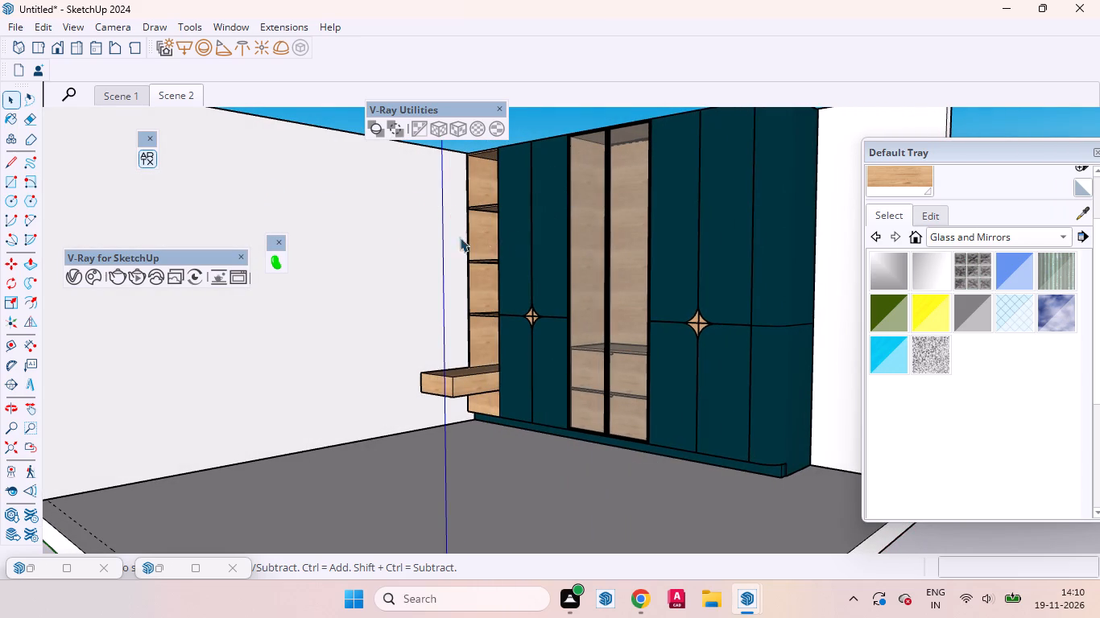
scroll(494, 285, "up", 3)
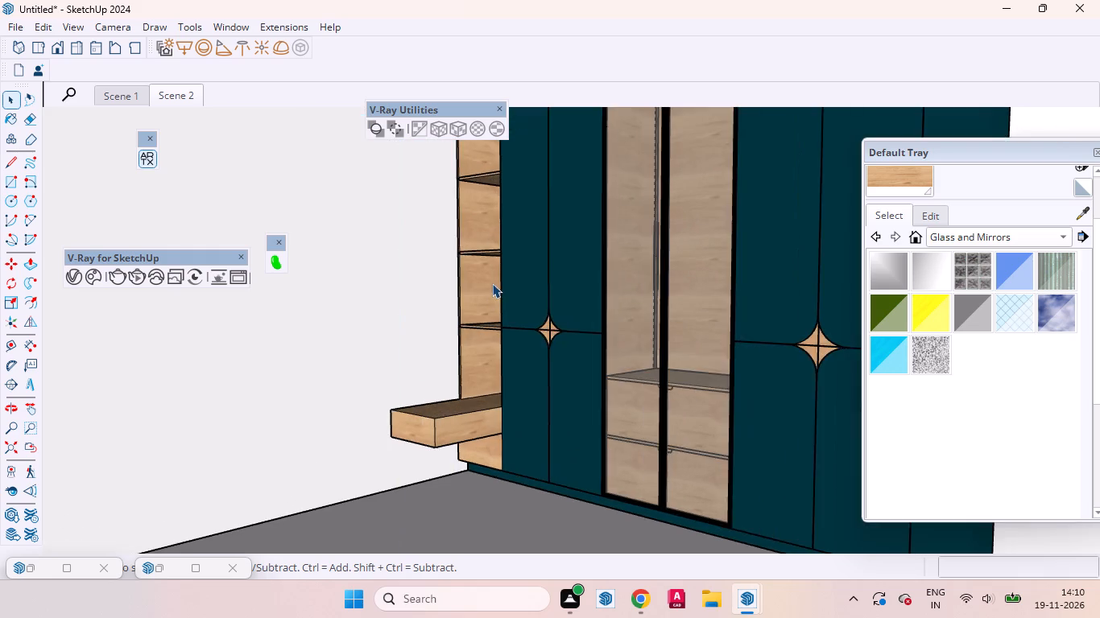
scroll(492, 282, "down", 4)
middle_click_drag(519, 266, 292, 234)
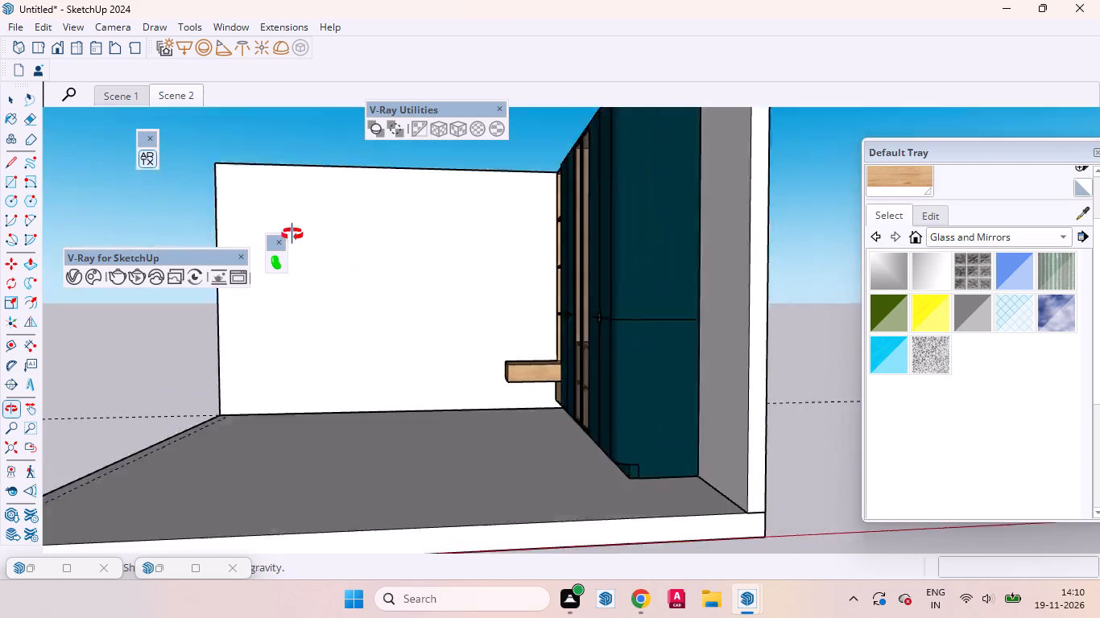
middle_click_drag(292, 234, 443, 277)
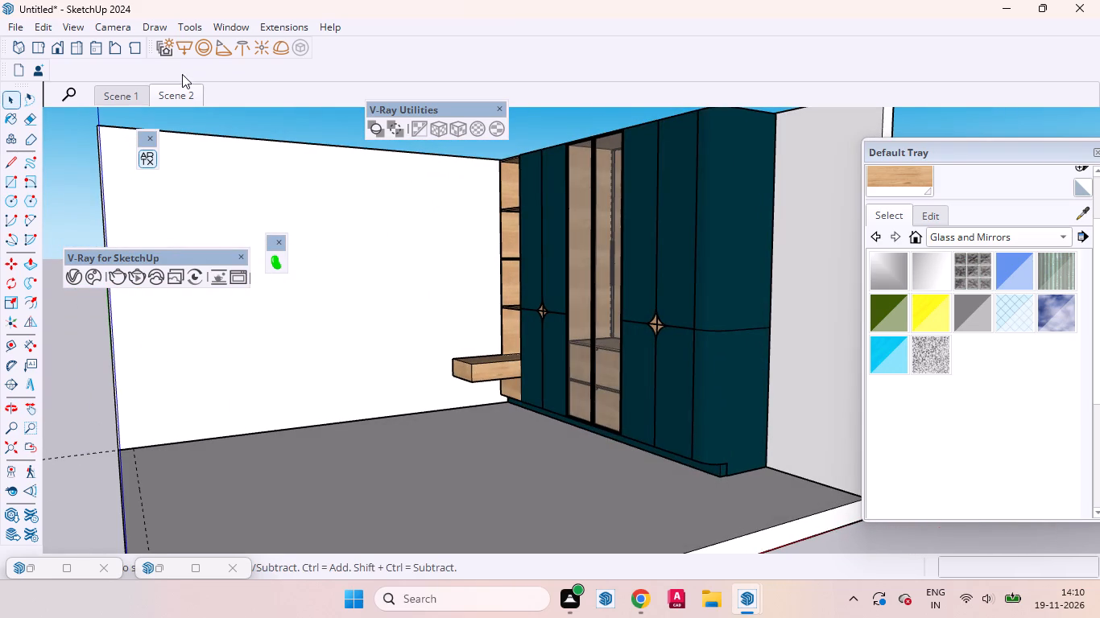
left_click(182, 93)
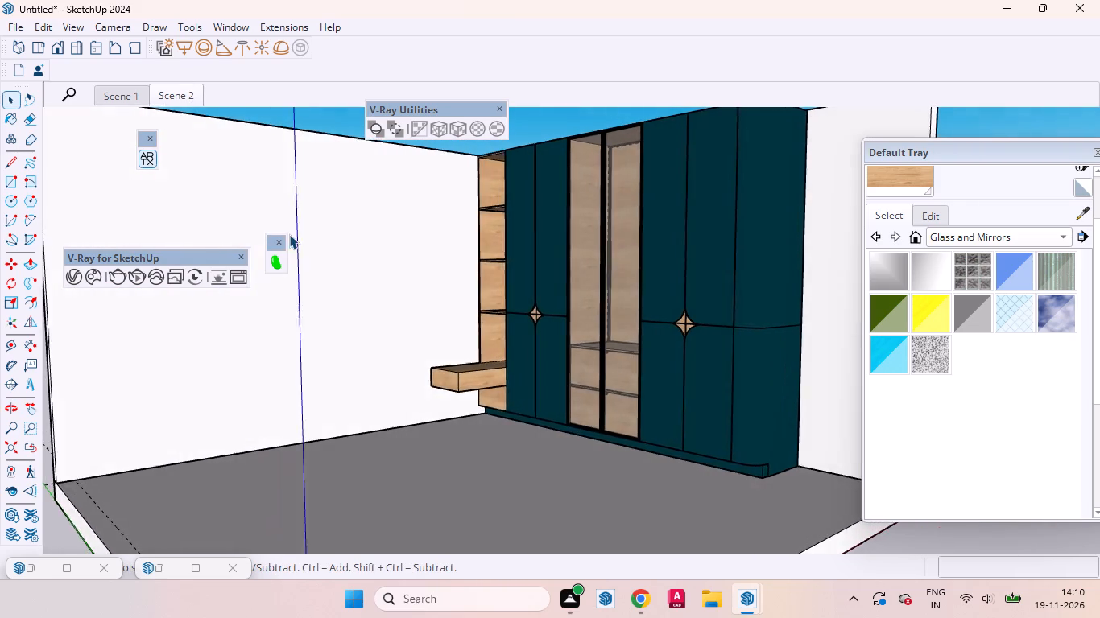
Start a V-Ray render of the angled Scene 2 view from the Asset Editor.
left_click(68, 276)
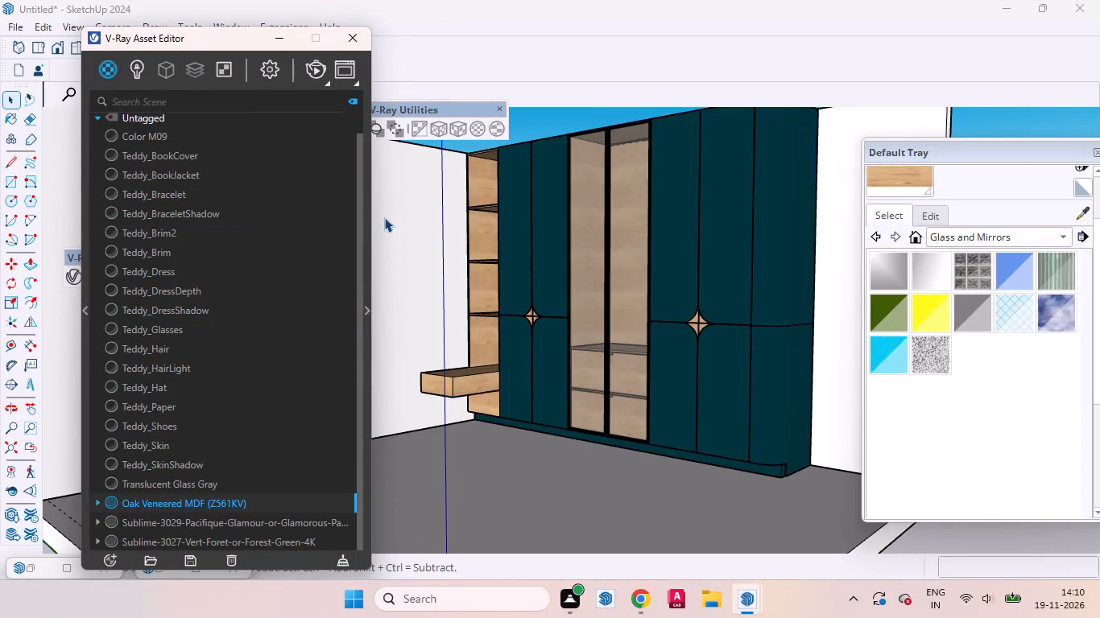
left_click(322, 75)
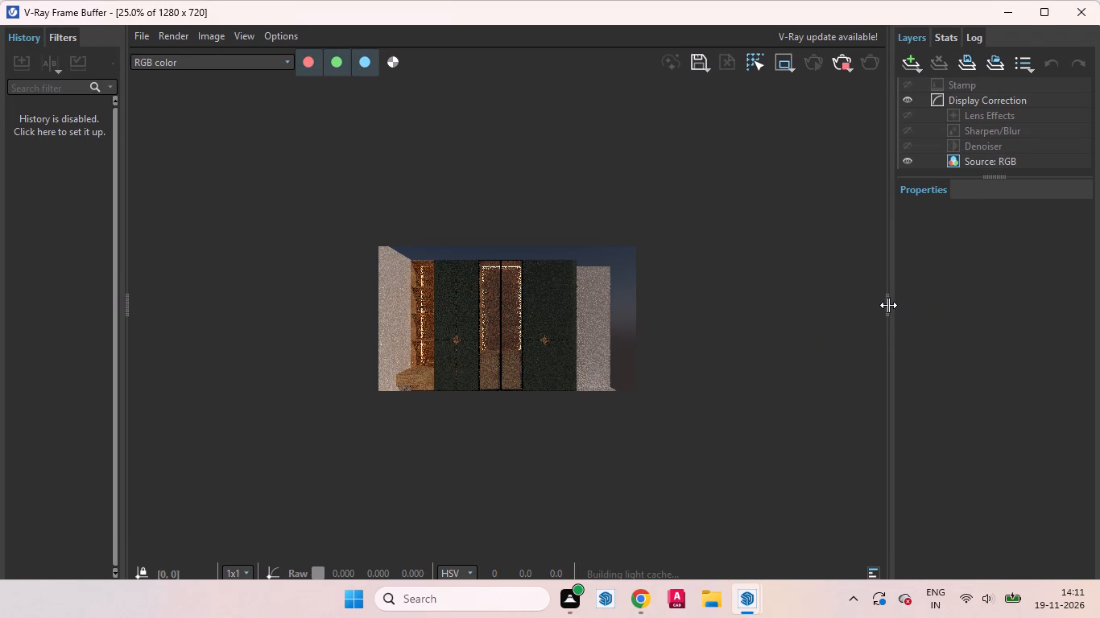
left_click_drag(888, 305, 908, 305)
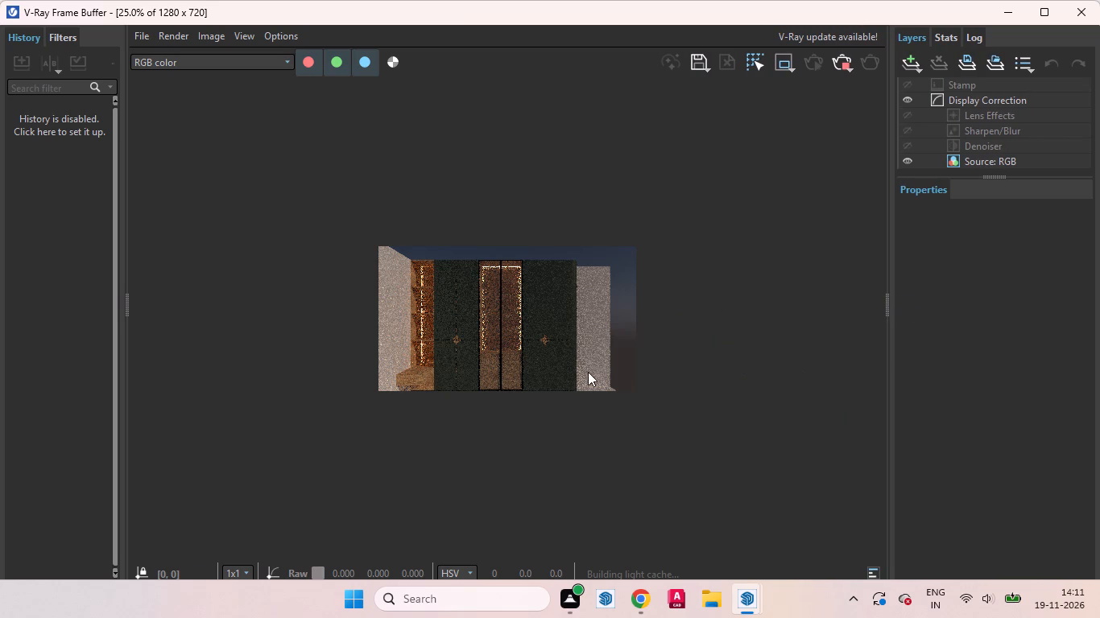
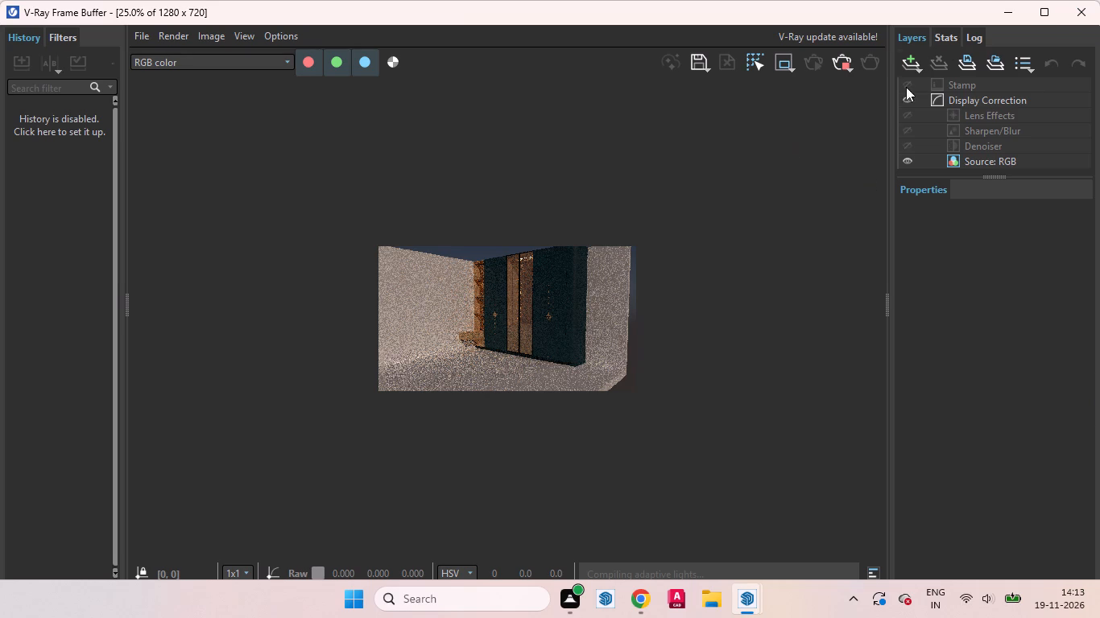
Set aside the V-Ray frame buffer and Asset Editor, and review the saved Scene 1 and Scene 2 views.
left_click(999, 10)
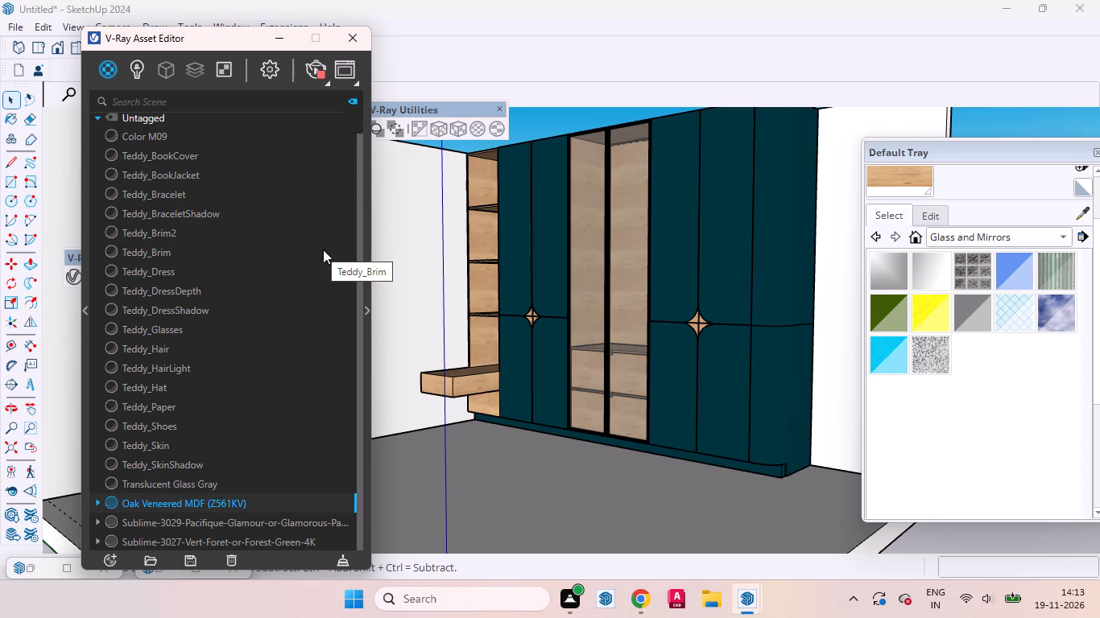
left_click(263, 48)
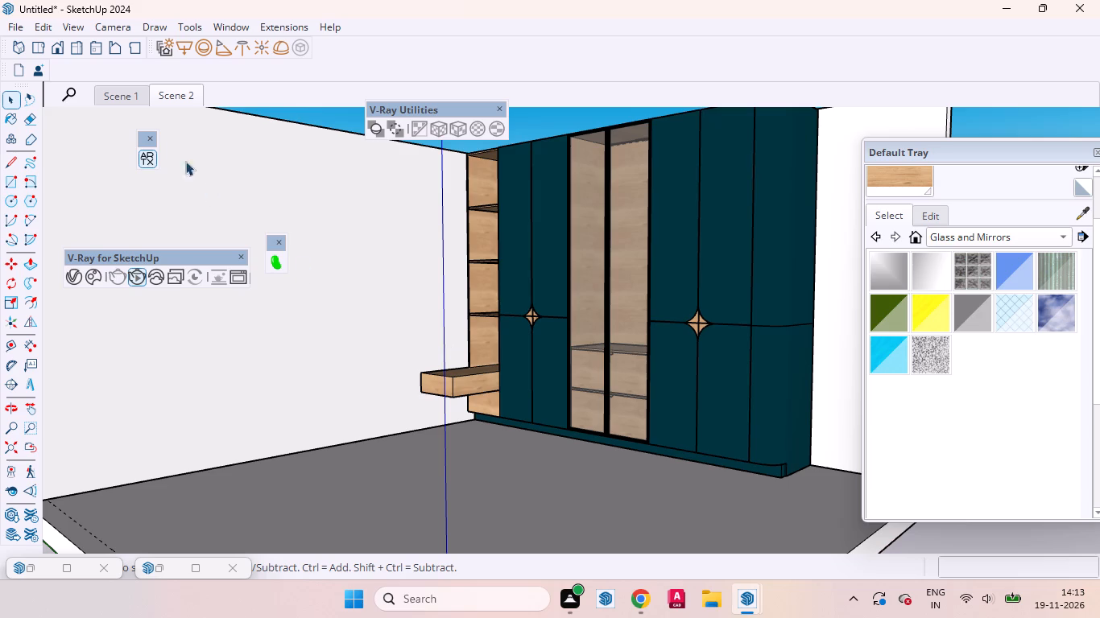
left_click(112, 96)
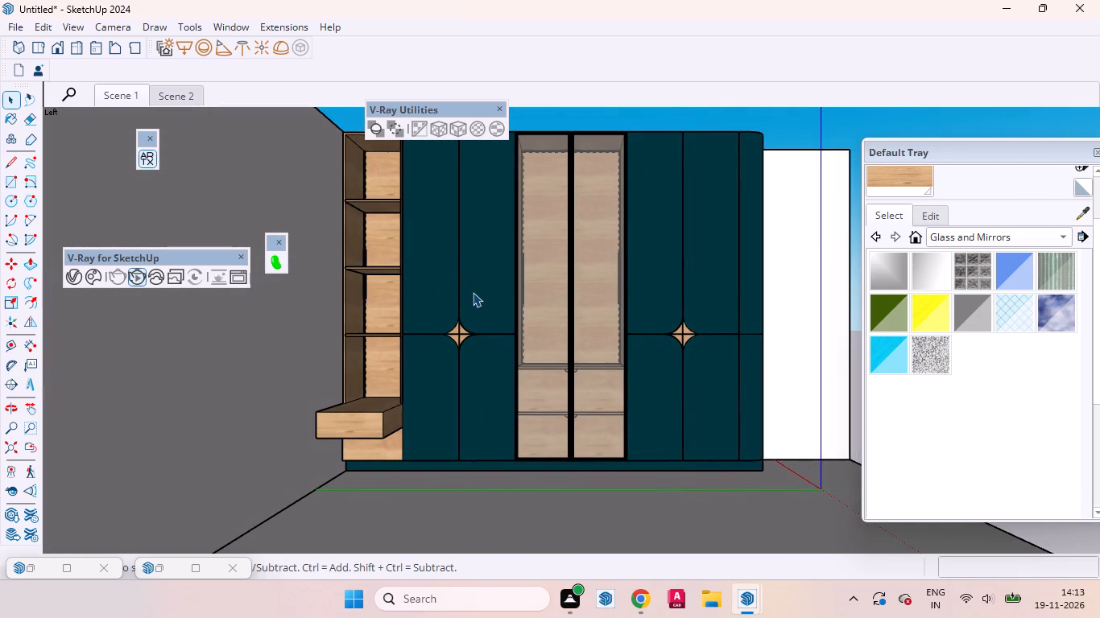
left_click(168, 97)
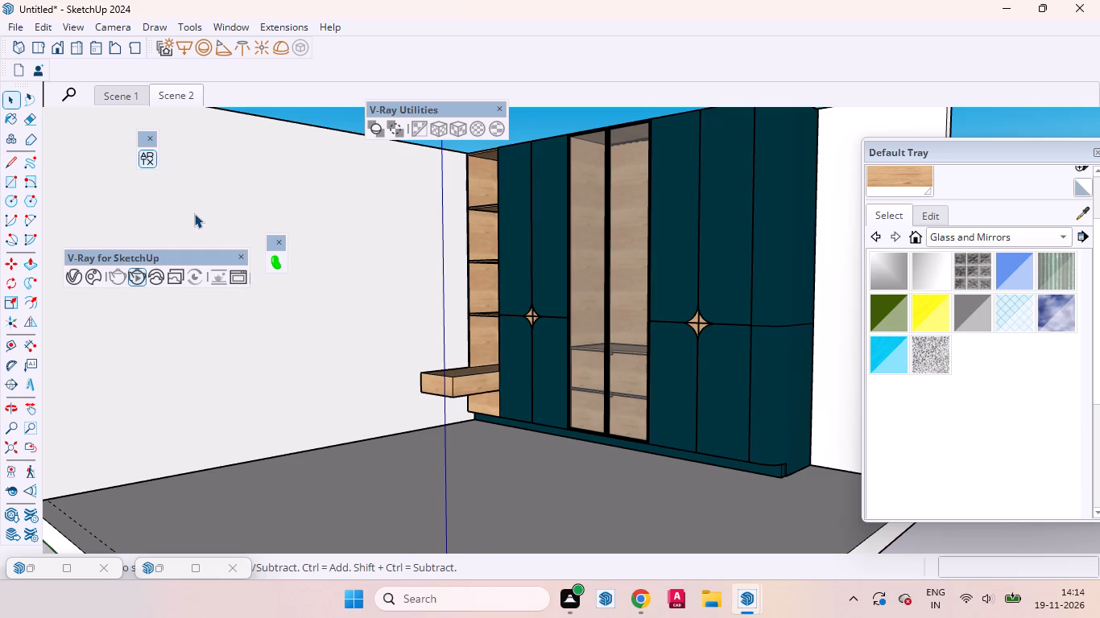
Place a vertical guide on the wall adjoining the open shelves, 6' from the shelf unit's front edge.
left_click(64, 51)
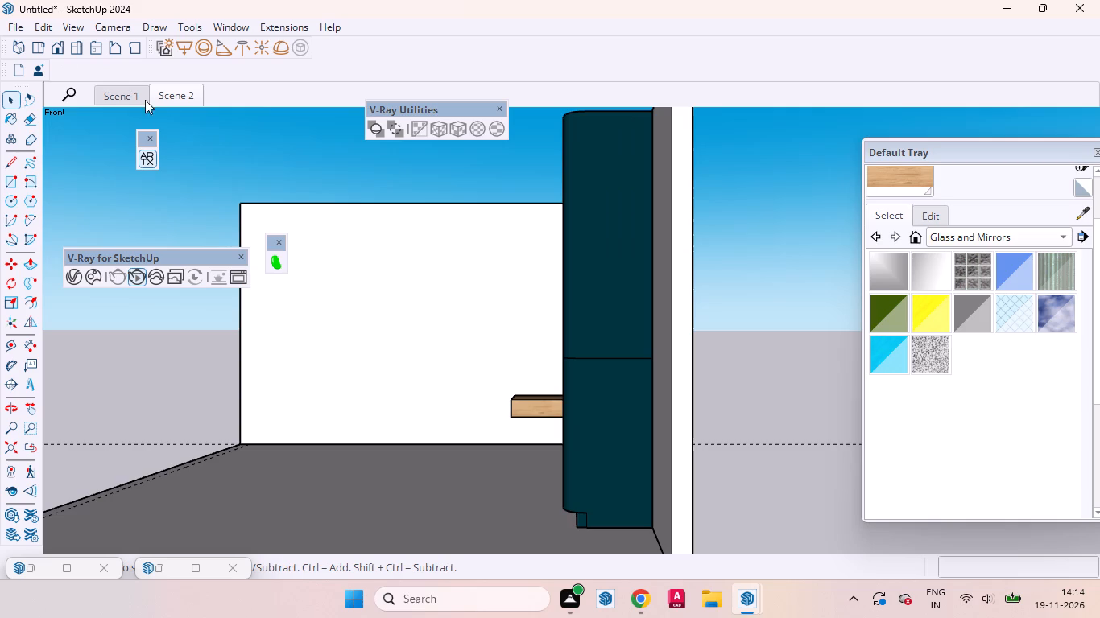
middle_click_drag(635, 399, 763, 414)
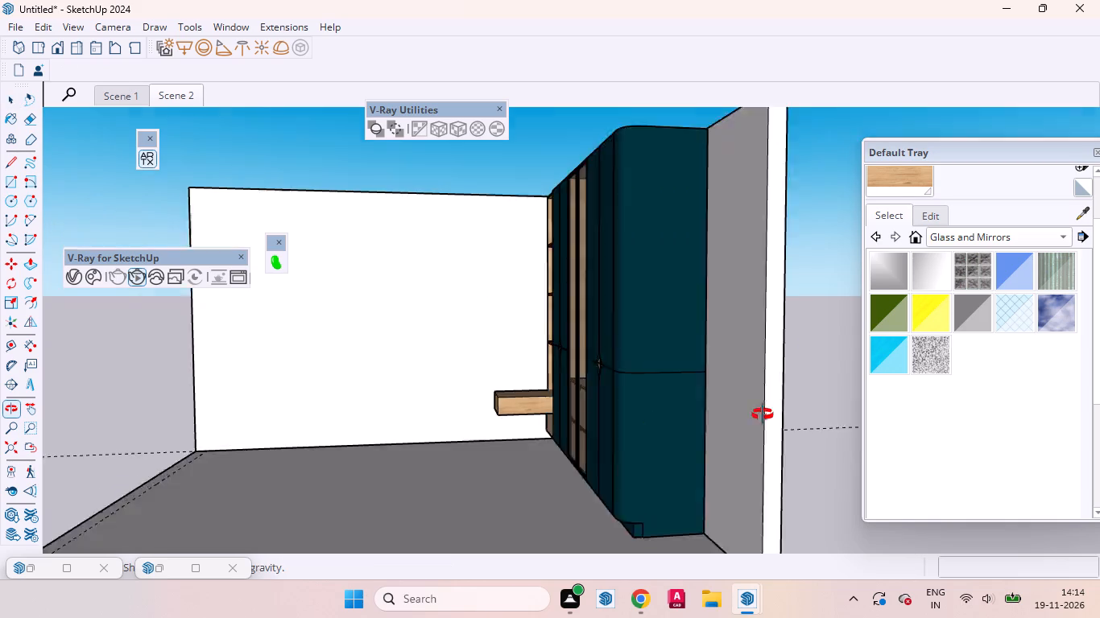
middle_click_drag(763, 414, 806, 418)
scroll(639, 447, "down", 4)
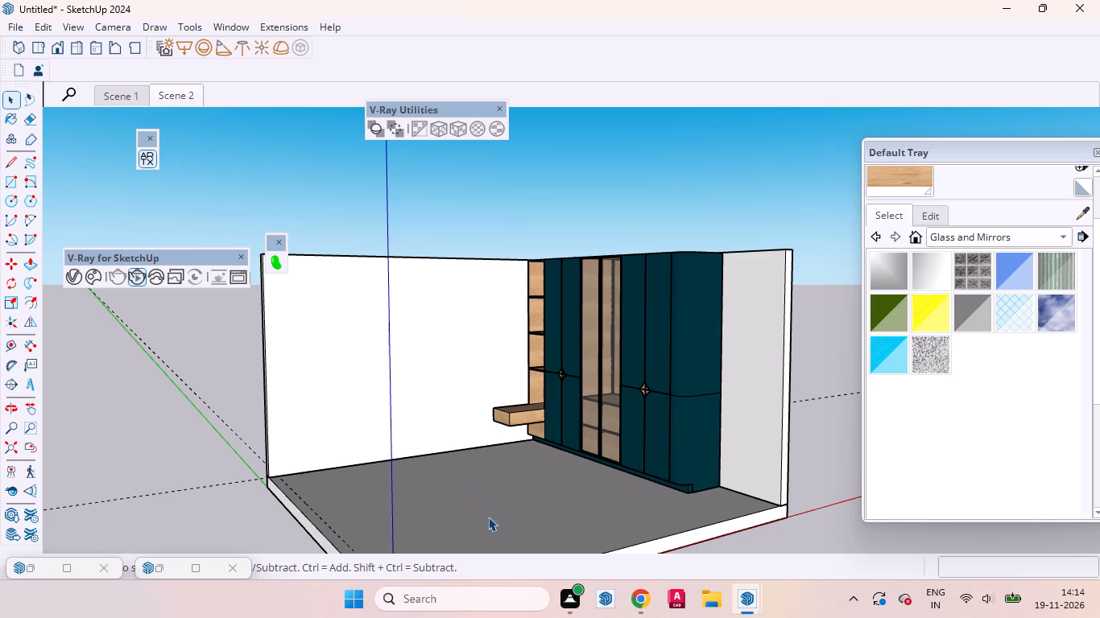
middle_click_drag(490, 379, 428, 539)
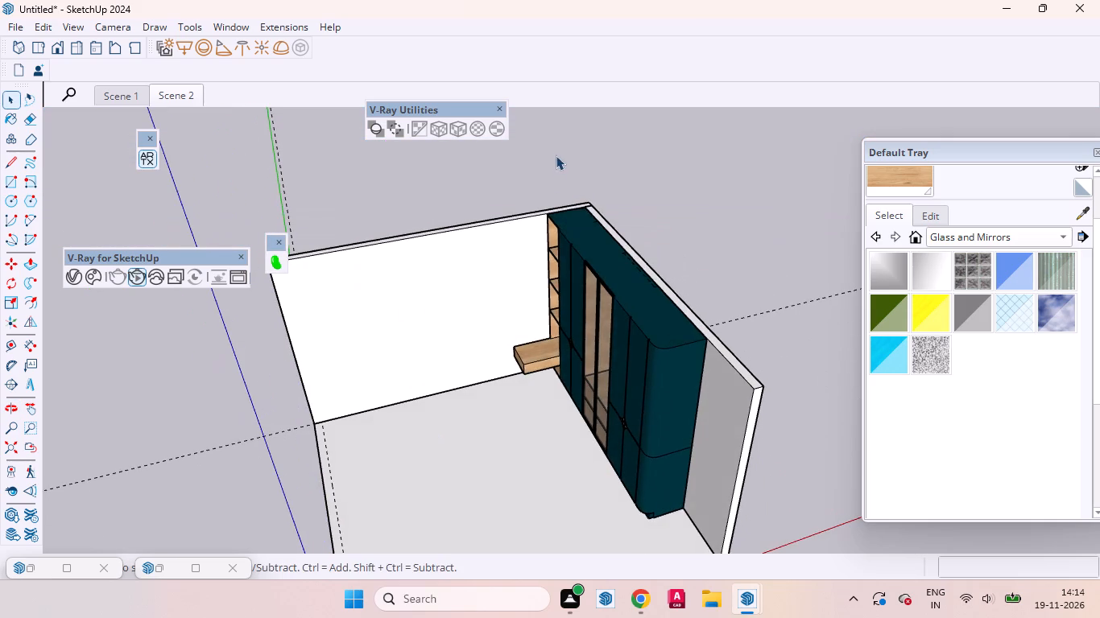
scroll(556, 155, "up", 20)
scroll(556, 155, "up", 2)
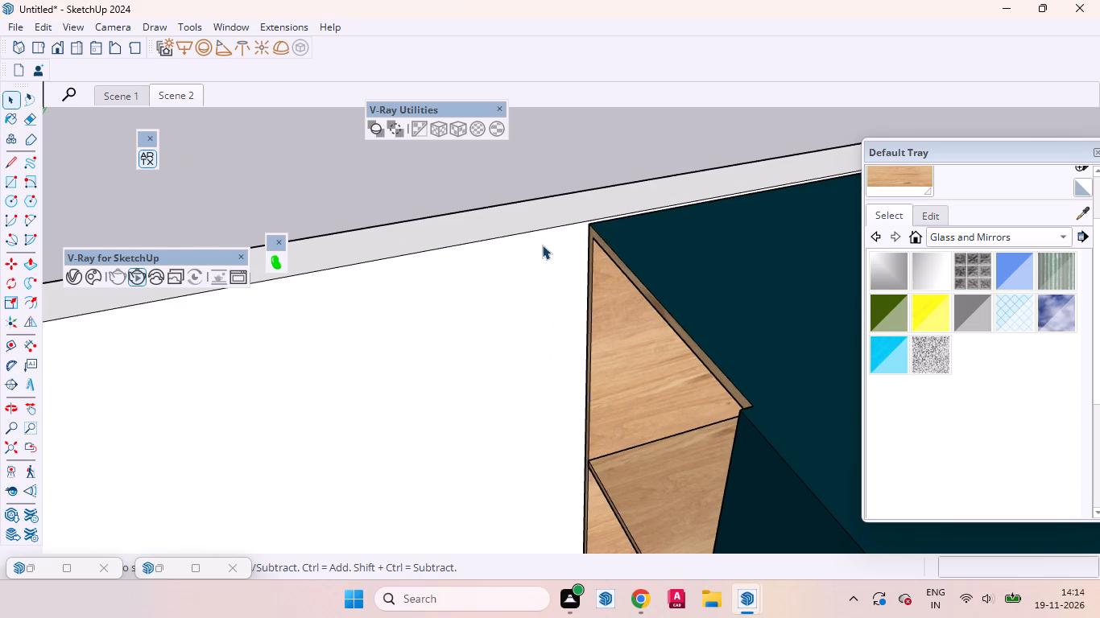
key("t")
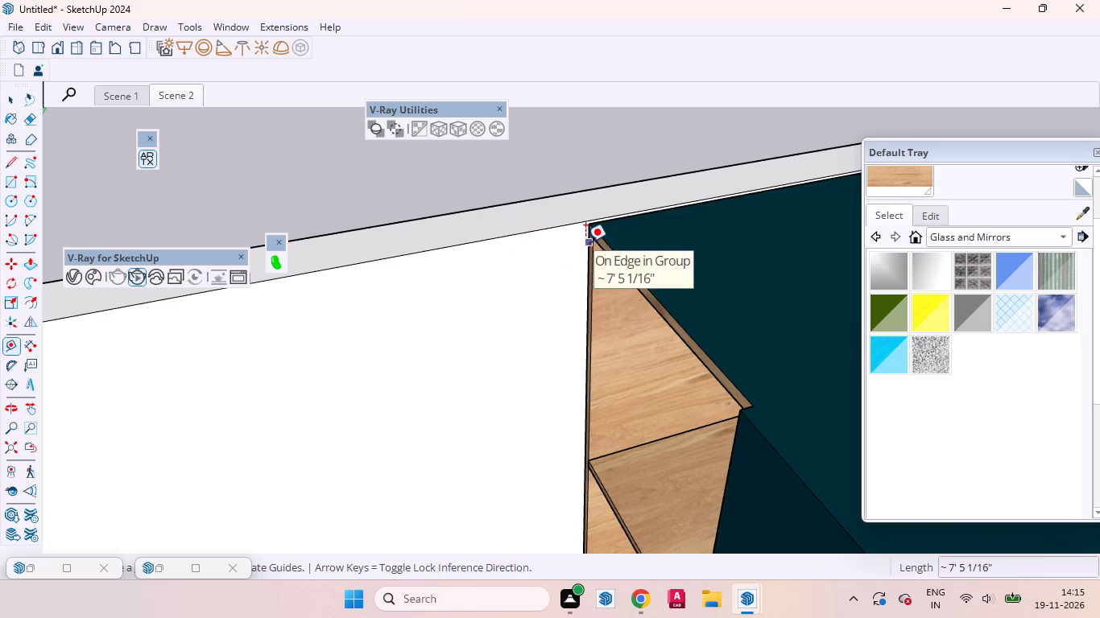
left_click(585, 242)
scroll(567, 251, "down", 18)
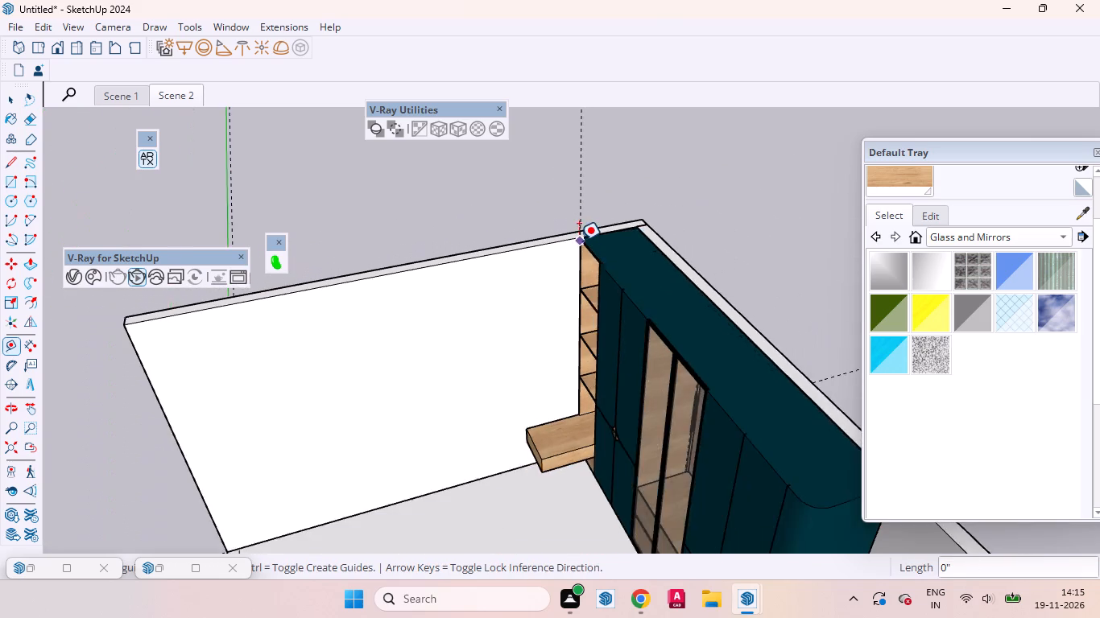
scroll(579, 241, "down", 3)
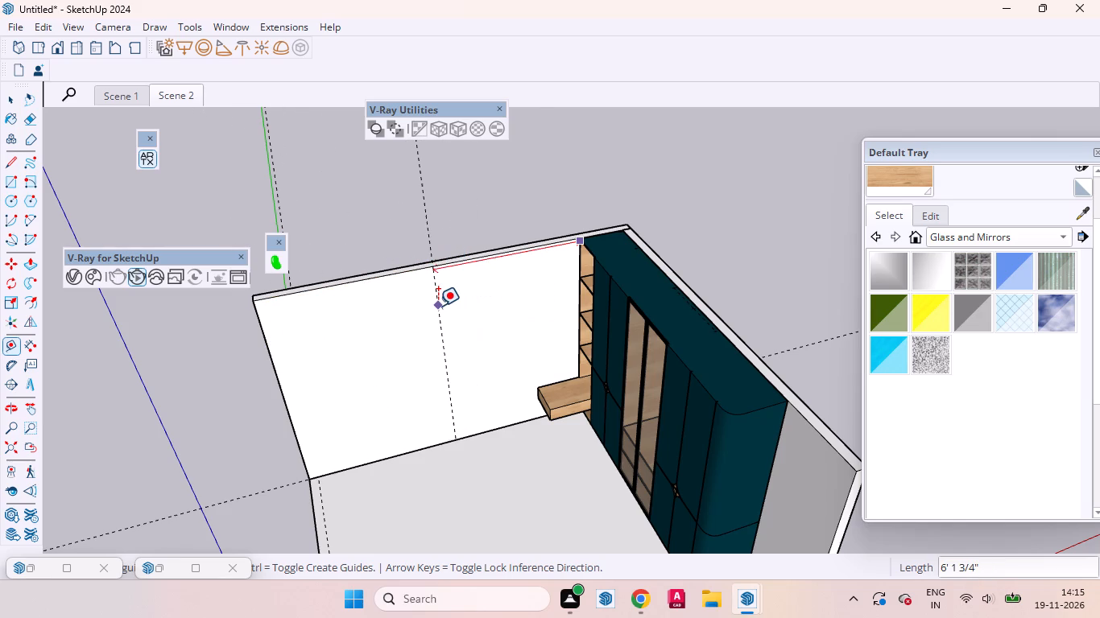
type("6'")
key("Return")
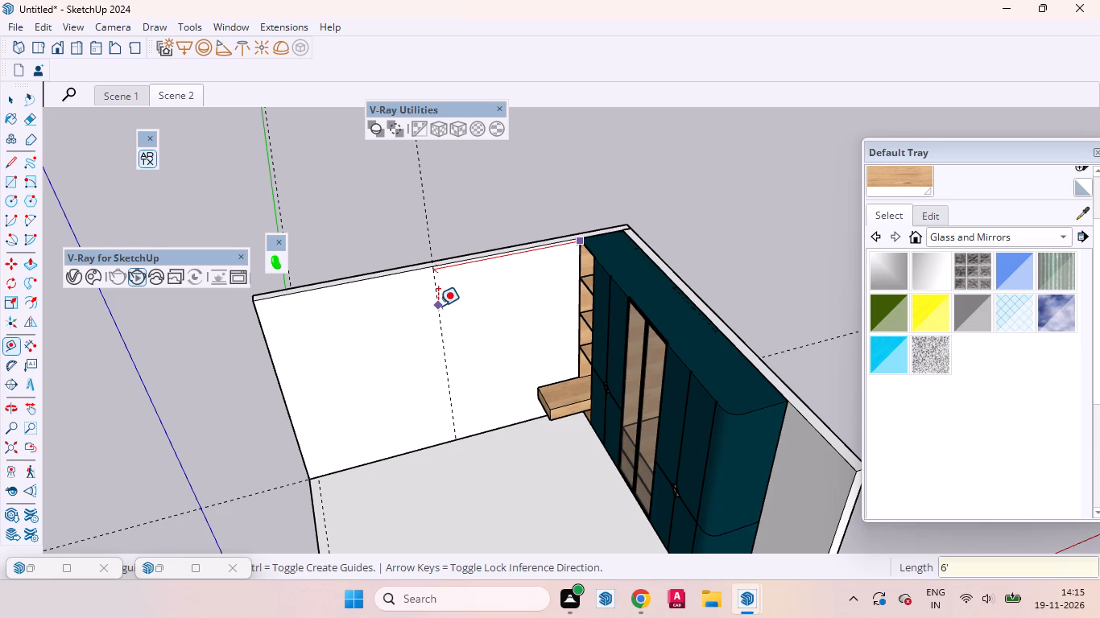
Add three more vertical wall guides at 3' spacing: one from the first guide toward the wardrobe and two successively away from it.
middle_click_drag(526, 335, 457, 242)
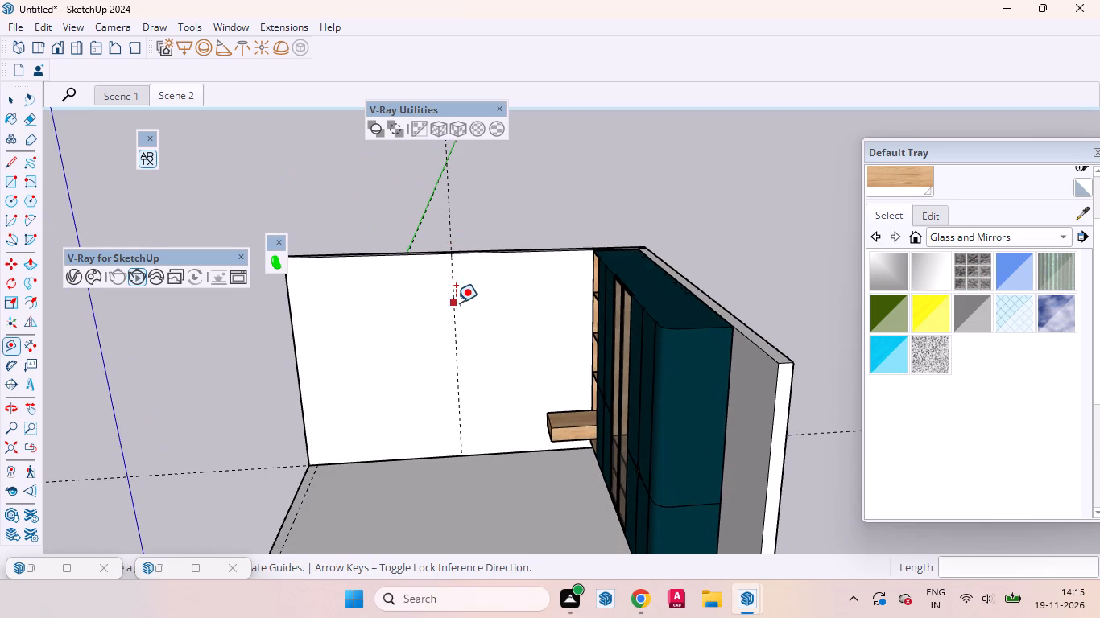
left_click(456, 303)
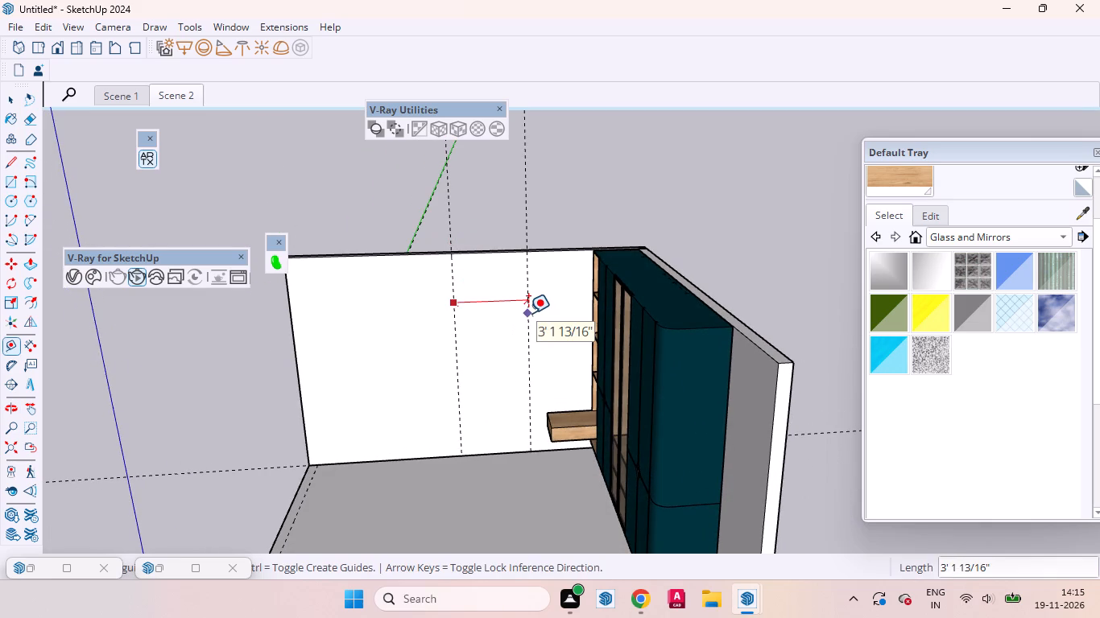
type("3'")
key("Return")
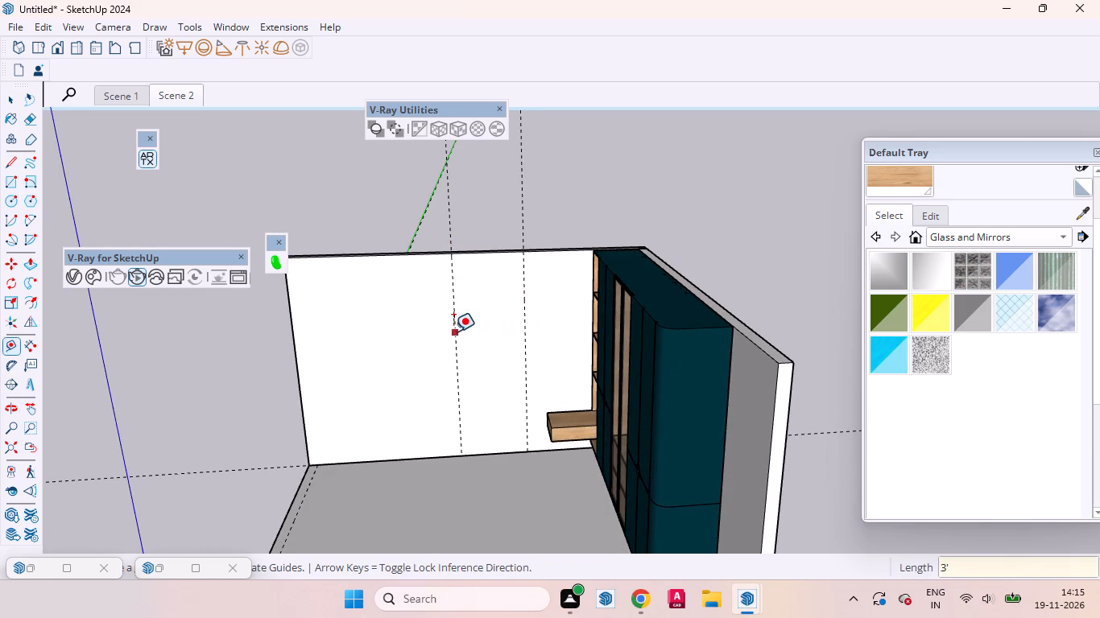
left_click(452, 323)
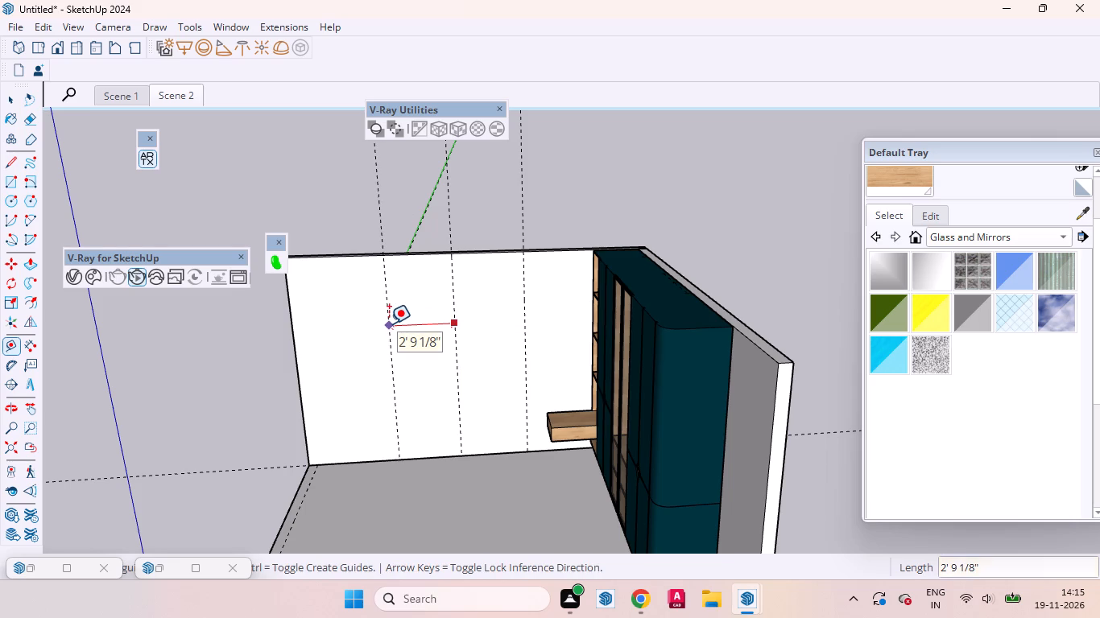
type("3'")
key("Return")
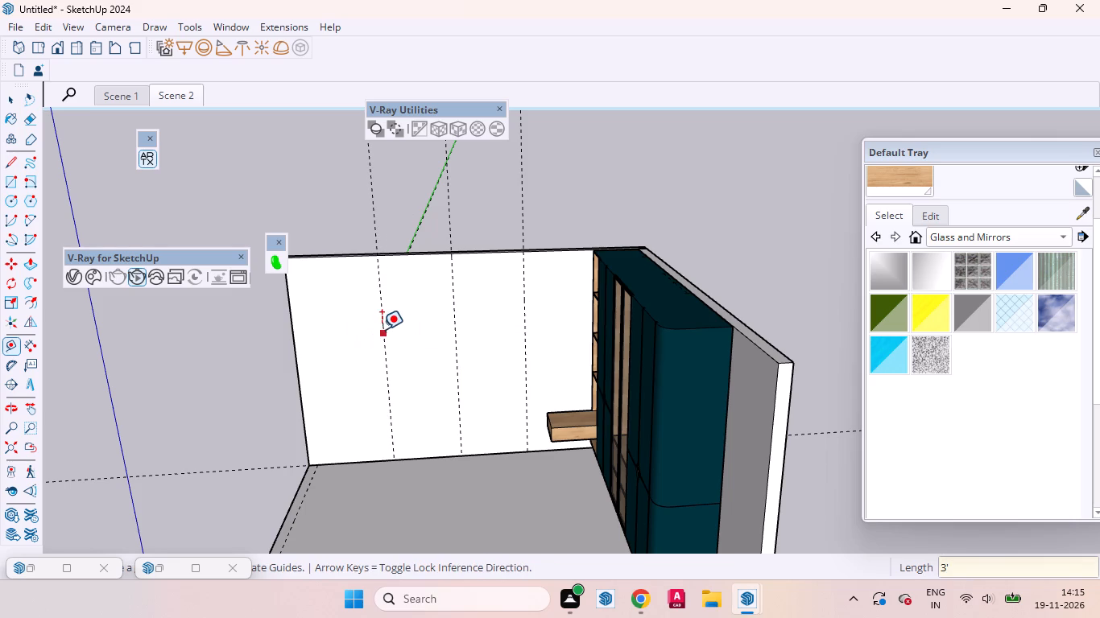
left_click(382, 329)
type("3'")
key("Return")
key("space")
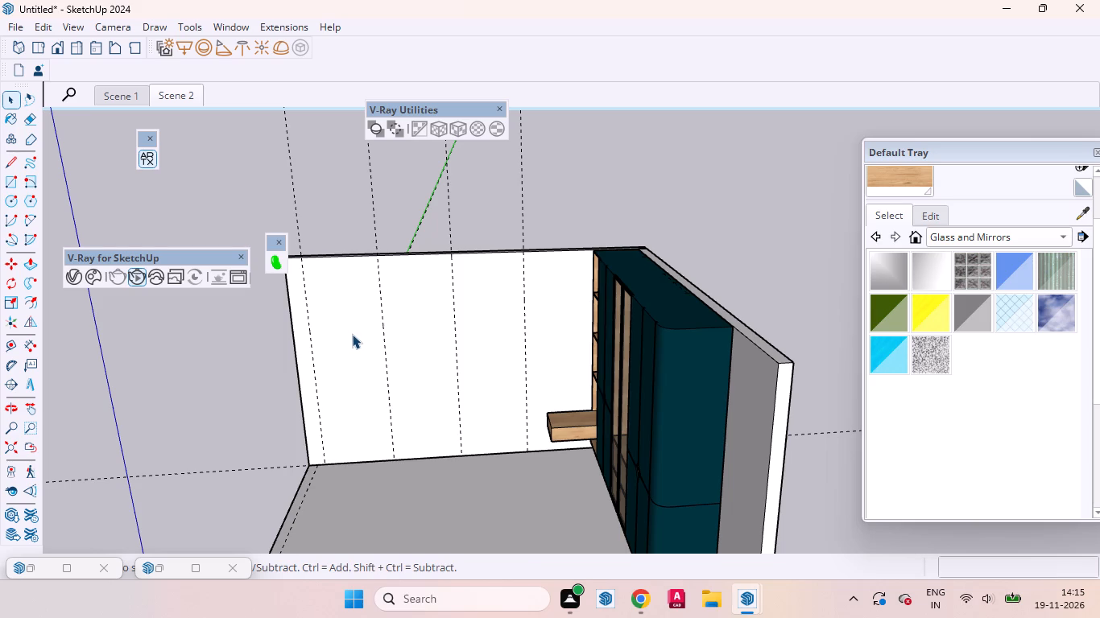
Open the adjoining wall's group and draw two floor-to-top rectangles between the guides, 6' by 9' 4" and 3' by 9' 4".
left_click(406, 341)
double_click(409, 344)
left_click(427, 360)
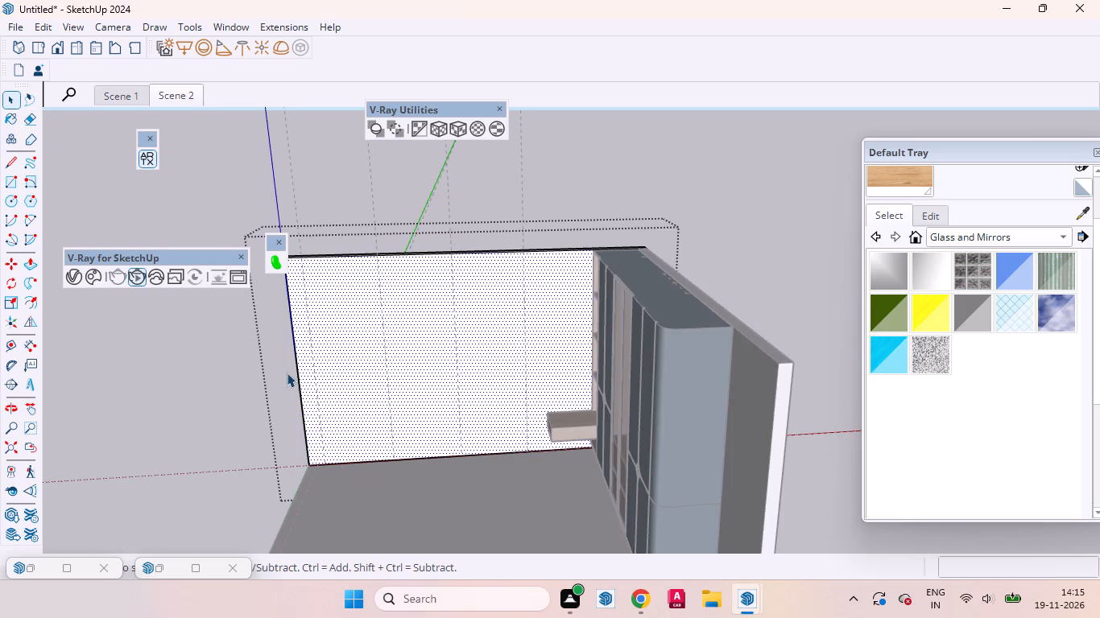
left_click(10, 181)
left_click(397, 458)
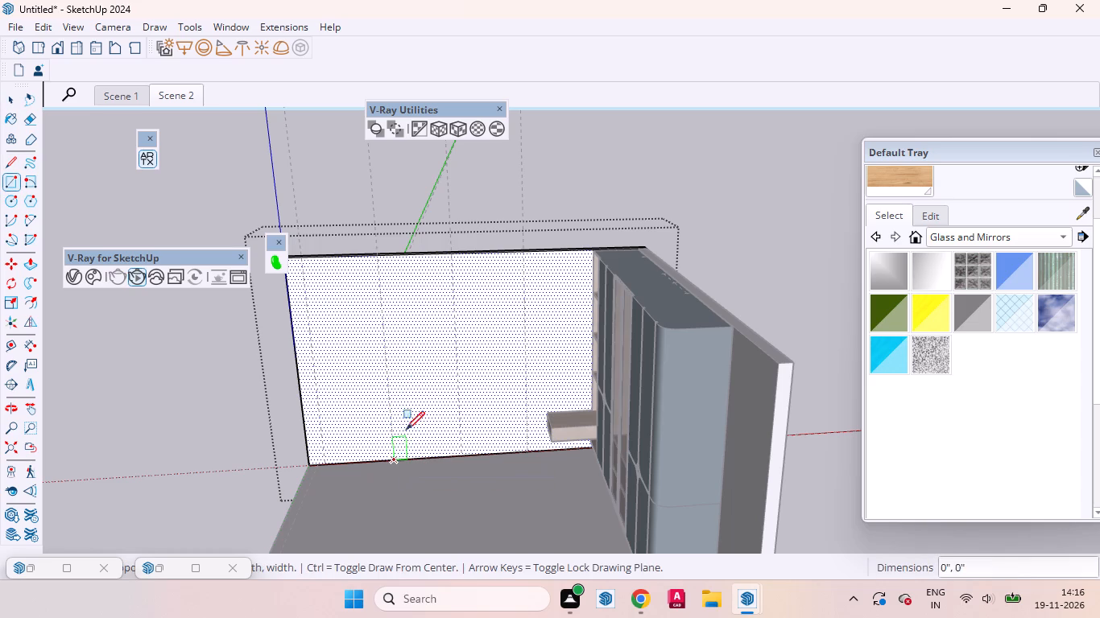
left_click(527, 253)
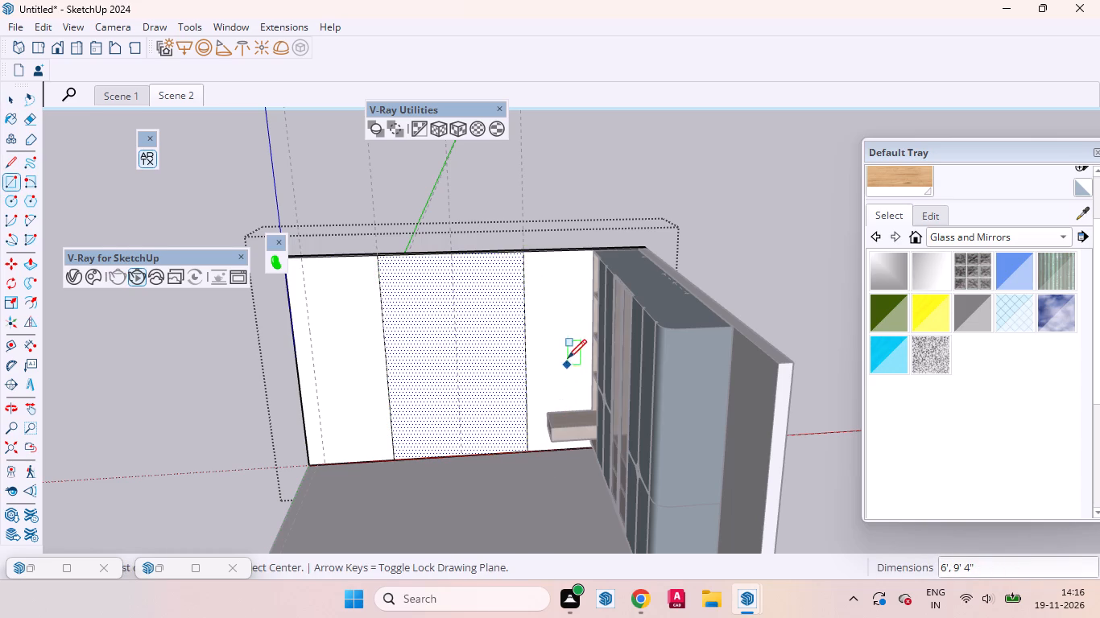
left_click(321, 461)
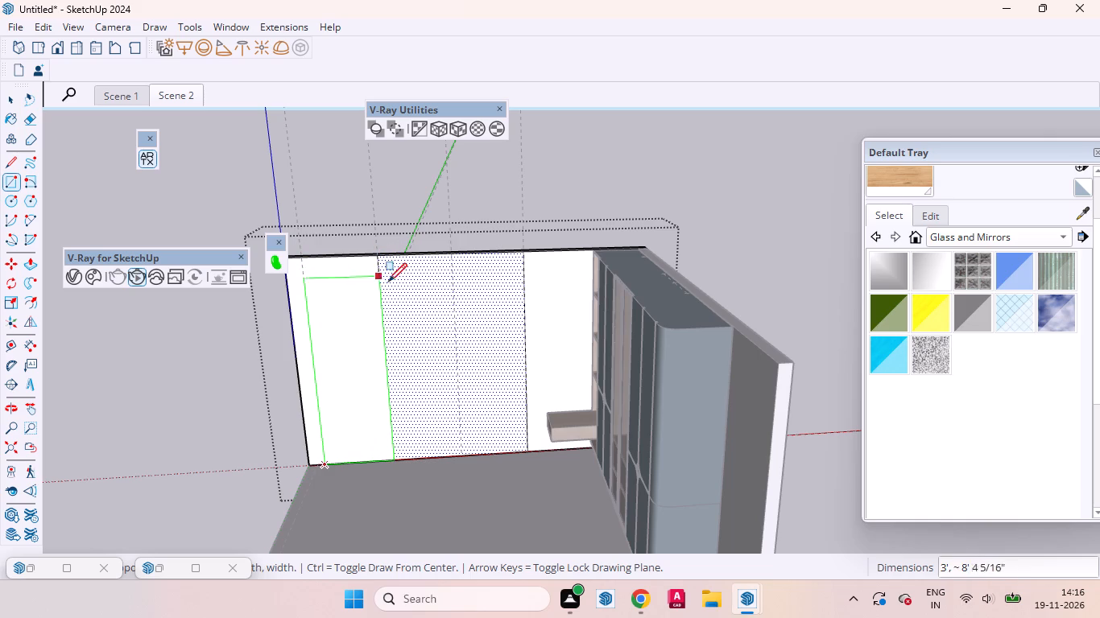
left_click(377, 260)
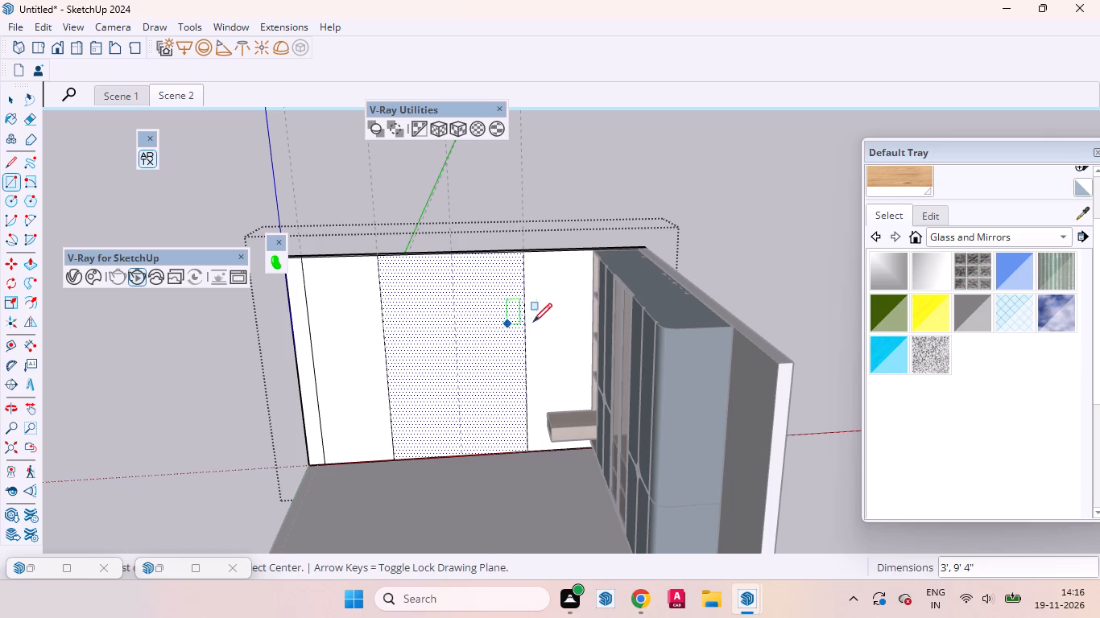
Draw a 3' by about 9' 3 3/4" rectangle on the wall from the shelf unit's top corner to the nearest guide at floor level.
scroll(590, 257, "up", 11)
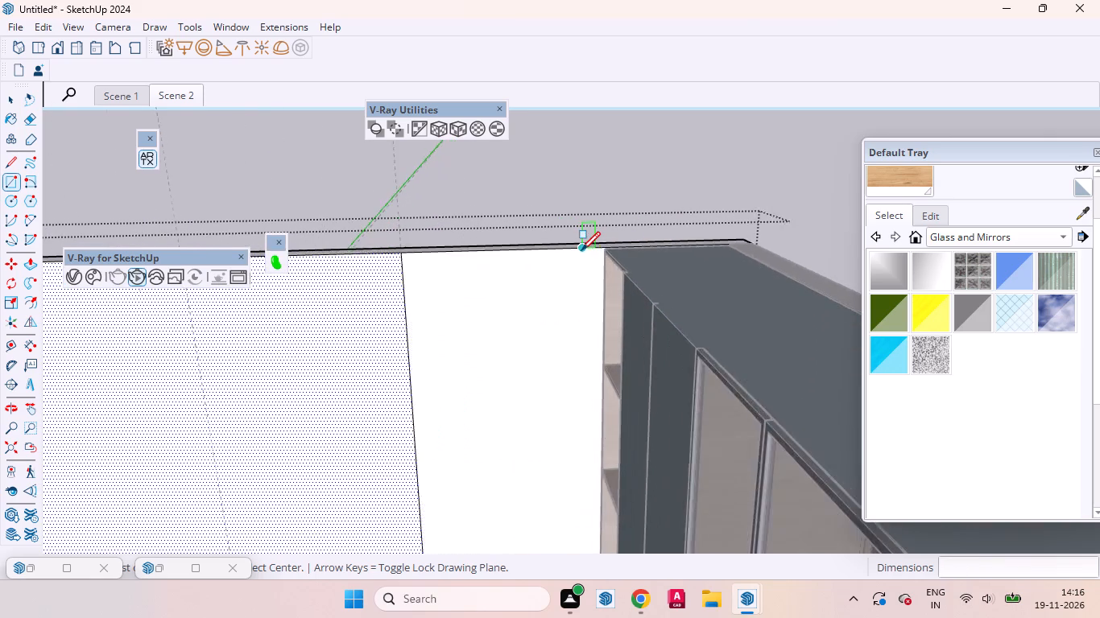
scroll(581, 250, "up", 15)
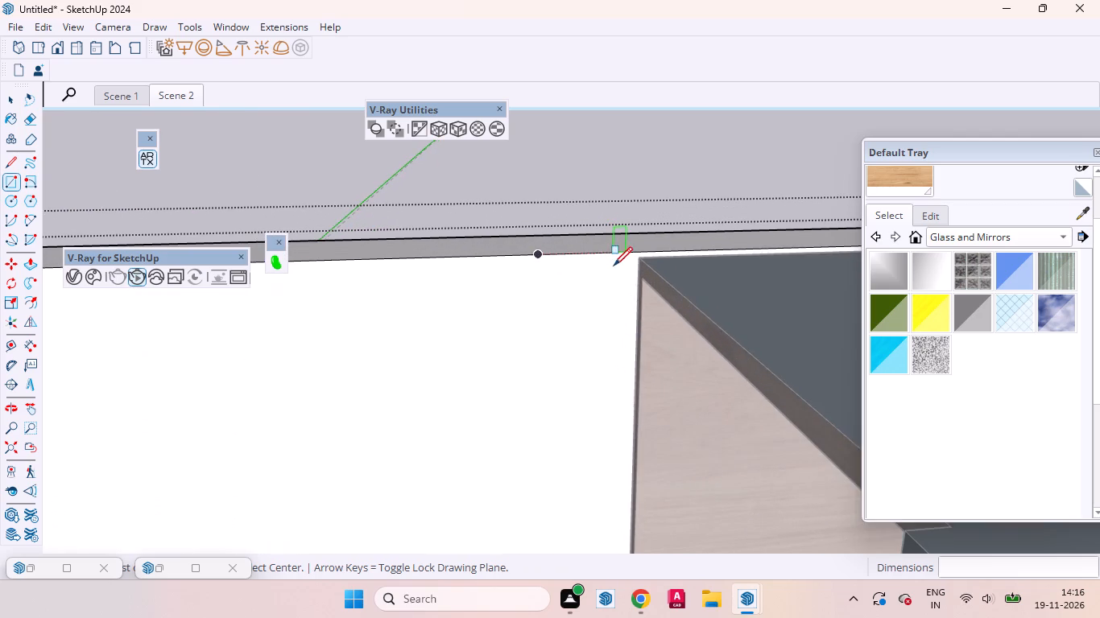
scroll(614, 266, "up", 1)
middle_click_drag(614, 265, 629, 213)
scroll(622, 253, "up", 5)
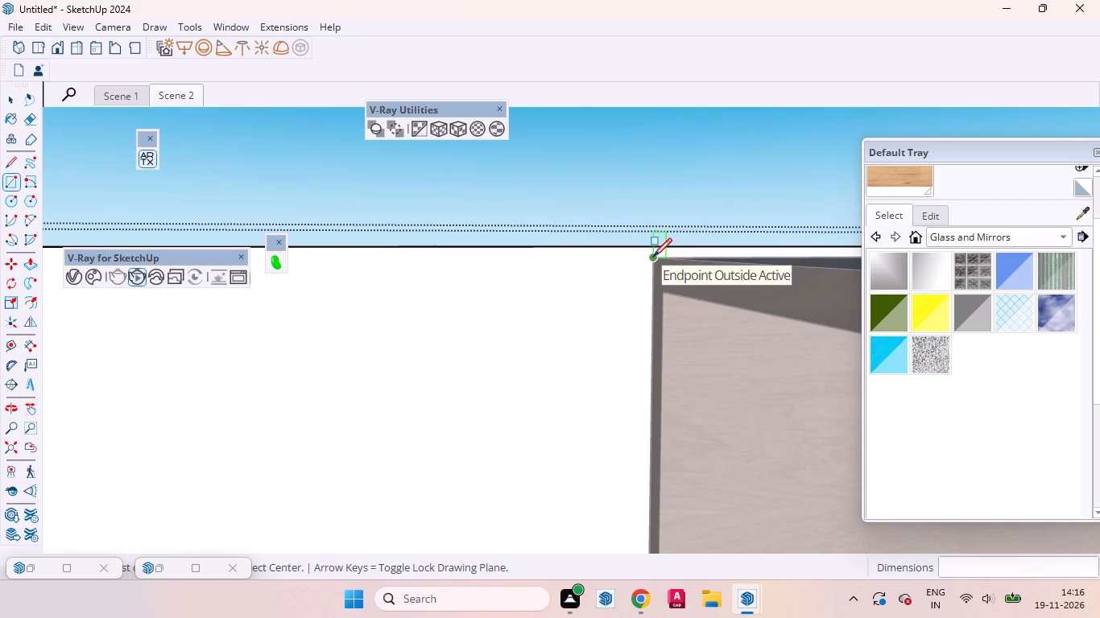
left_click(653, 257)
scroll(474, 364, "down", 14)
scroll(477, 336, "up", 1)
scroll(477, 336, "down", 7)
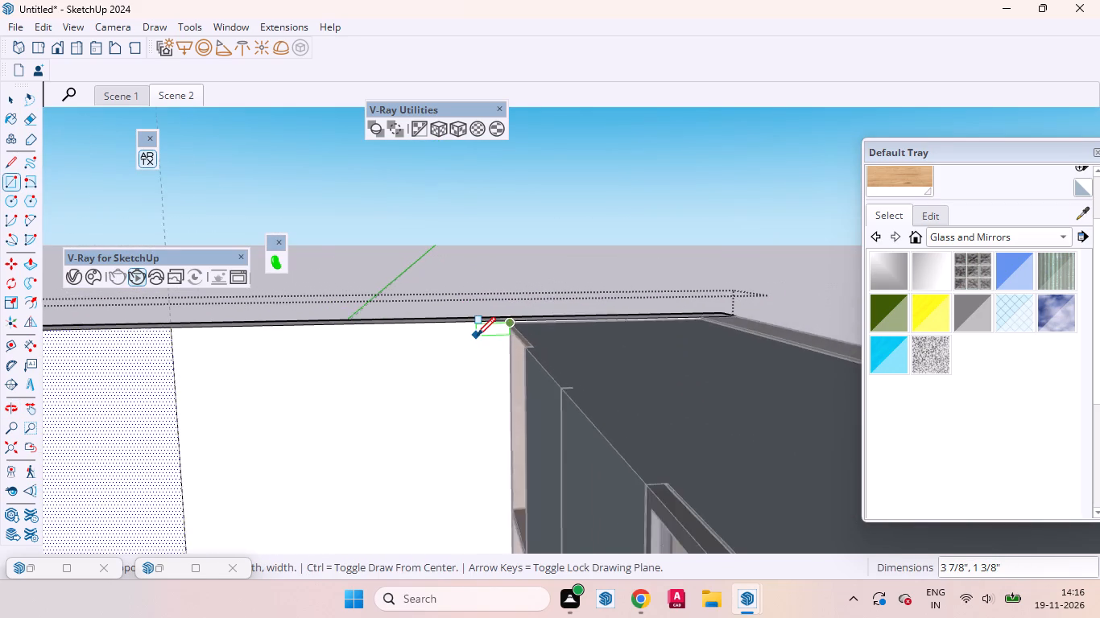
scroll(477, 336, "down", 17)
scroll(423, 489, "up", 15)
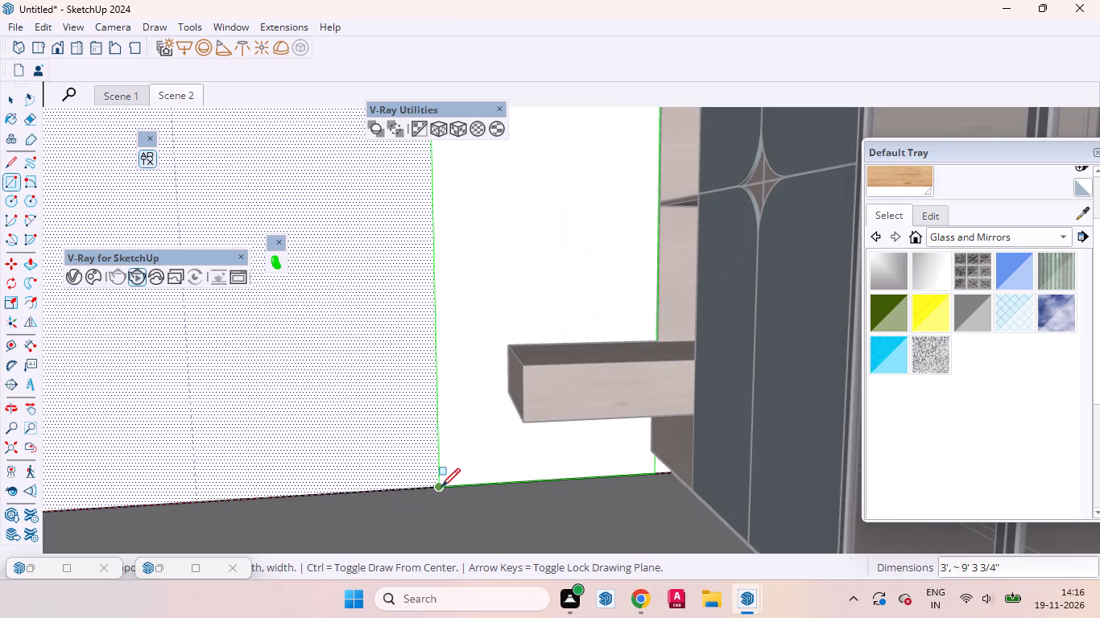
left_click(441, 487)
key("space")
Move the top edge of the rectangle beside the open shelves up to the wall's top edge.
scroll(476, 543, "down", 3)
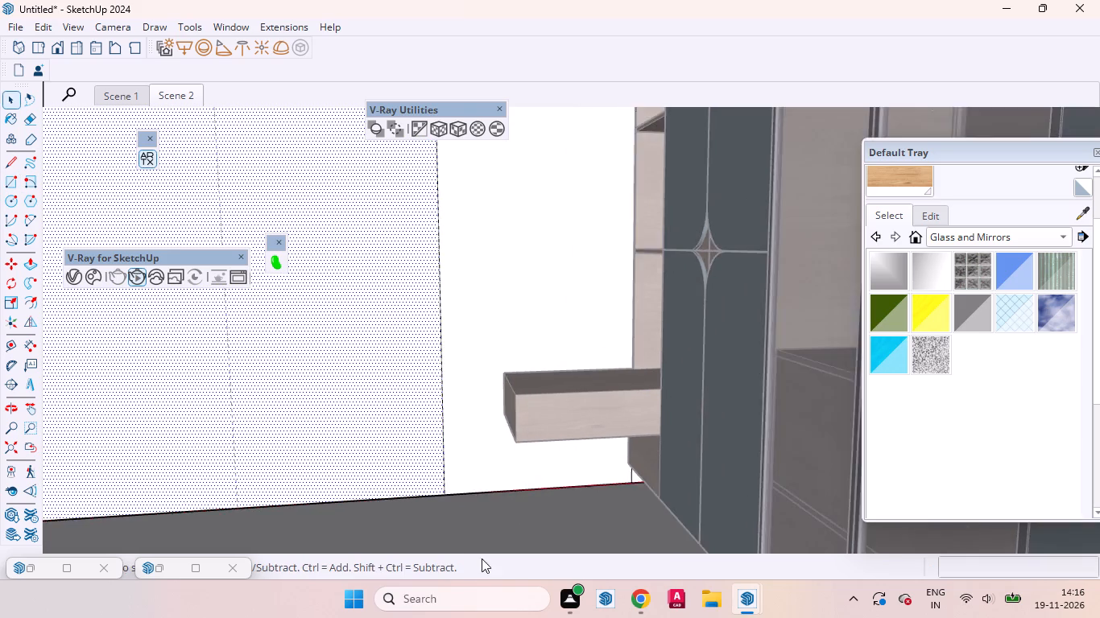
scroll(482, 558, "down", 9)
scroll(484, 504, "up", 1)
scroll(485, 510, "down", 1)
scroll(490, 521, "up", 1)
scroll(537, 472, "down", 4)
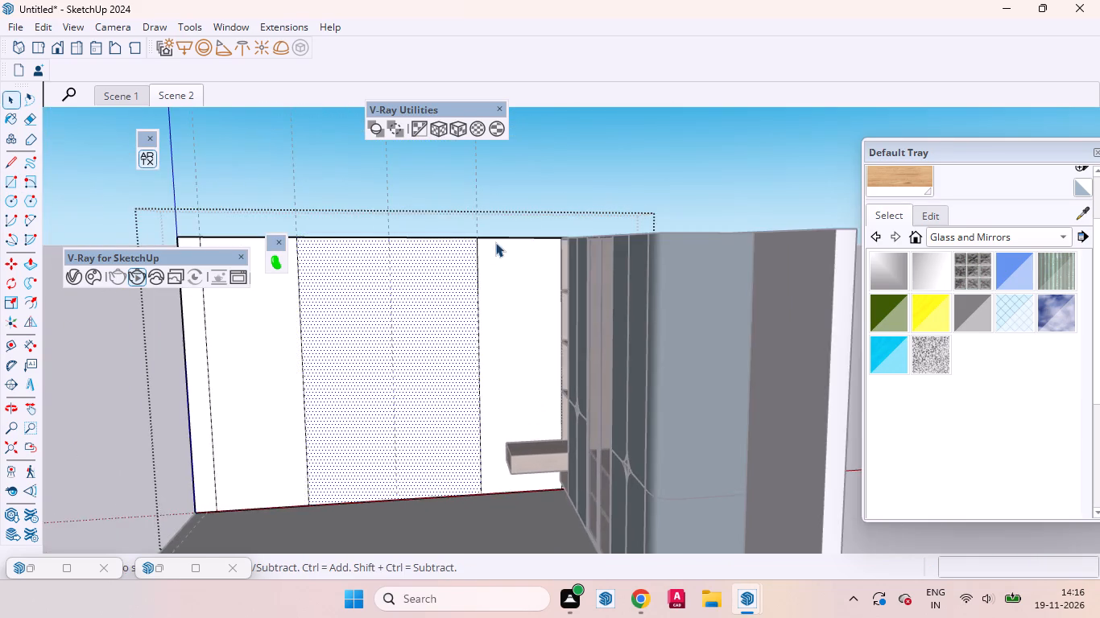
scroll(495, 242, "up", 20)
scroll(495, 242, "up", 6)
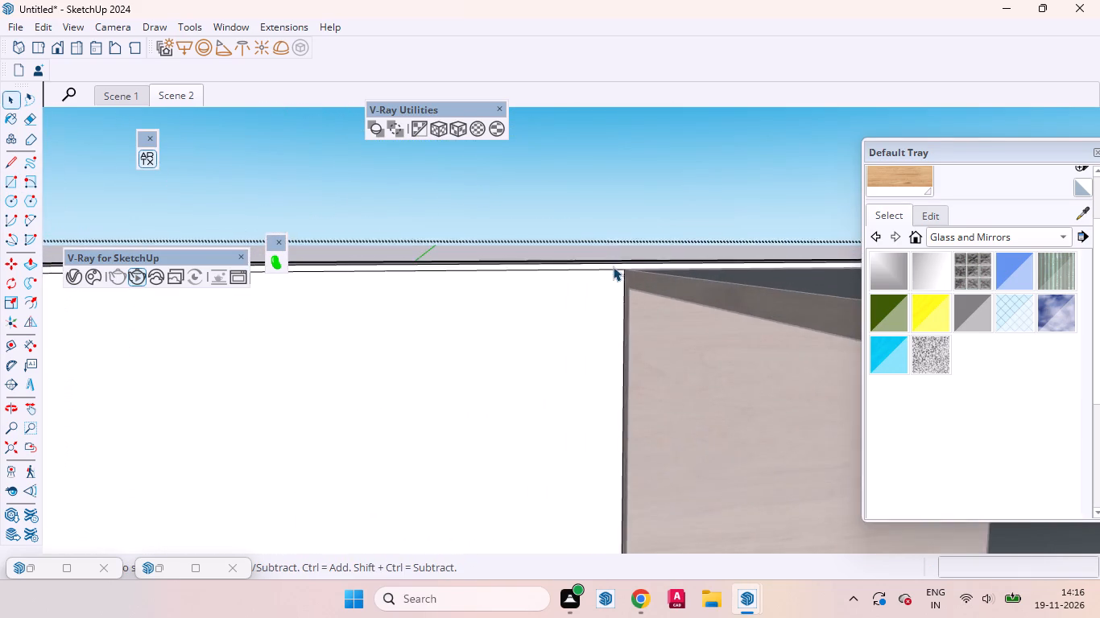
scroll(613, 266, "up", 4)
left_click(608, 271)
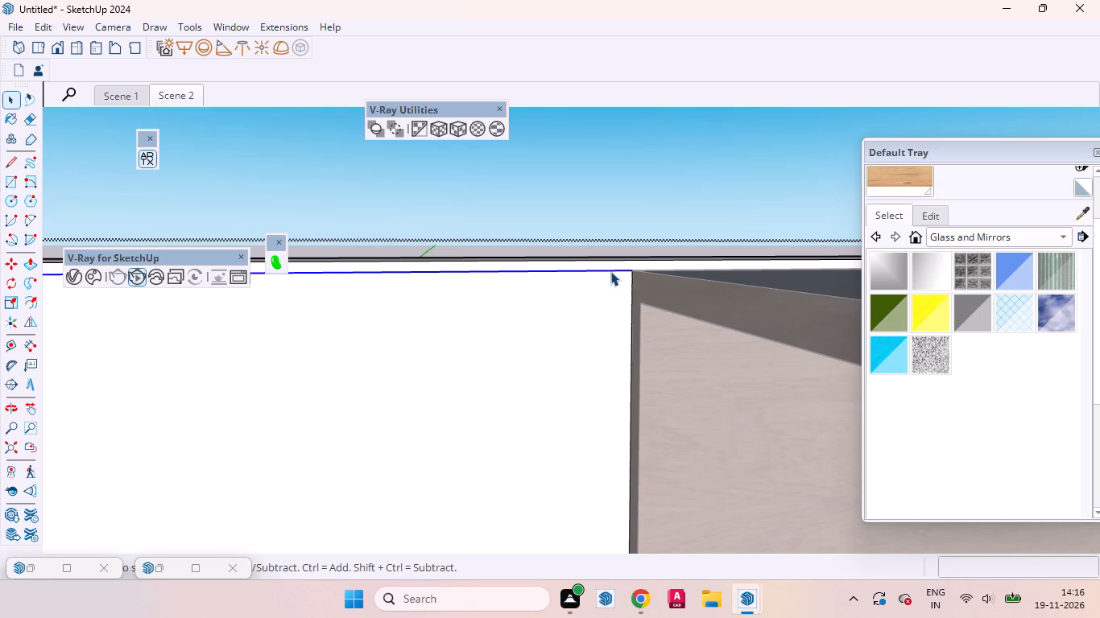
key("m")
scroll(622, 267, "up", 10)
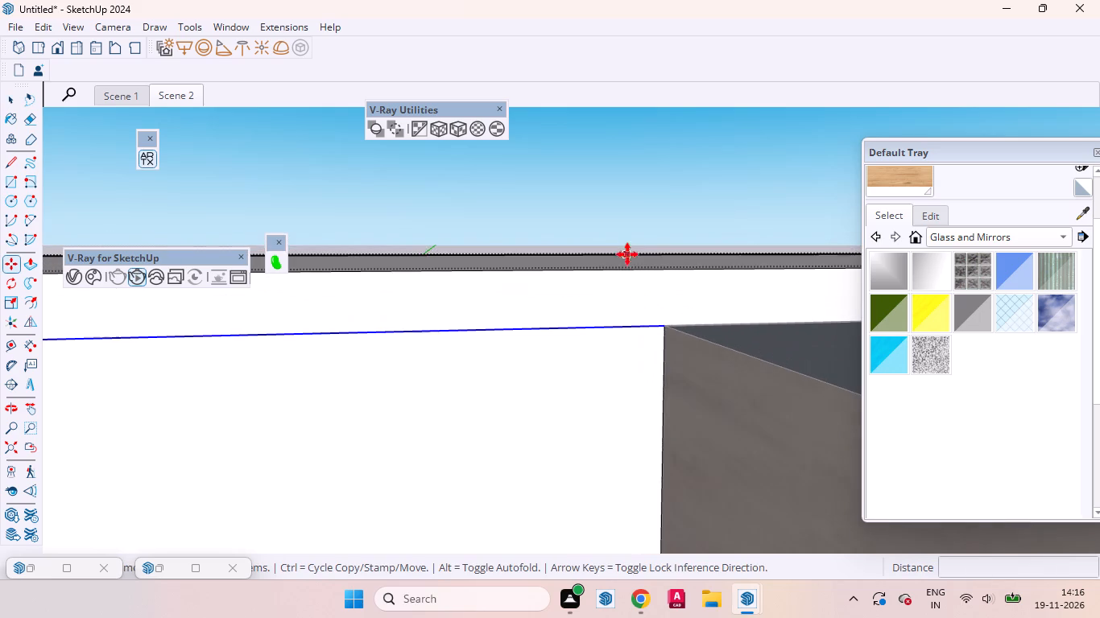
left_click(663, 325)
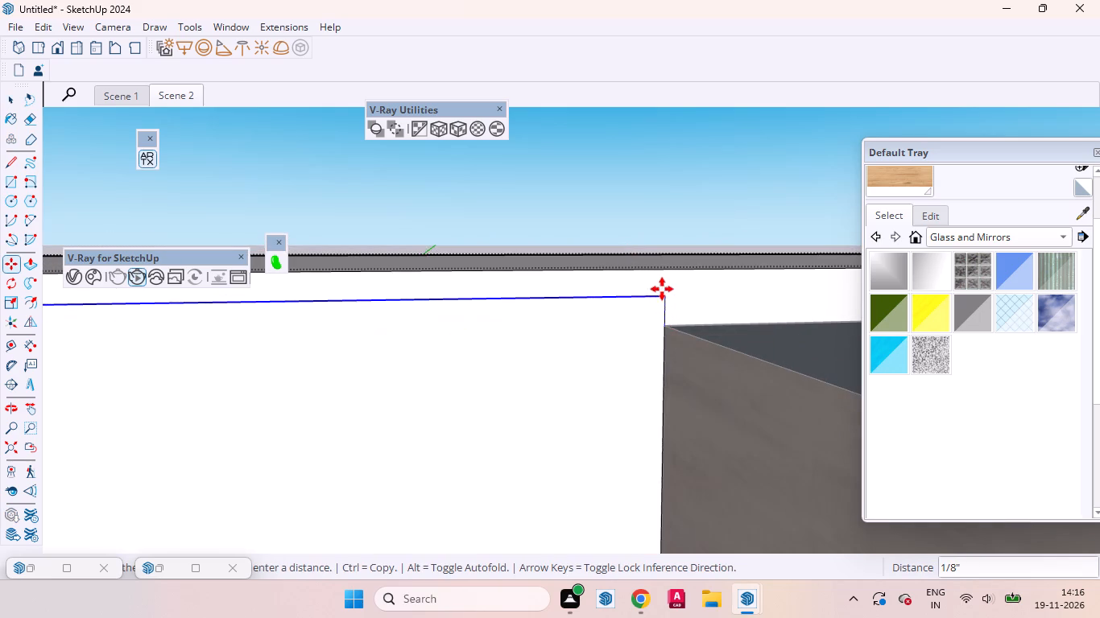
left_click(662, 271)
key("space")
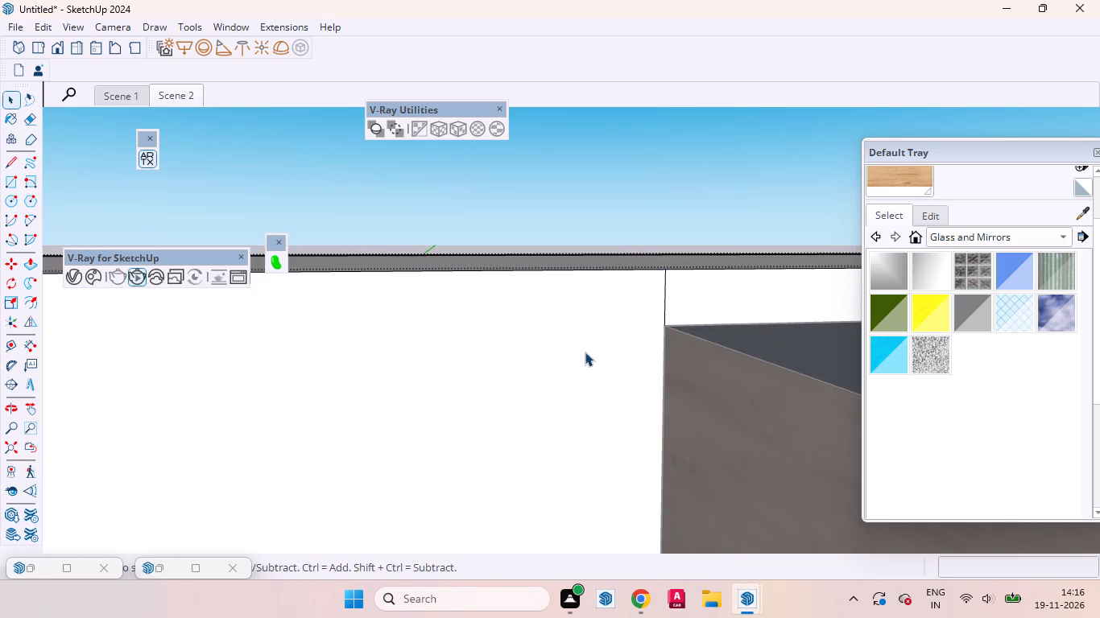
Recess the 6' wide middle wall panel 1.5" into the wall with Push/Pull.
left_click(595, 363)
scroll(618, 328, "down", 9)
scroll(639, 243, "up", 1)
scroll(639, 242, "down", 14)
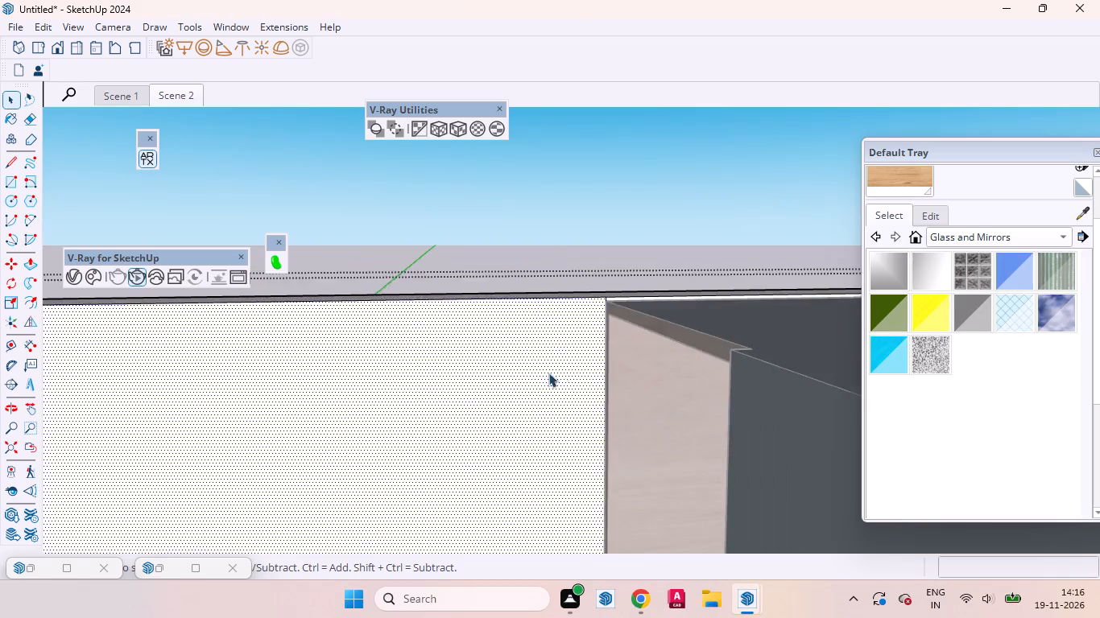
scroll(548, 373, "down", 12)
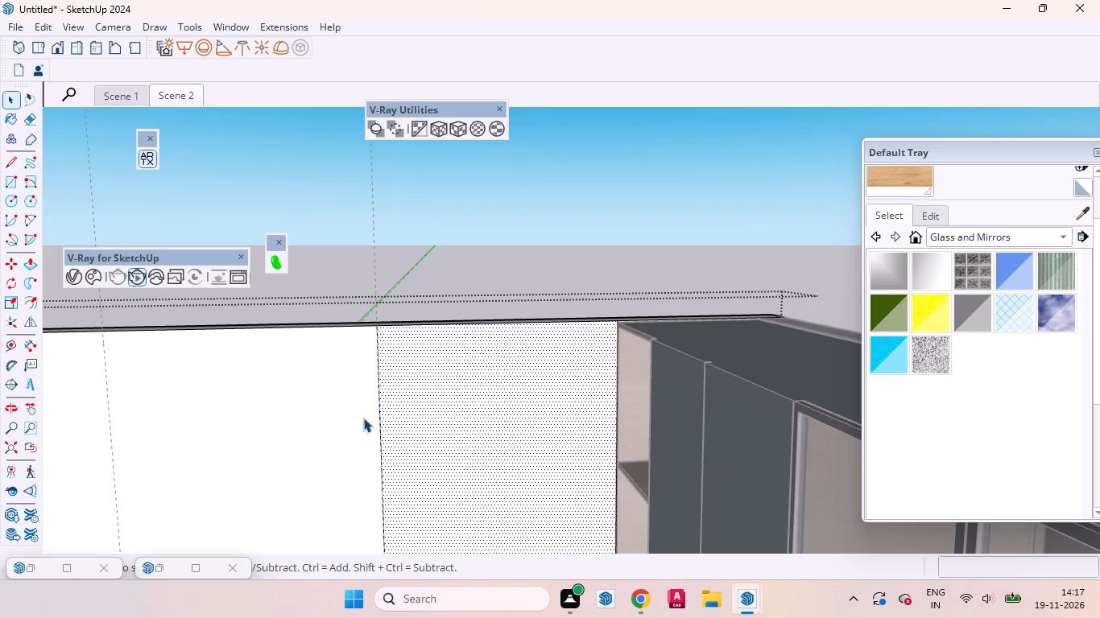
scroll(438, 451, "down", 10)
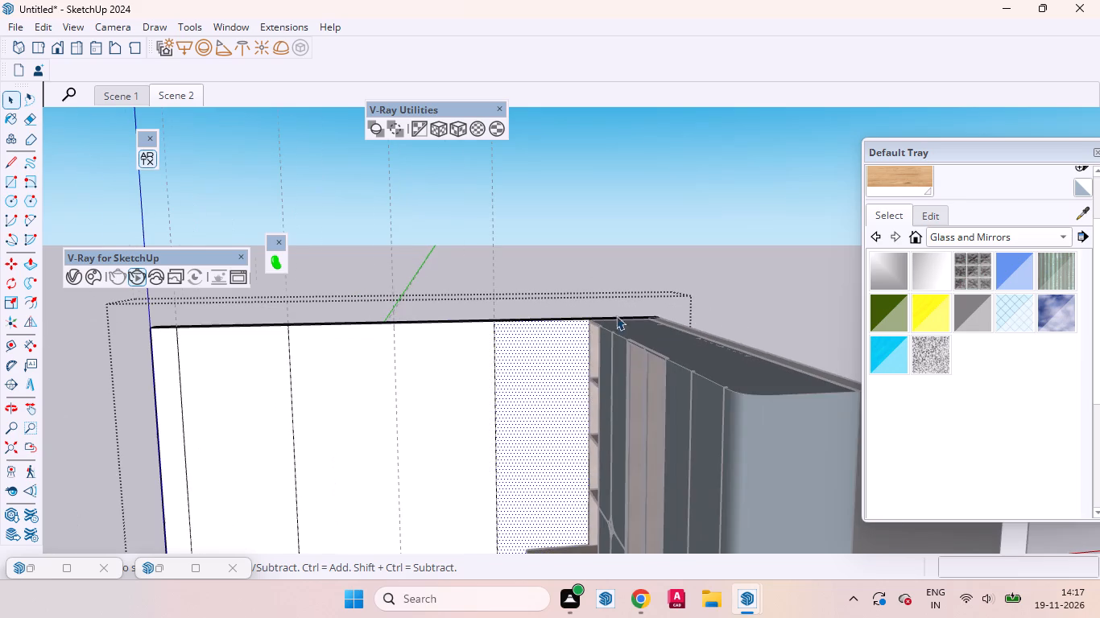
left_click(394, 397)
scroll(482, 272, "down", 4)
middle_click_drag(418, 382, 611, 509)
scroll(344, 394, "up", 2)
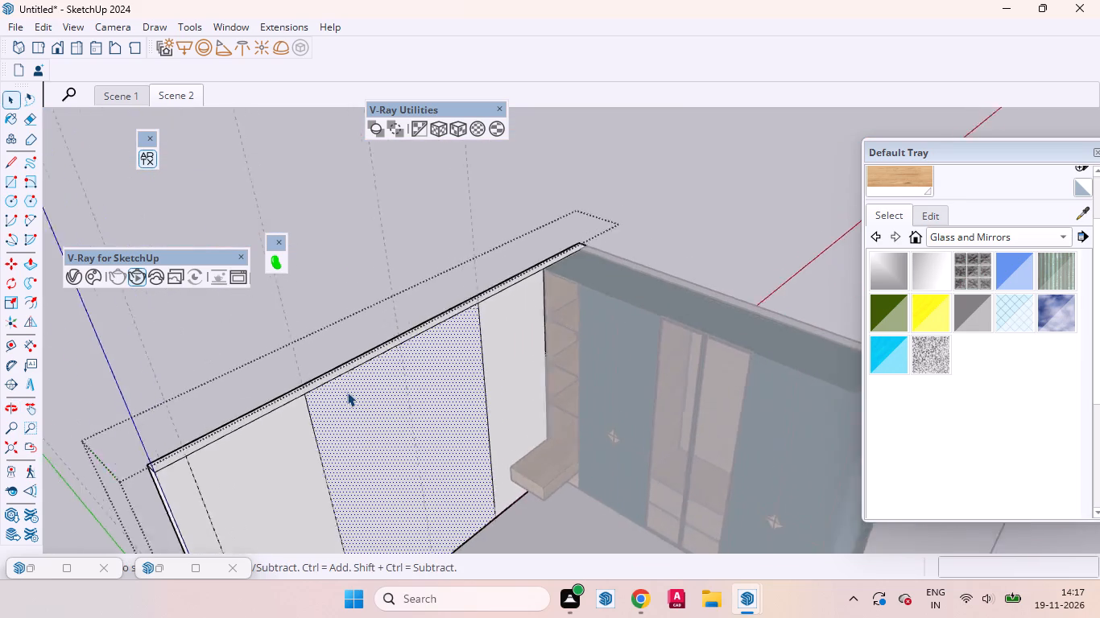
scroll(347, 392, "up", 4)
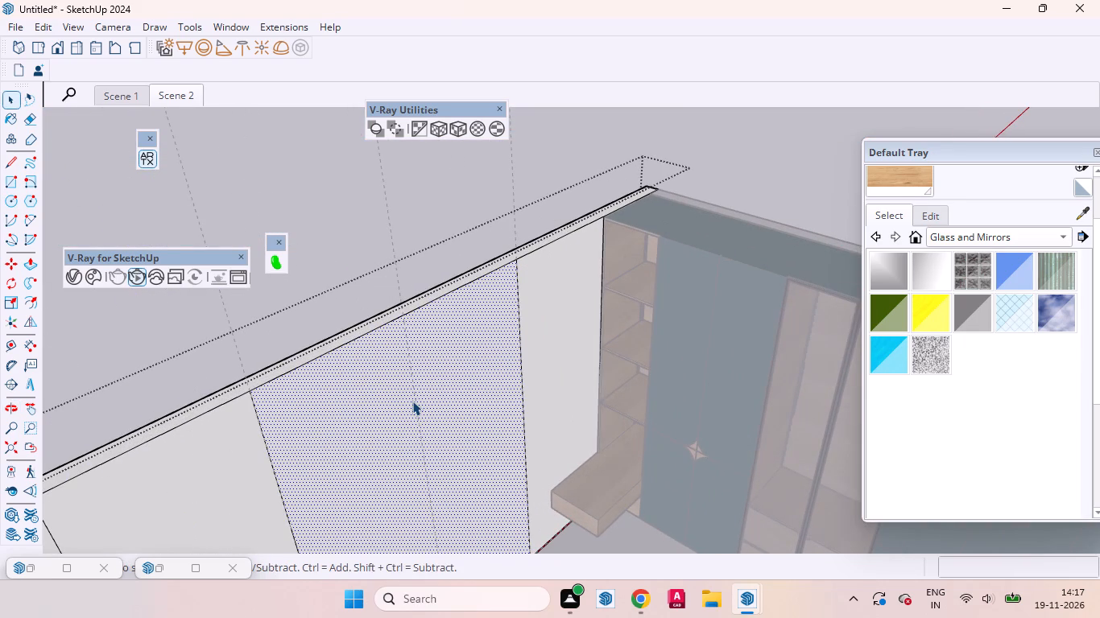
scroll(473, 333, "down", 3)
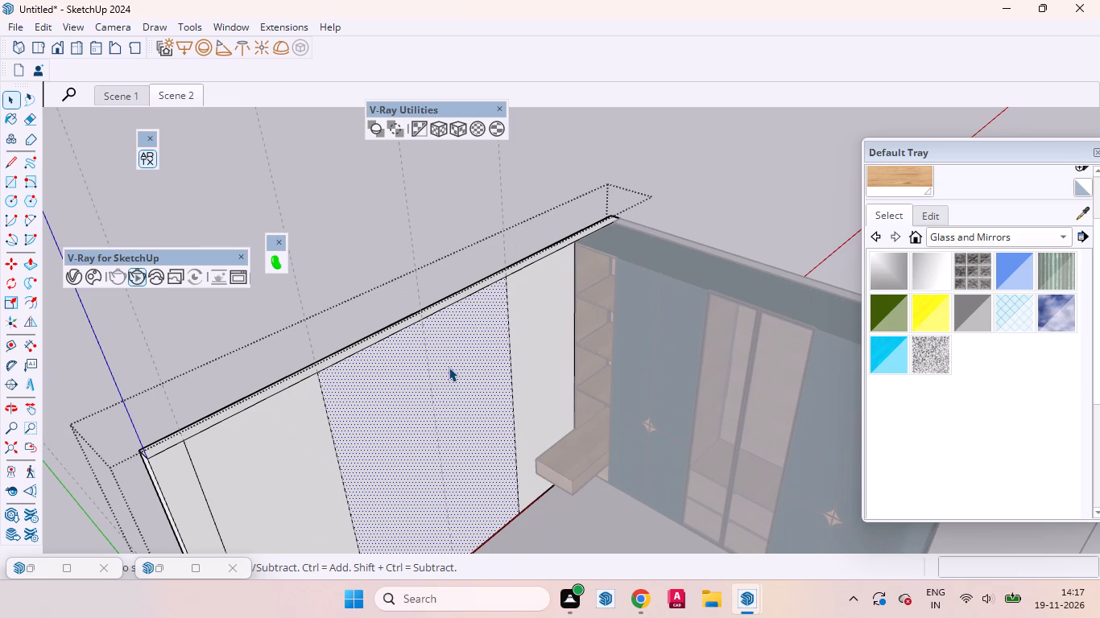
left_click(440, 376)
key("p")
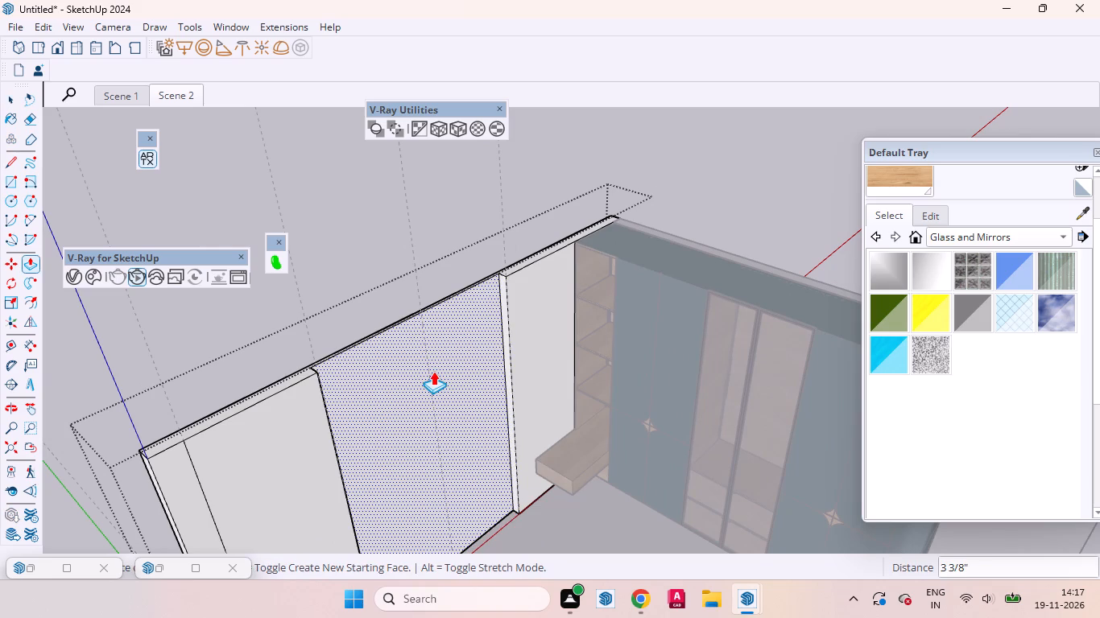
type("1.5")
key("Return")
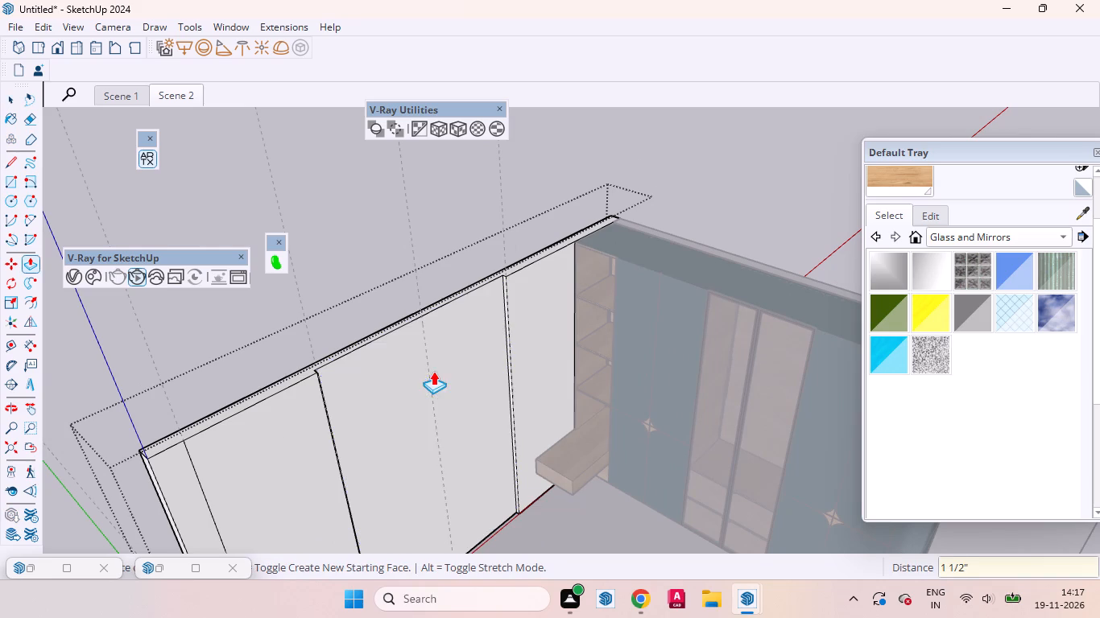
key("space")
Place vertical guides on the 3' panel beside the shelves: 1" from its shelf-side edge and 1' from that guide.
middle_click_drag(507, 394, 326, 373)
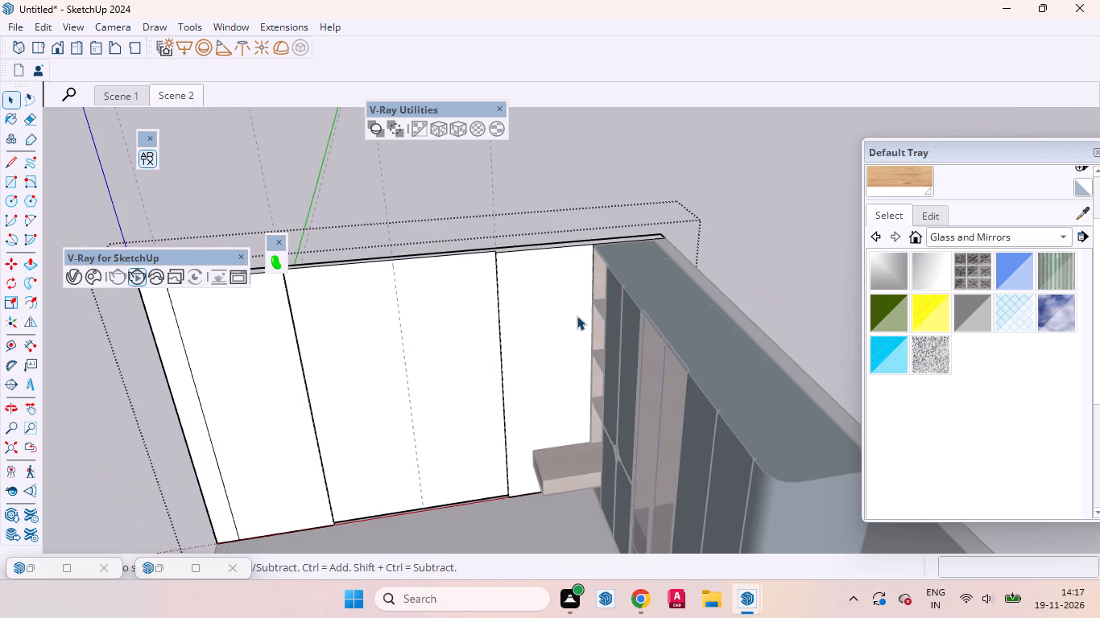
left_click(577, 315)
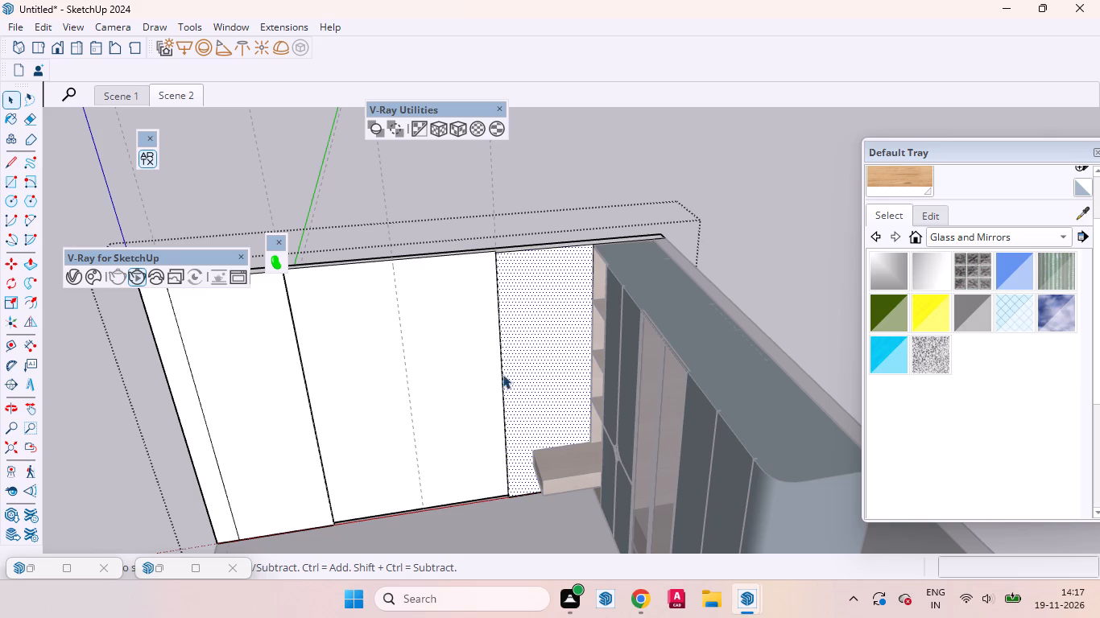
scroll(571, 261, "up", 8)
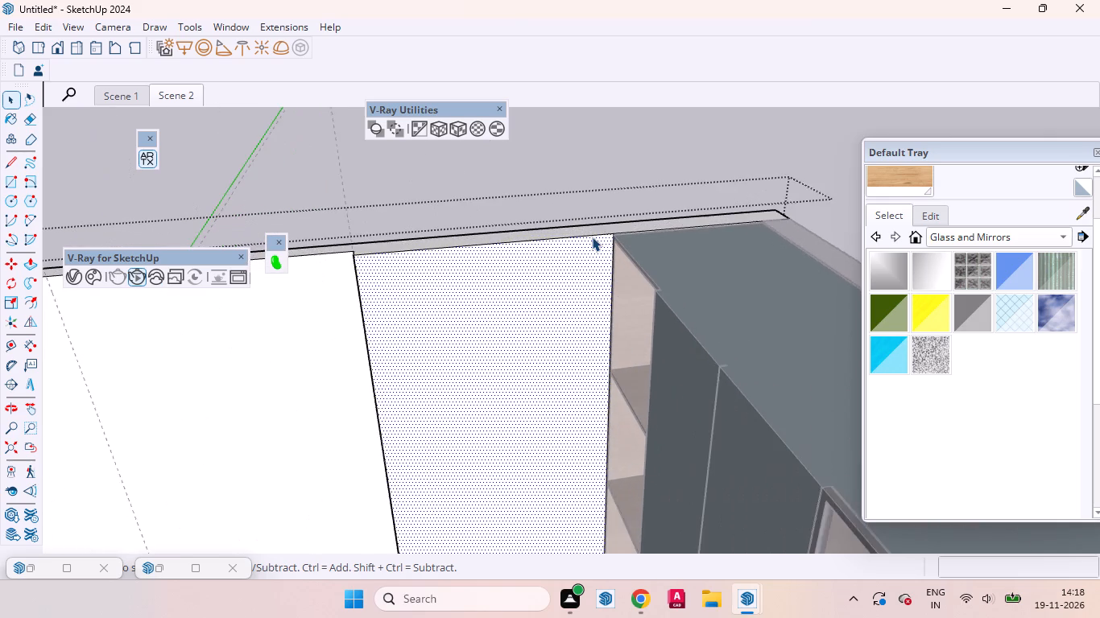
scroll(592, 237, "up", 3)
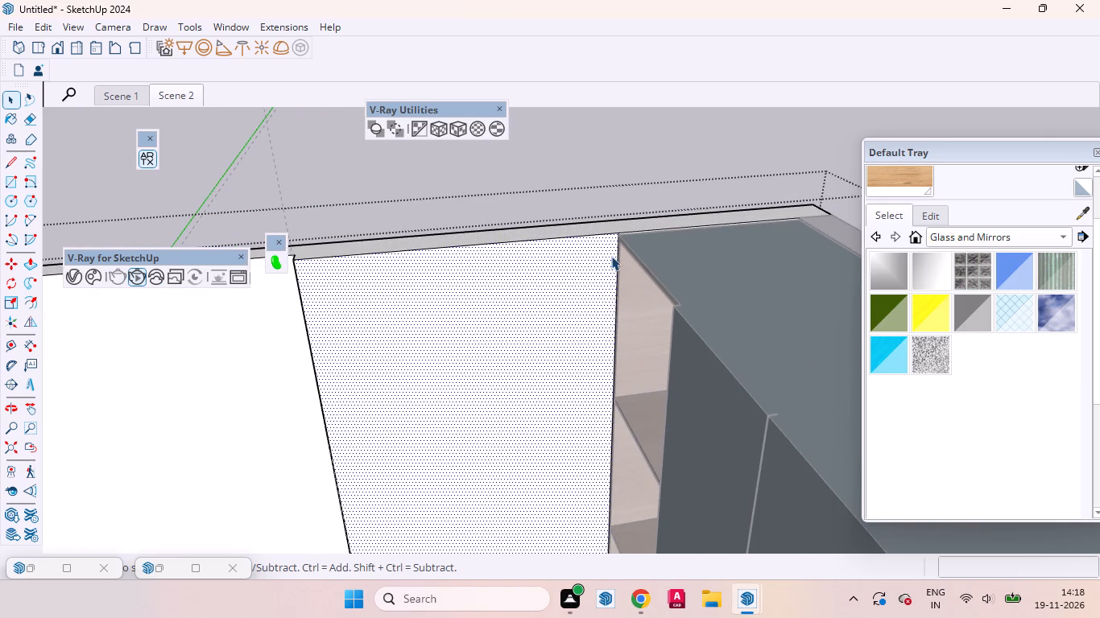
scroll(634, 233, "up", 19)
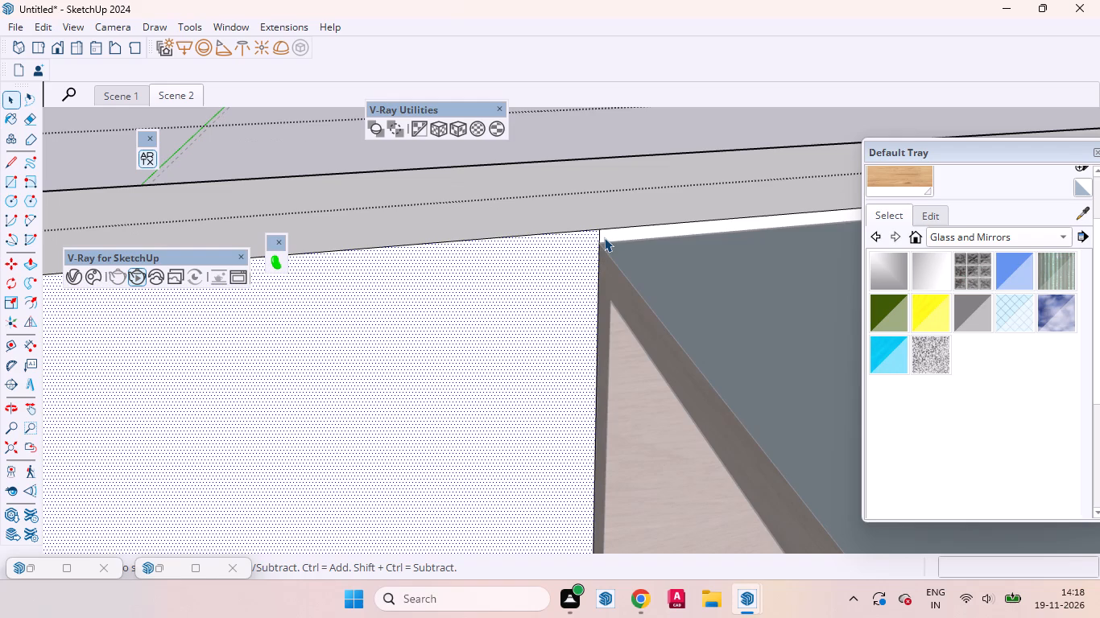
key("t")
scroll(598, 245, "up", 6)
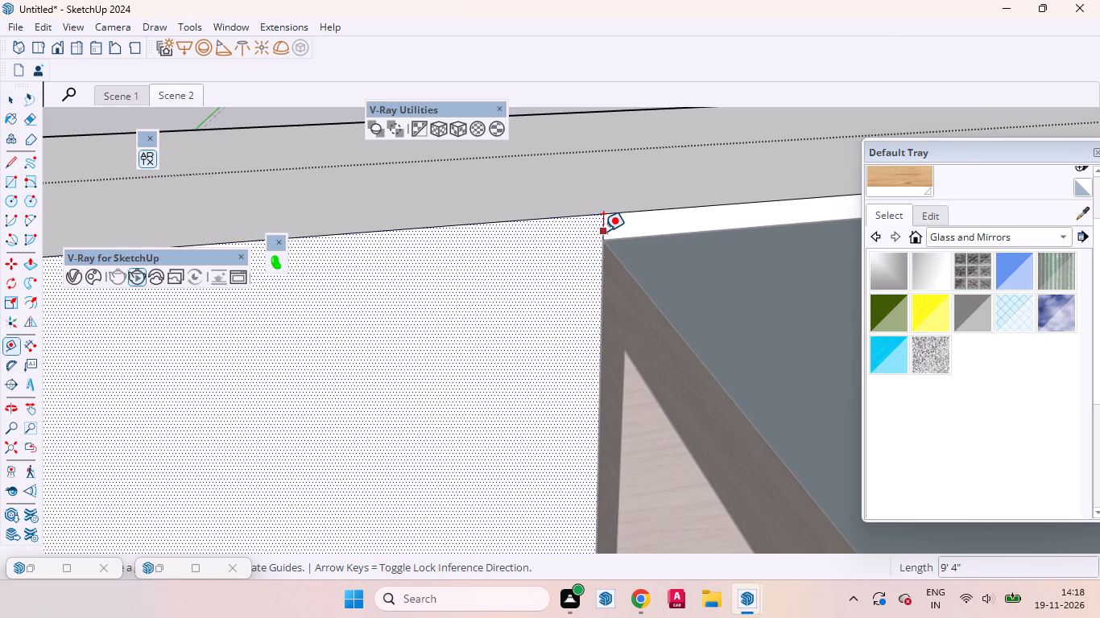
left_click(603, 231)
key("1")
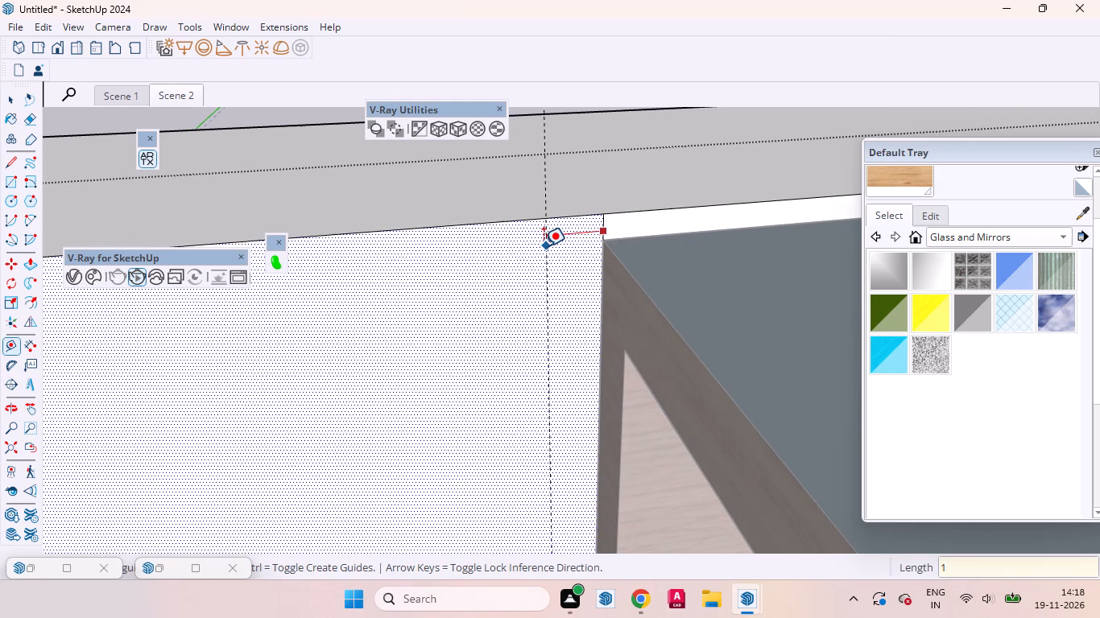
key("Return")
scroll(589, 215, "down", 15)
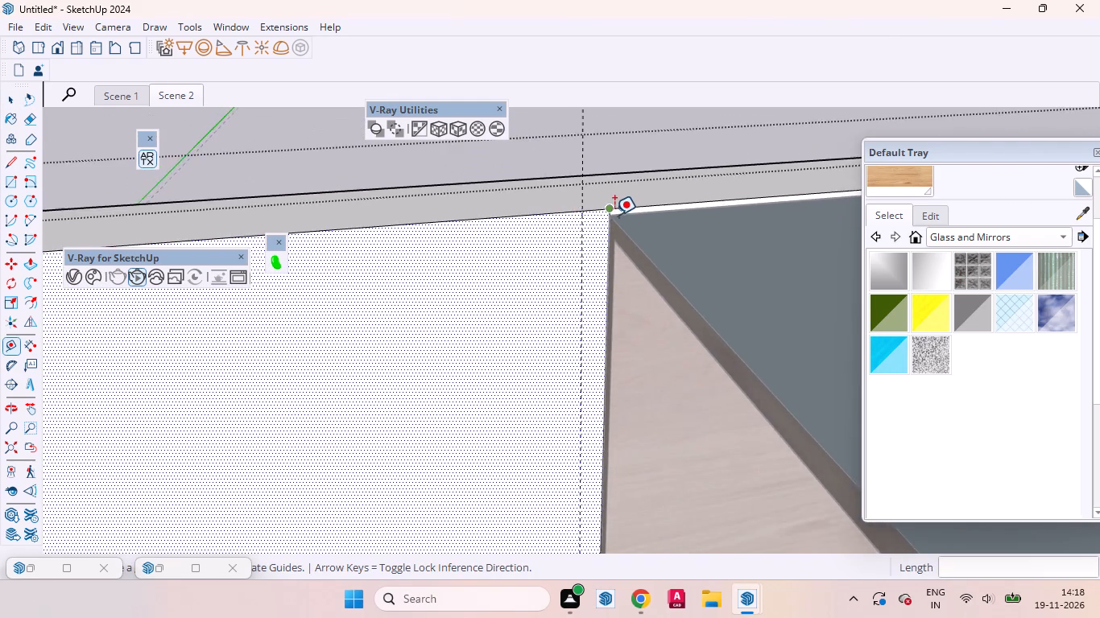
scroll(614, 215, "down", 12)
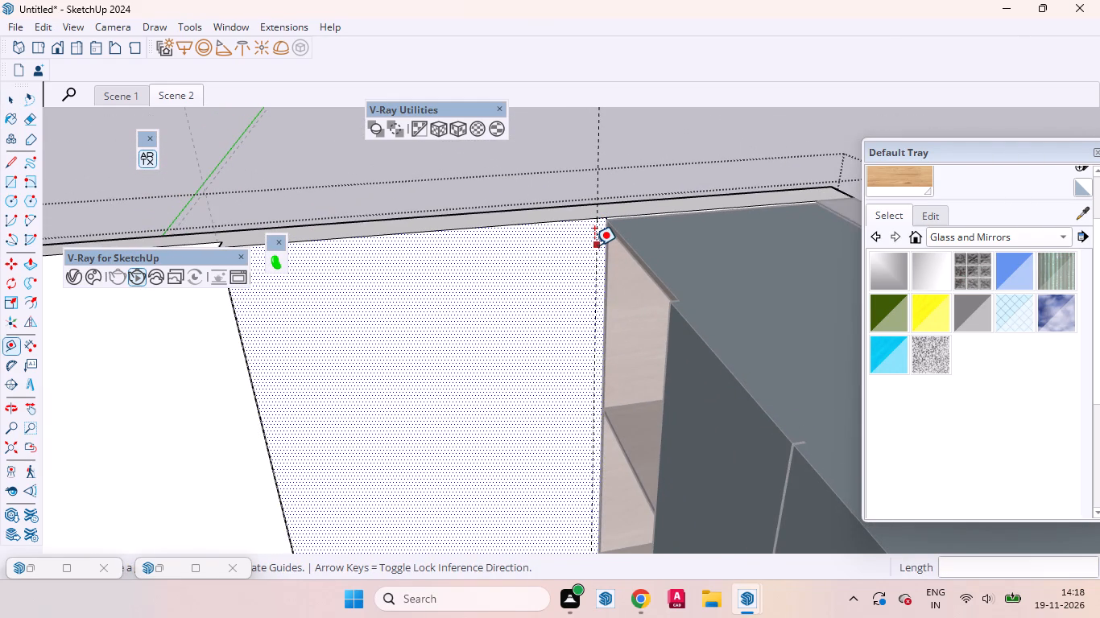
left_click(594, 245)
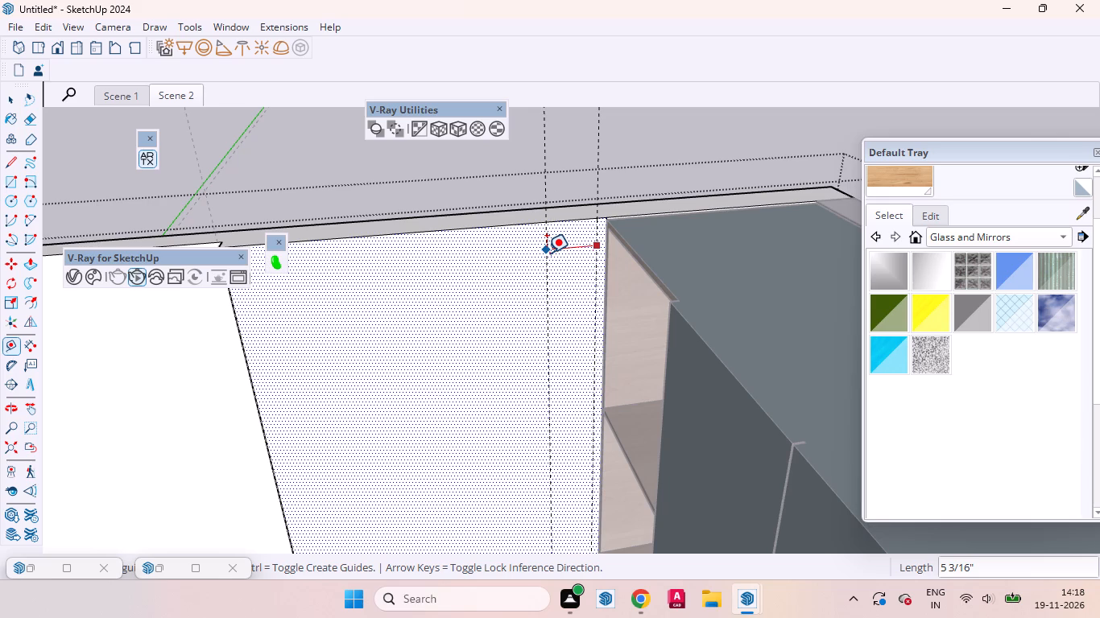
type("1'")
key("Return")
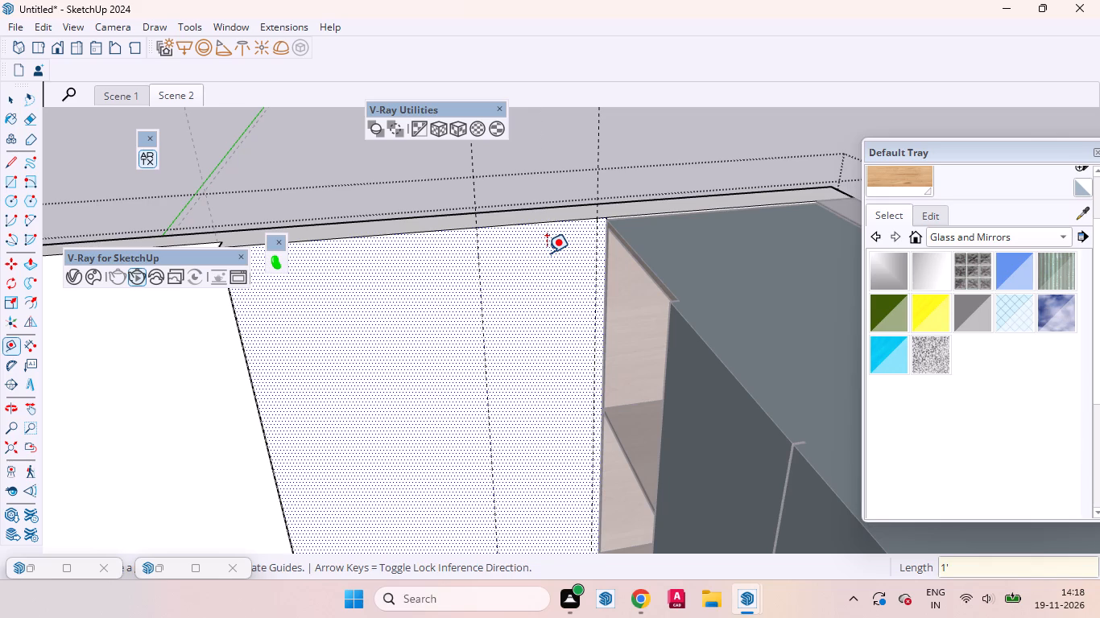
Add two pairs of vertical guides on the 3' panel beside the shelves, continuing from its 1" edge guide at alternating 8" and 1" spacings.
scroll(627, 215, "down", 7)
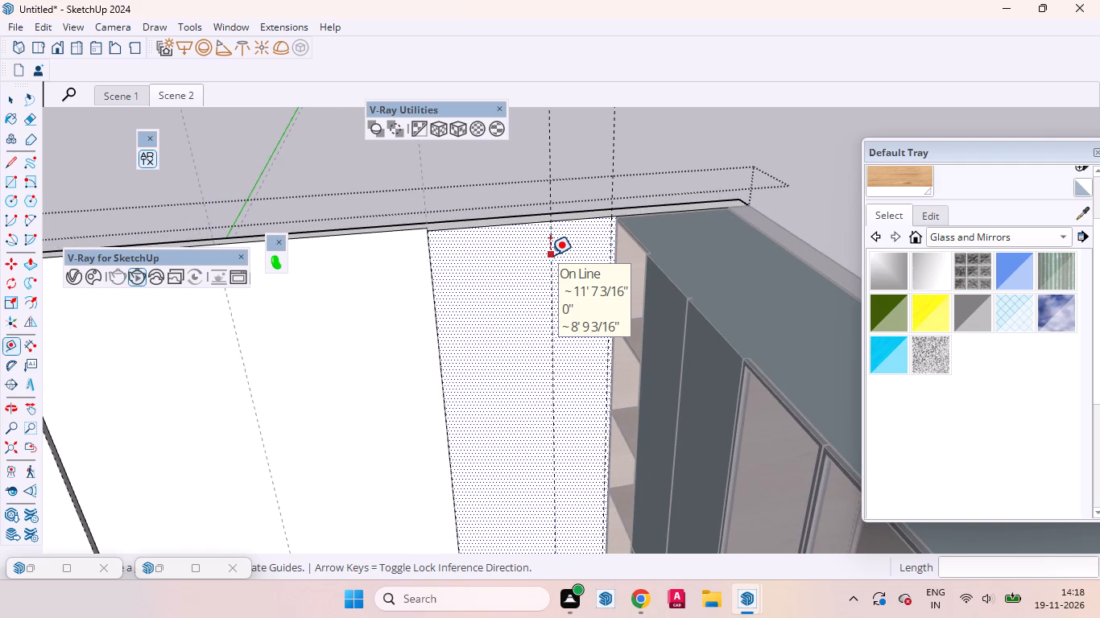
scroll(603, 254, "up", 5)
left_click(614, 237)
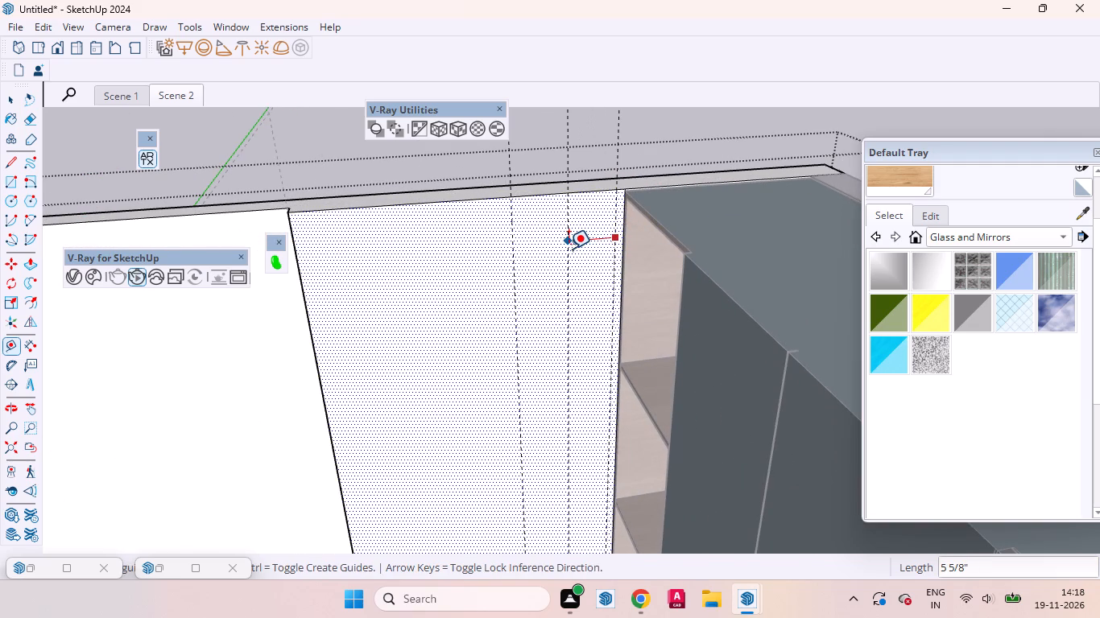
key("8")
key("Return")
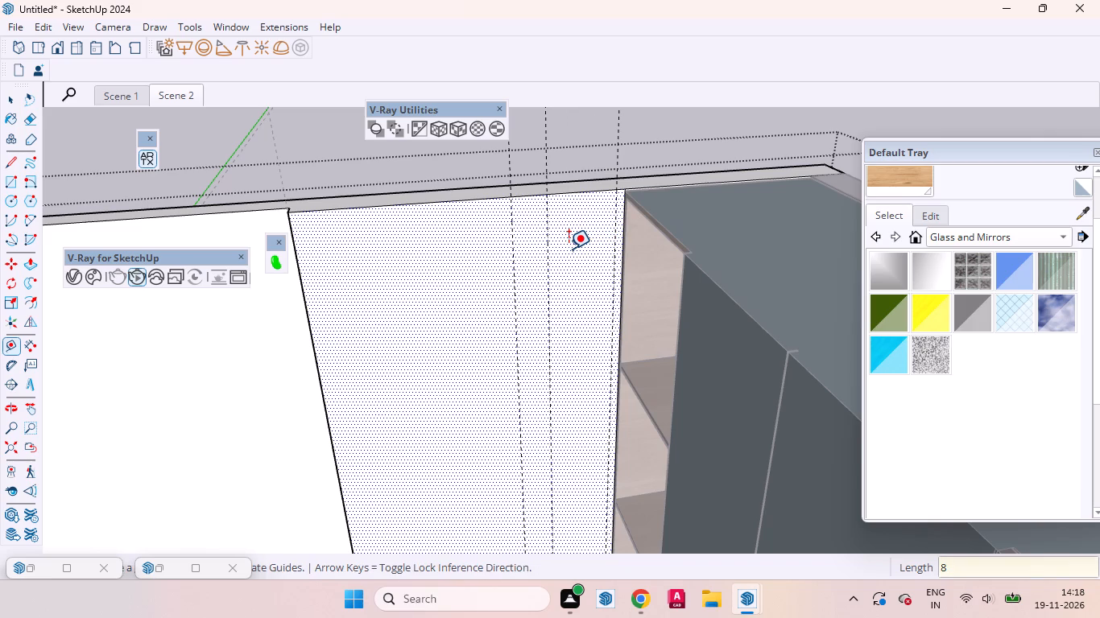
left_click(547, 255)
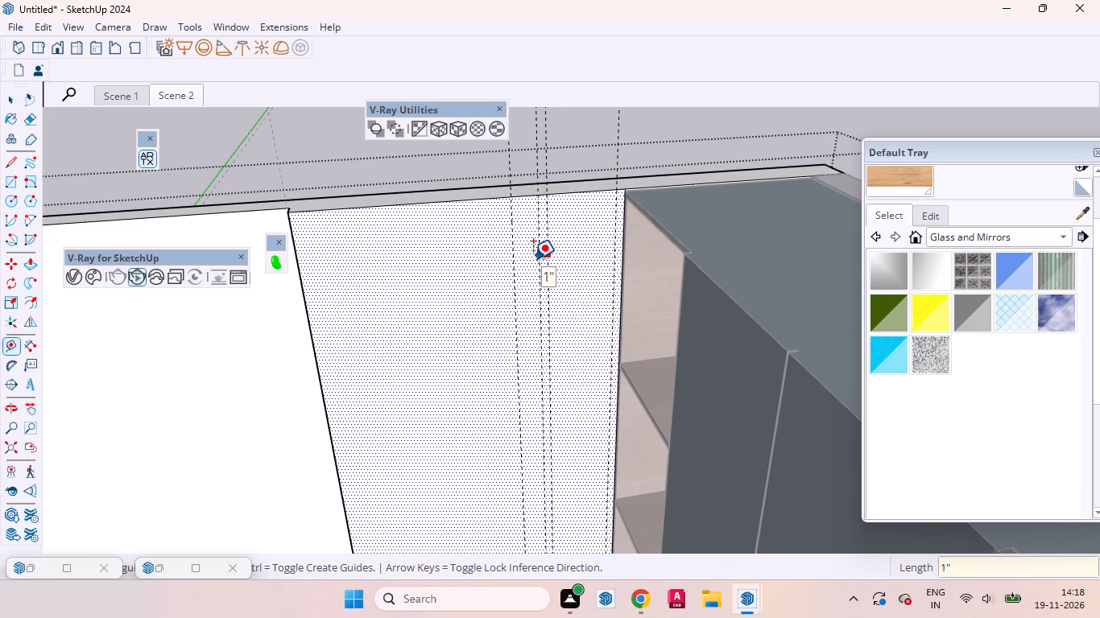
left_click(533, 258)
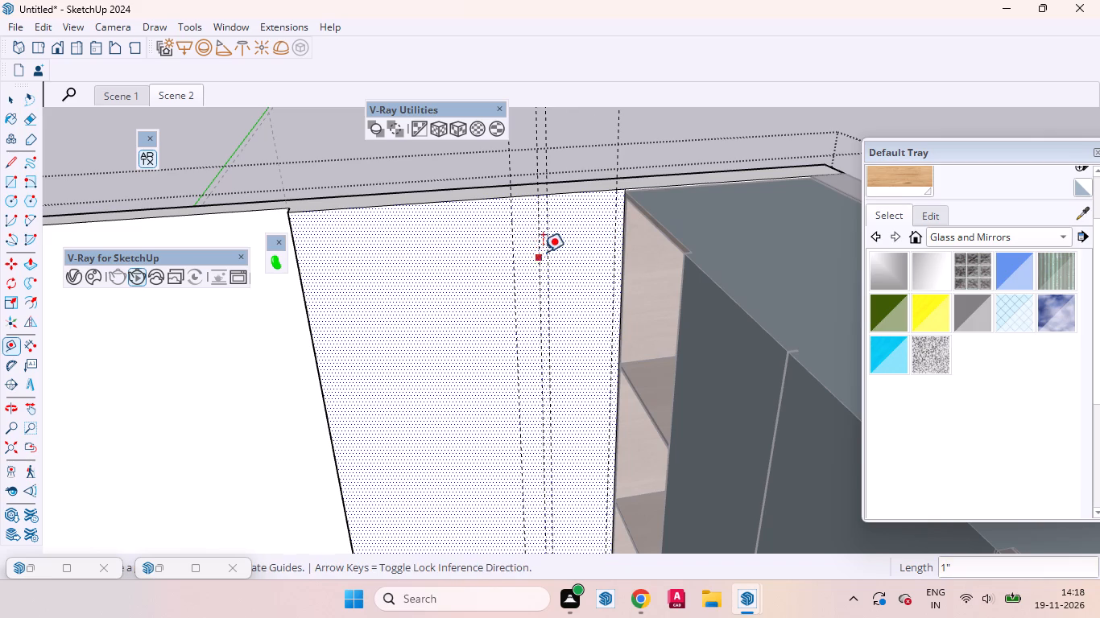
left_click(536, 246)
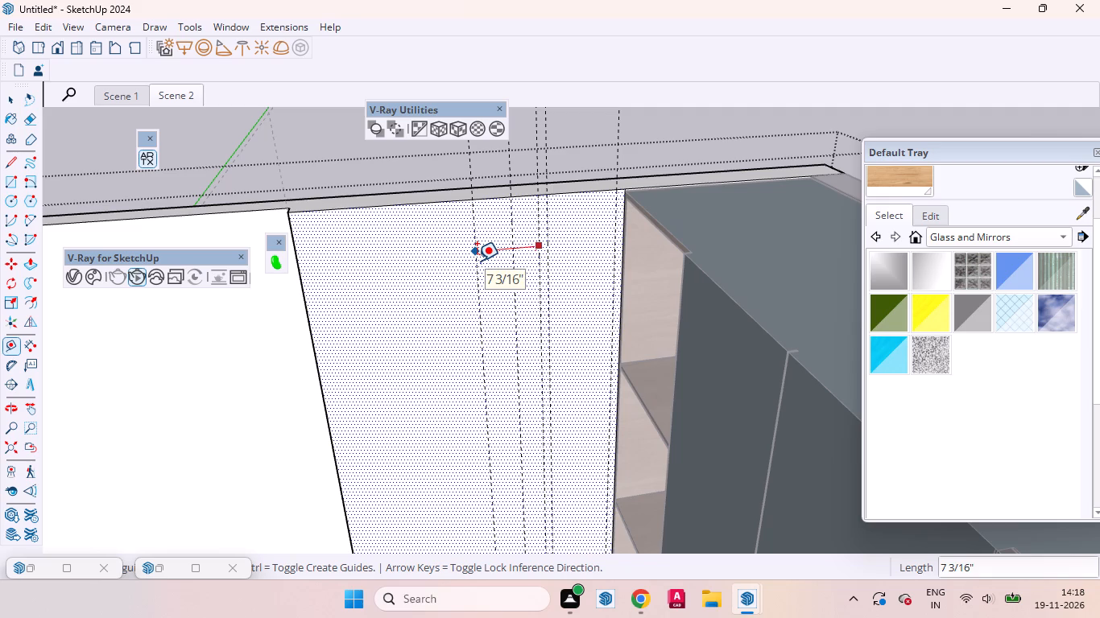
key("8")
key("Return")
left_click(471, 258)
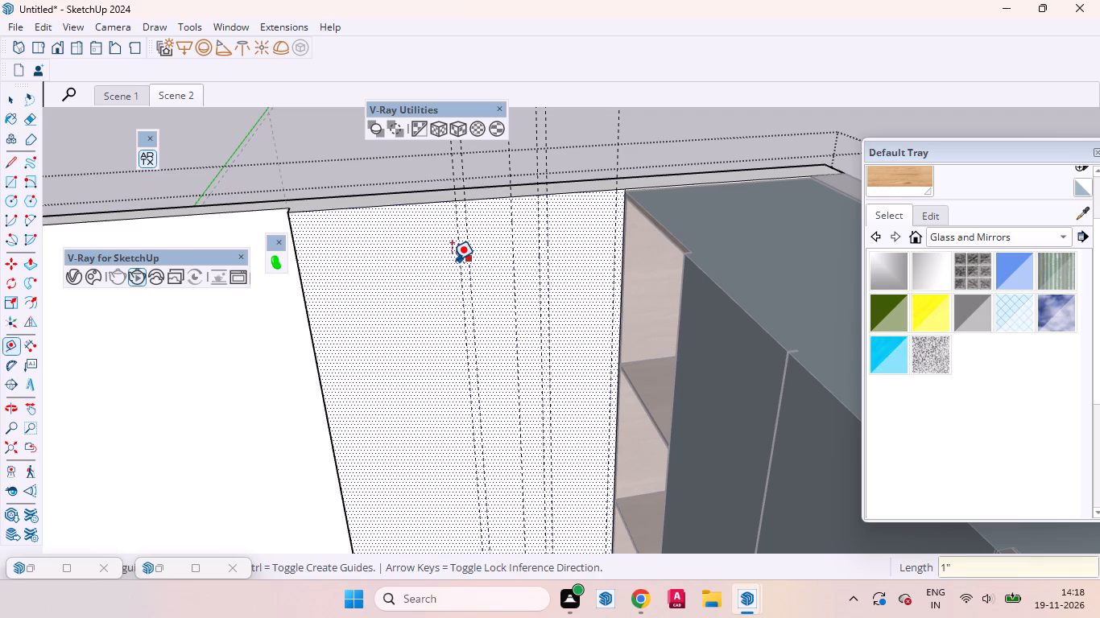
left_click(452, 260)
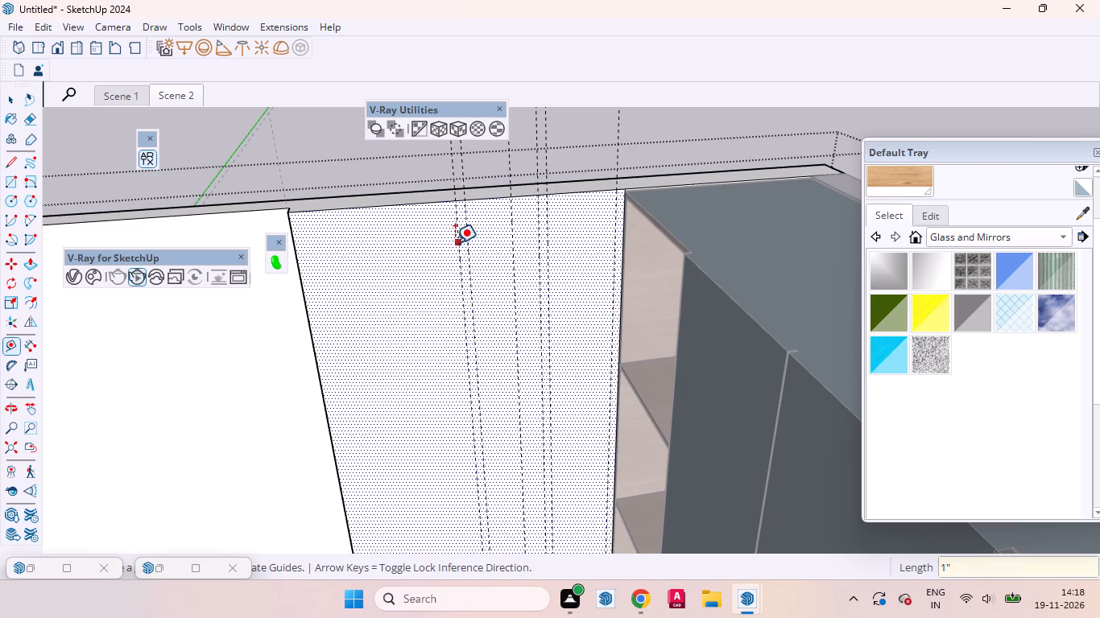
Add a third pair of vertical guides on the shelf-side panel, 8" from the last guide and 1" beyond that.
left_click(455, 243)
key("8")
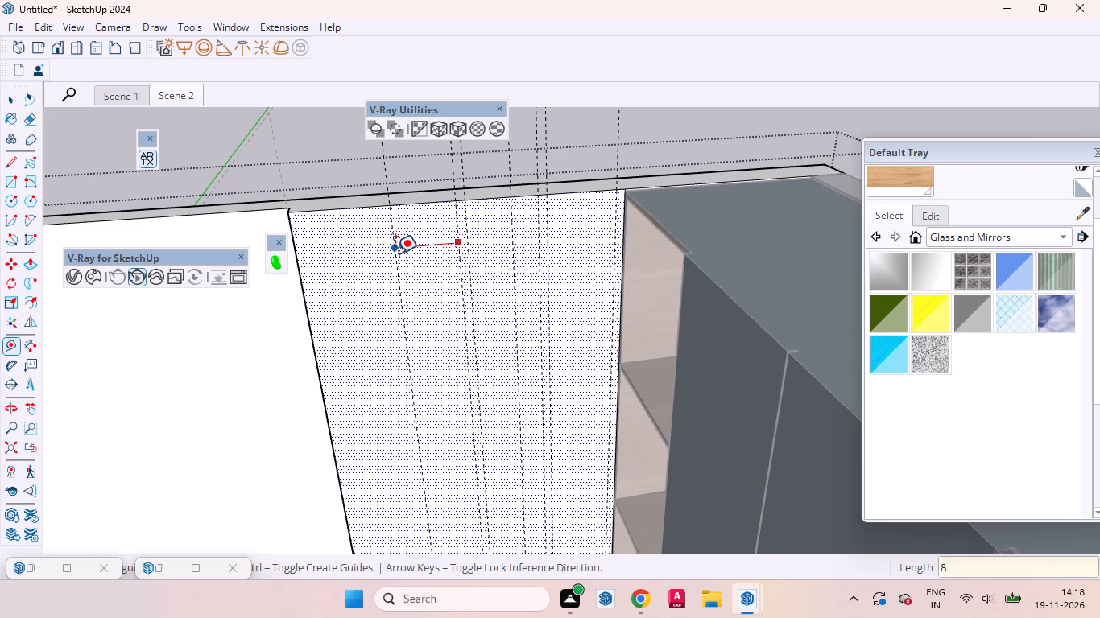
key("Return")
left_click(383, 263)
left_click(372, 266)
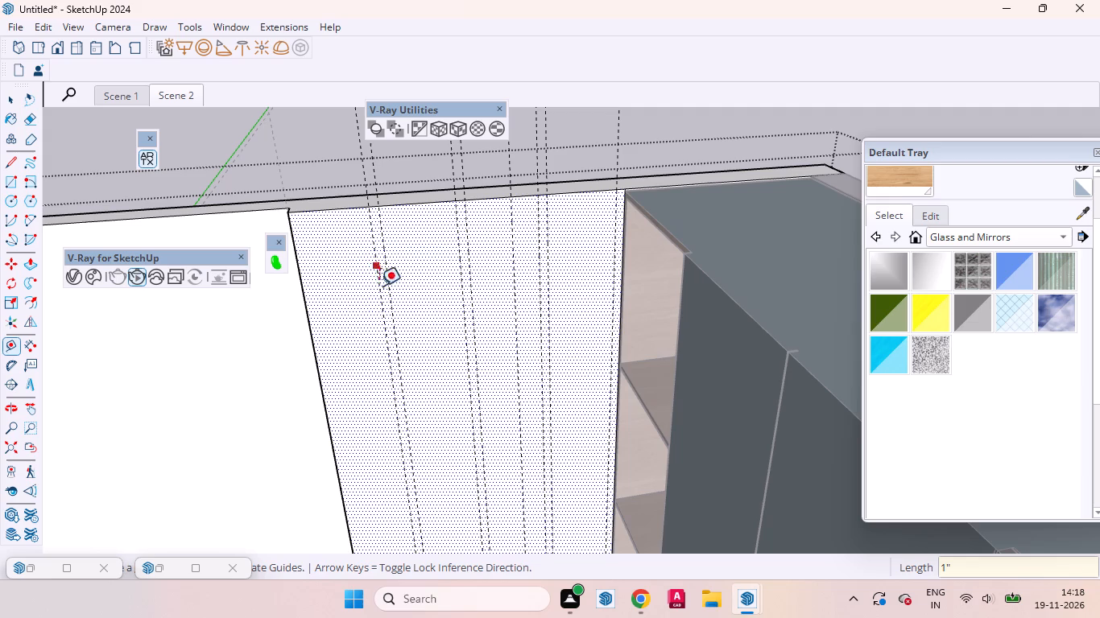
left_click(379, 285)
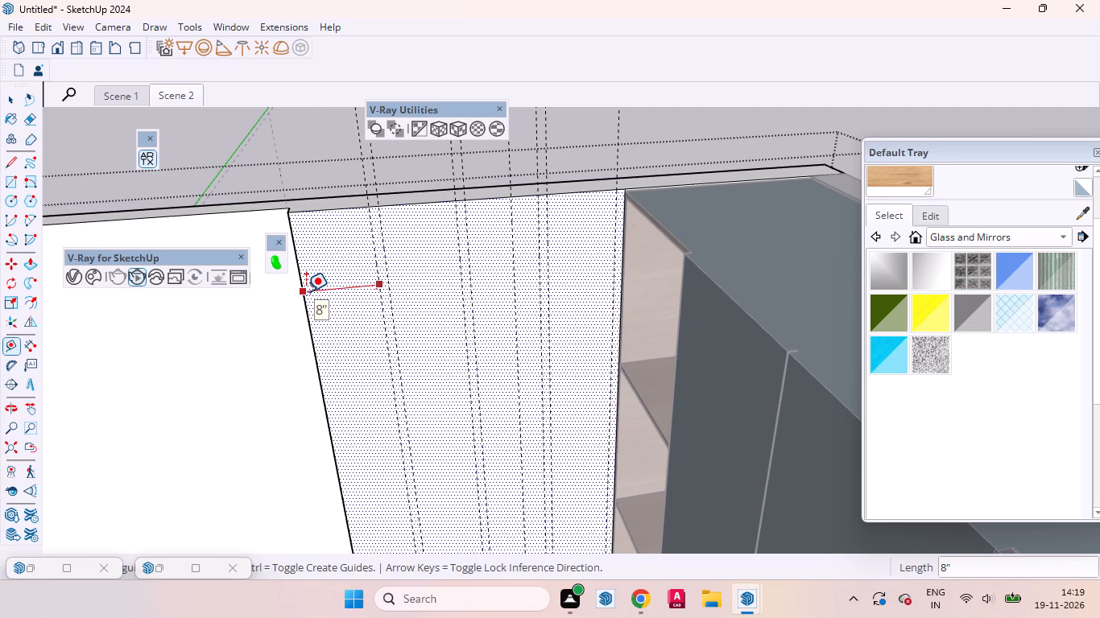
key("space")
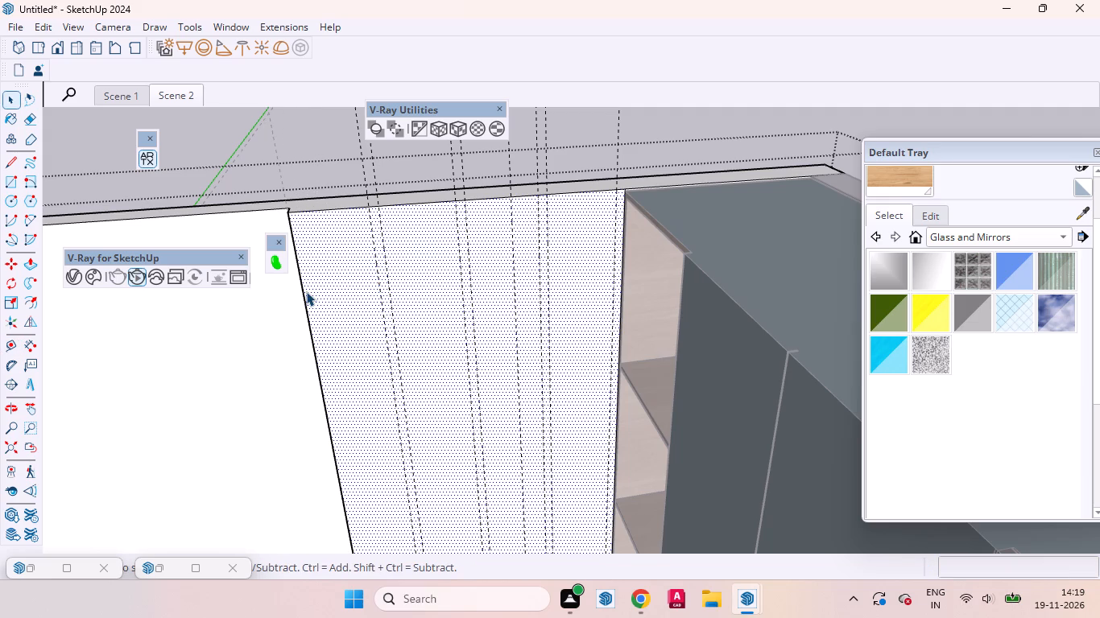
Erase the vertical guide placed 1' from the first 1" guide on the shelf-side panel.
scroll(465, 242, "down", 6)
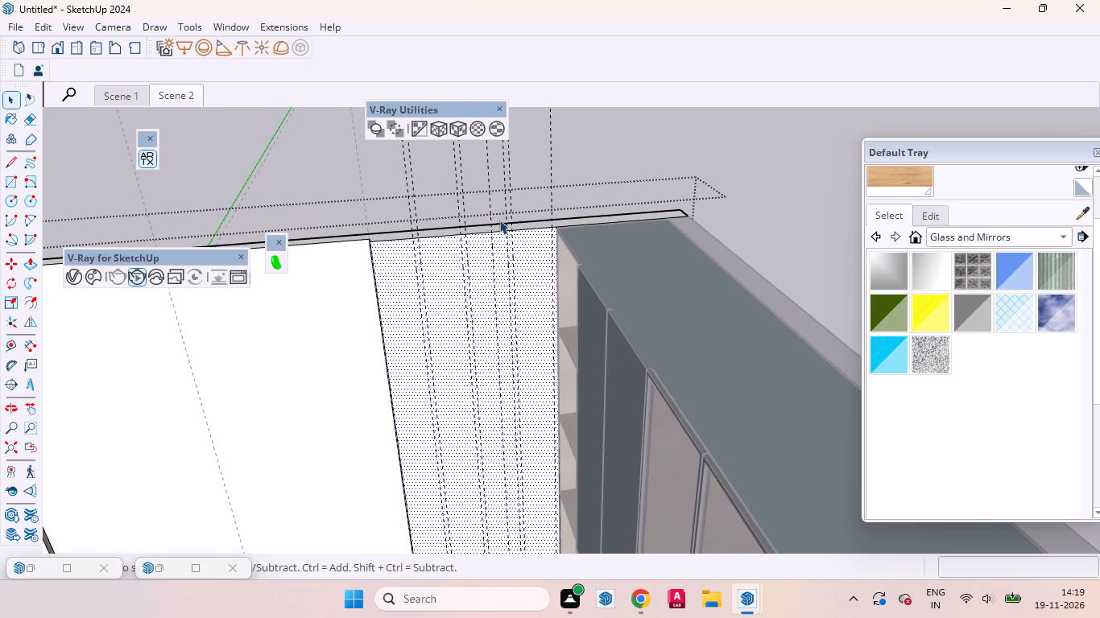
left_click(491, 197)
right_click(491, 197)
left_click(527, 232)
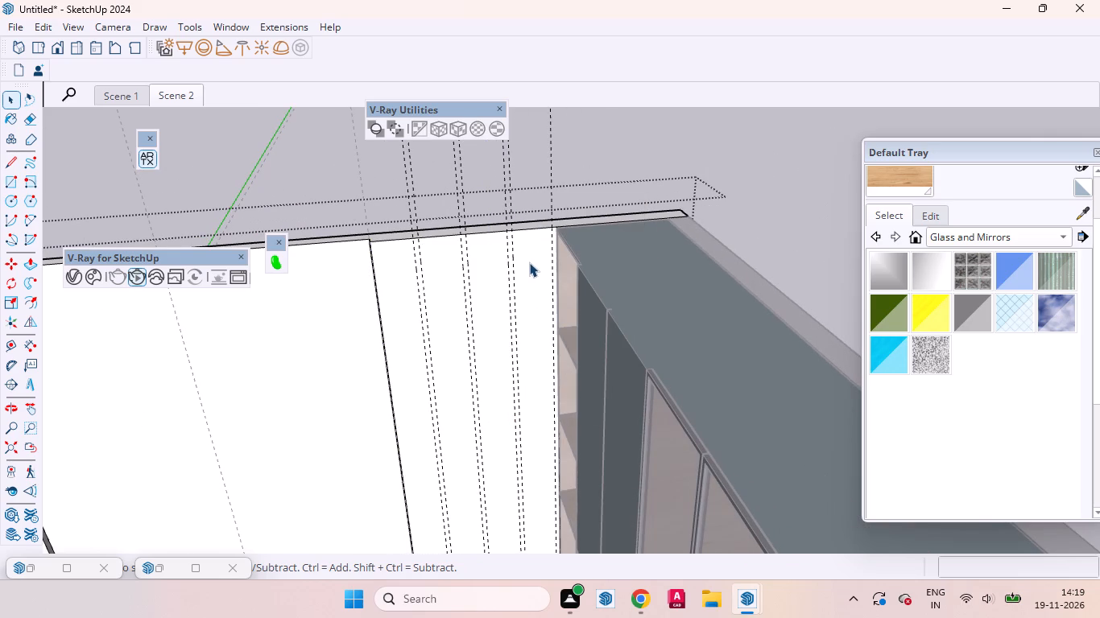
Place a vertical guide on the shelf-side panel, 1" in from its edge next to the recessed middle panel.
scroll(456, 264, "down", 2)
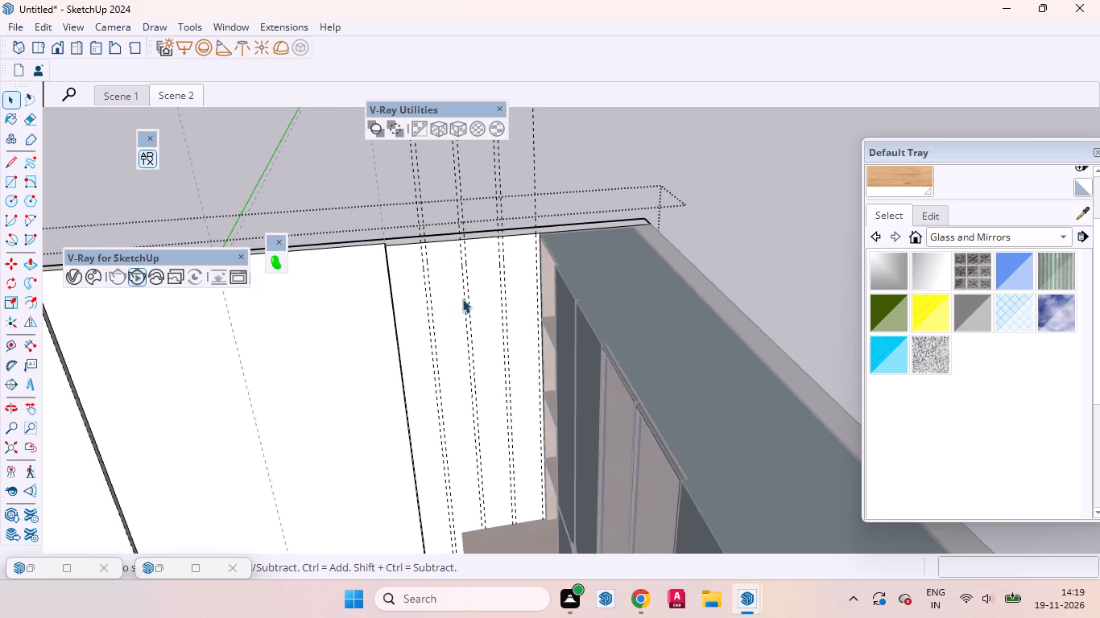
middle_click_drag(435, 306, 388, 329)
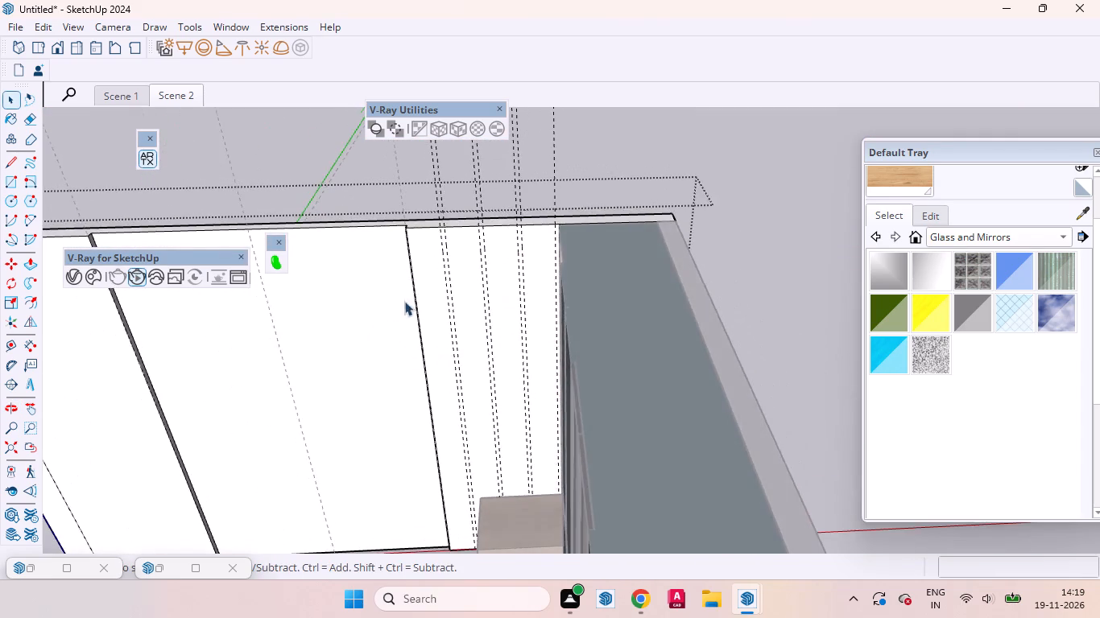
scroll(415, 244, "up", 8)
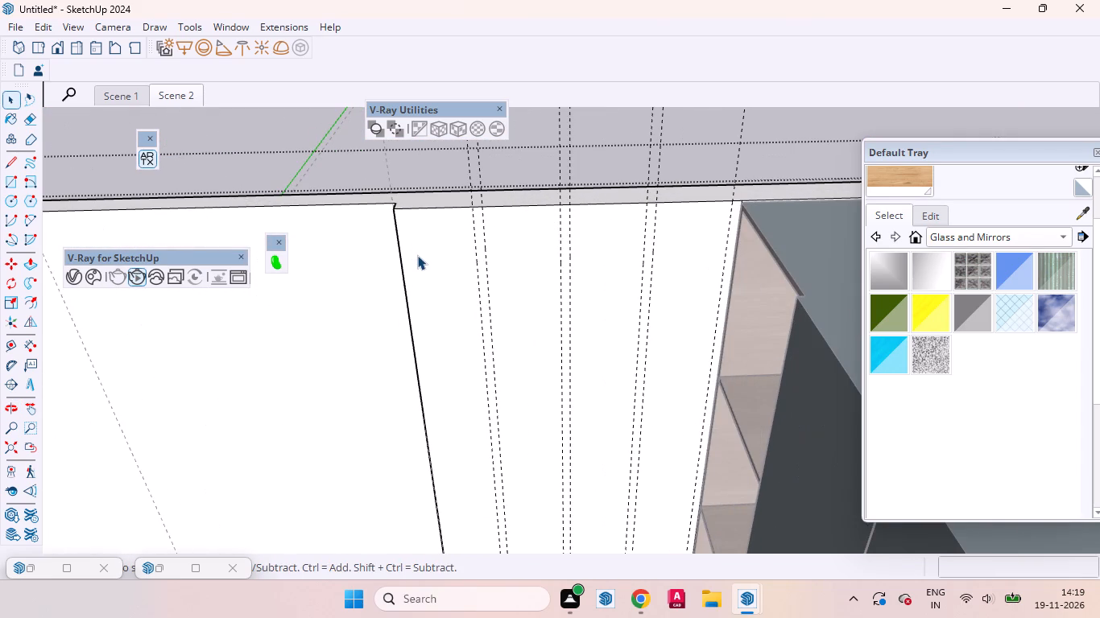
key("t")
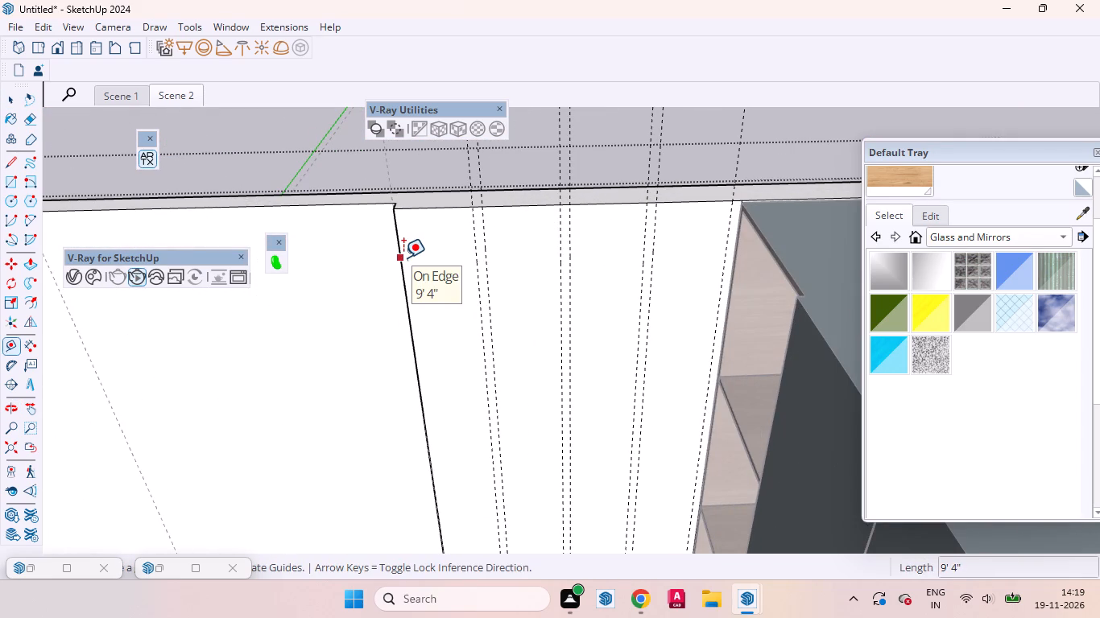
left_click(403, 257)
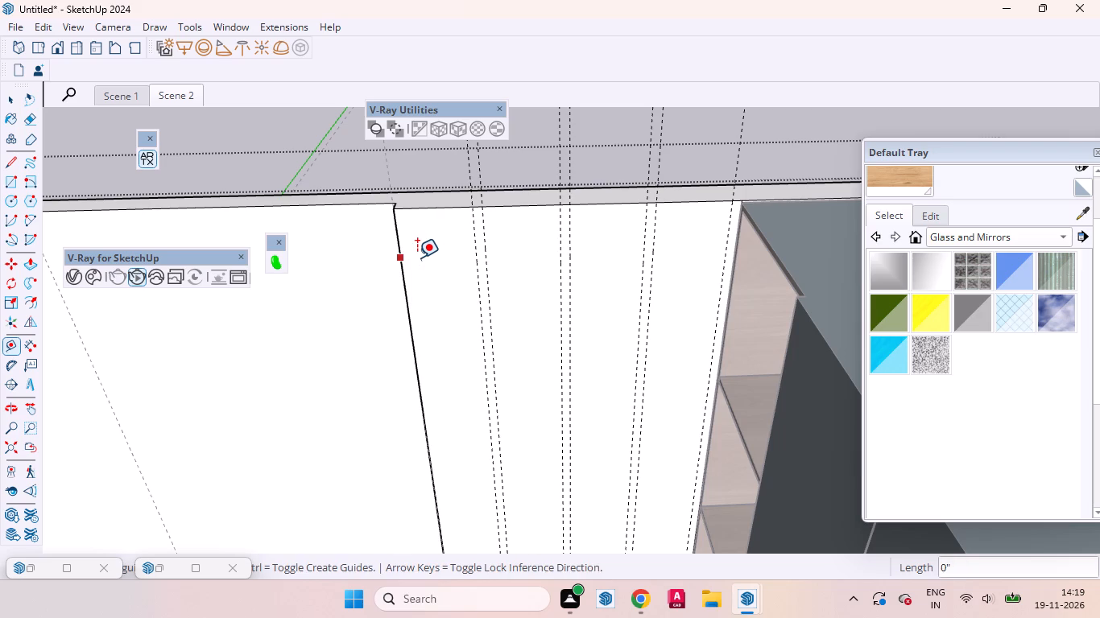
left_click(419, 257)
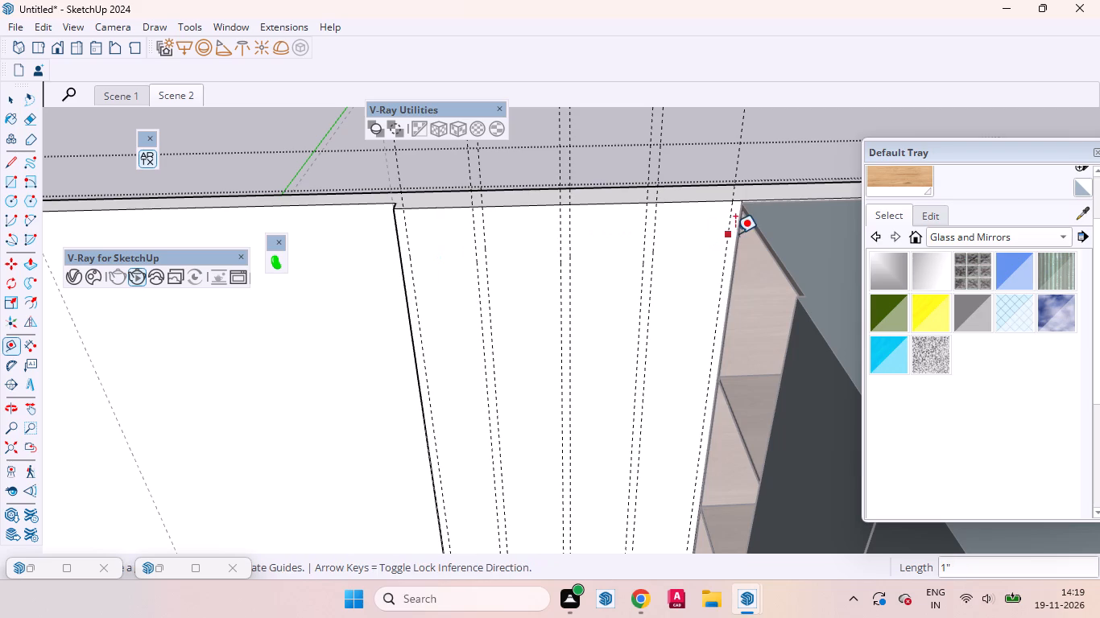
left_click(731, 220)
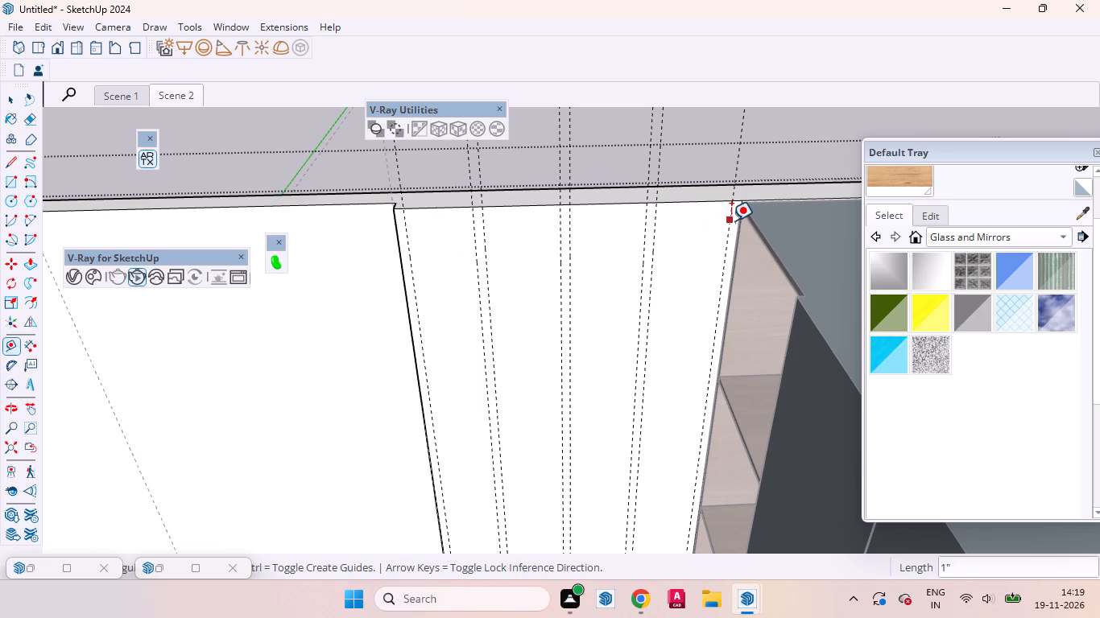
key("space")
Place a vertical guide on the far 3' panel, 1" in from its edge next to the recessed middle panel.
left_click(627, 277)
scroll(655, 225, "down", 10)
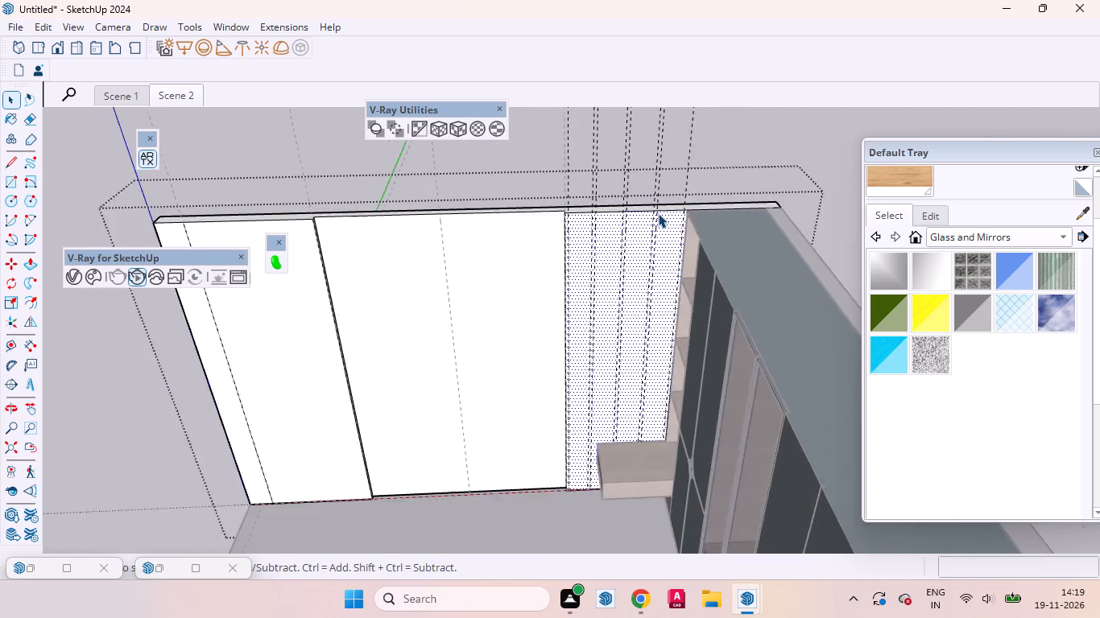
scroll(658, 213, "down", 7)
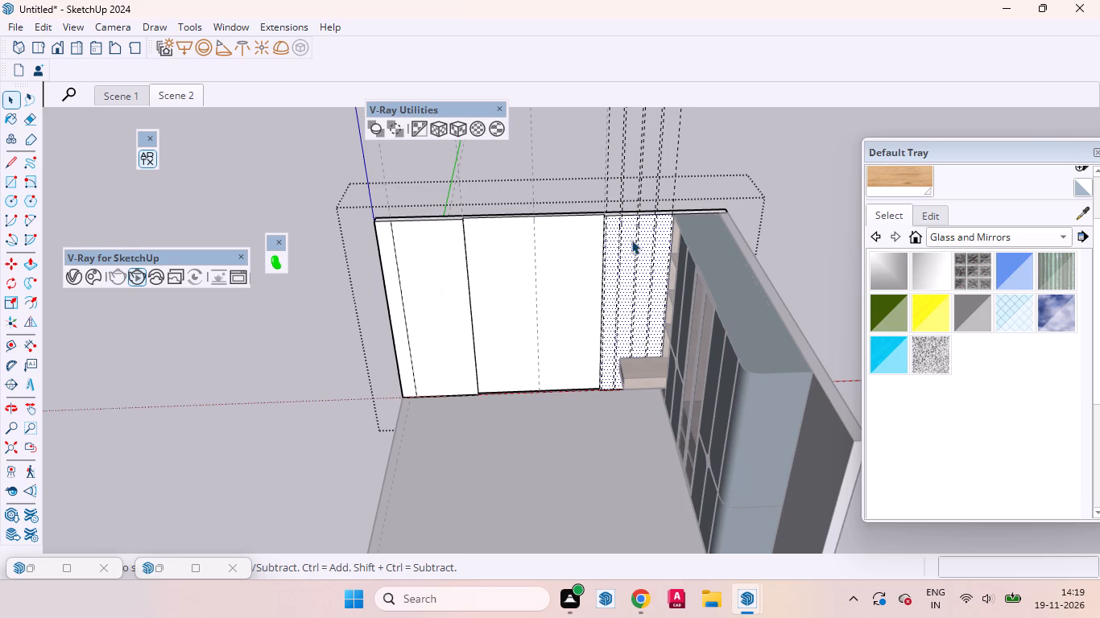
scroll(684, 225, "up", 1)
scroll(693, 225, "down", 1)
scroll(403, 269, "up", 3)
left_click(428, 287)
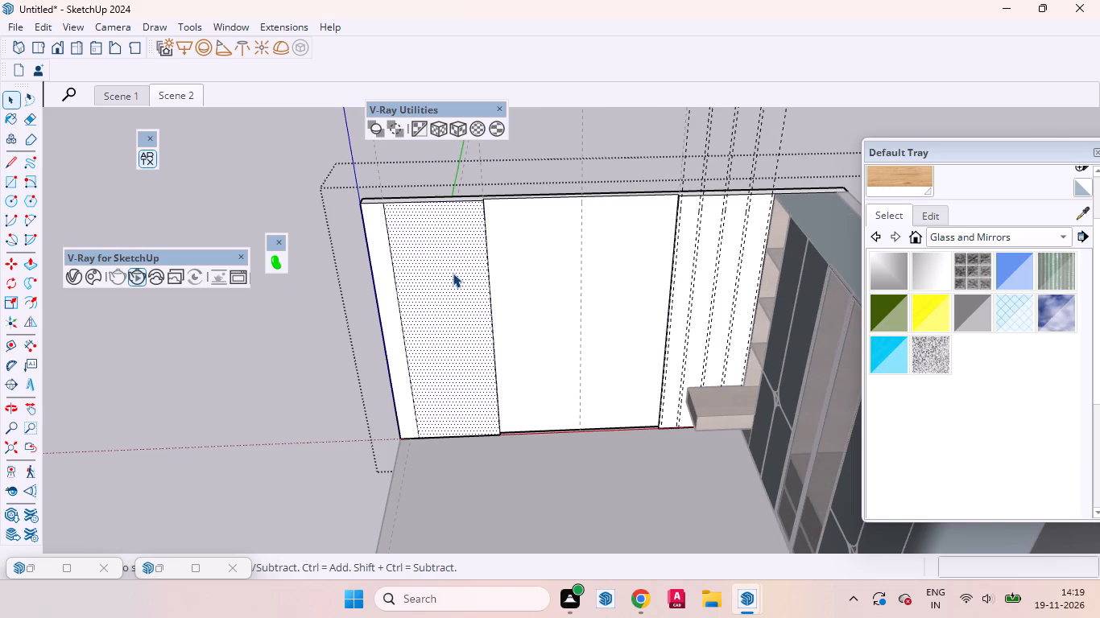
key("t")
scroll(453, 269, "up", 3)
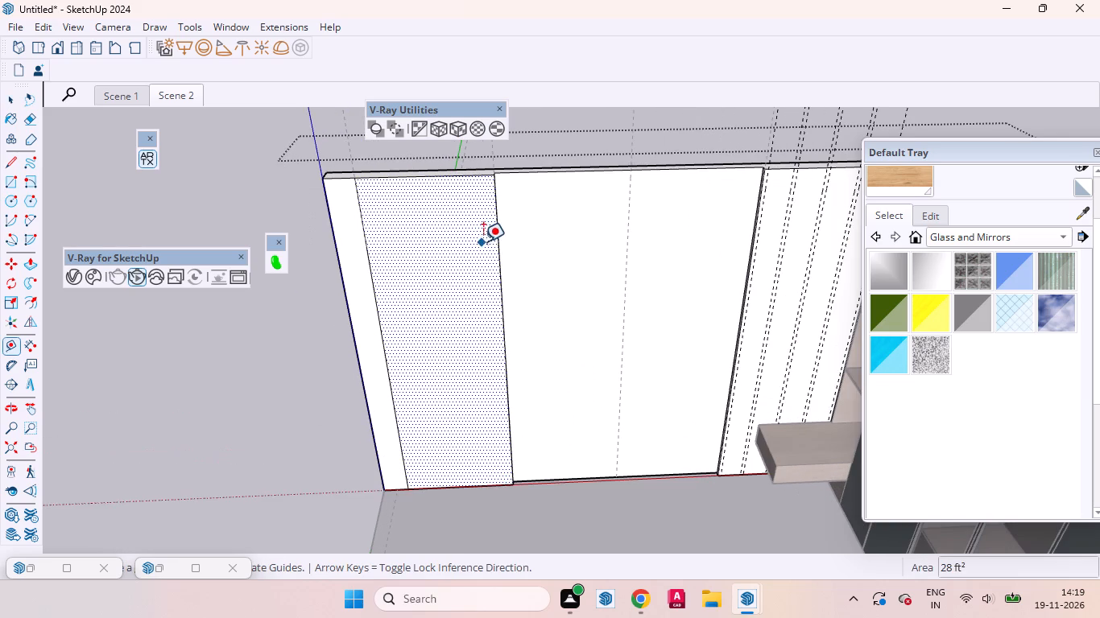
left_click(494, 236)
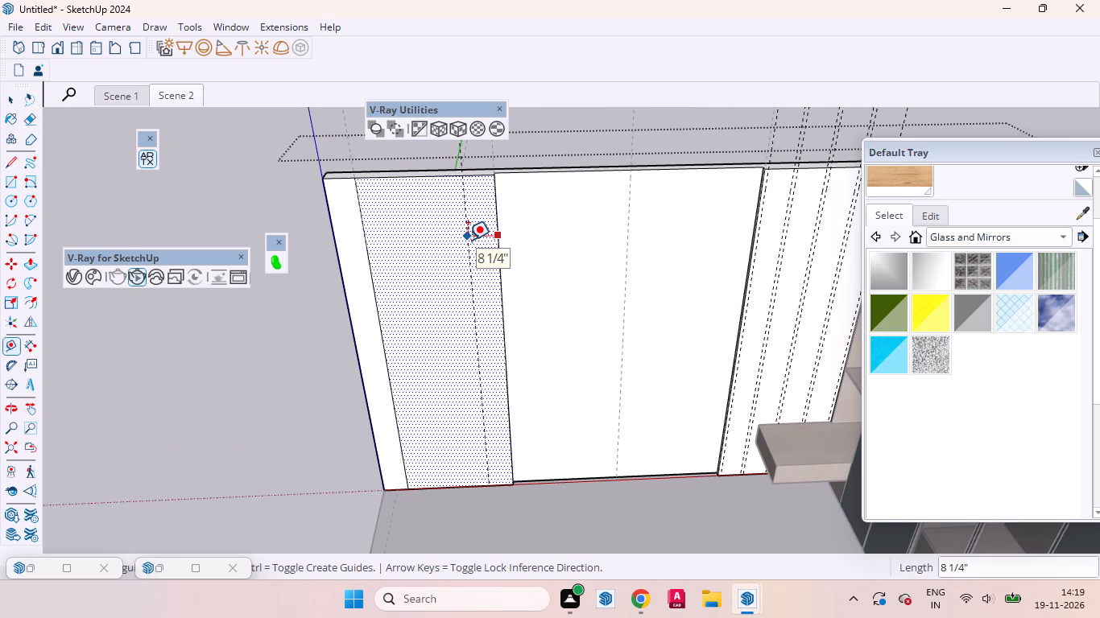
key("1")
key("Return")
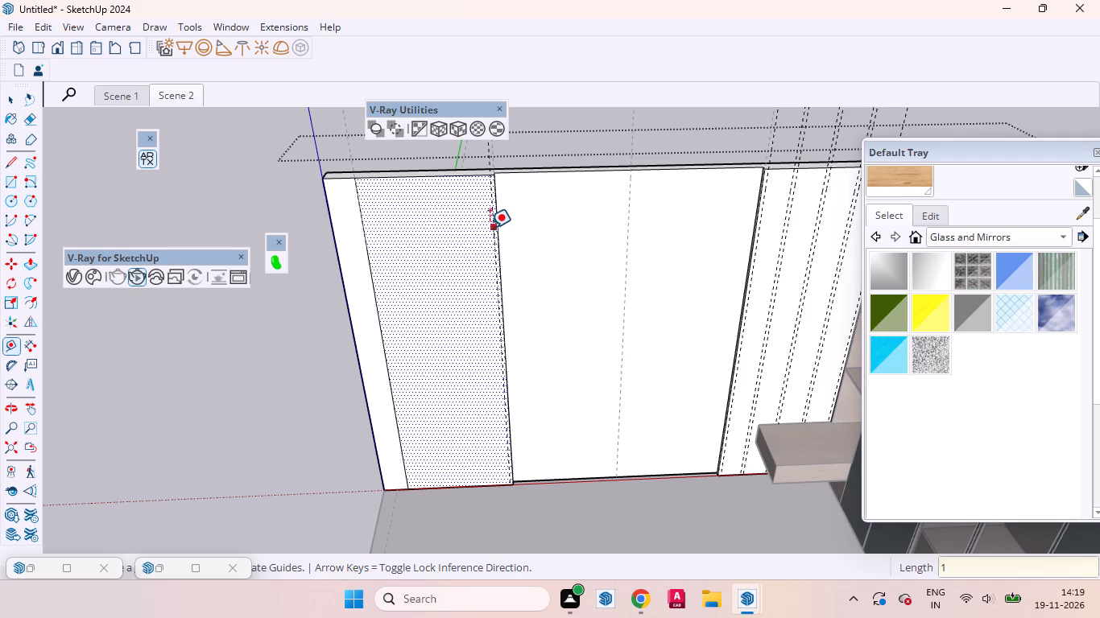
Add two pairs of vertical guides on the far 3' panel, continuing from its 1" edge guide at alternating 8" and 1" spacings.
left_click(491, 225)
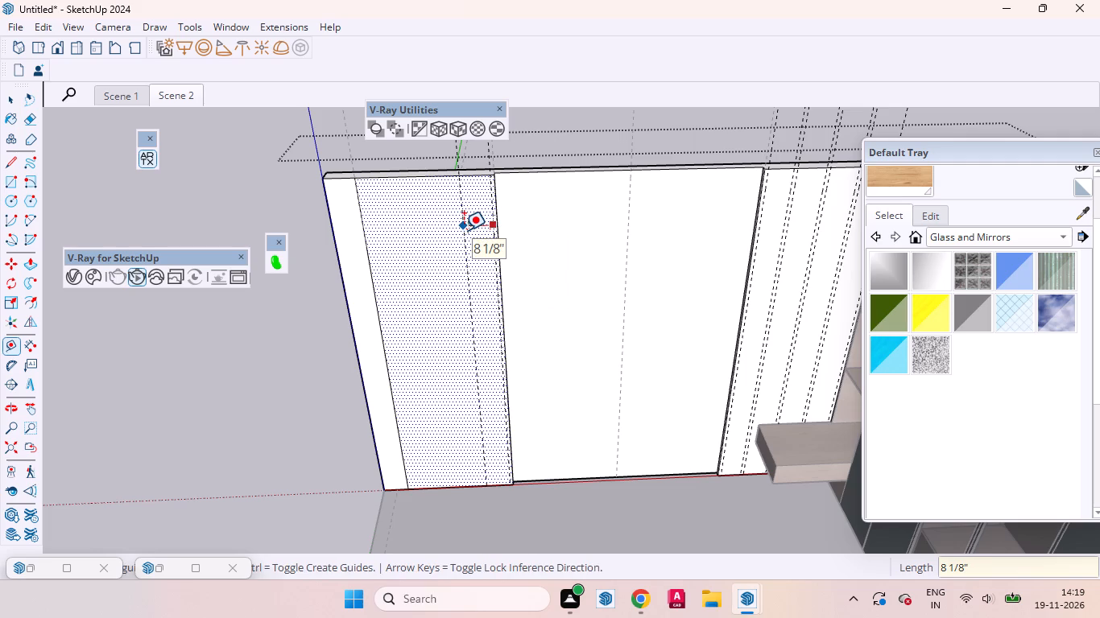
key("8")
key("Return")
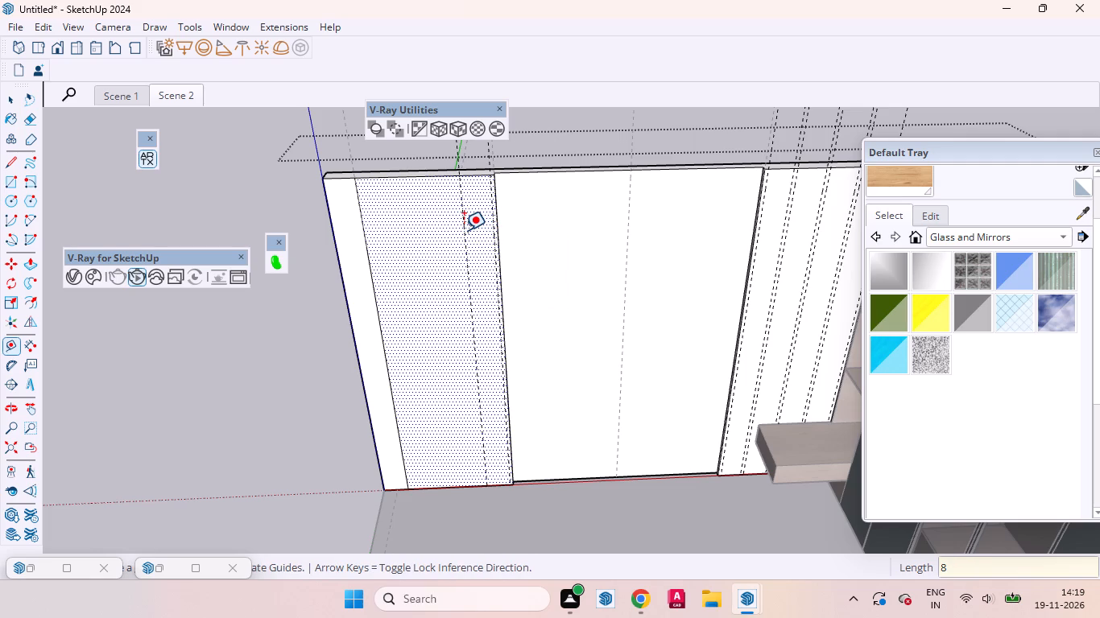
left_click(463, 228)
key("1")
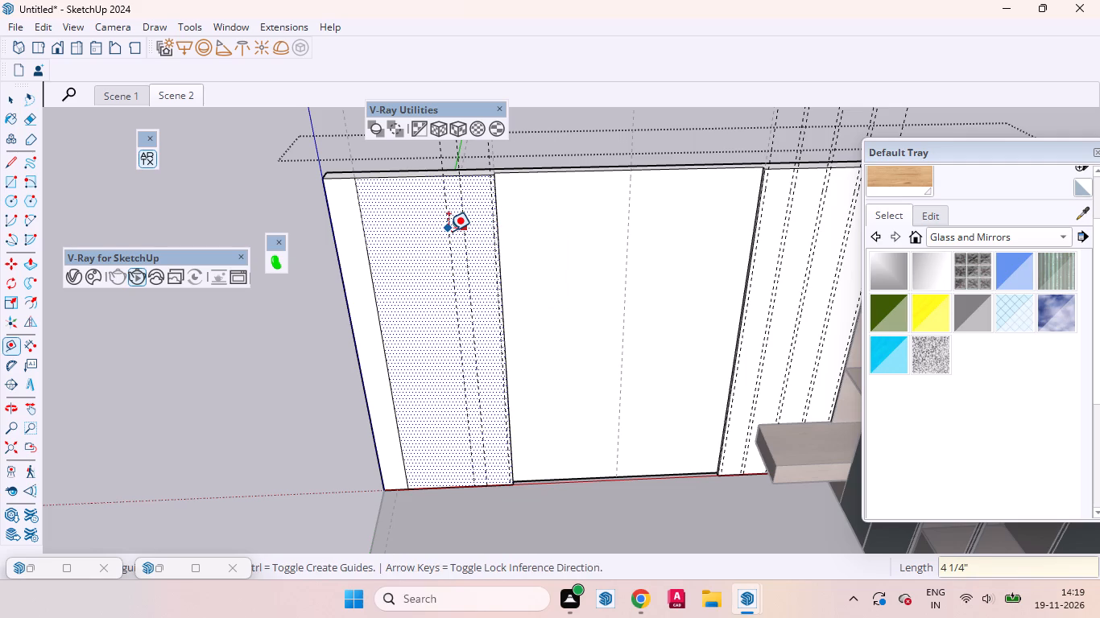
key("Return")
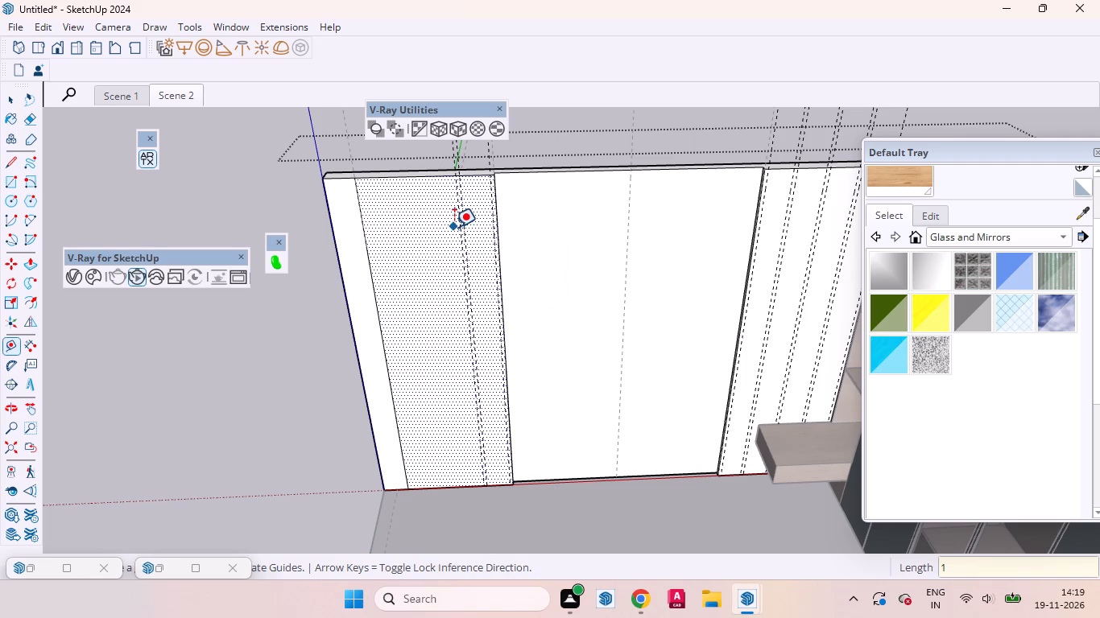
left_click(457, 225)
key("8")
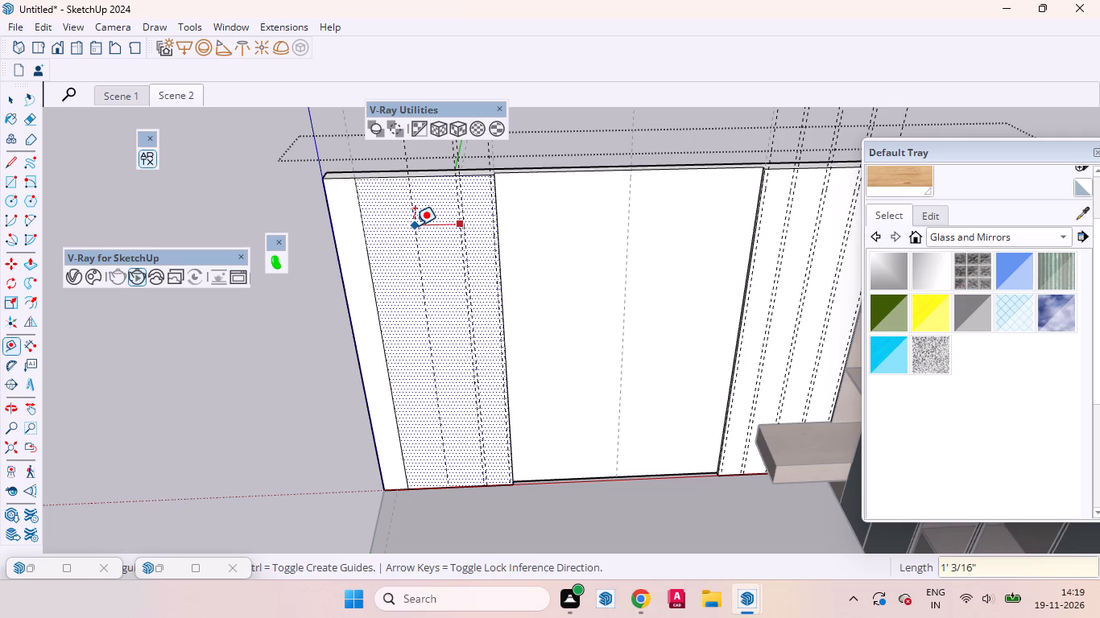
key("Return")
left_click(428, 220)
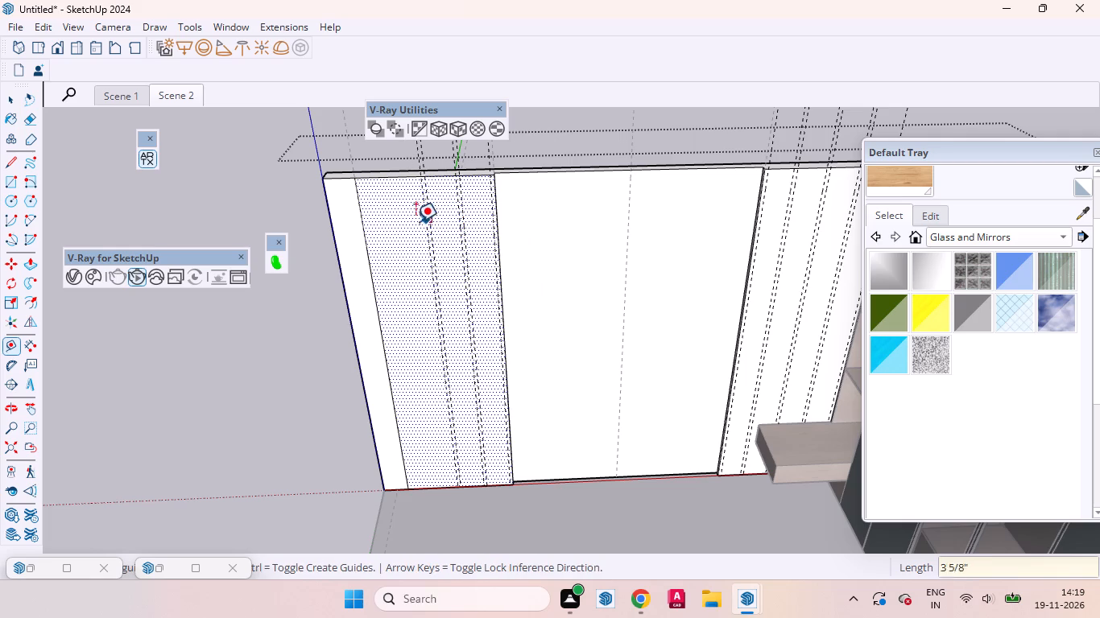
left_click(419, 221)
Add a third pair of vertical guides on the far 3' panel, continuing from the last guide at 8" and 1" spacings.
scroll(420, 192, "up", 4)
left_click(420, 192)
key("8")
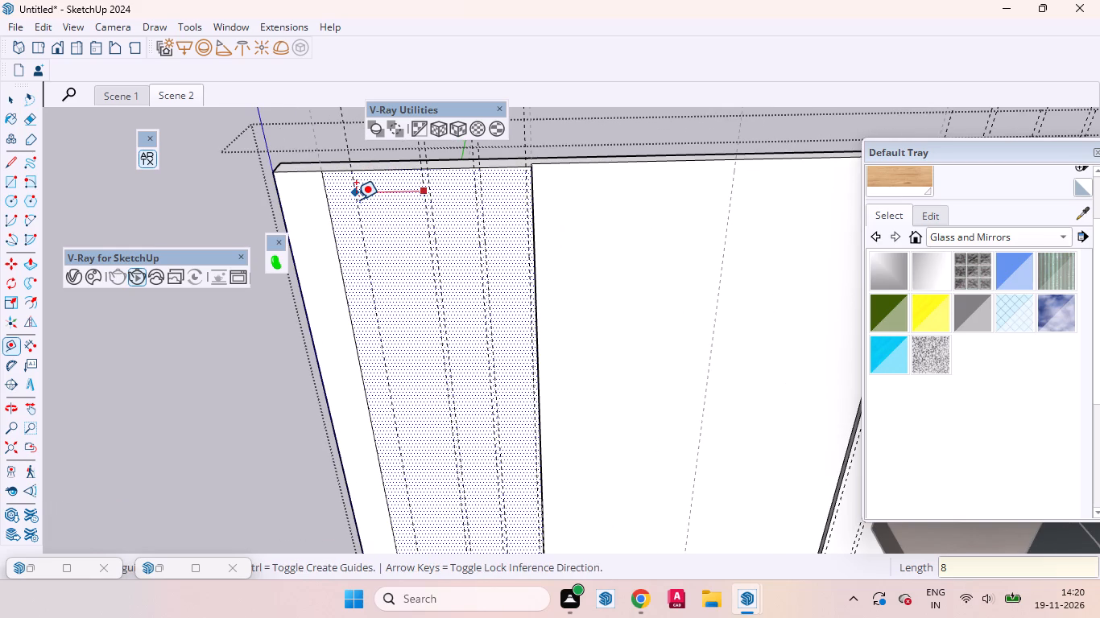
key("Return")
left_click(382, 212)
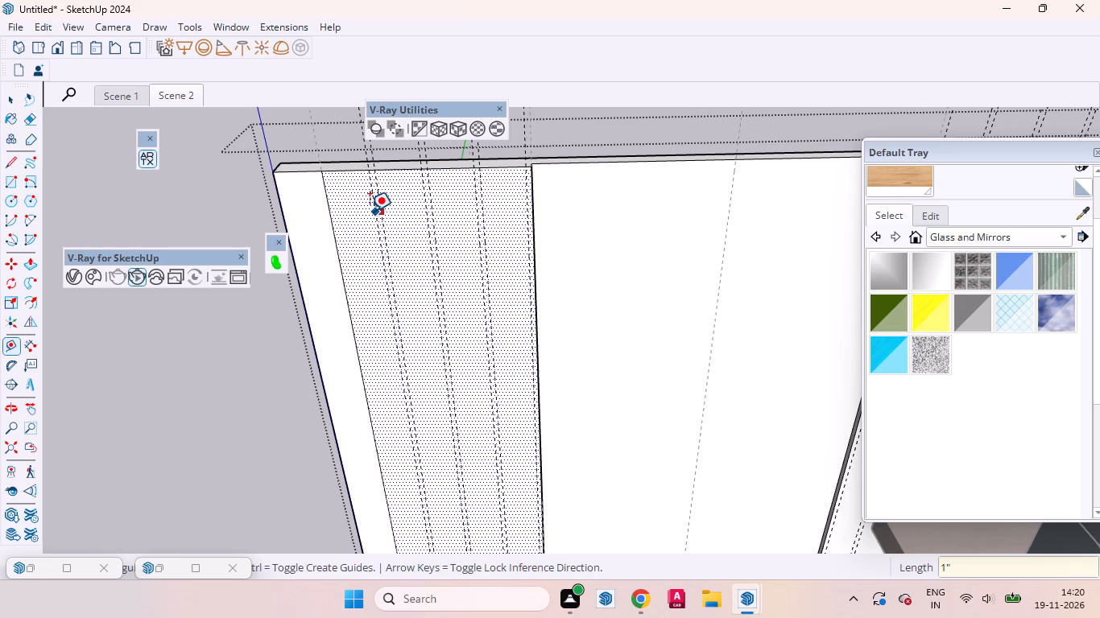
left_click(370, 211)
left_click(370, 192)
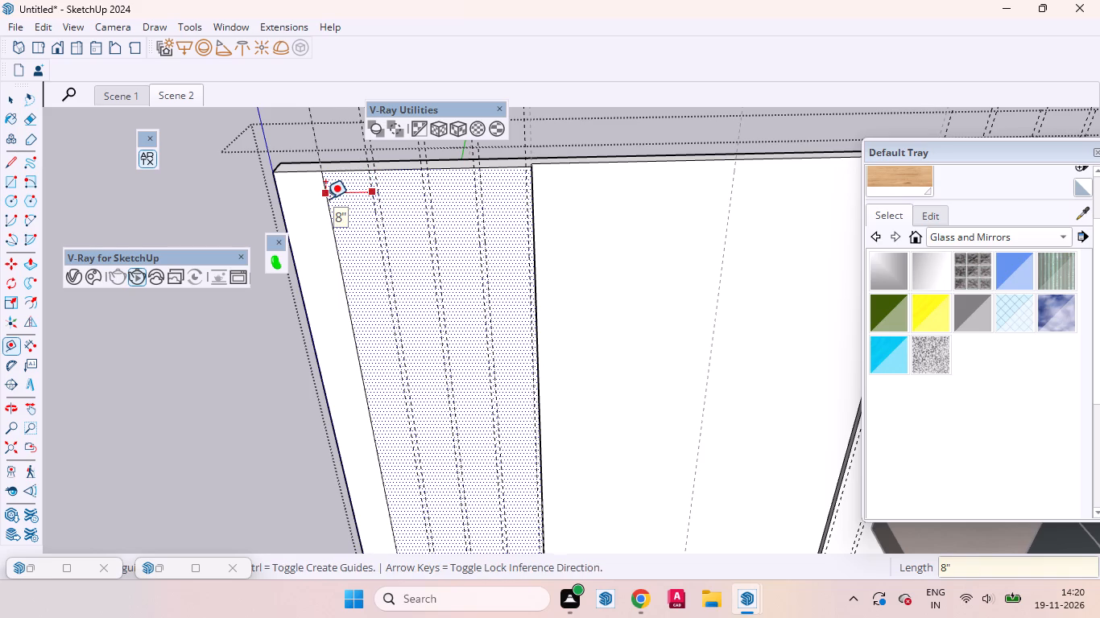
key("space")
Divide the far panel's vertical edge beside the recessed middle panel into 6 equal segments.
scroll(364, 248, "down", 9)
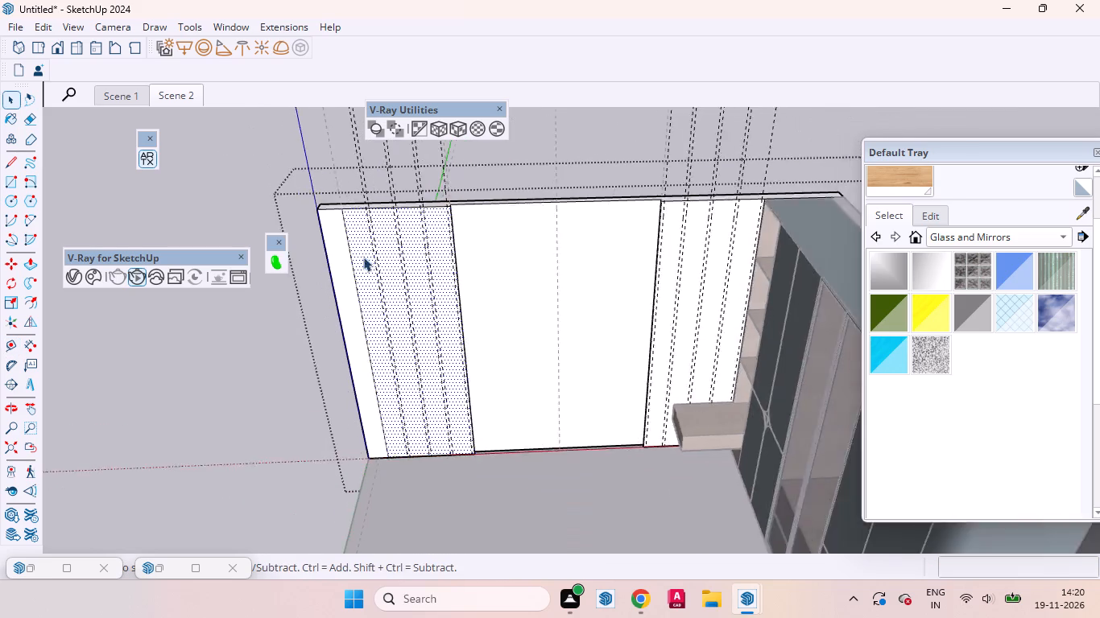
scroll(363, 257, "down", 5)
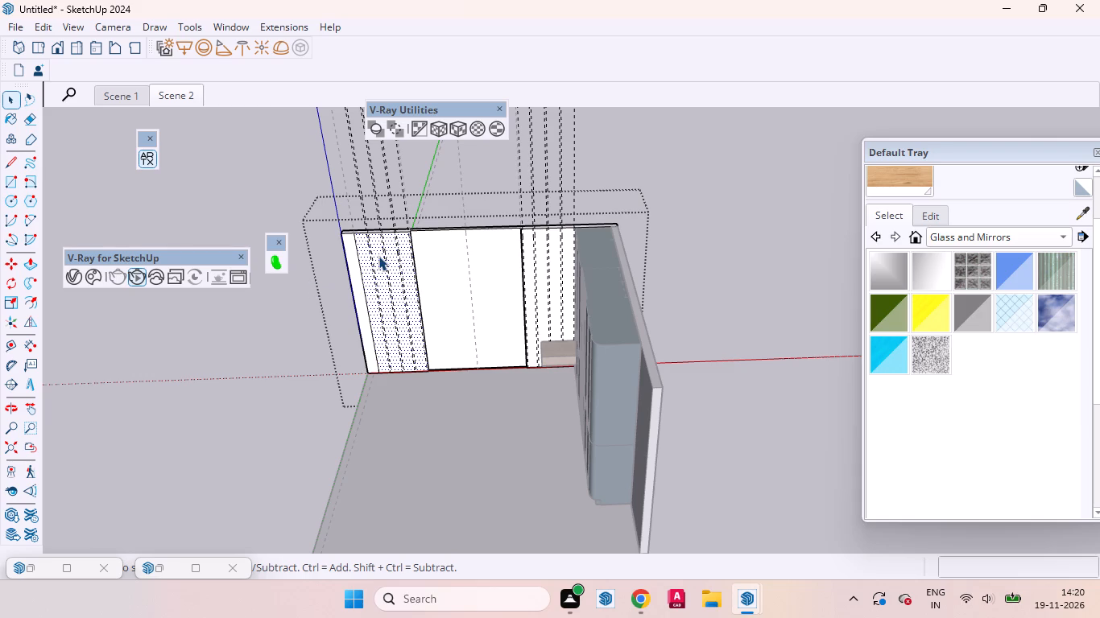
scroll(378, 256, "up", 6)
middle_click_drag(428, 290, 432, 221)
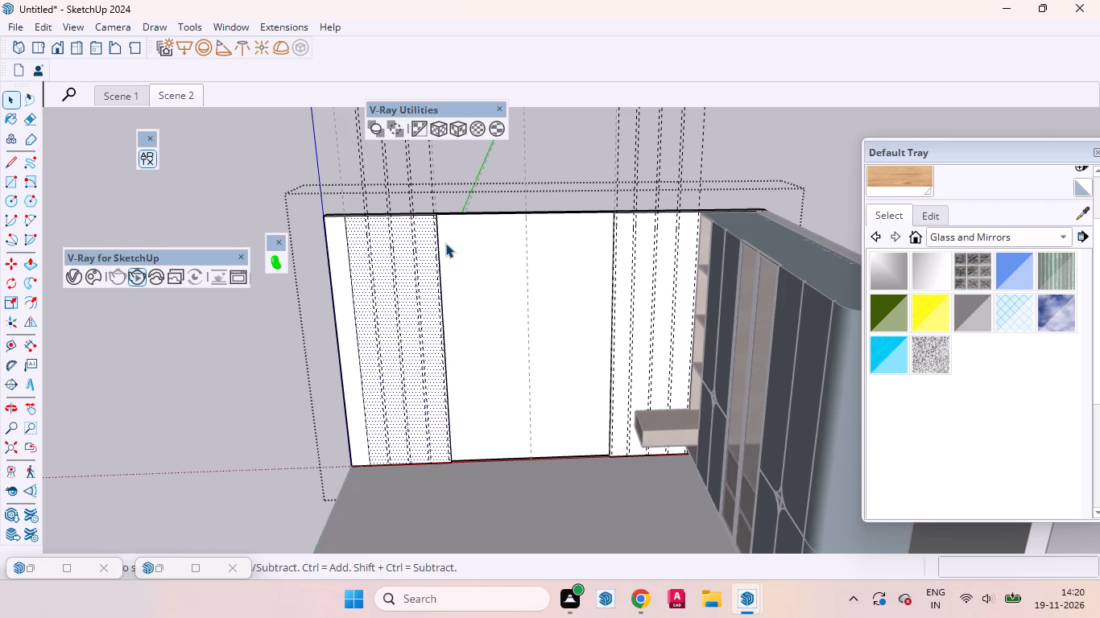
left_click(438, 249)
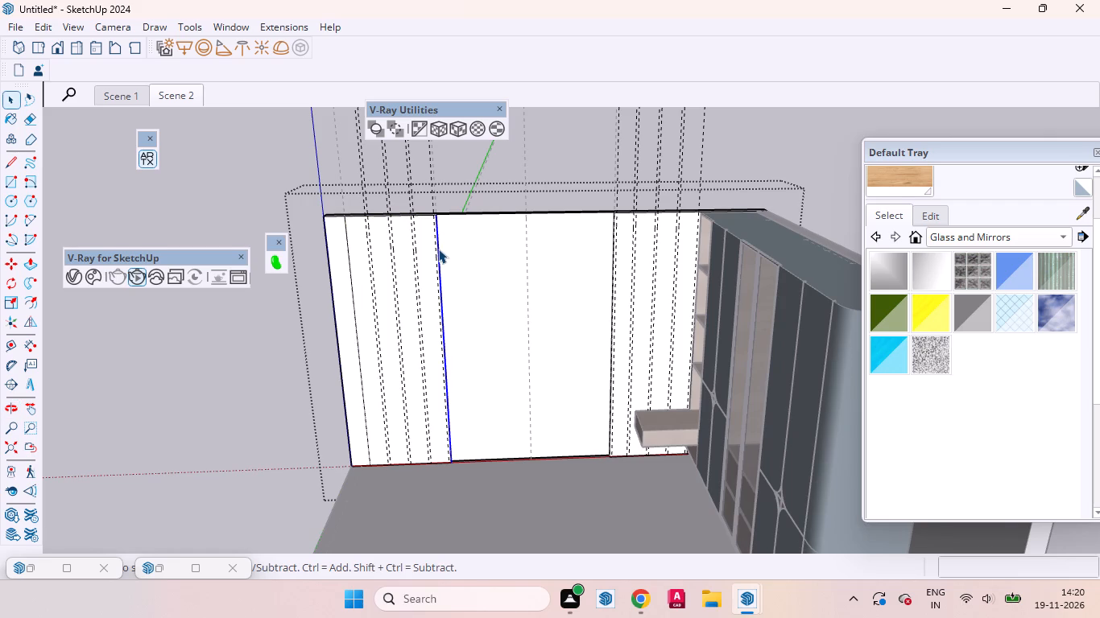
right_click(438, 249)
left_click(478, 357)
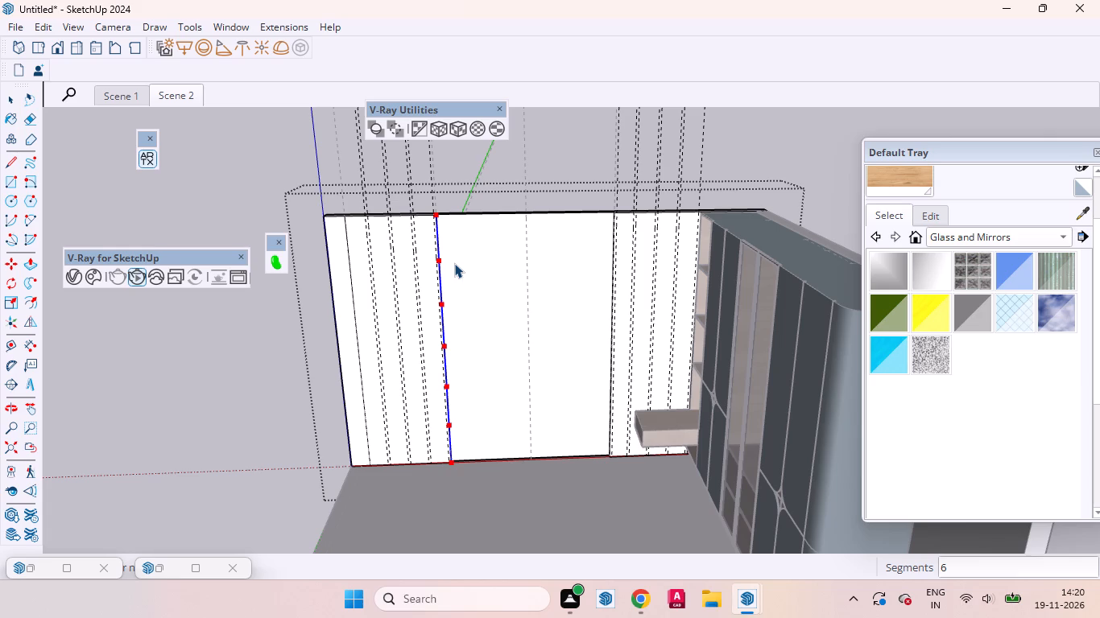
left_click(454, 263)
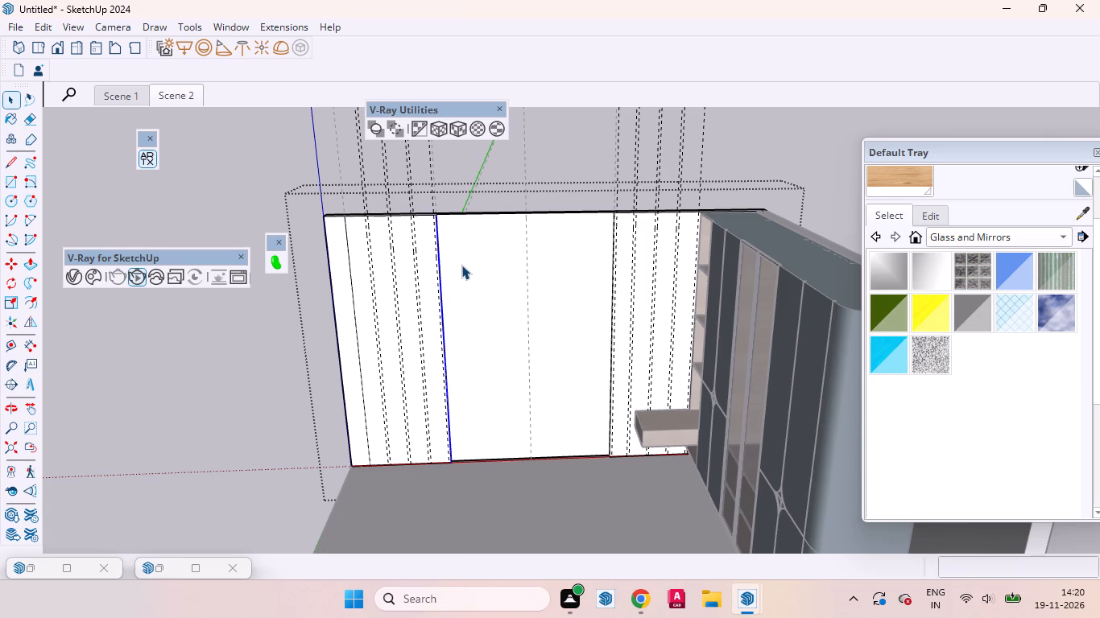
Draw five horizontal 3' lines across the far panel from the edge's division points, splitting it into six equal rows.
key("l")
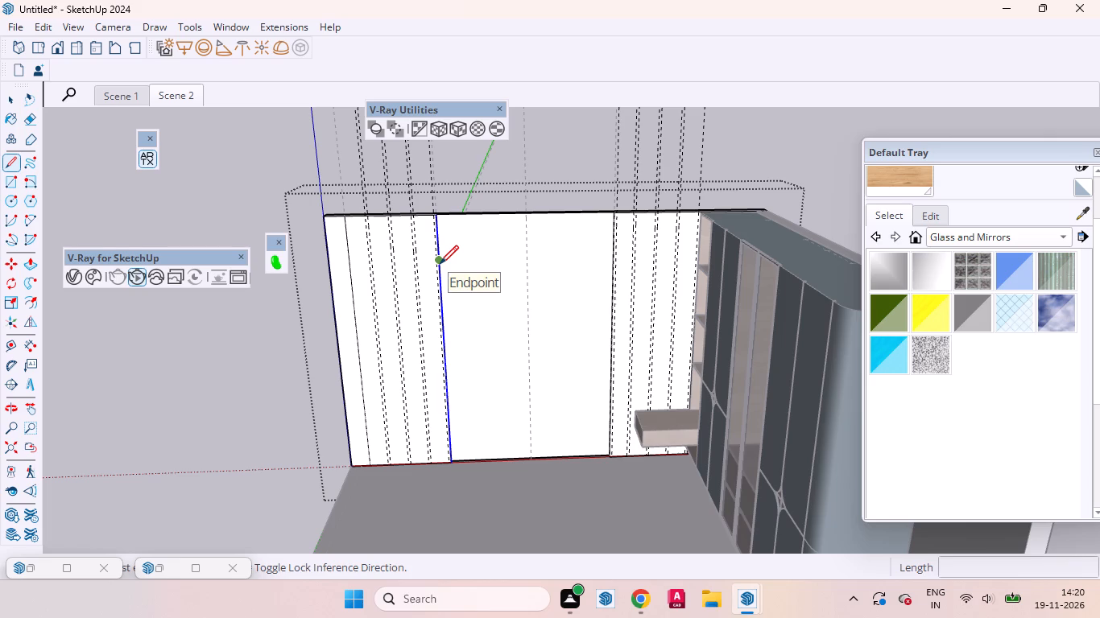
left_click(440, 264)
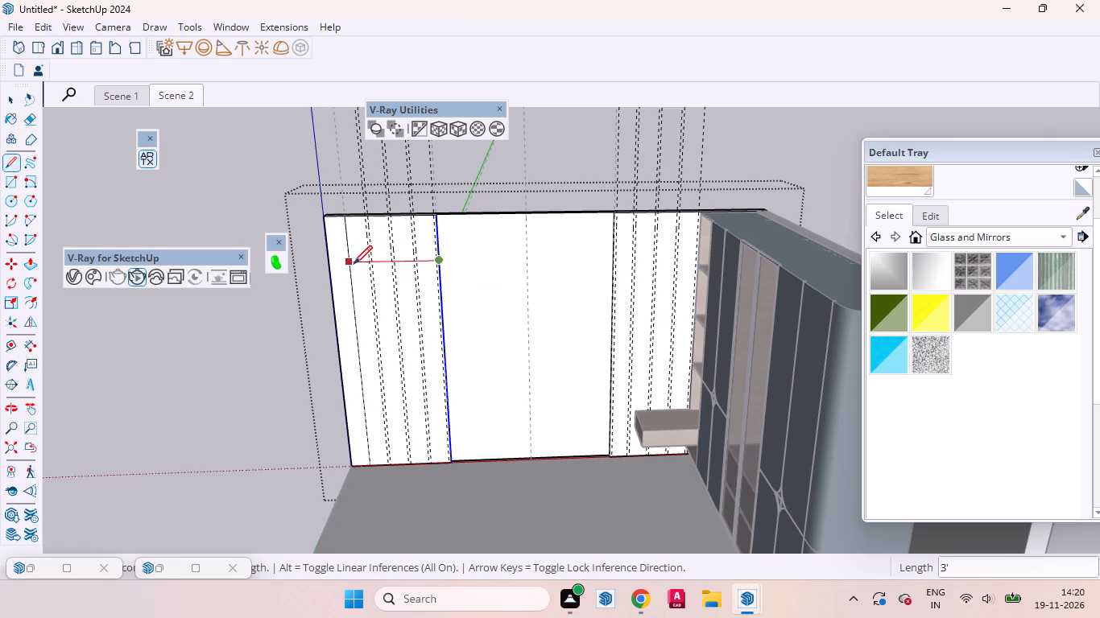
left_click(354, 264)
key("space")
left_click(384, 288)
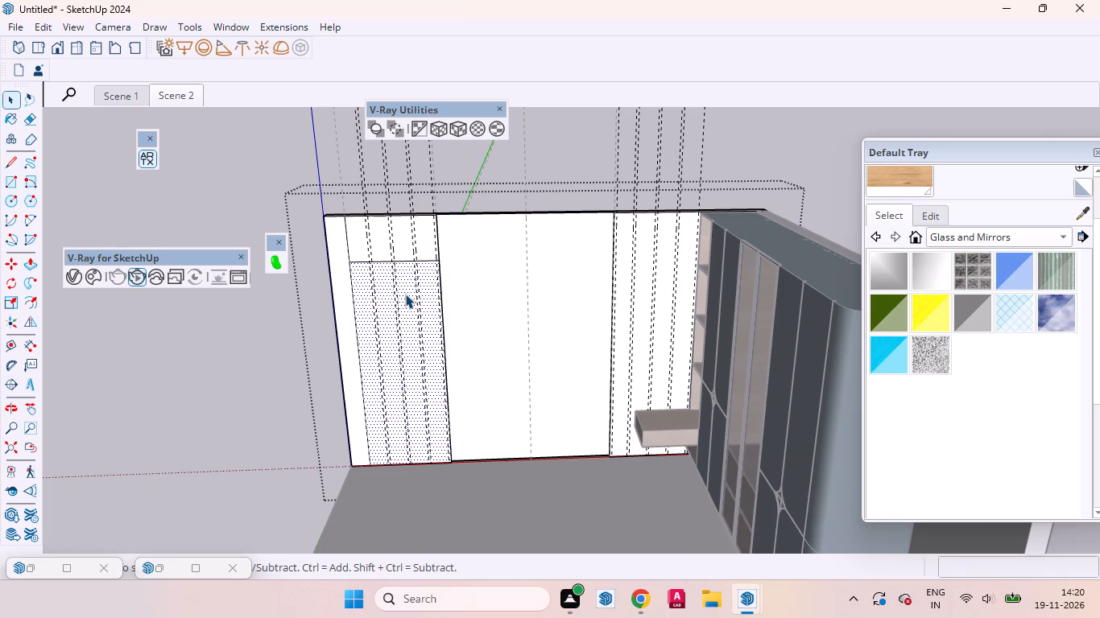
key("l")
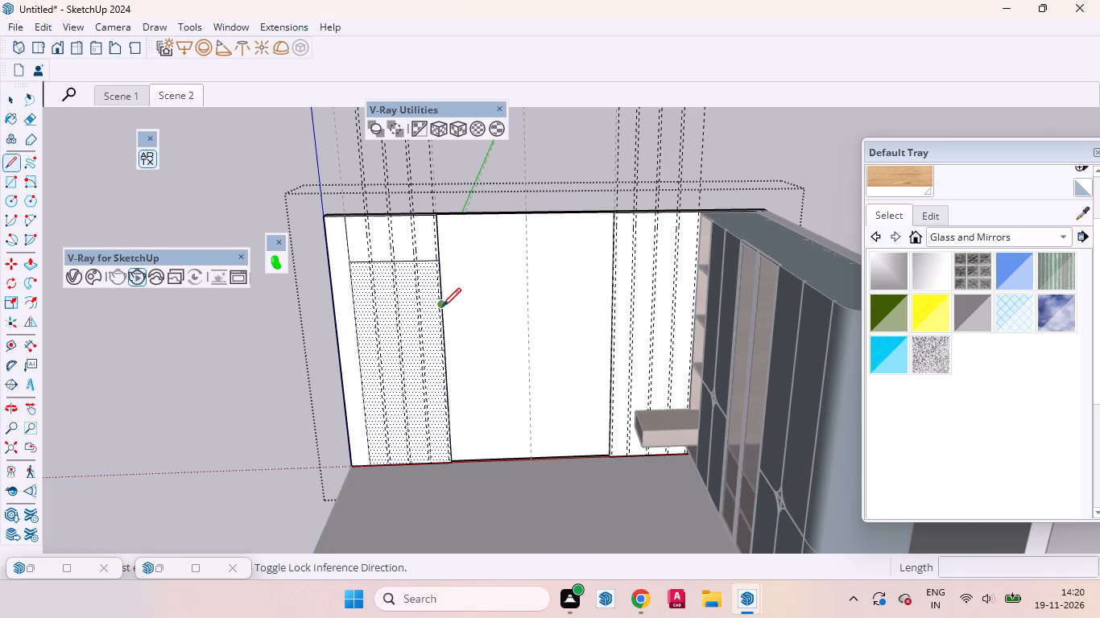
left_click(442, 307)
left_click(357, 309)
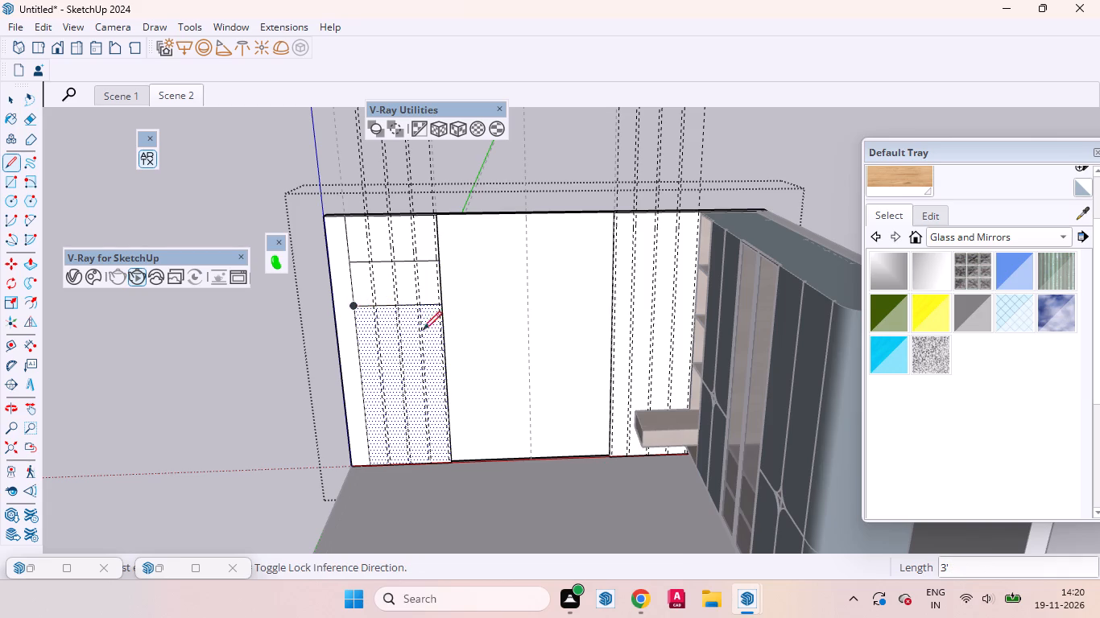
left_click(445, 348)
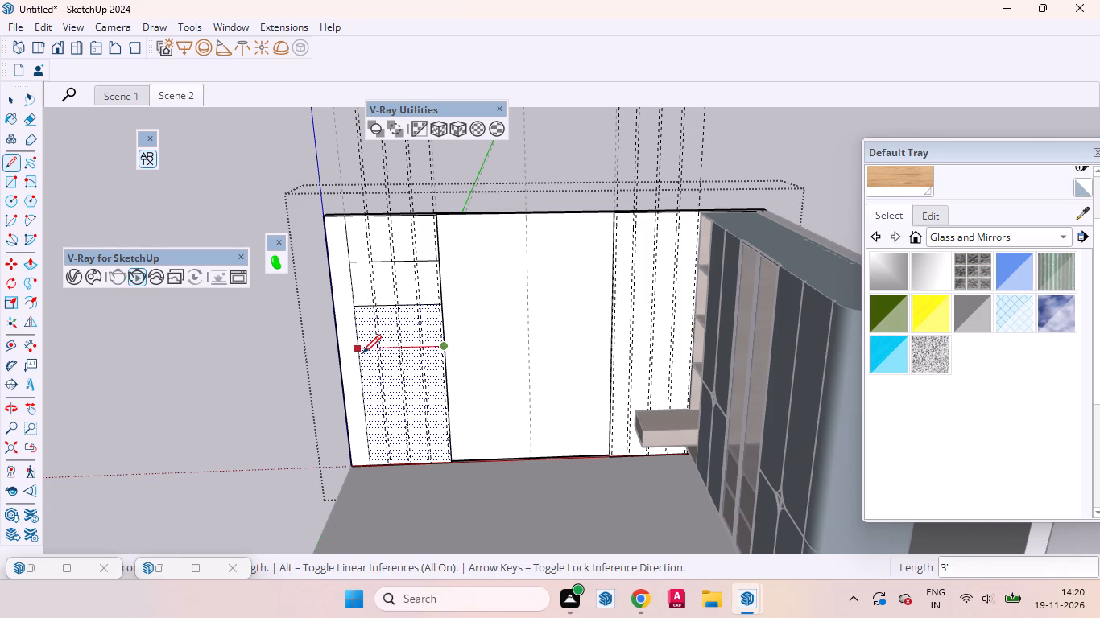
left_click(360, 353)
left_click(445, 388)
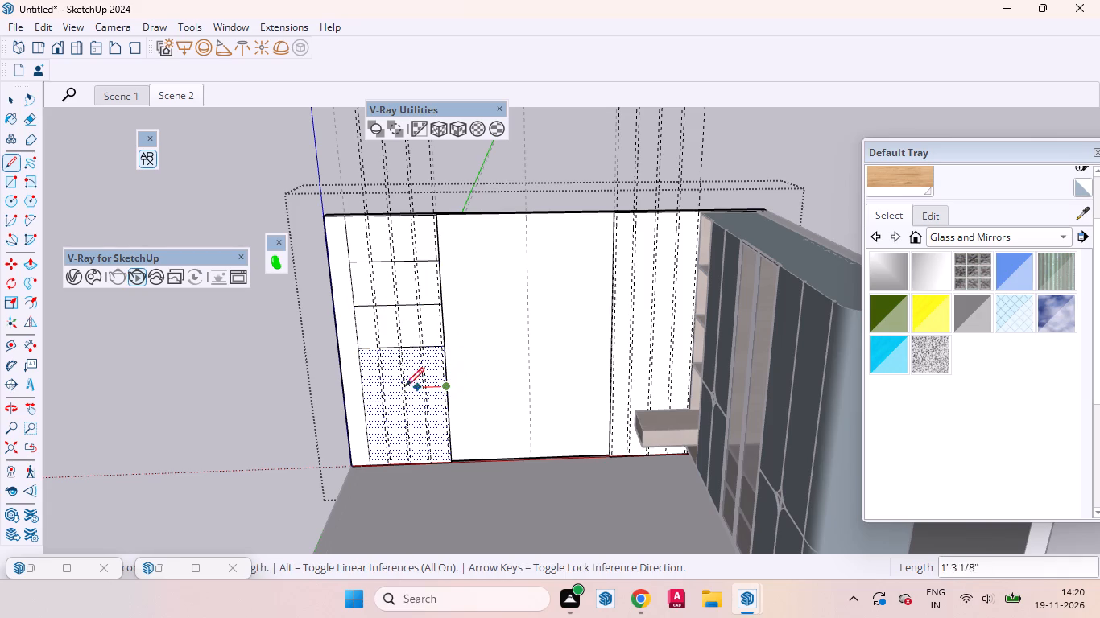
left_click(363, 390)
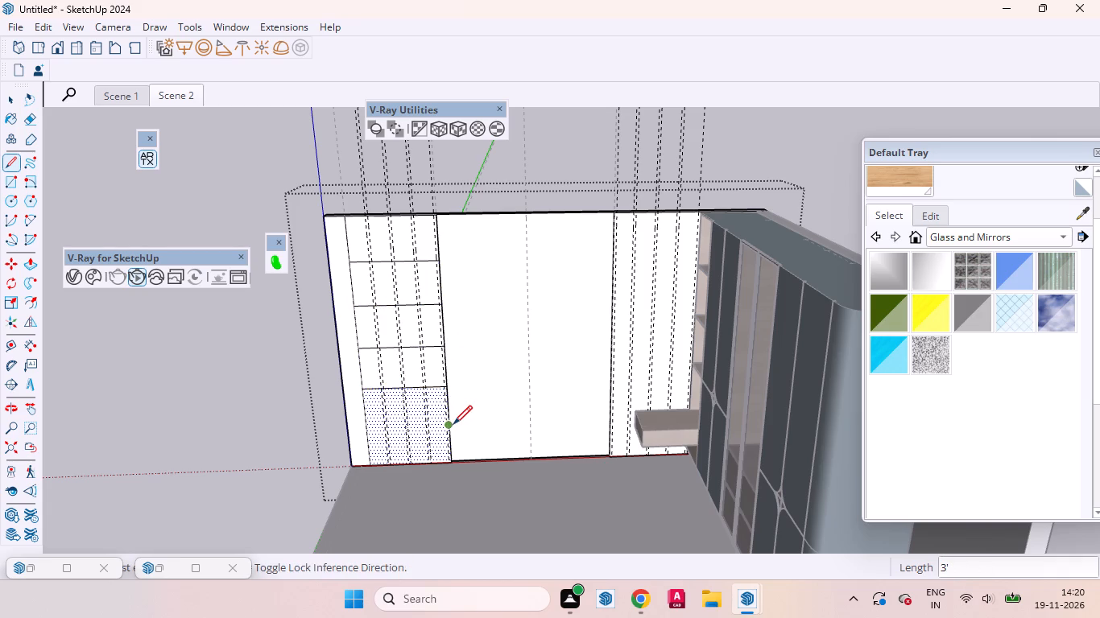
left_click(453, 424)
left_click(369, 431)
key("space")
left_click(416, 404)
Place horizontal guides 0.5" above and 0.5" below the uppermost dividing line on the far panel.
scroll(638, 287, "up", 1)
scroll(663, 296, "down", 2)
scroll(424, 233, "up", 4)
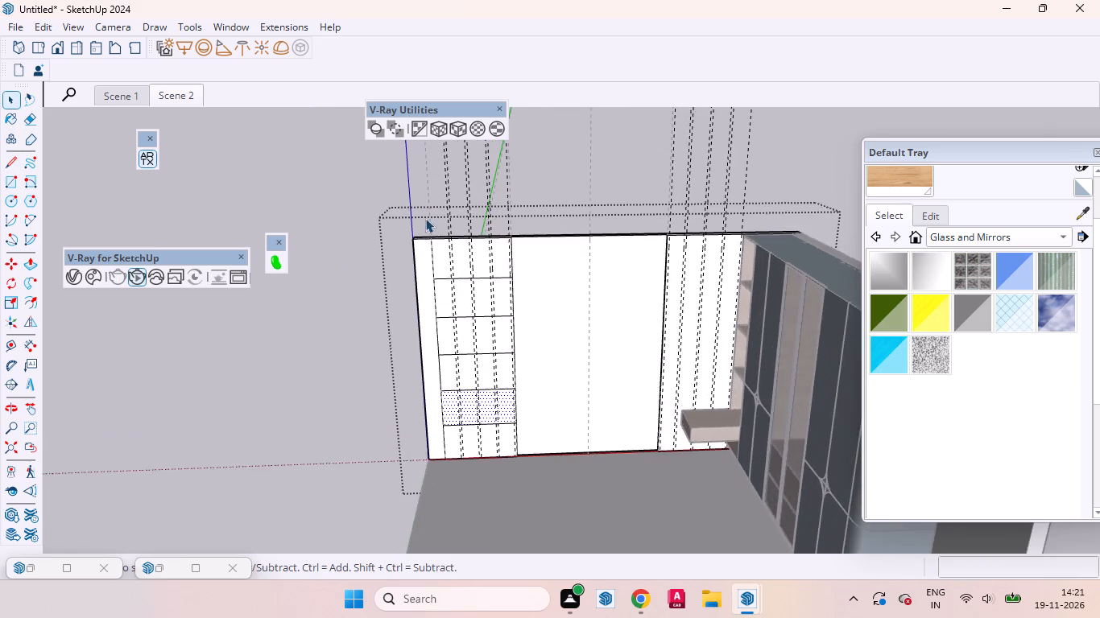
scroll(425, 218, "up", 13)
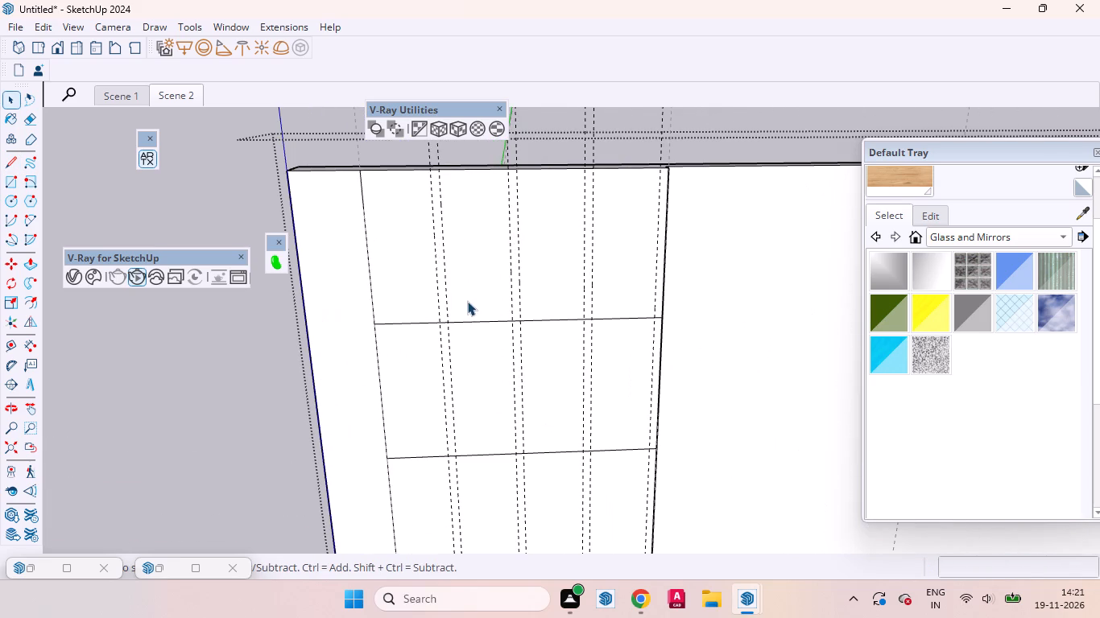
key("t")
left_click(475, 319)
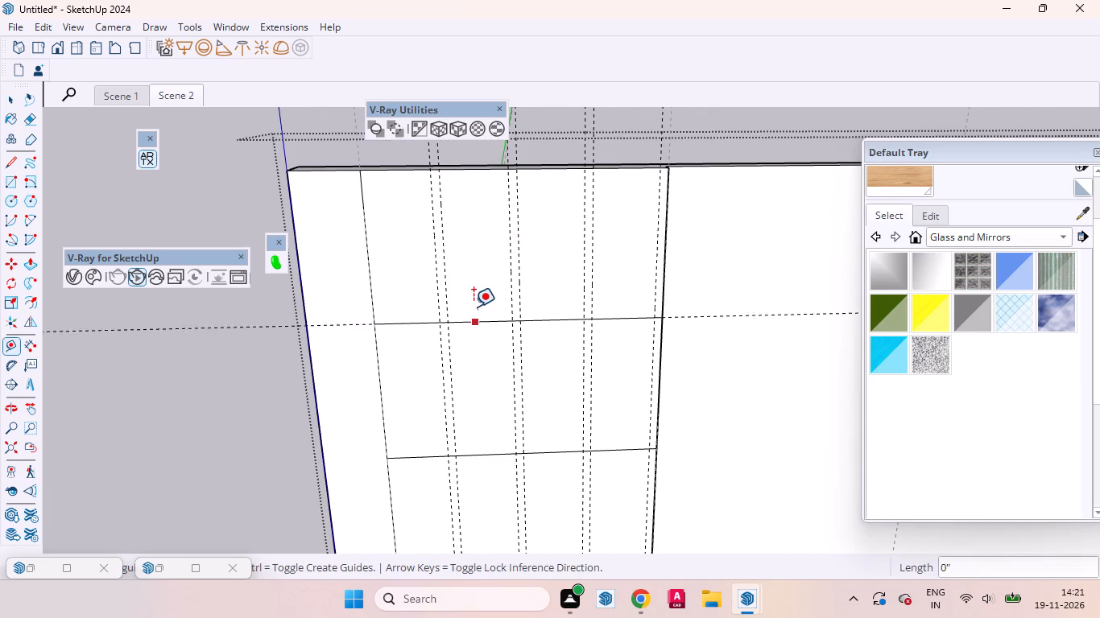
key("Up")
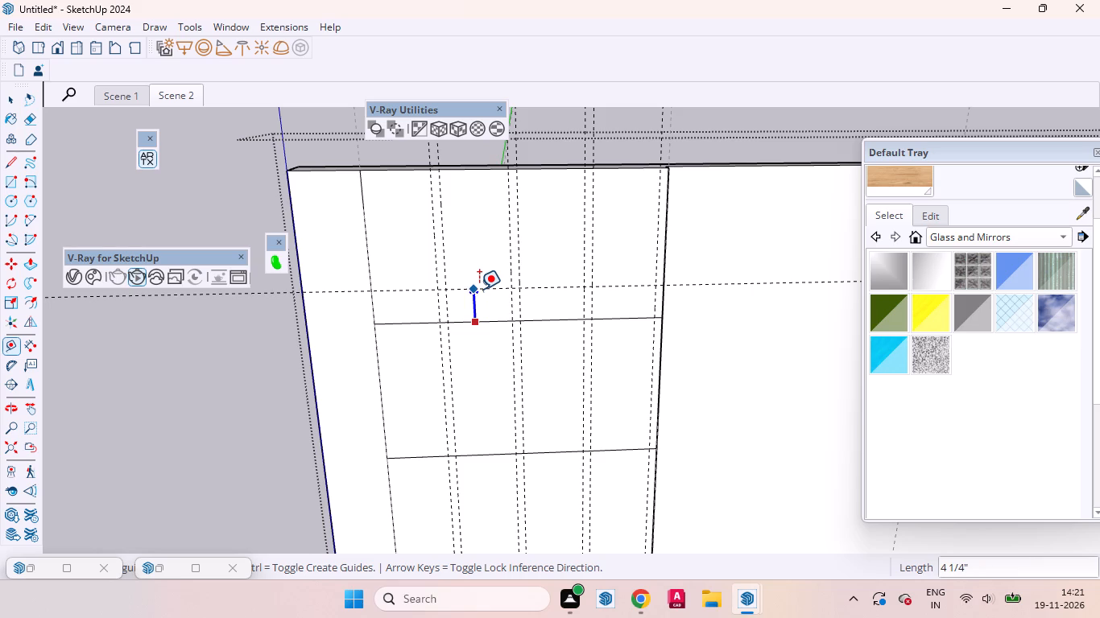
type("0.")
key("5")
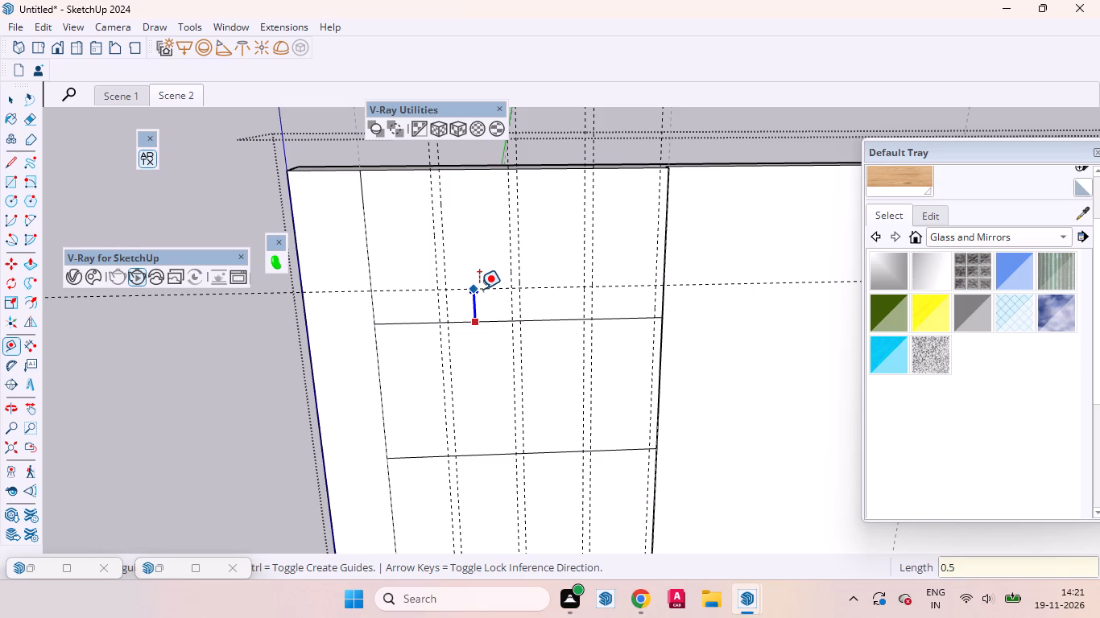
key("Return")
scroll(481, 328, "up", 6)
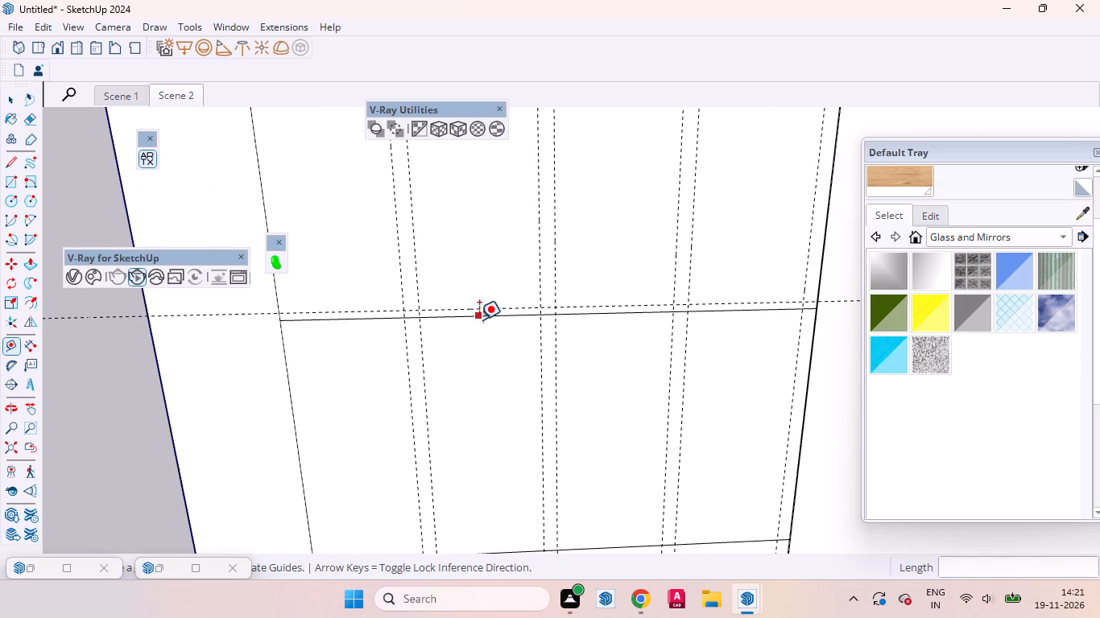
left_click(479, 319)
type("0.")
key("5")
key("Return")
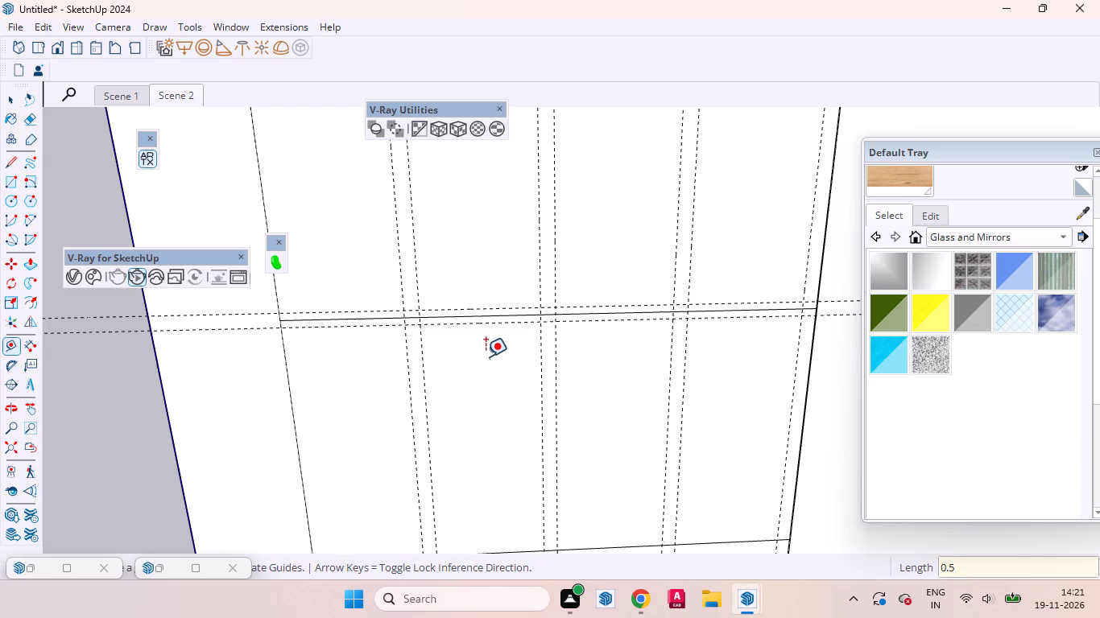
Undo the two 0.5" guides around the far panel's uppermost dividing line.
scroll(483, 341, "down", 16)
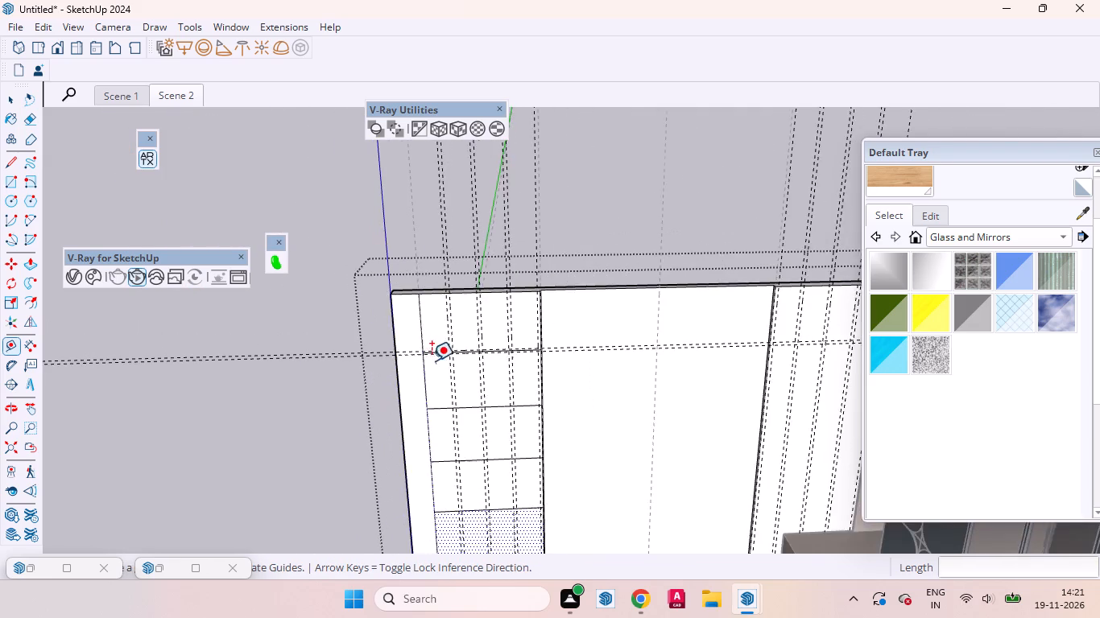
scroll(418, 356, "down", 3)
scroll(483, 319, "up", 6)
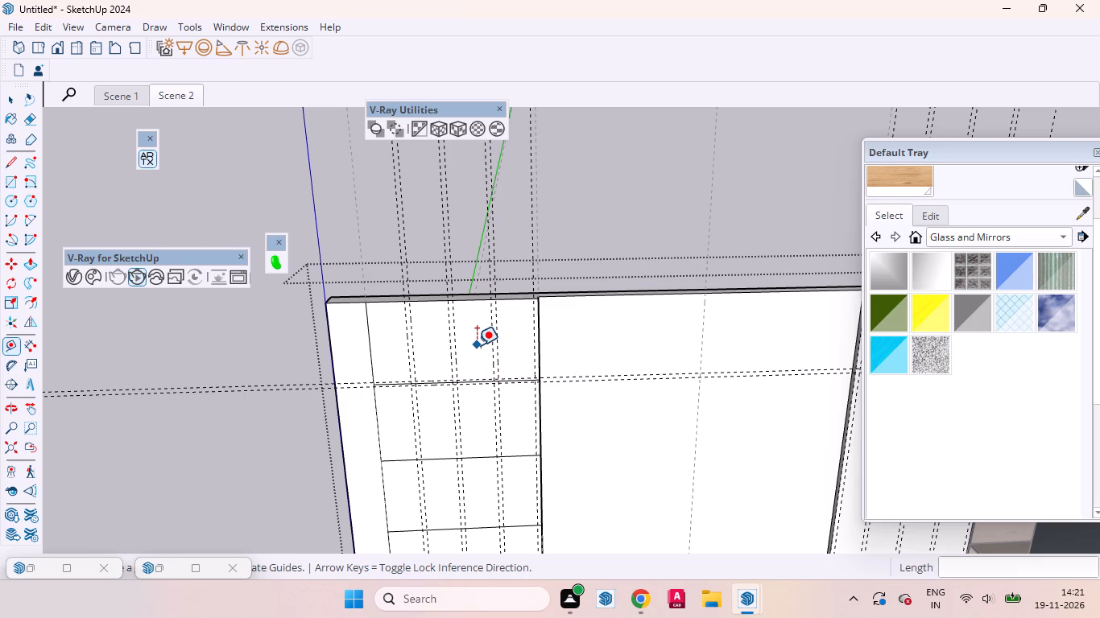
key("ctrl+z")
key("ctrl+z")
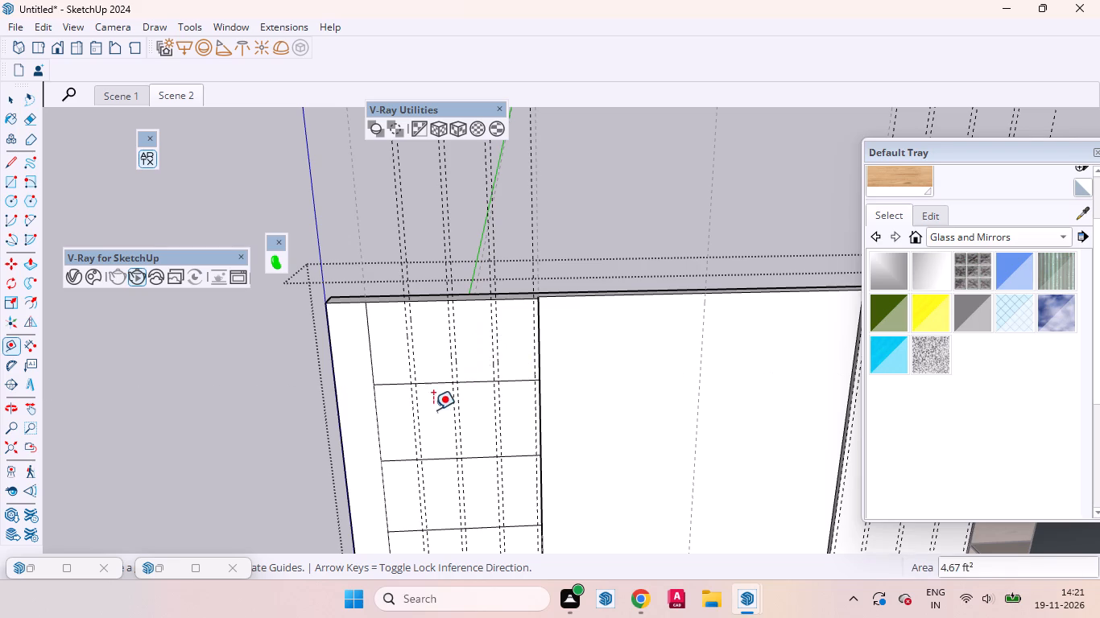
Place a horizontal guide 1" below the top edge of the far 3' panel.
scroll(433, 410, "up", 3)
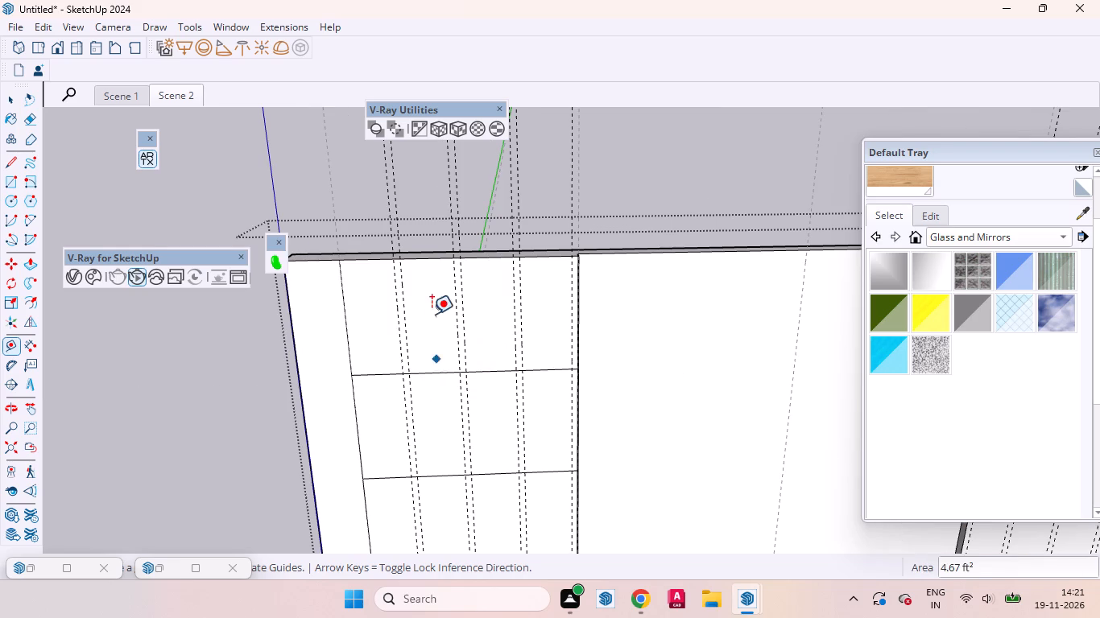
left_click(428, 261)
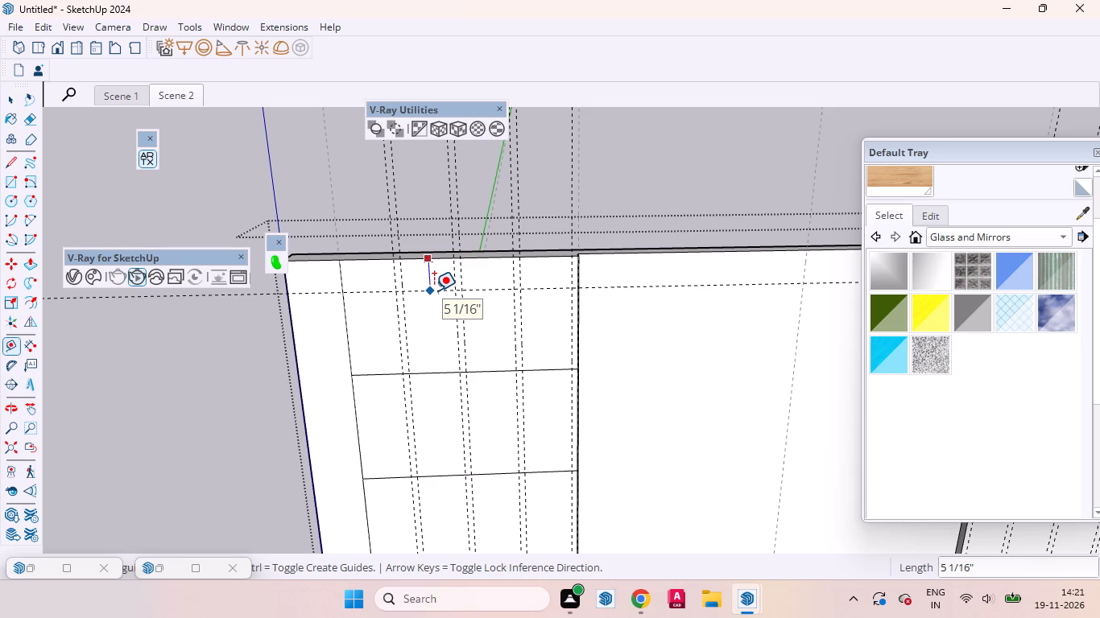
key("1")
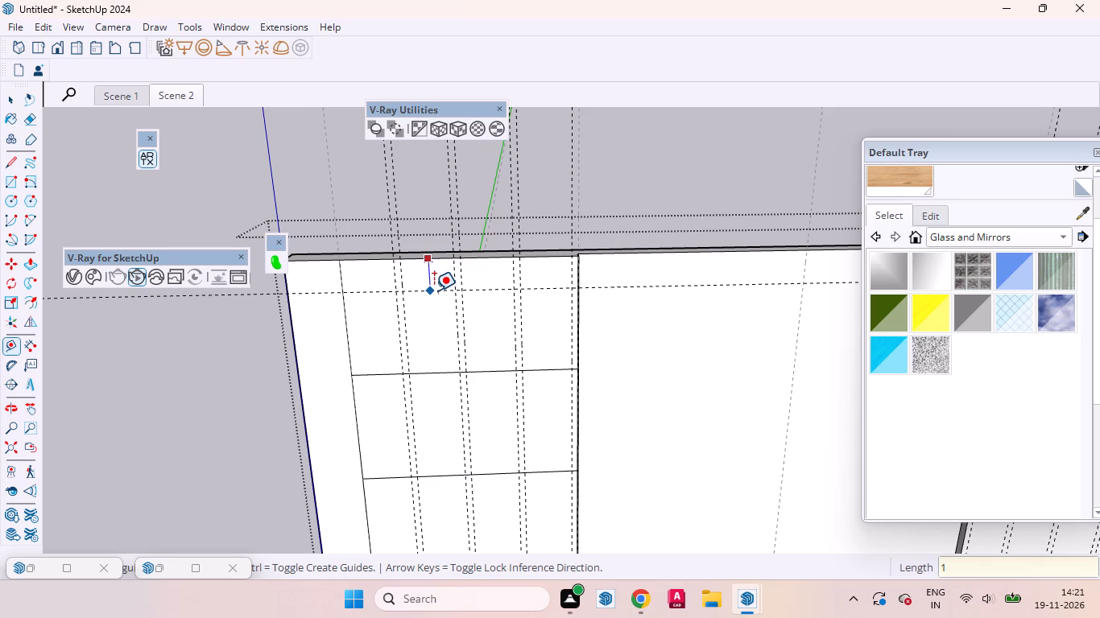
key("Return")
scroll(432, 283, "down", 10)
scroll(466, 238, "up", 1)
scroll(465, 240, "down", 3)
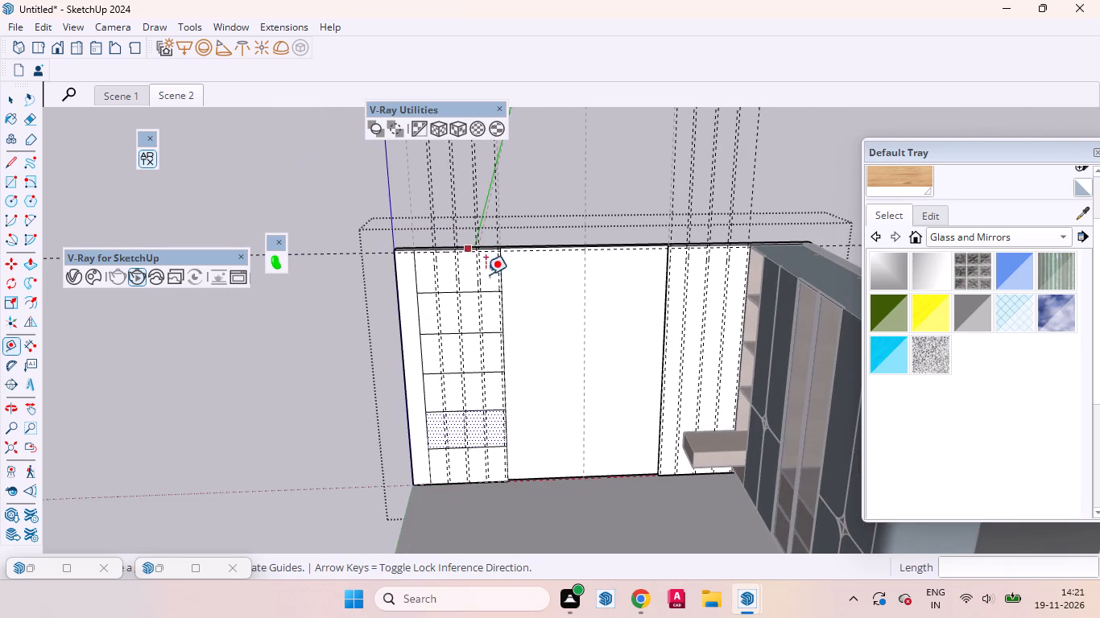
key("space")
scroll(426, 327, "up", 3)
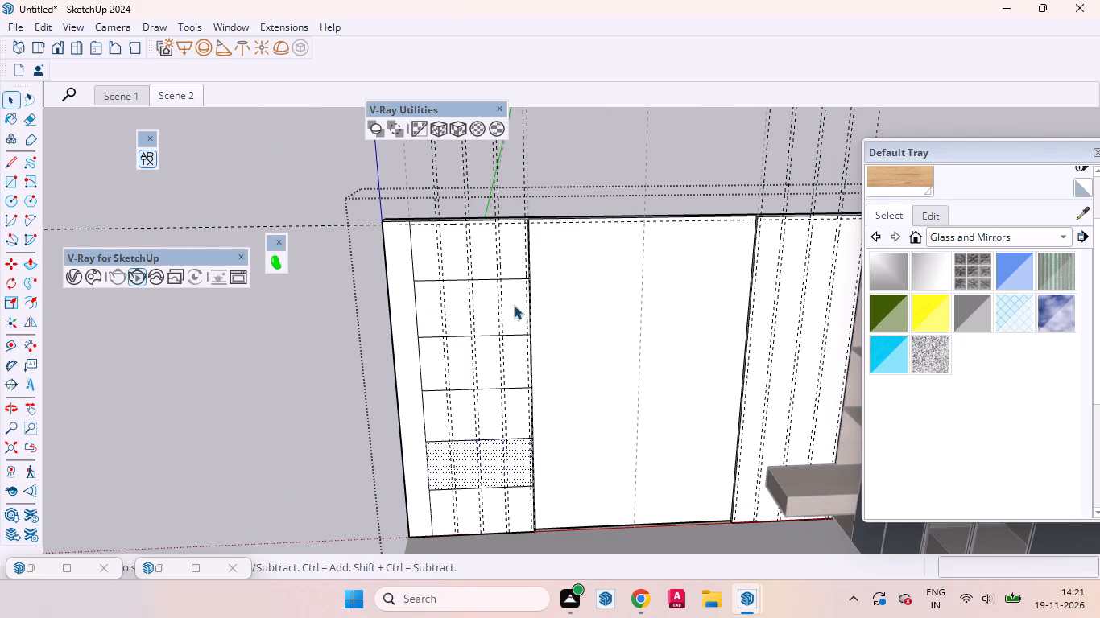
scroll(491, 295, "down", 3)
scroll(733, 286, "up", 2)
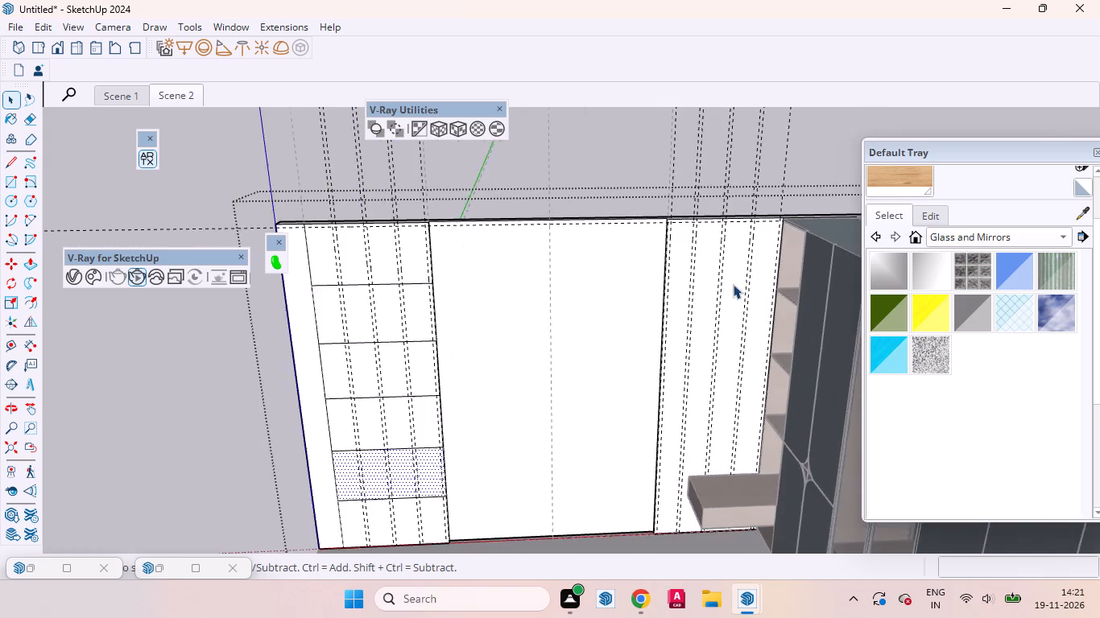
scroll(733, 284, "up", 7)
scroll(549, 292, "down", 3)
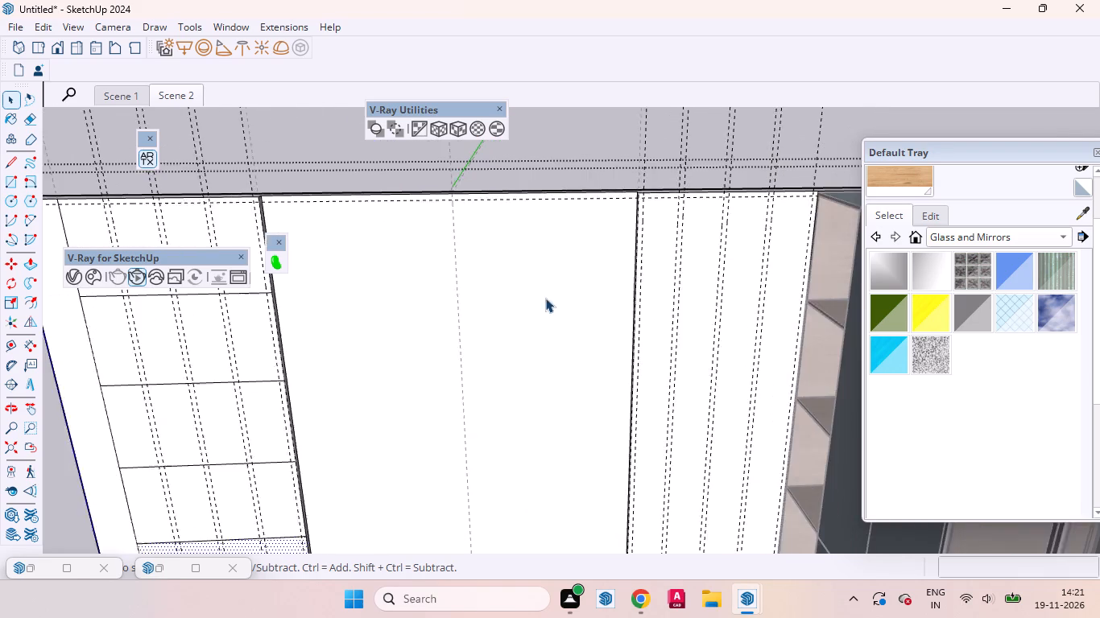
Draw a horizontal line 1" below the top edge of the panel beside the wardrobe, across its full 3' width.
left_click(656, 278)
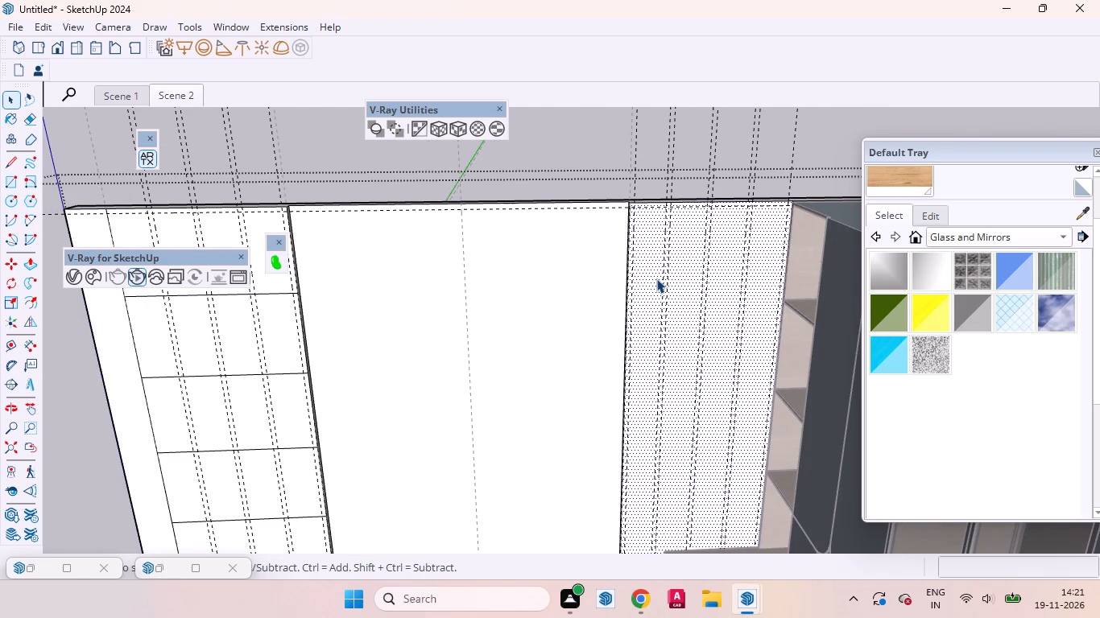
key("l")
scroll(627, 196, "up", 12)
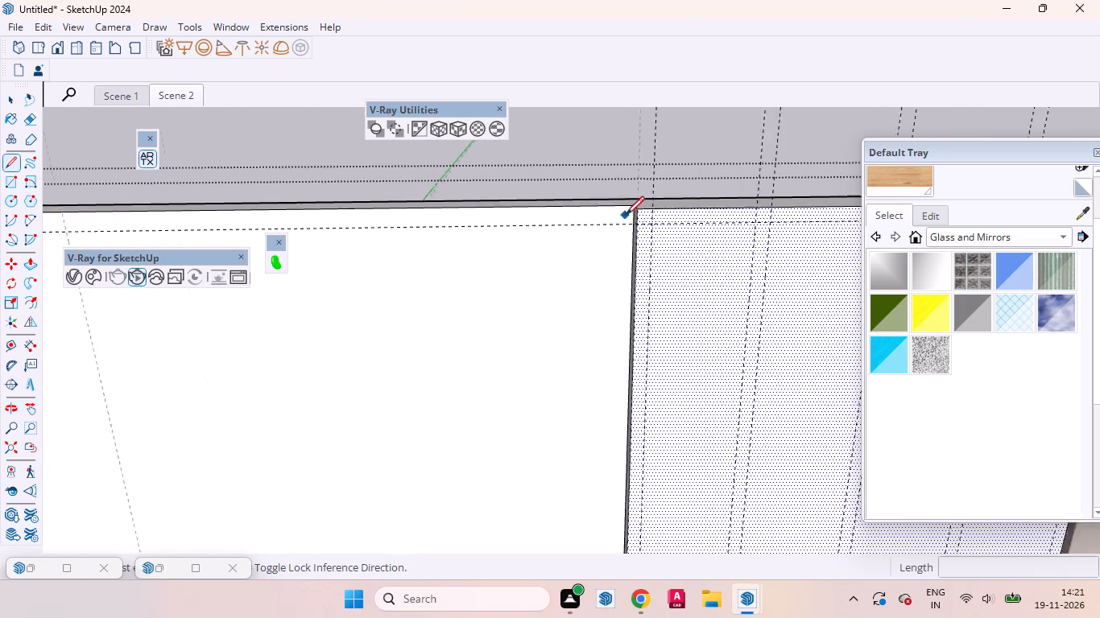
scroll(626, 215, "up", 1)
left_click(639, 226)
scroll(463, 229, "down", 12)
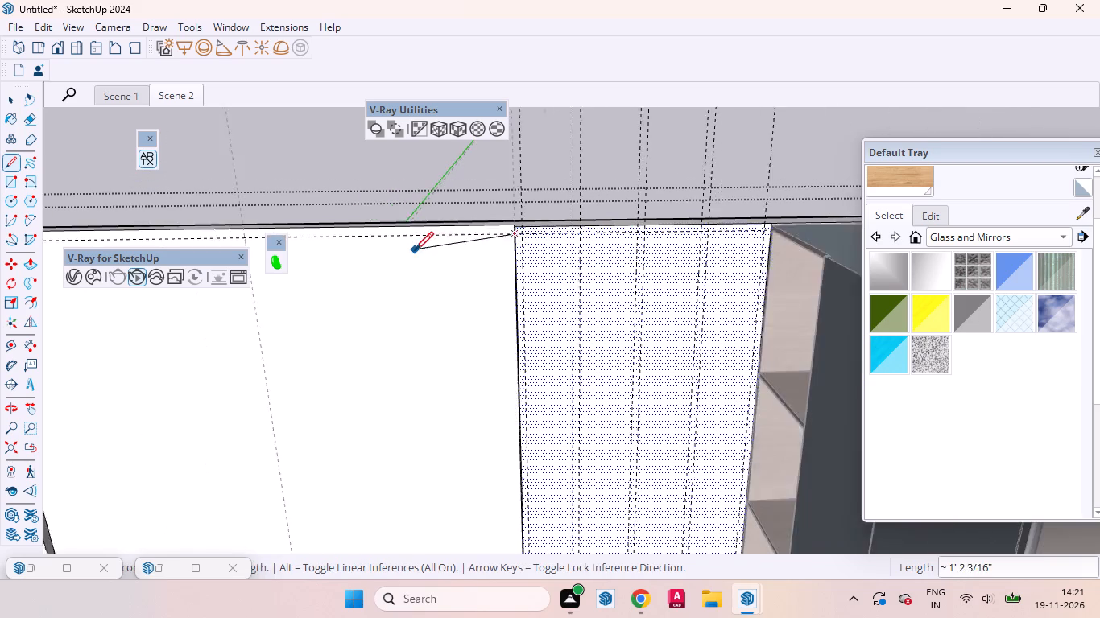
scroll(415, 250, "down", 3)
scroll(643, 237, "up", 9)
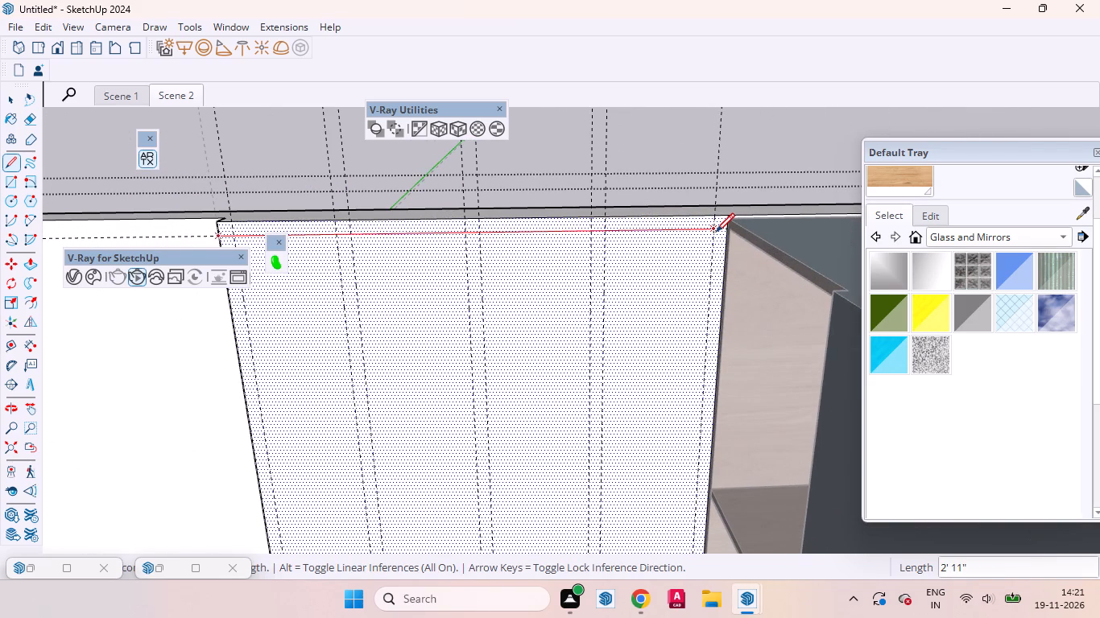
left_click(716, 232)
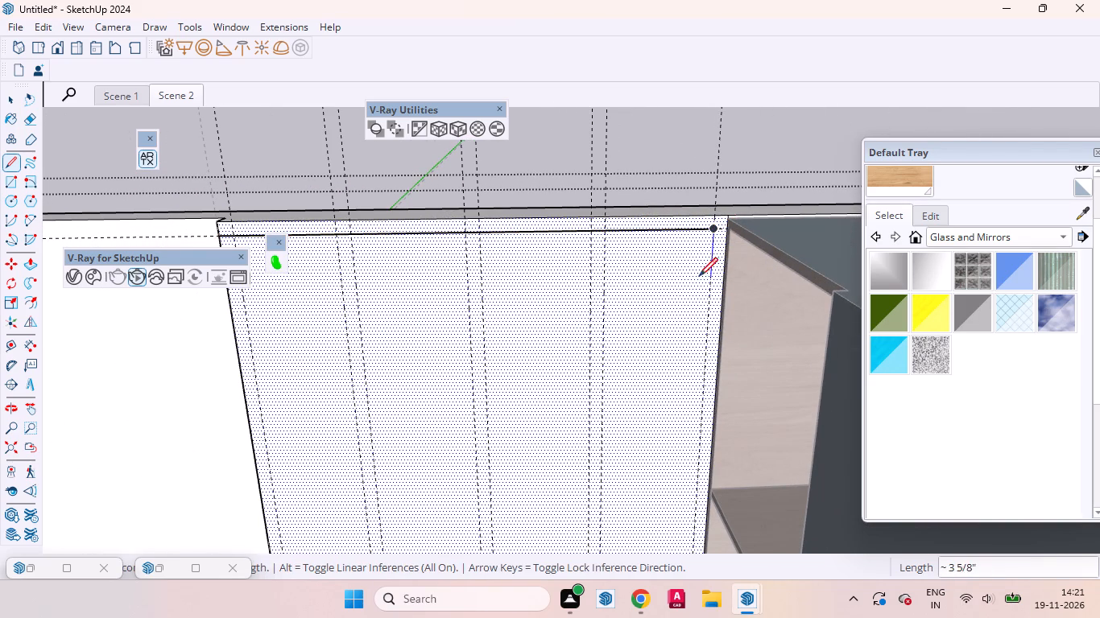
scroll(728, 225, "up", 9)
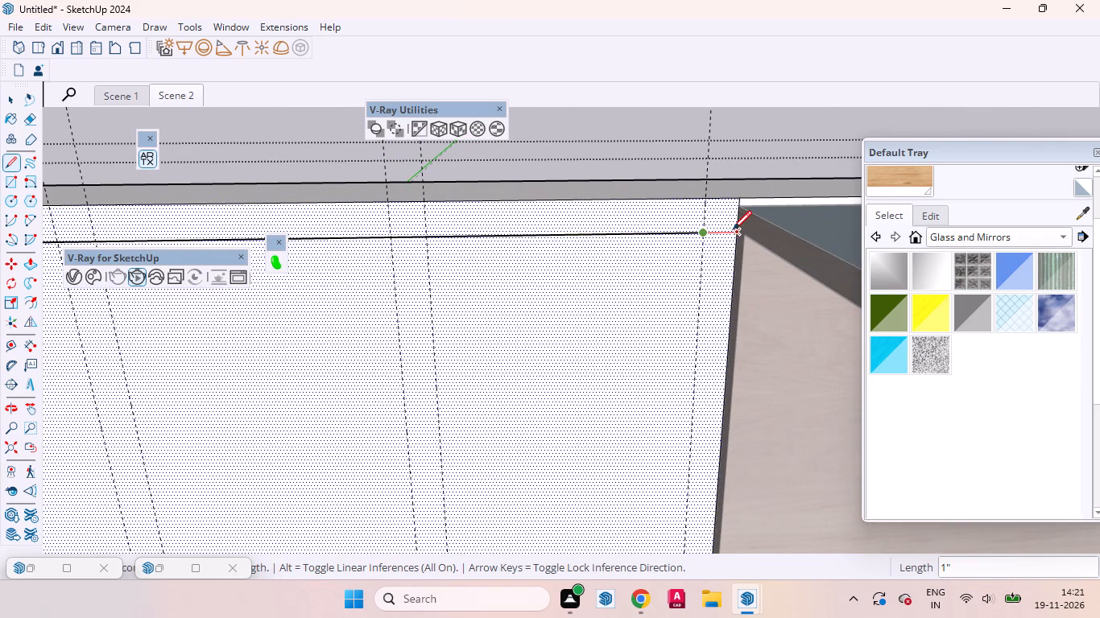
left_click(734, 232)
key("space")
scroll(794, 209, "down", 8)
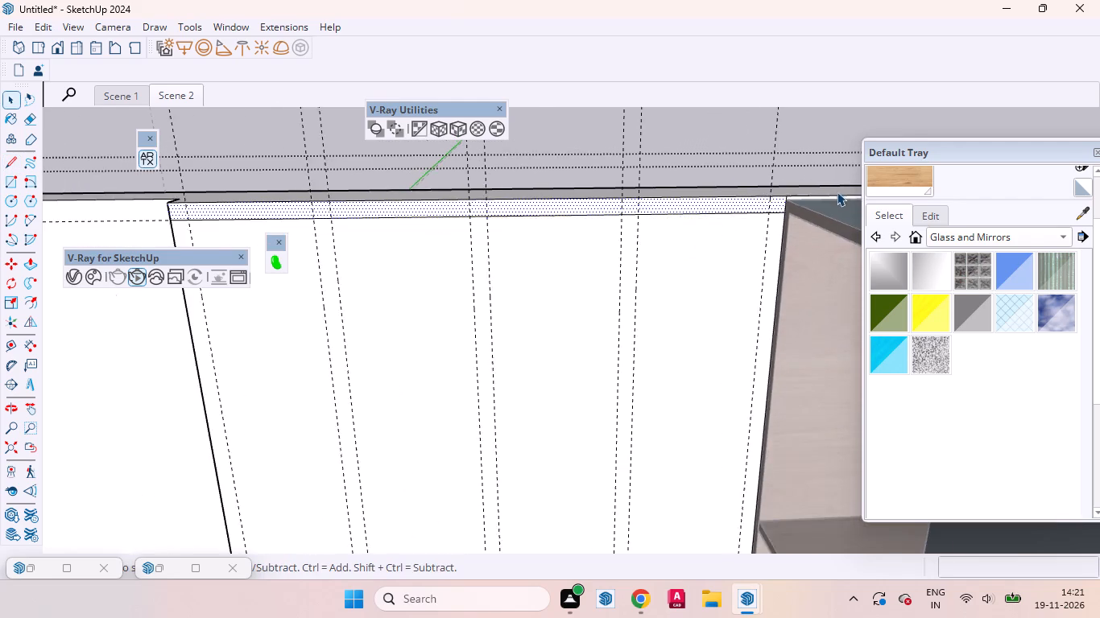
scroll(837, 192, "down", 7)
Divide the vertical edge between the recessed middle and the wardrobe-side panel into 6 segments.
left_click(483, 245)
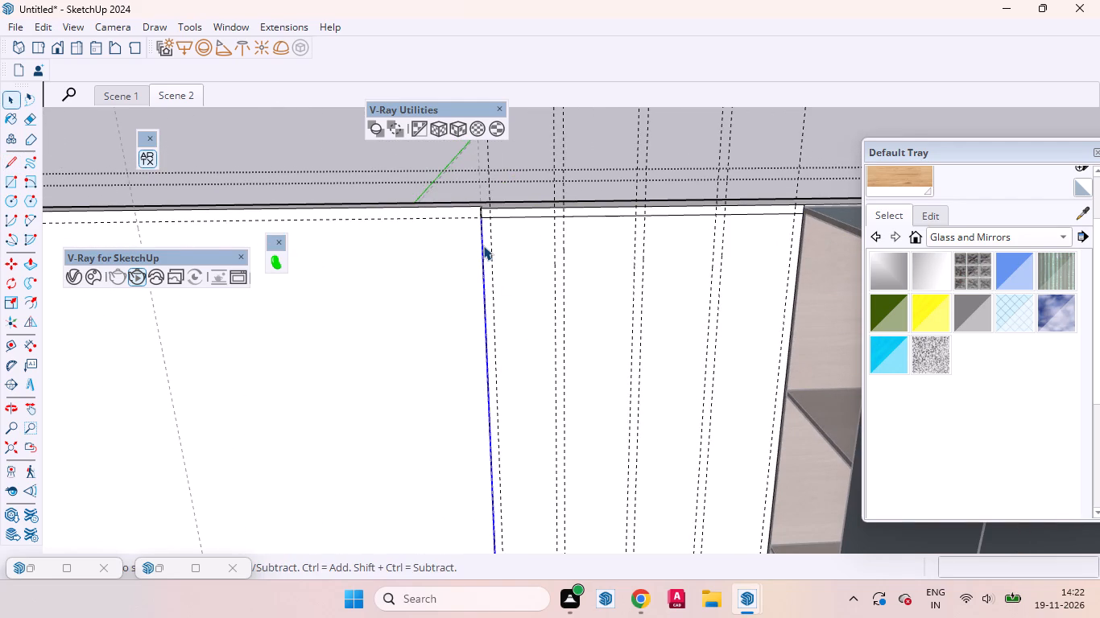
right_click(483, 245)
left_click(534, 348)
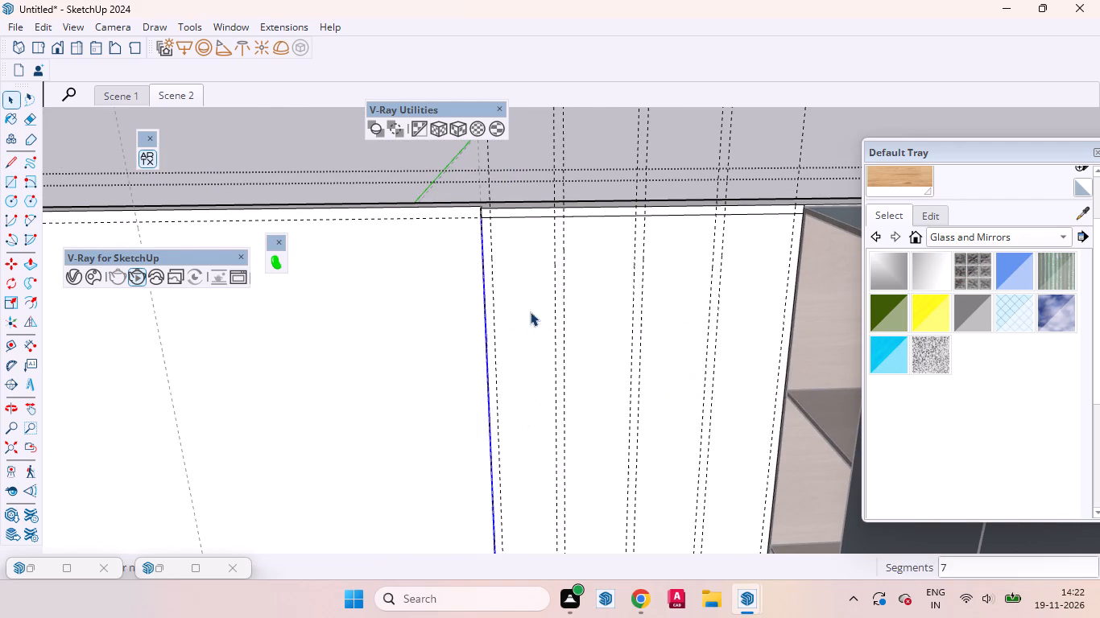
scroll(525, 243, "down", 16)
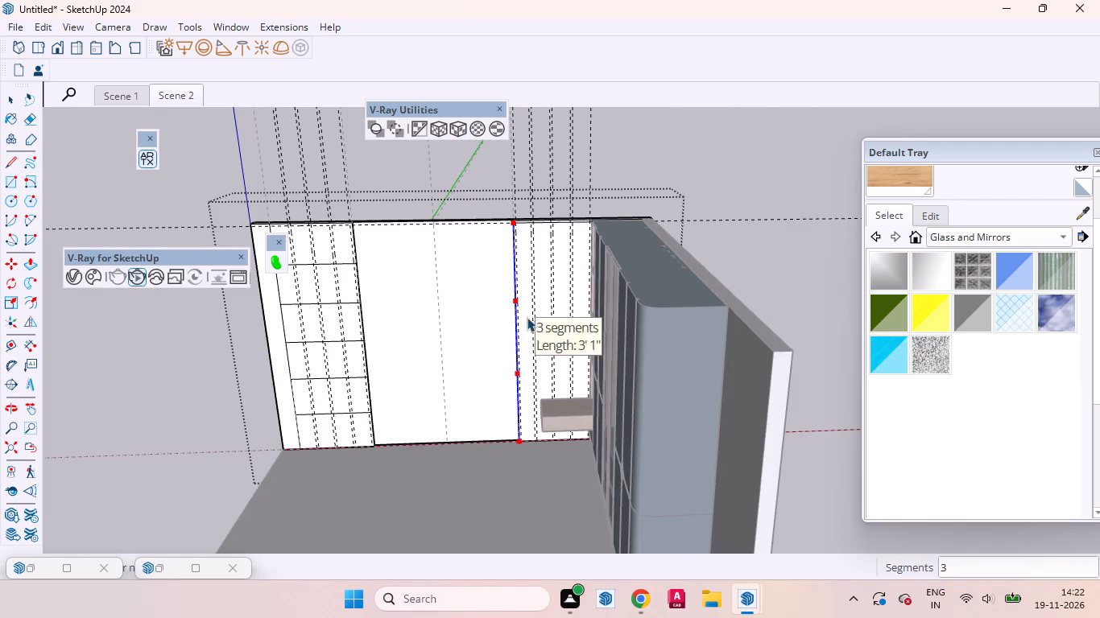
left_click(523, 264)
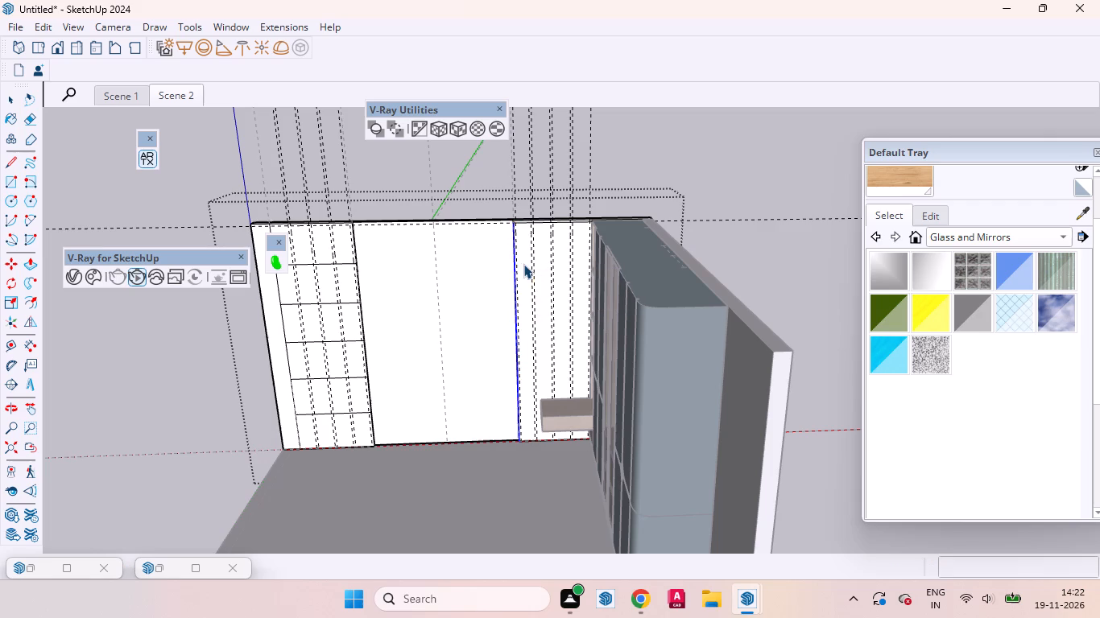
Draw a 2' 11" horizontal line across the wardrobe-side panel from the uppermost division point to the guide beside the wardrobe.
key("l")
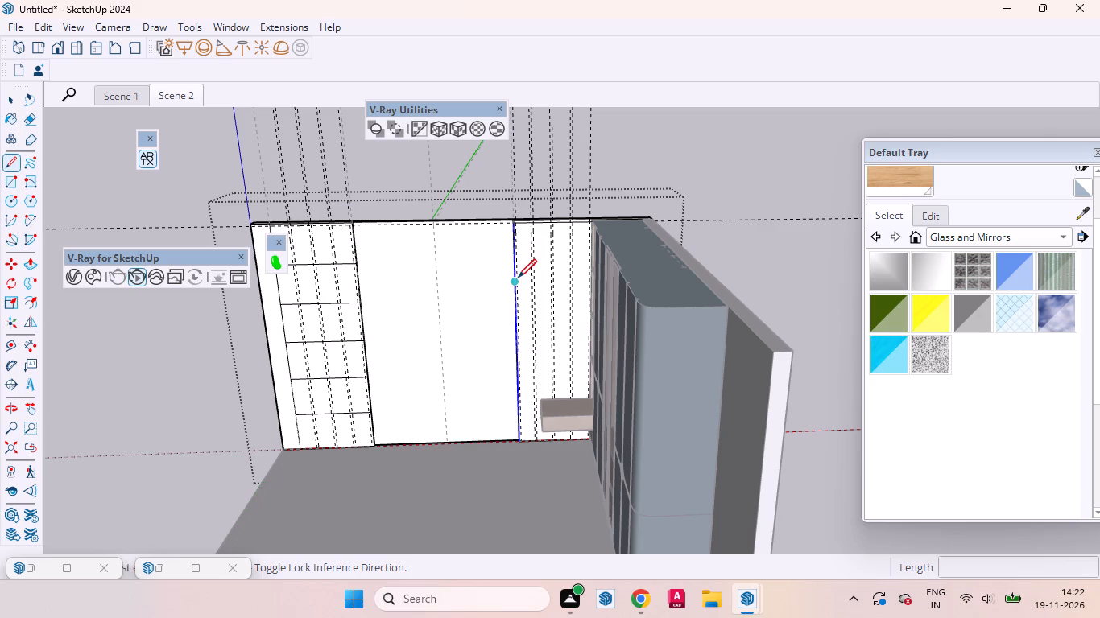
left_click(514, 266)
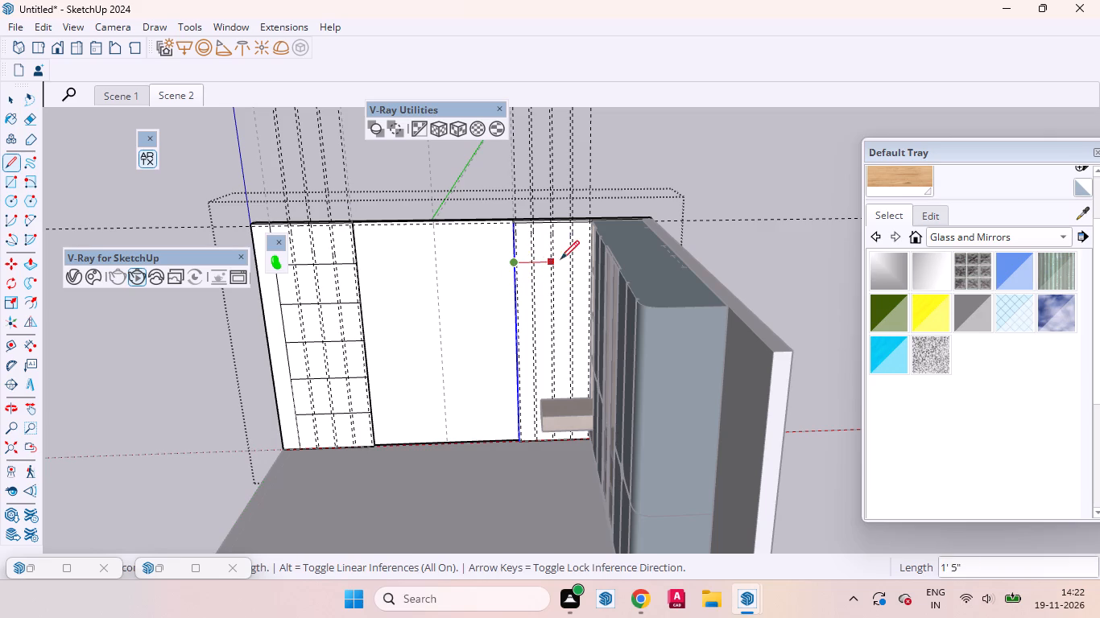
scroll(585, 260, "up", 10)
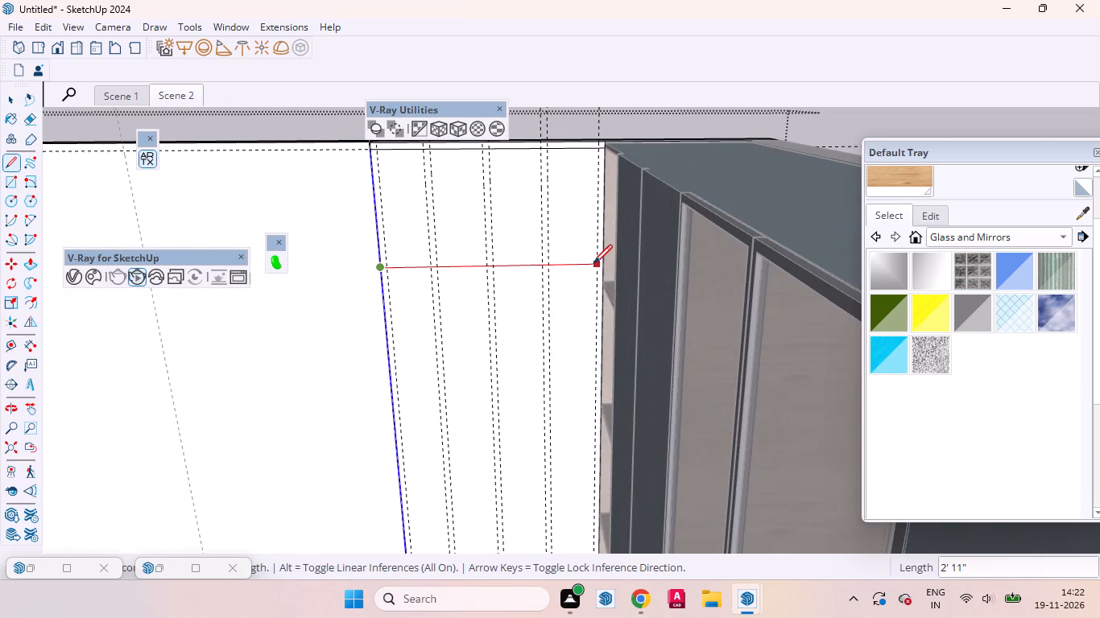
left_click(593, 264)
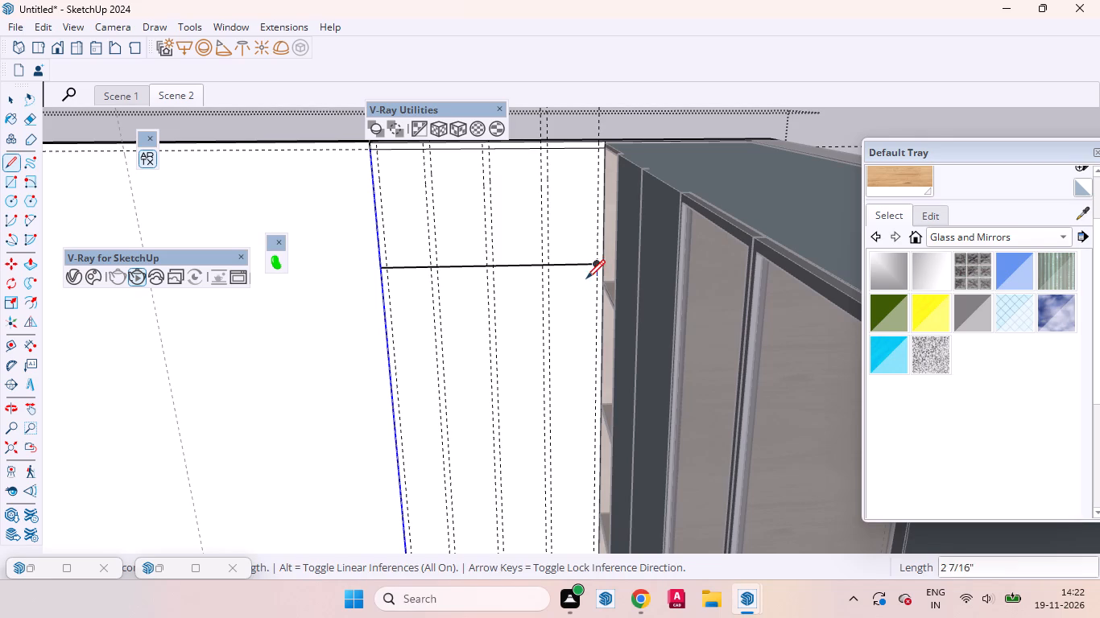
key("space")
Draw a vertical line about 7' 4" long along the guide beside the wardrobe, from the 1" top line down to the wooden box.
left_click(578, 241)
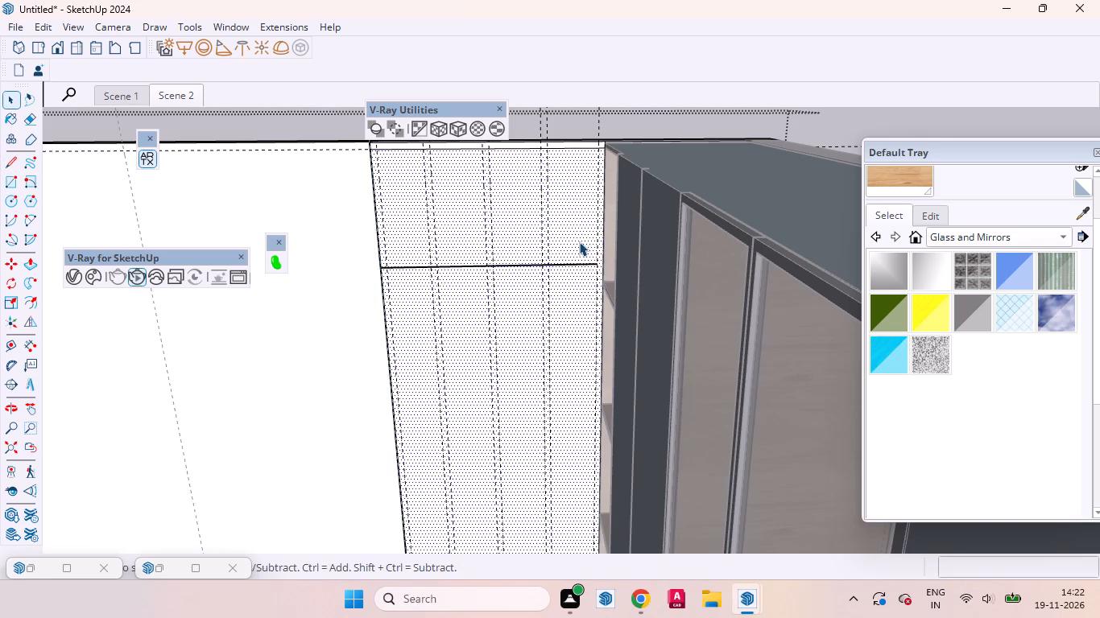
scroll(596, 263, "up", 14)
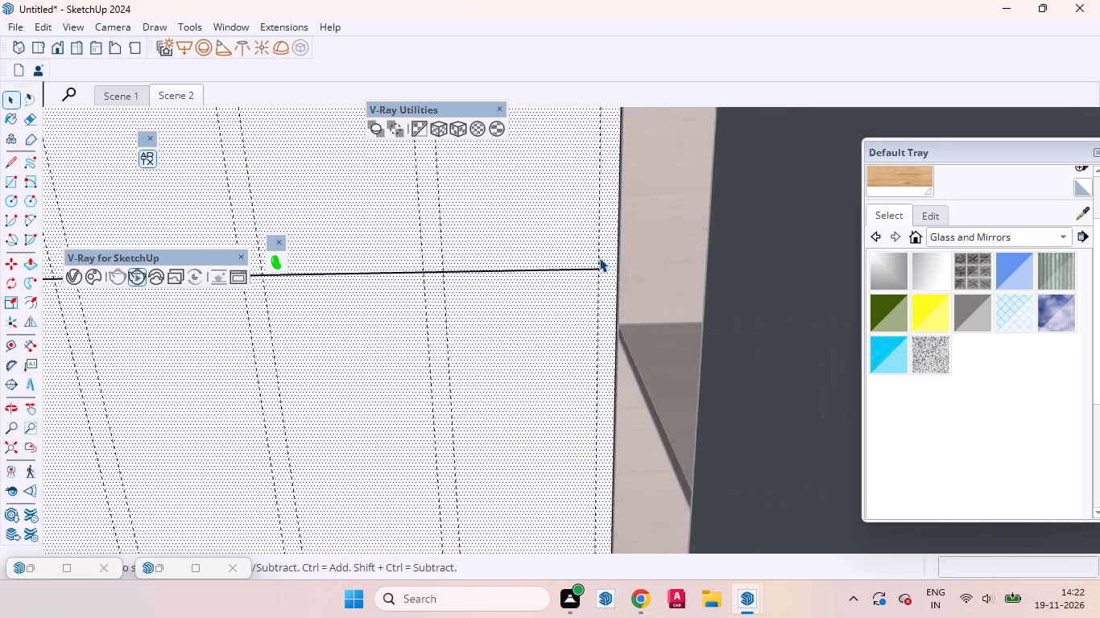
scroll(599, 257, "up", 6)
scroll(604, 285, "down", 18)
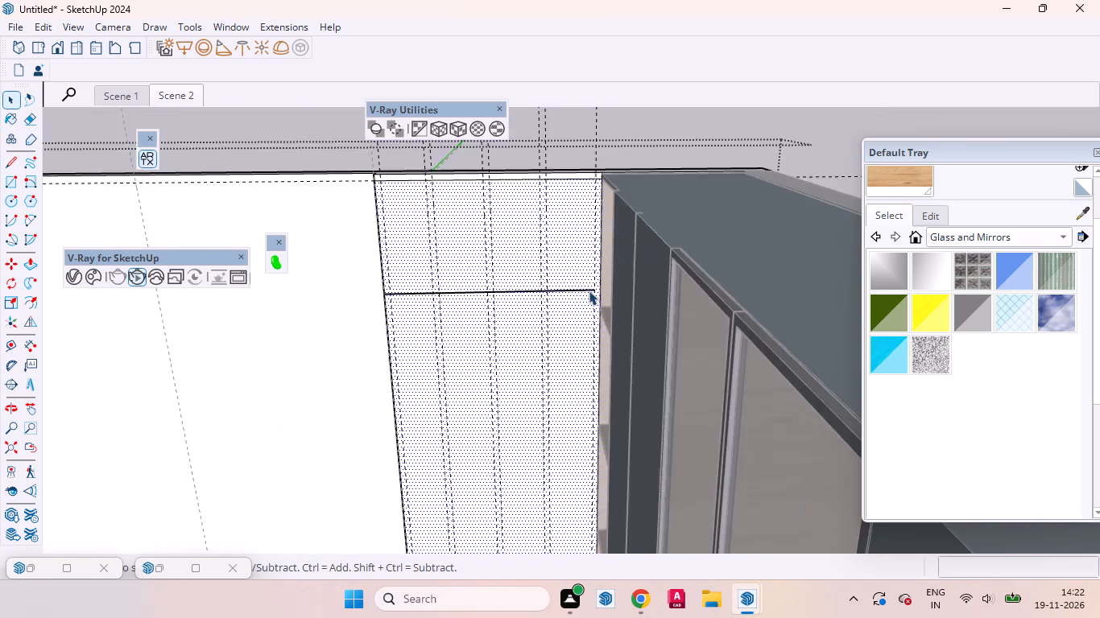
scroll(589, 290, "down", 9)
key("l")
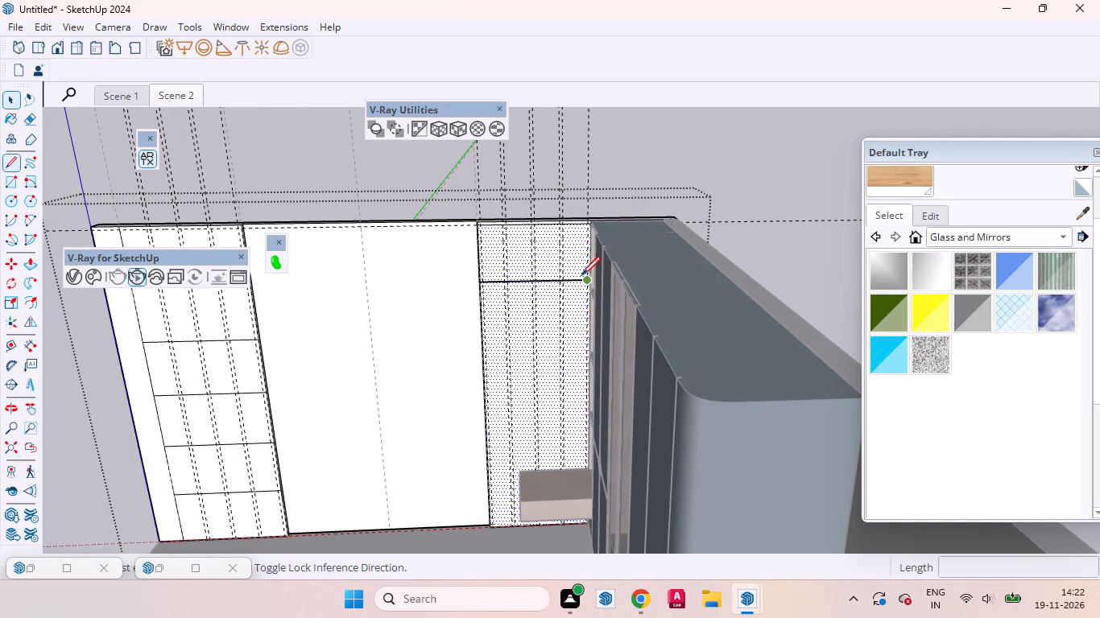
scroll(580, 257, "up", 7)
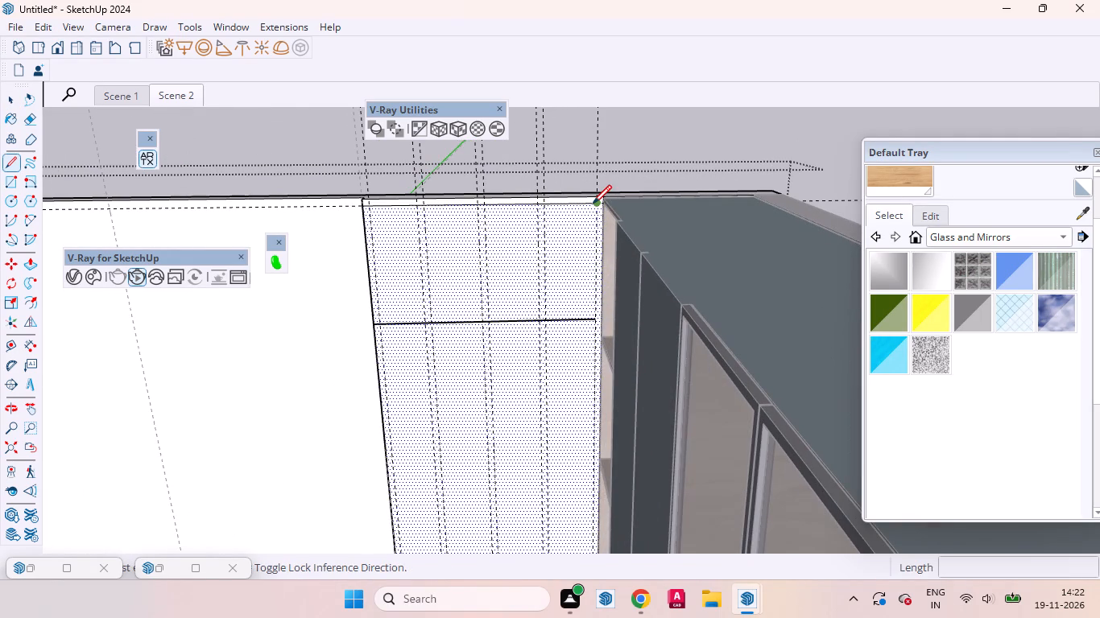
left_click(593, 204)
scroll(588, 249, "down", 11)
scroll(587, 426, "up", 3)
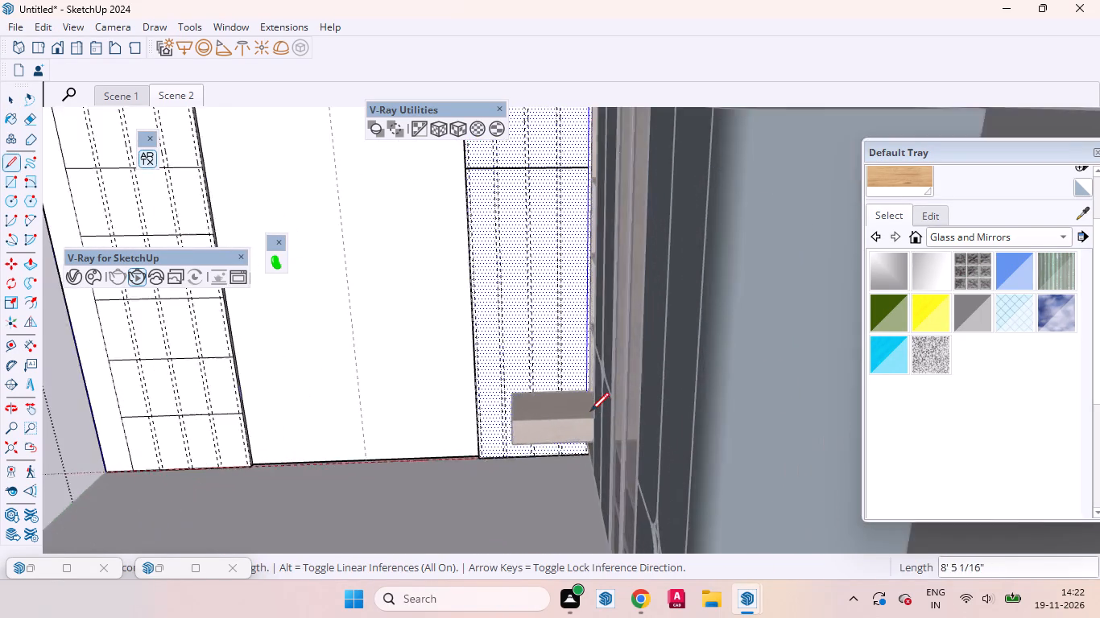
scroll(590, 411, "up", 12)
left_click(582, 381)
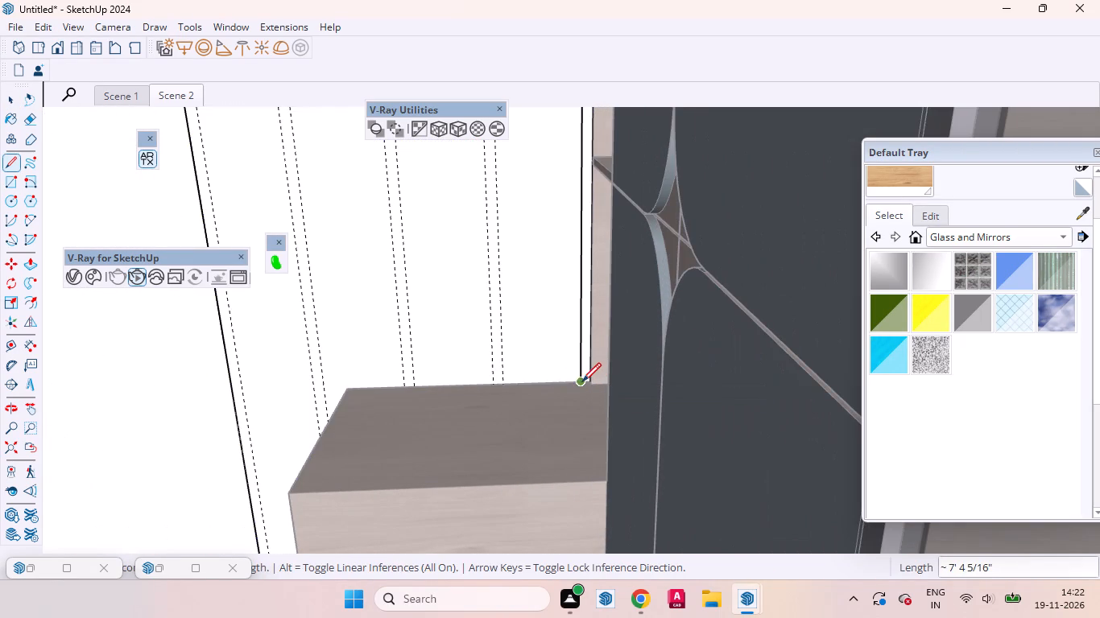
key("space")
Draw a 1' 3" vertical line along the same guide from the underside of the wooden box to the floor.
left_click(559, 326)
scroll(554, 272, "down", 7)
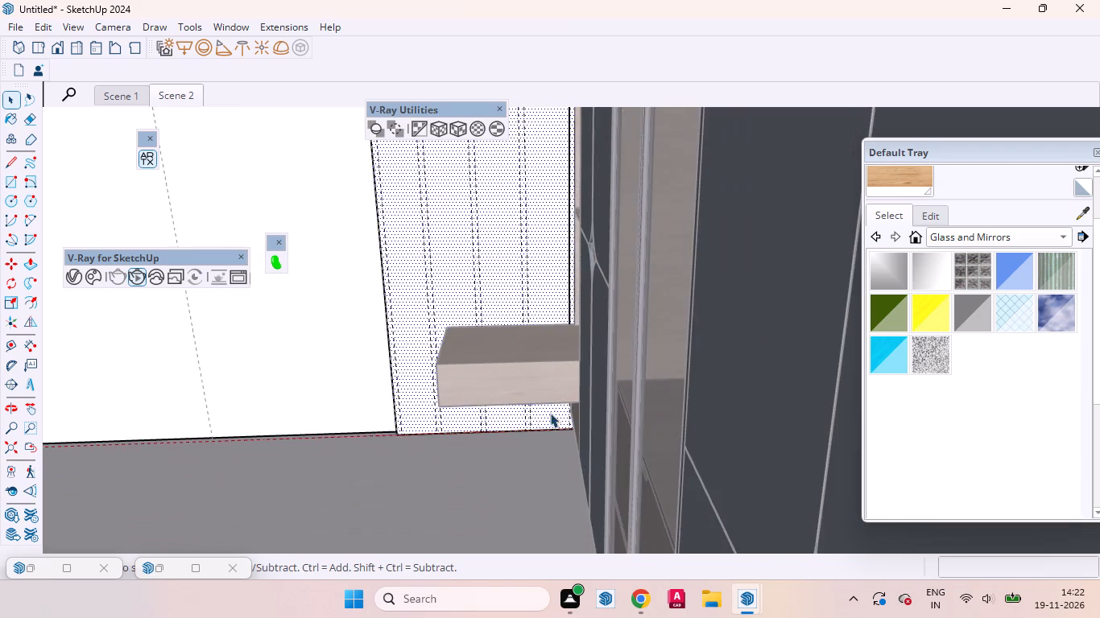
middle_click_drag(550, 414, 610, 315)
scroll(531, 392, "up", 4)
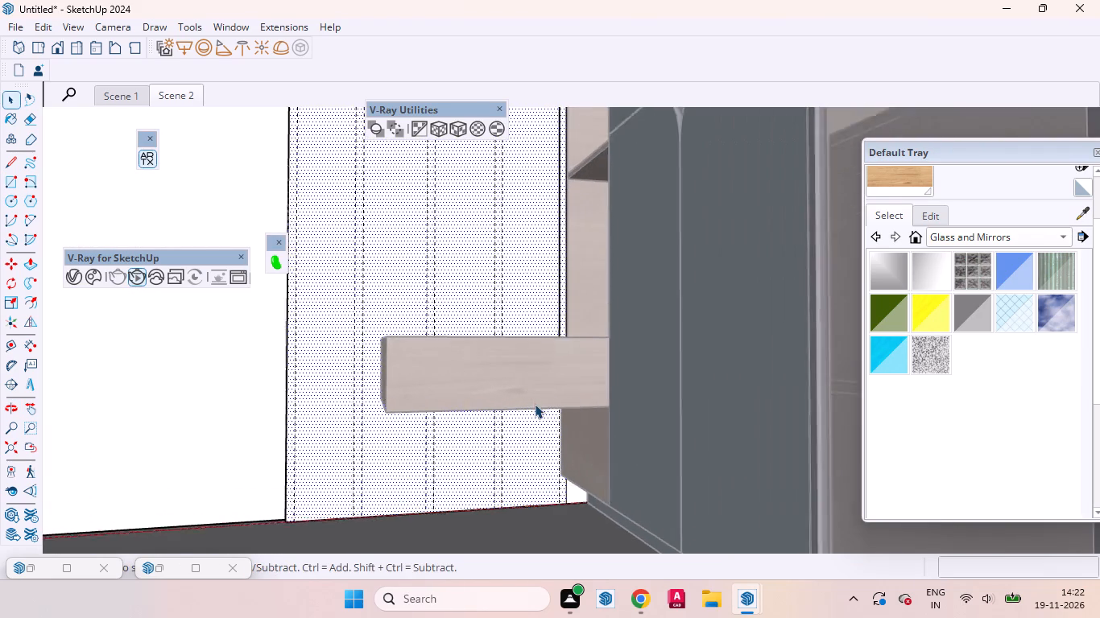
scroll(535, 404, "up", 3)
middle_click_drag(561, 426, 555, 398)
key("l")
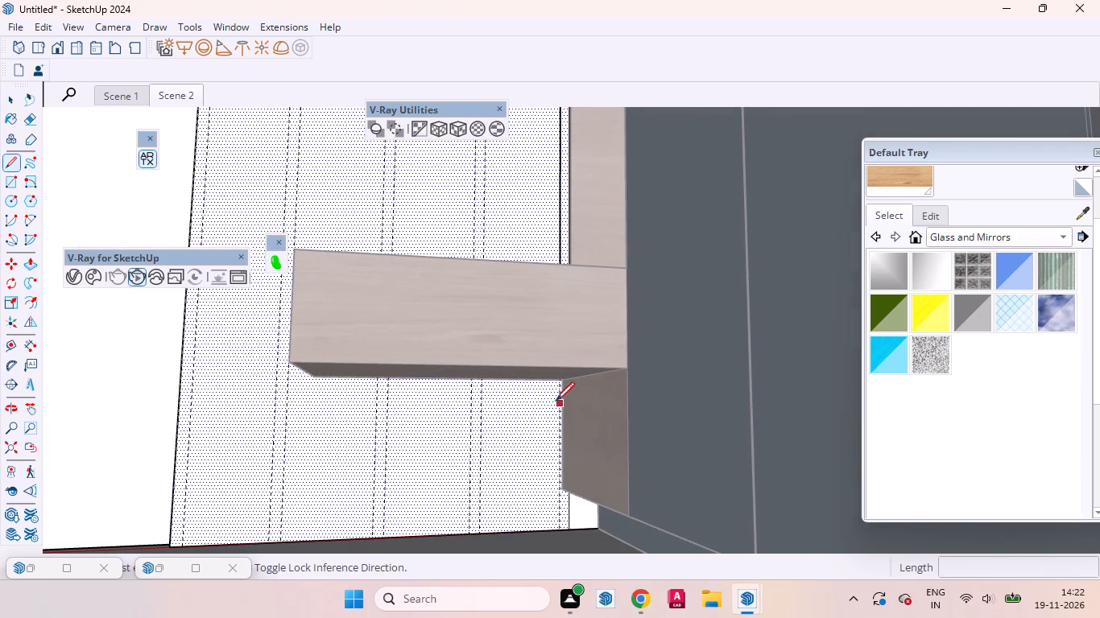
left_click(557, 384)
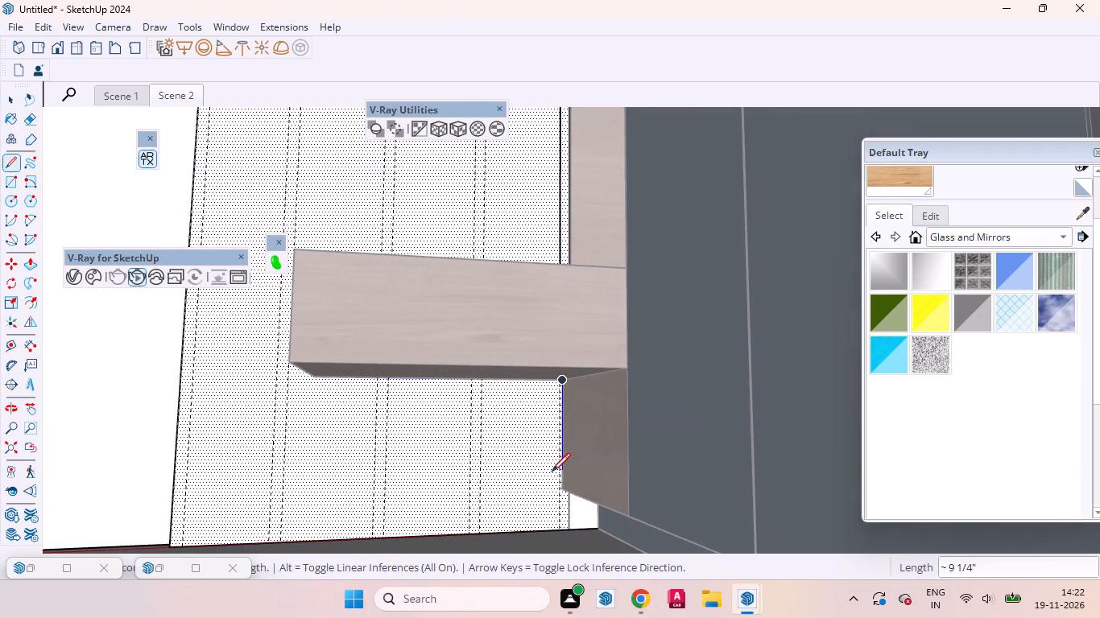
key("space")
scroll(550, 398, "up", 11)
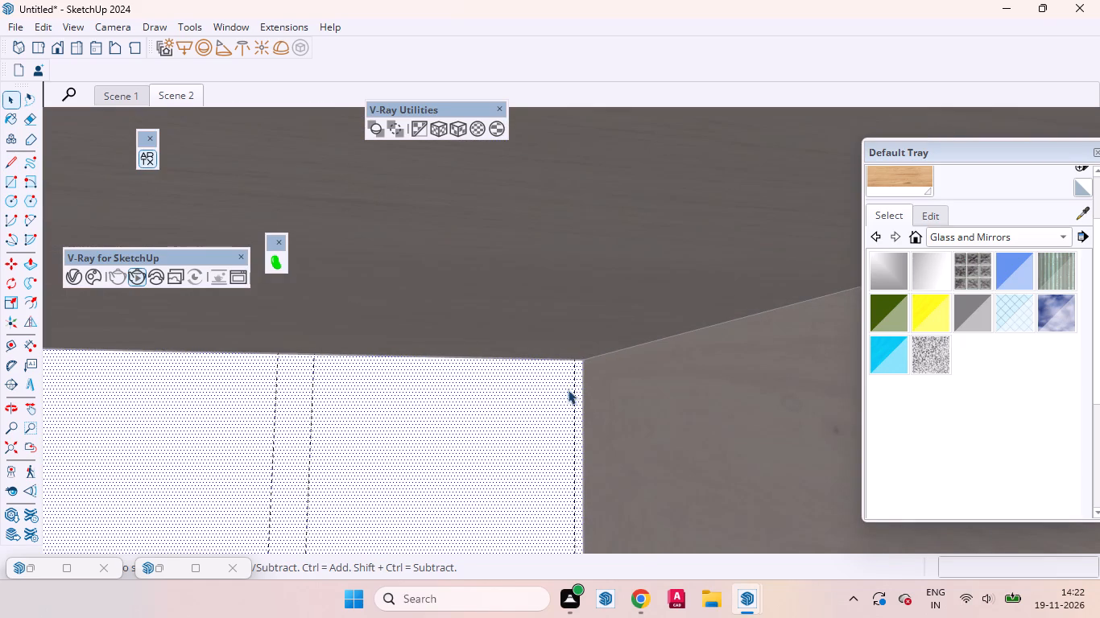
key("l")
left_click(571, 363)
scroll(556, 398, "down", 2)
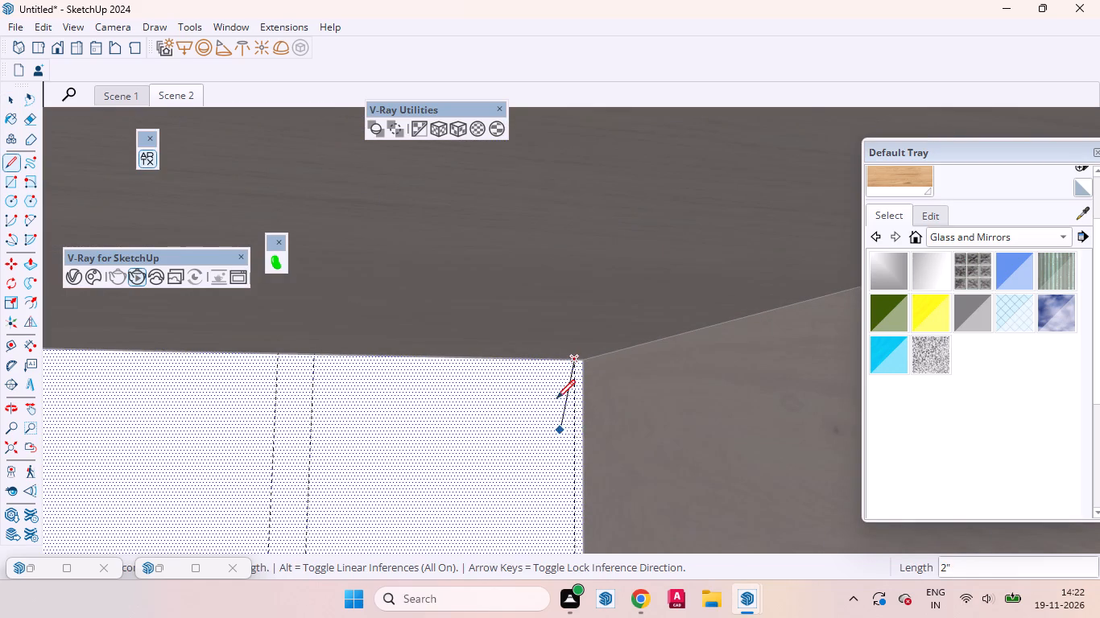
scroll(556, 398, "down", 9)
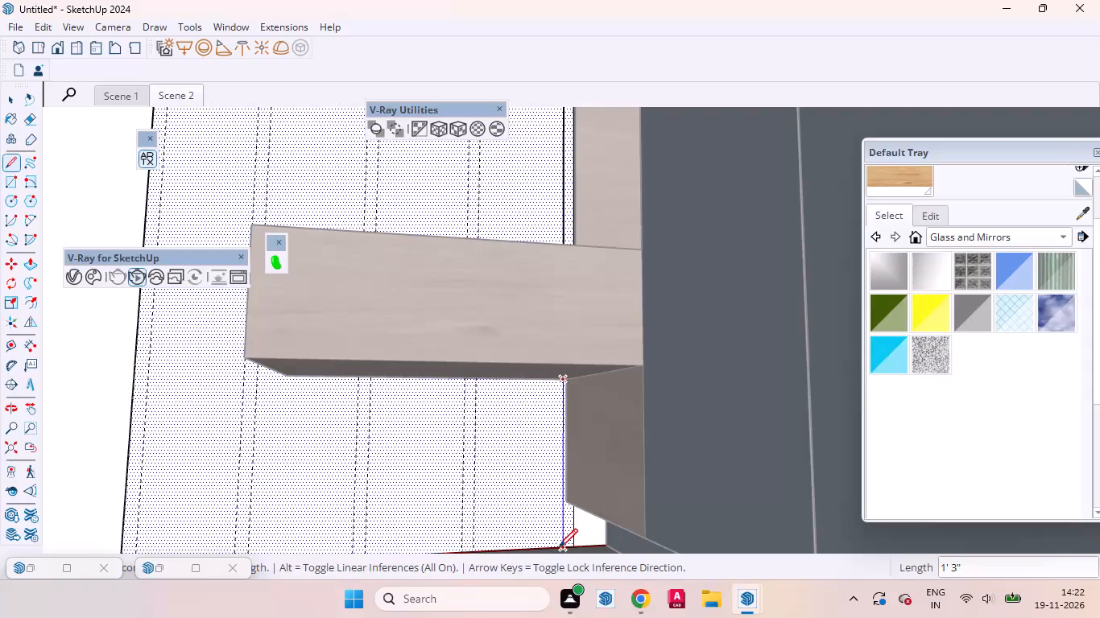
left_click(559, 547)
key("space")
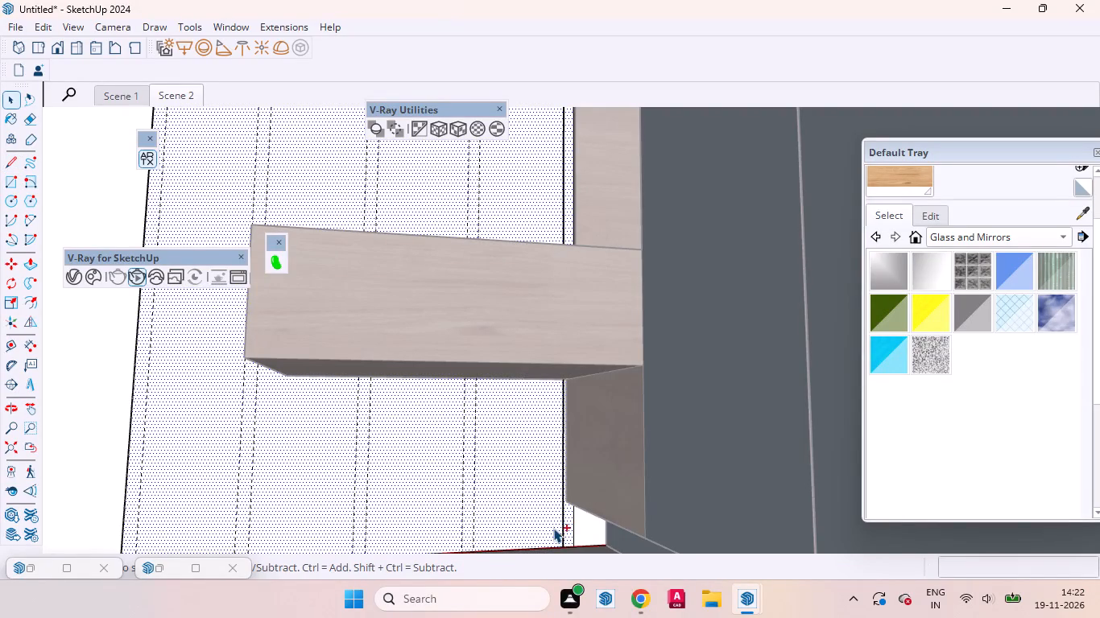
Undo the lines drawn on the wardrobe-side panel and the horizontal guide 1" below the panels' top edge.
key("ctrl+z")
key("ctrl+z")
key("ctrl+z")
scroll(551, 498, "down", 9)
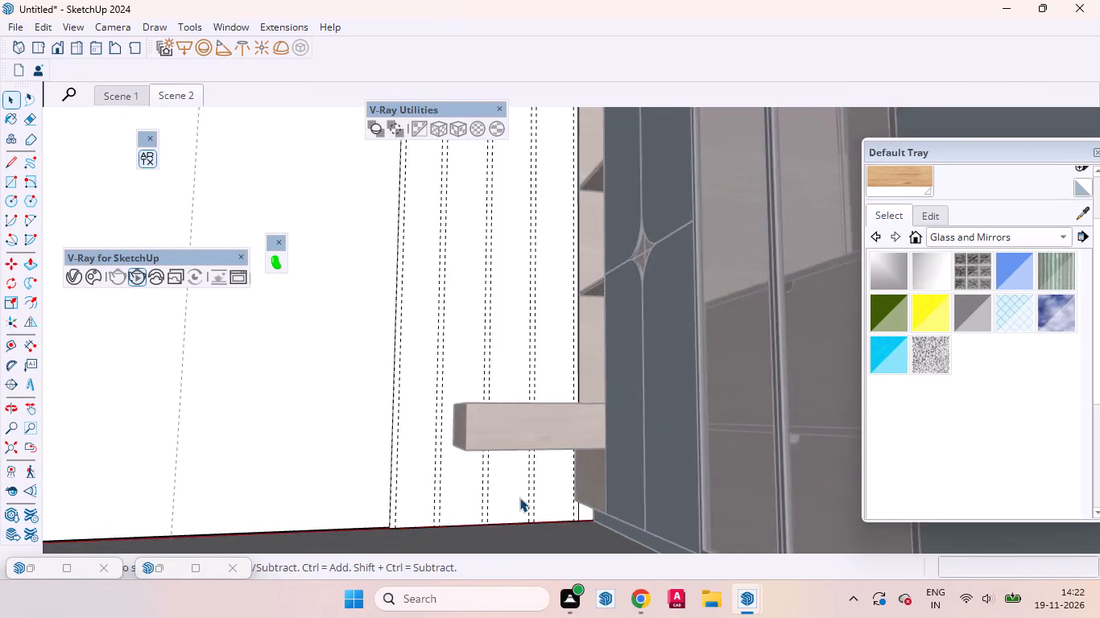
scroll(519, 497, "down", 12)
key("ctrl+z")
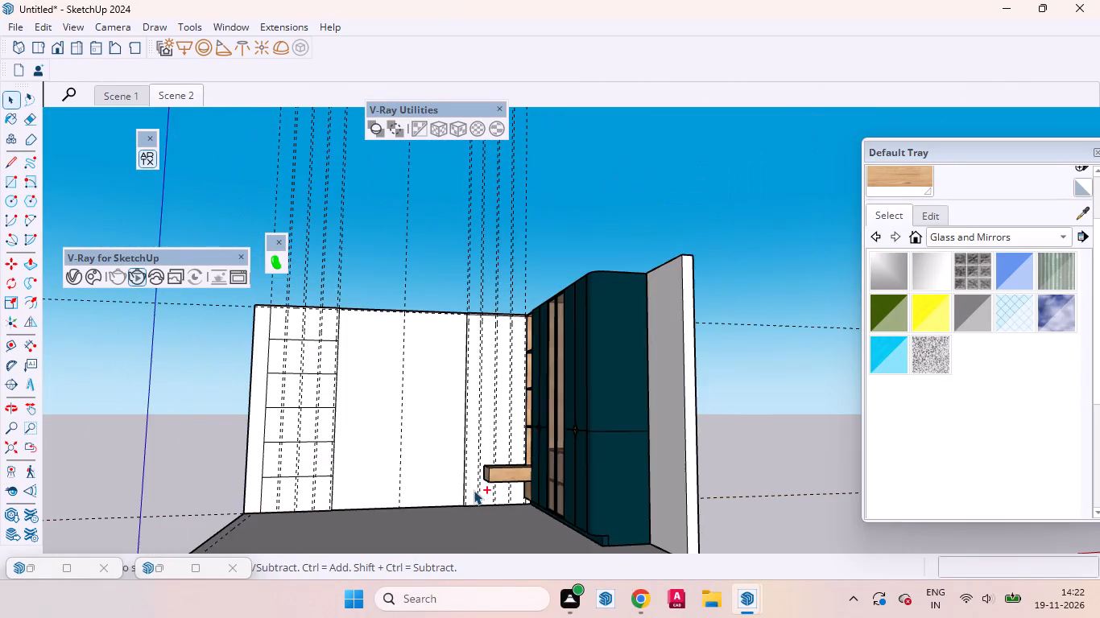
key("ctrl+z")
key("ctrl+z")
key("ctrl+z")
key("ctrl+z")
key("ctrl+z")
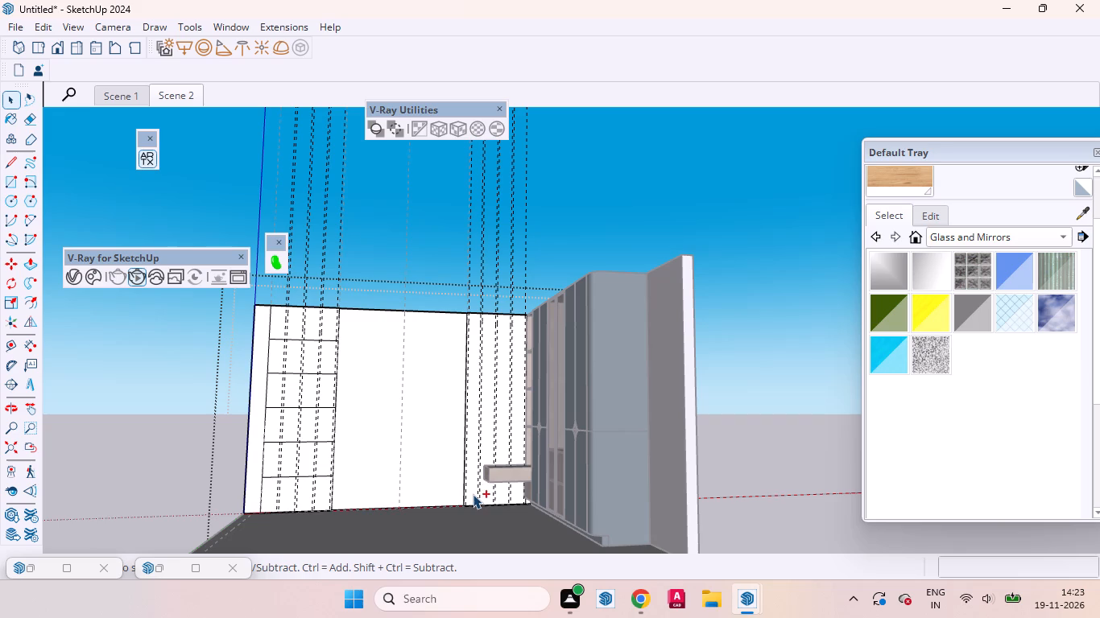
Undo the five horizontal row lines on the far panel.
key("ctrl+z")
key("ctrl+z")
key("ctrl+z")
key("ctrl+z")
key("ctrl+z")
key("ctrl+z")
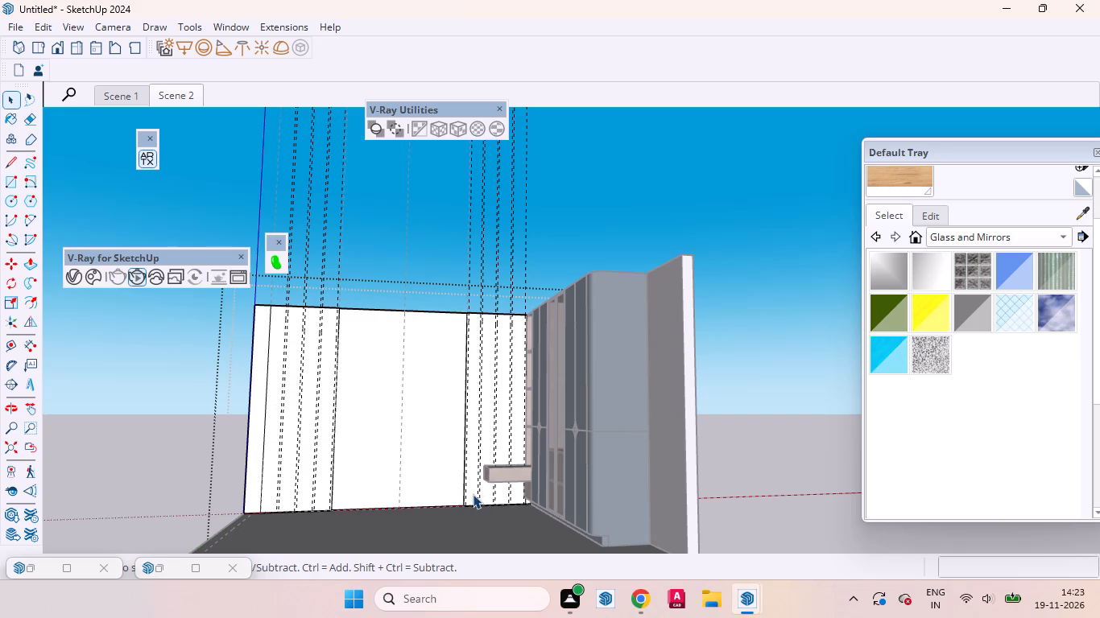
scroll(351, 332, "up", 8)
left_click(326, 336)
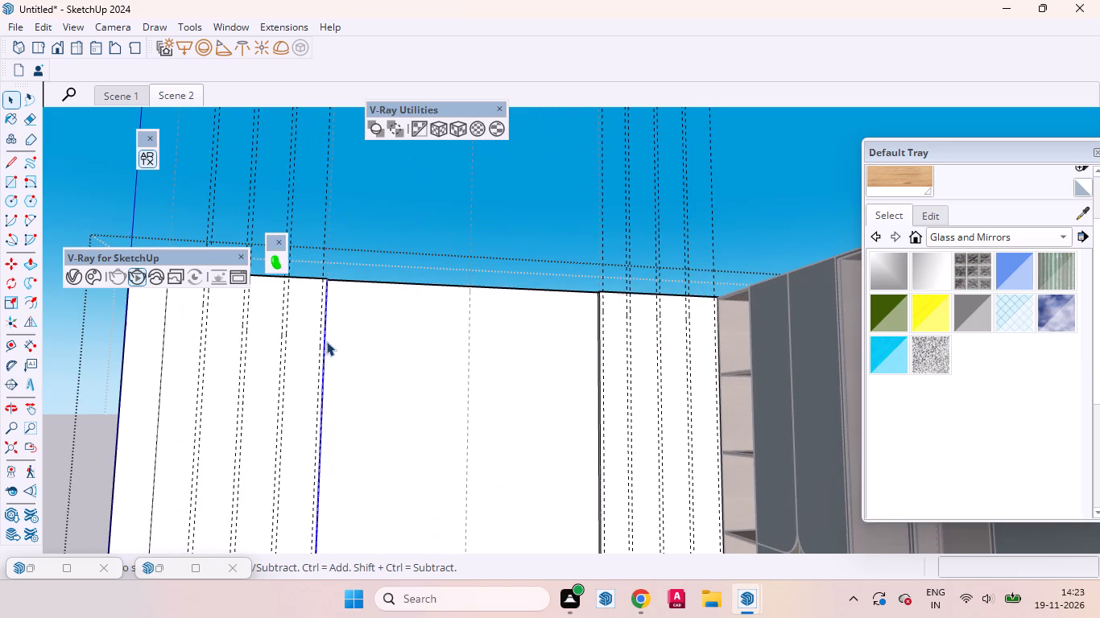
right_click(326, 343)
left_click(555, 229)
Place a horizontal guide 1" below the top edge of the far side panel.
scroll(436, 349, "down", 4)
scroll(287, 290, "up", 10)
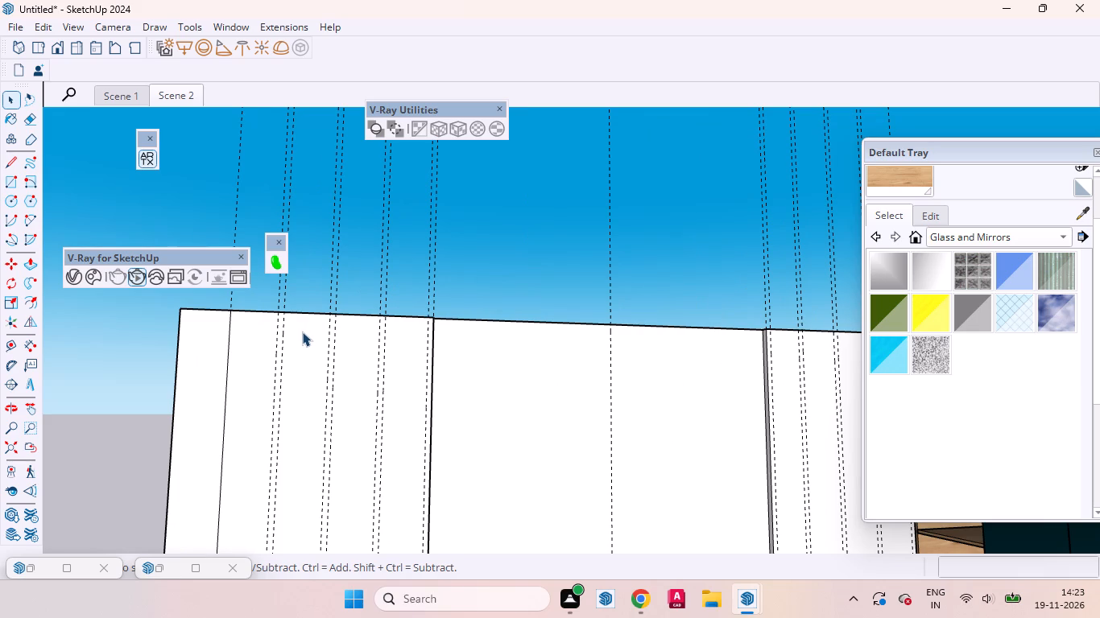
scroll(362, 319, "up", 2)
key("t")
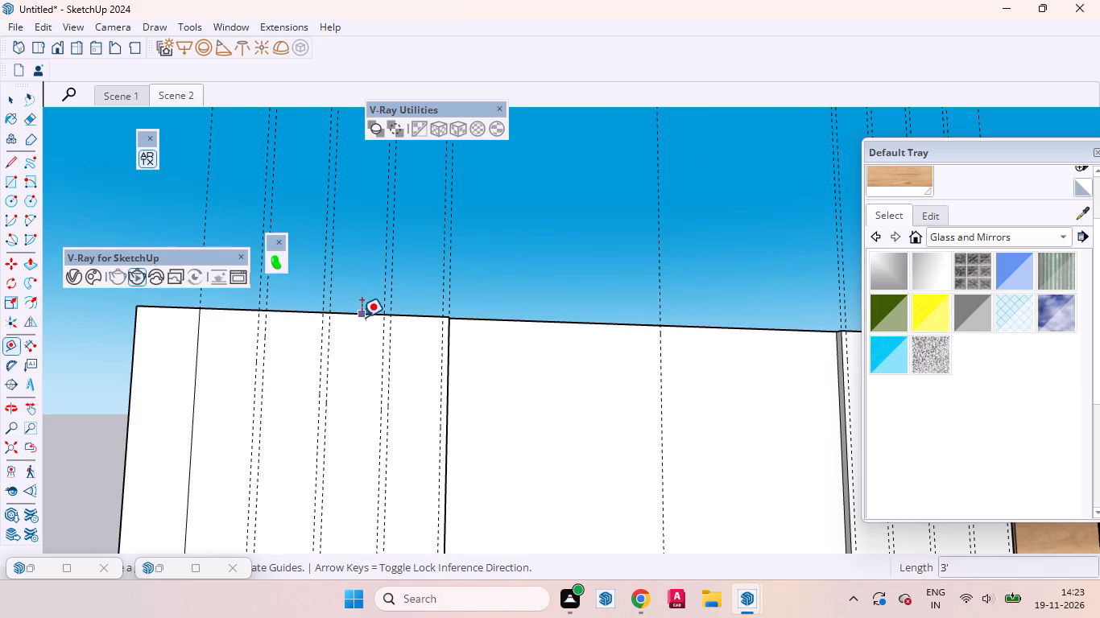
left_click(362, 314)
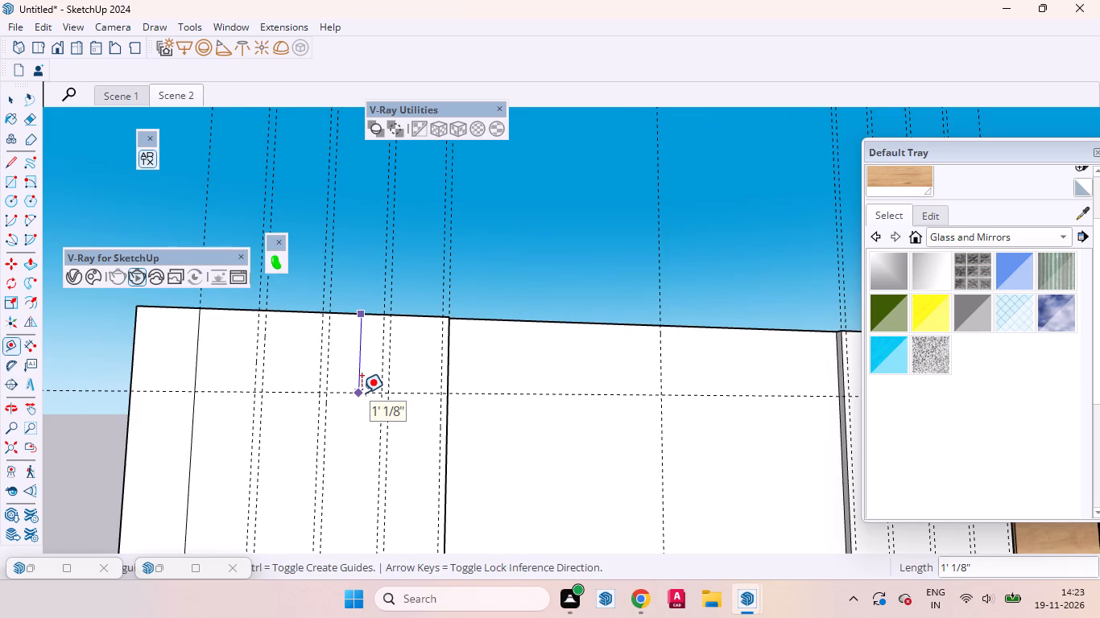
key("Up")
key("1")
key("Return")
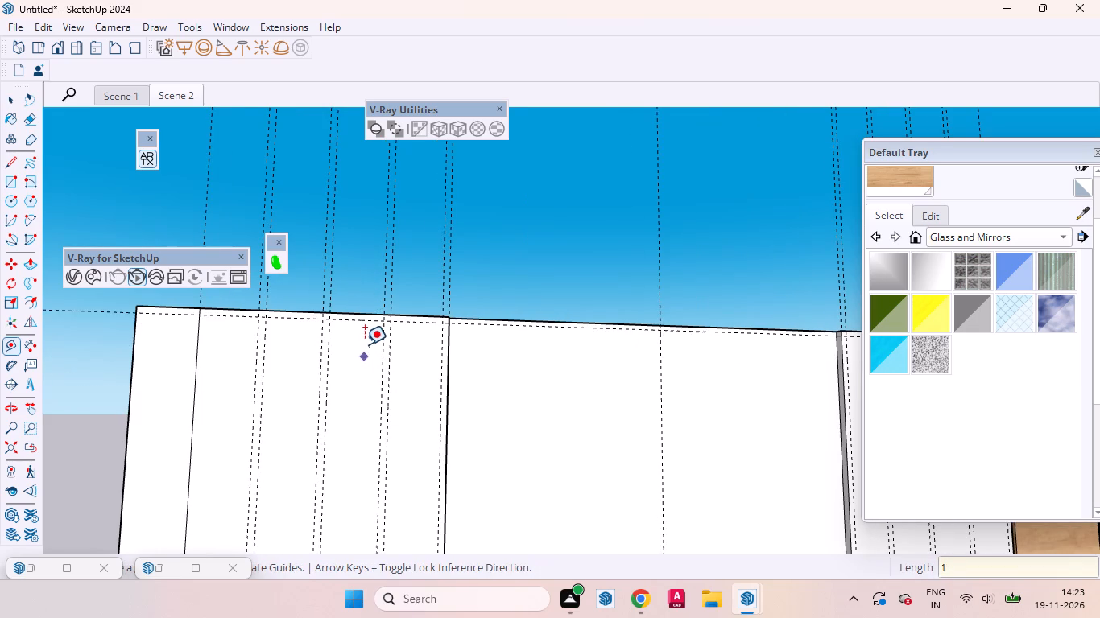
Place a horizontal guide 1" above the floor edge of the far side panel.
scroll(365, 344, "down", 20)
scroll(365, 344, "down", 3)
scroll(364, 496, "up", 4)
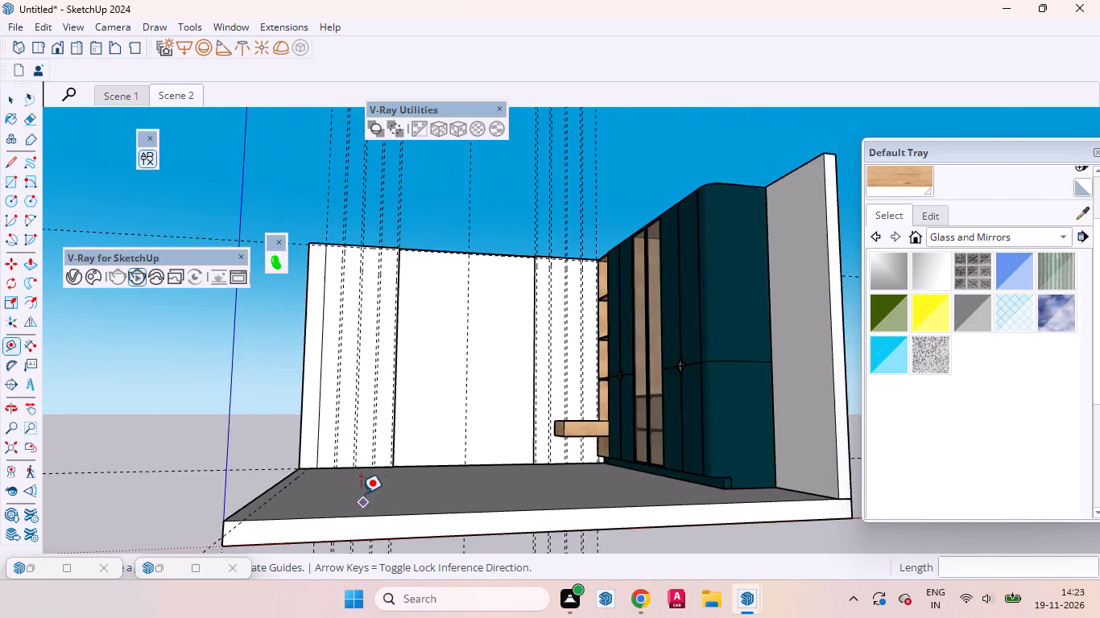
scroll(361, 493, "up", 10)
left_click(365, 456)
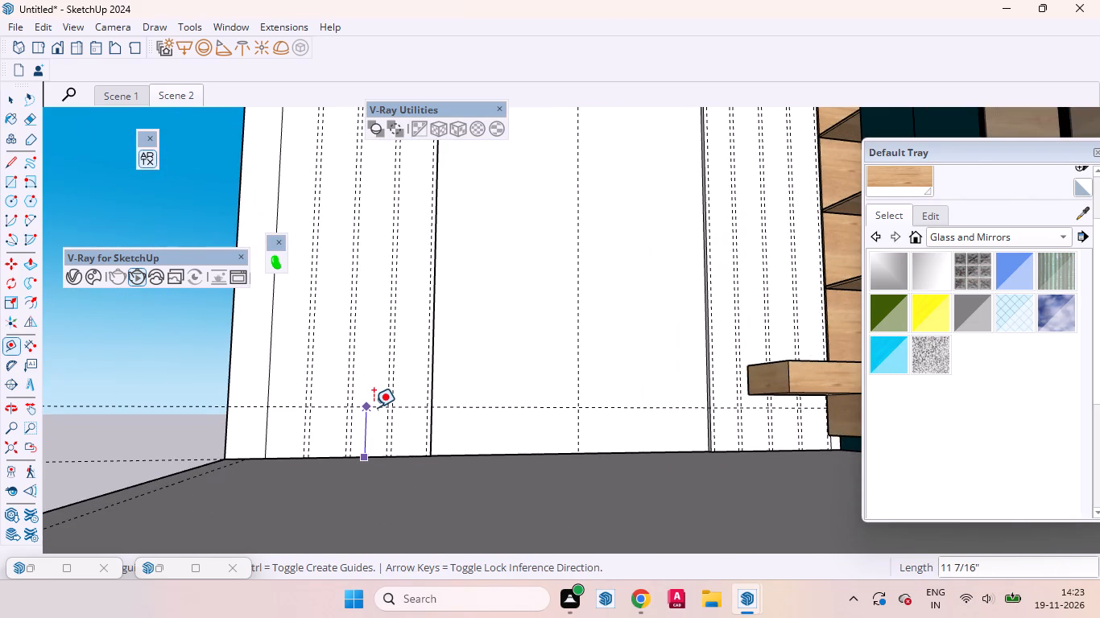
key("1")
key("Return")
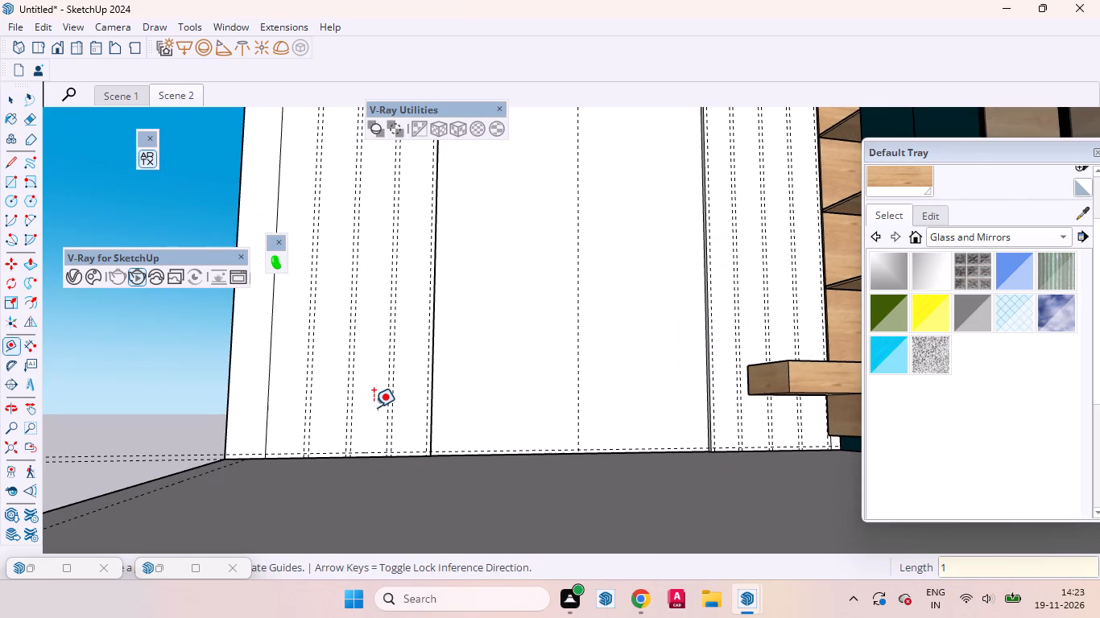
key("space")
Inside the wall group, draw a 9' 2" by 2' 11" rectangle on the far panel between the top and bottom 1" guides.
left_click(387, 412)
double_click(383, 404)
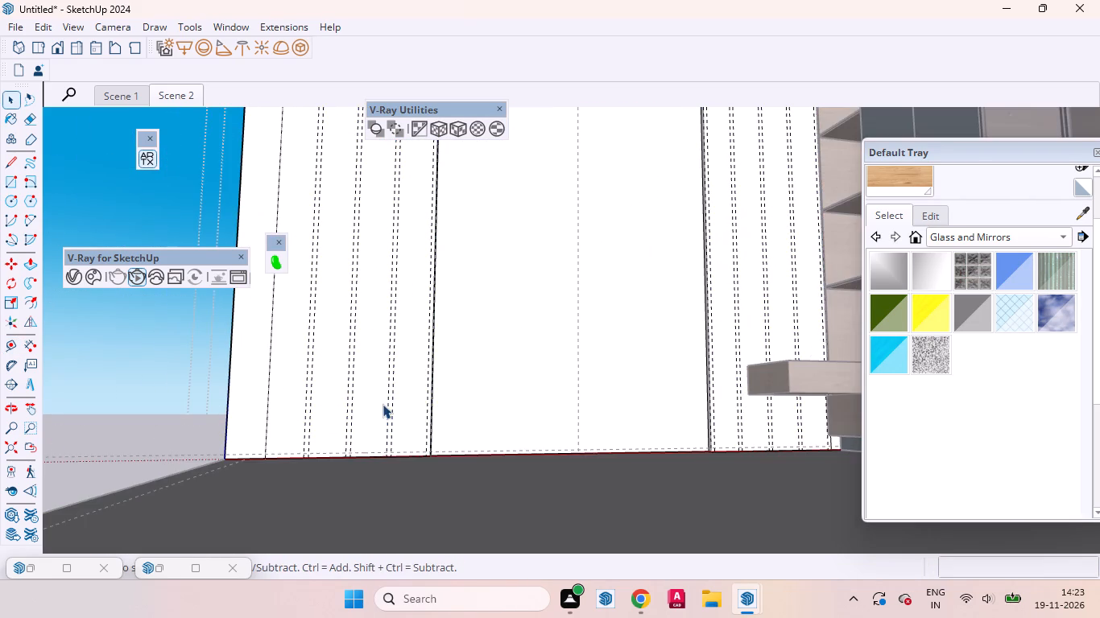
left_click(375, 406)
scroll(399, 523, "down", 12)
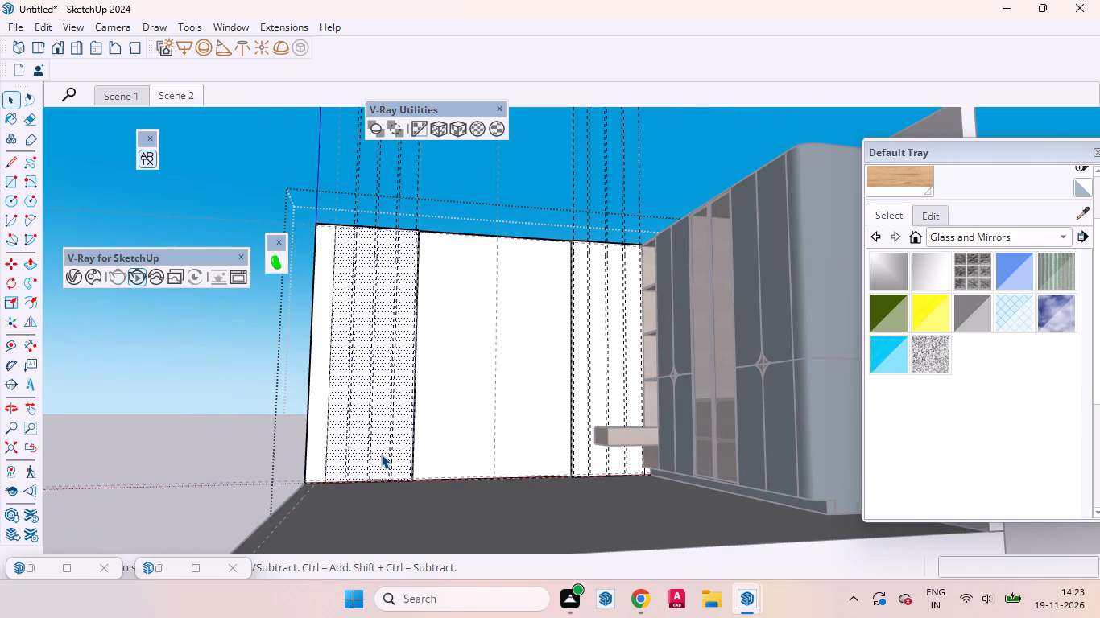
key("r")
scroll(344, 232, "up", 9)
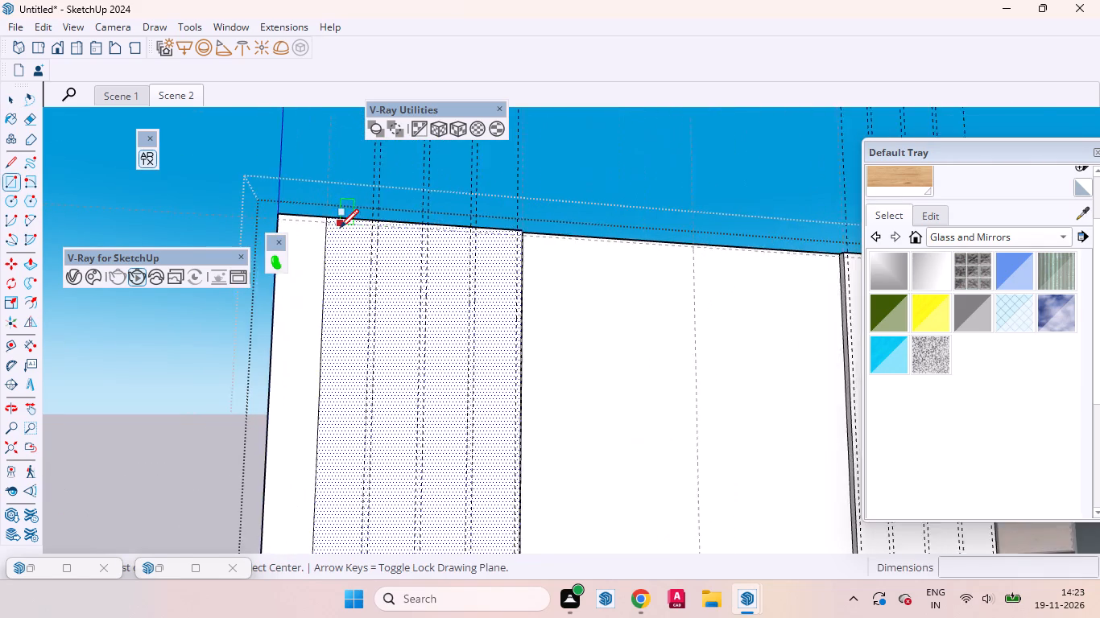
scroll(340, 228, "up", 5)
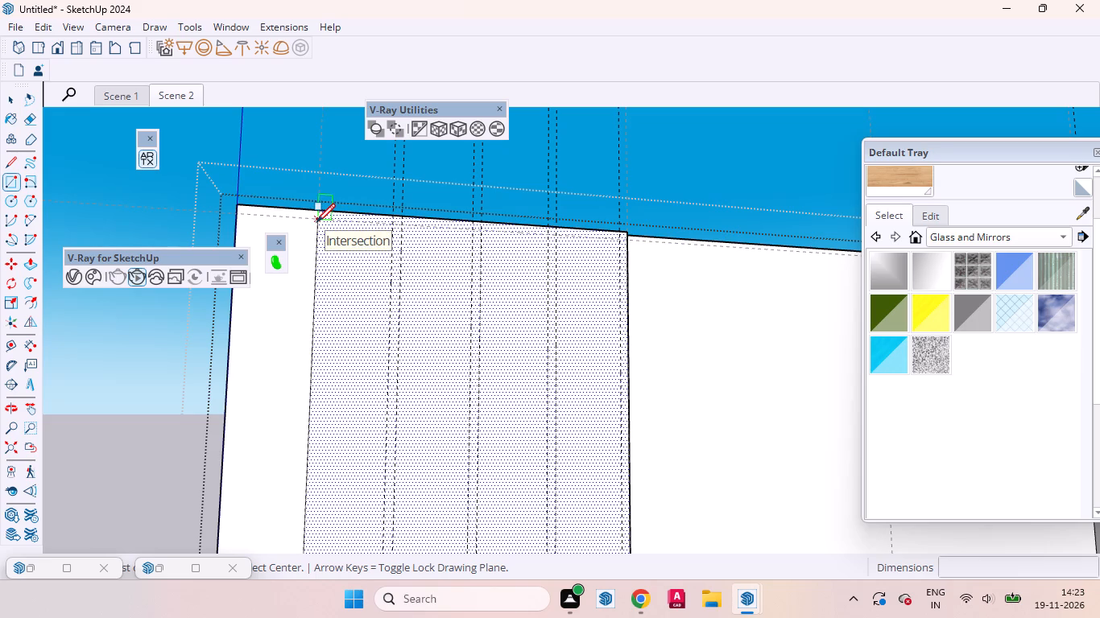
left_click(316, 222)
scroll(355, 296, "down", 14)
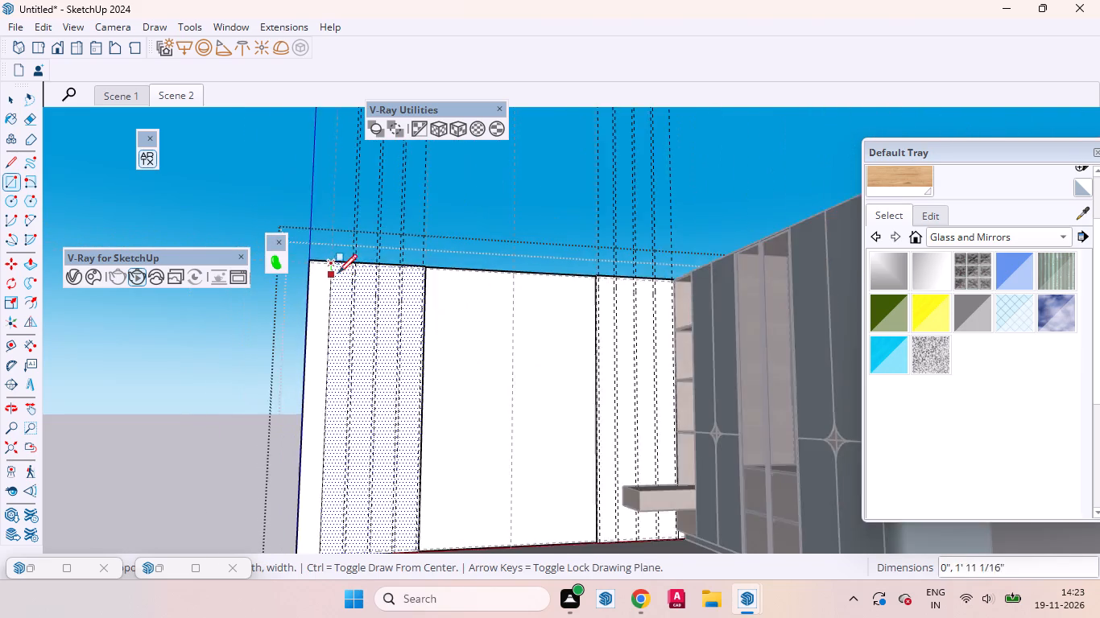
scroll(338, 273, "down", 7)
scroll(377, 396, "up", 16)
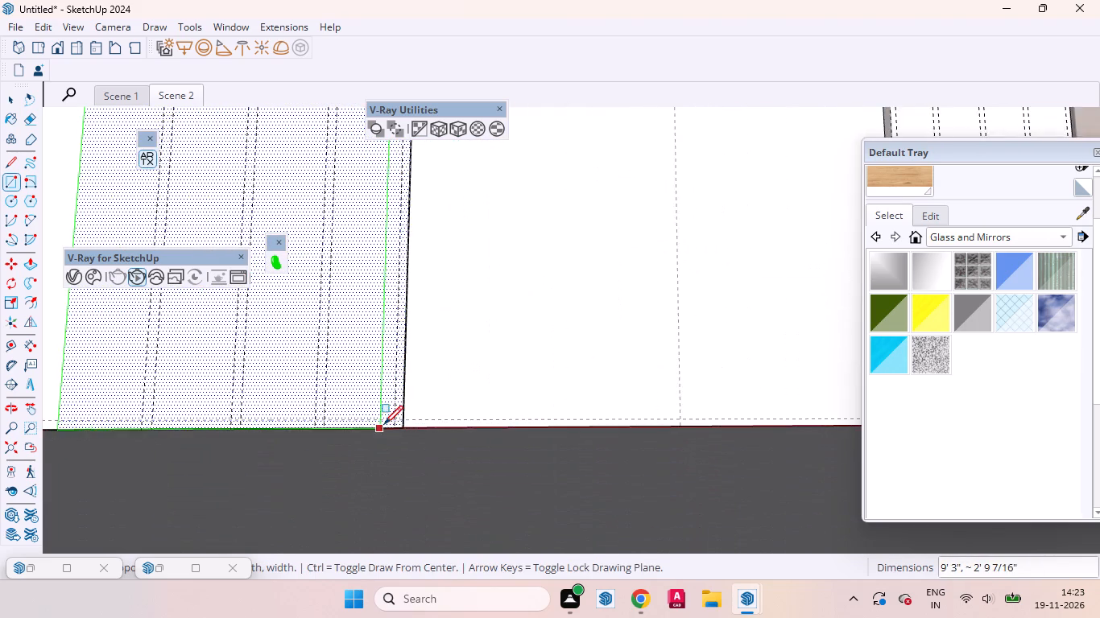
scroll(384, 424, "up", 7)
left_click(399, 418)
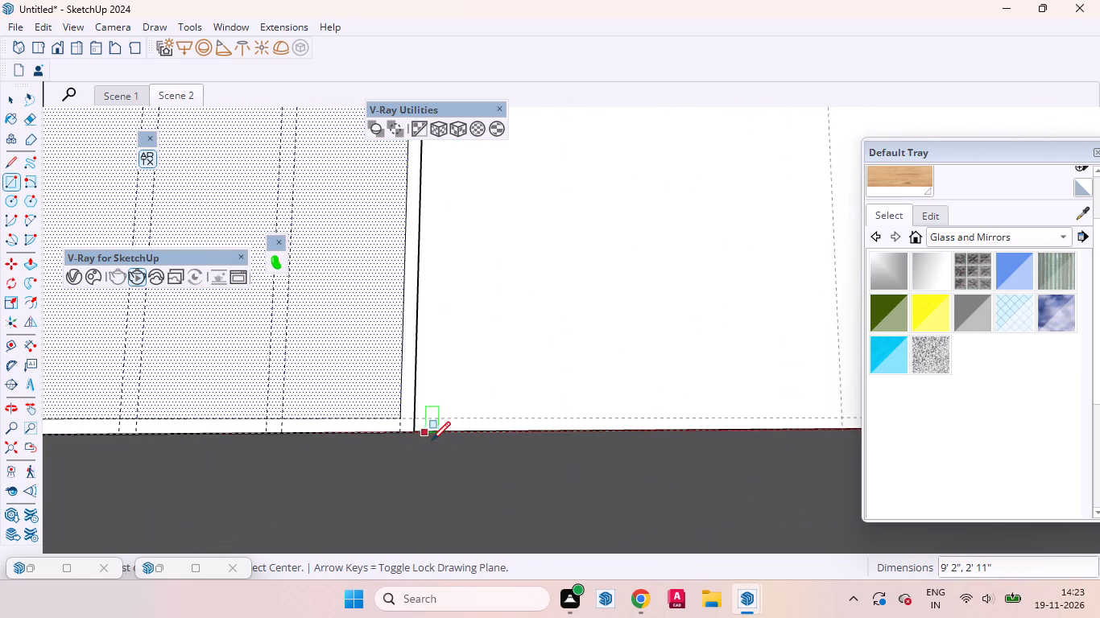
key("space")
Divide the rectangle's vertical edge beside the recessed middle section into six equal segments.
scroll(411, 480, "down", 12)
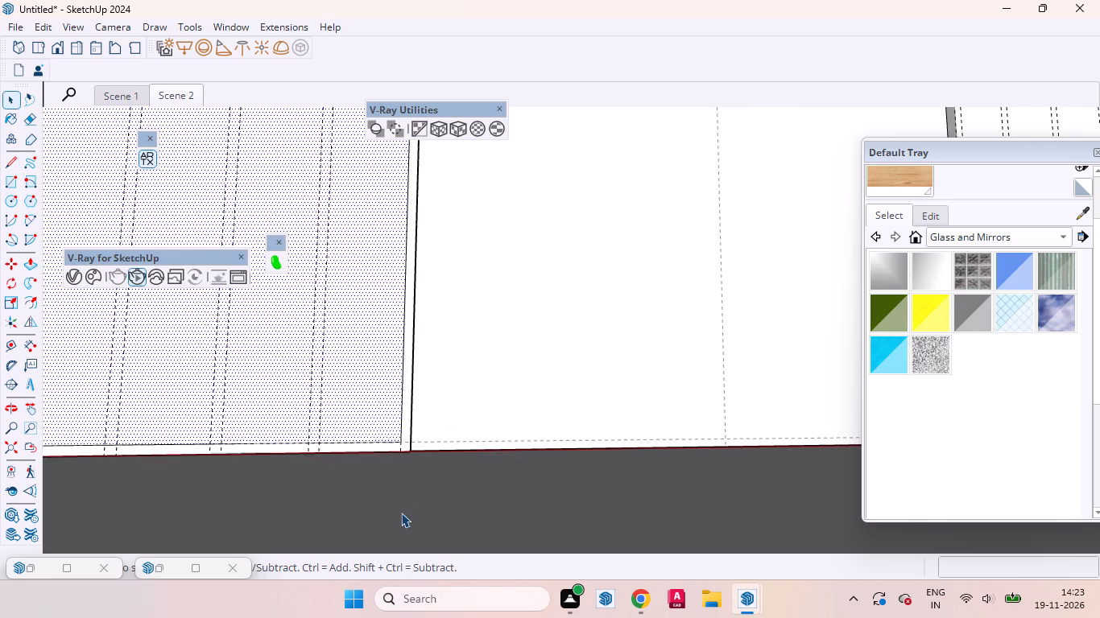
scroll(406, 464, "down", 20)
scroll(406, 464, "down", 1)
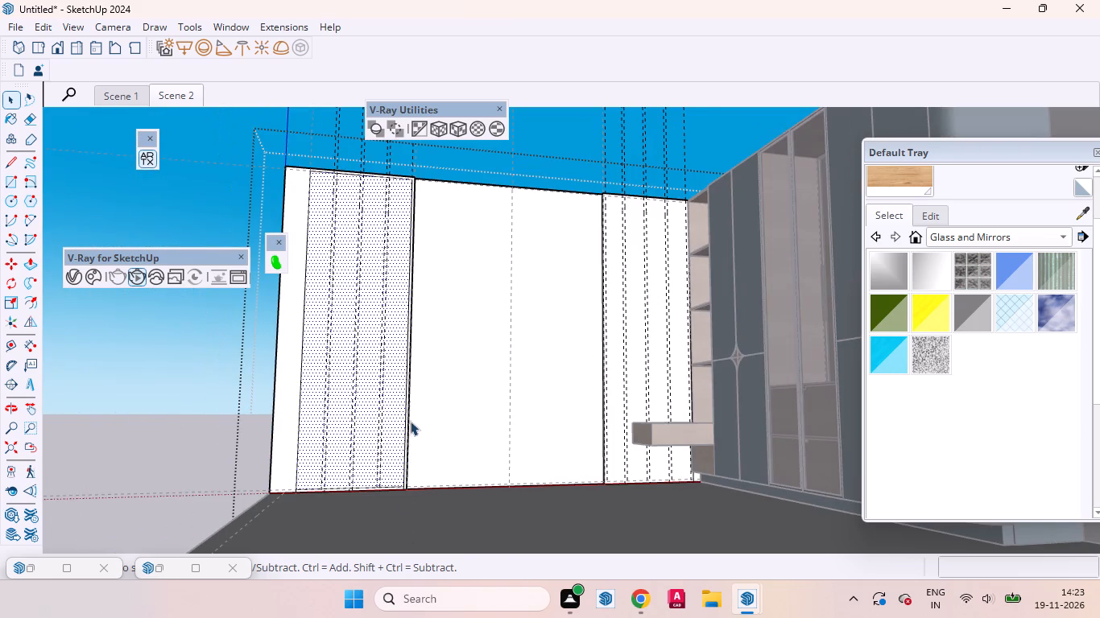
scroll(374, 380, "up", 3)
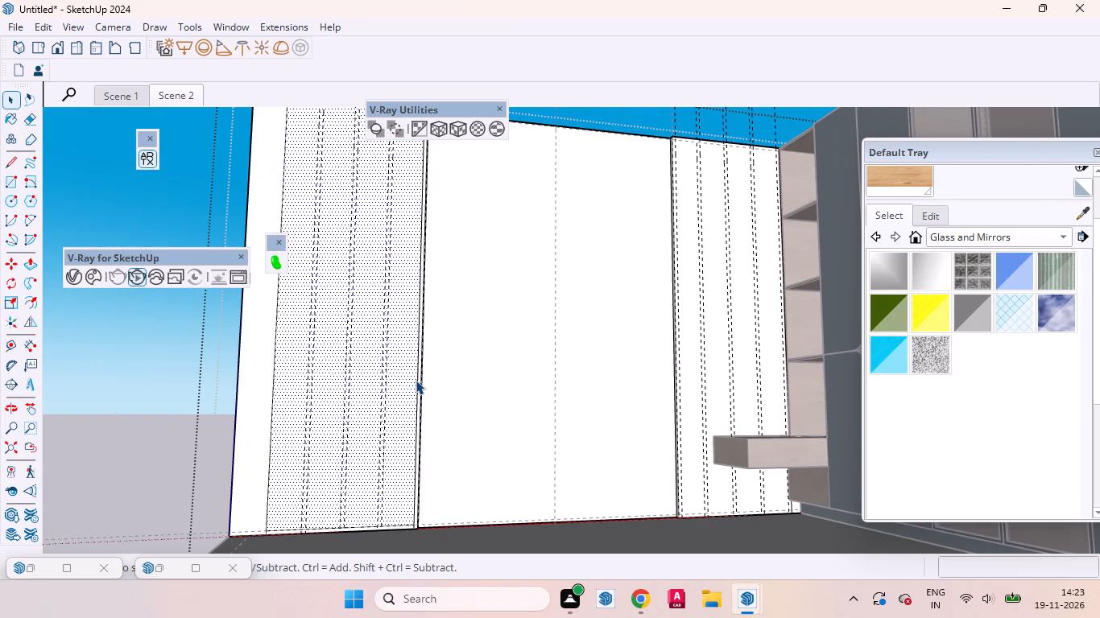
left_click(416, 380)
right_click(416, 380)
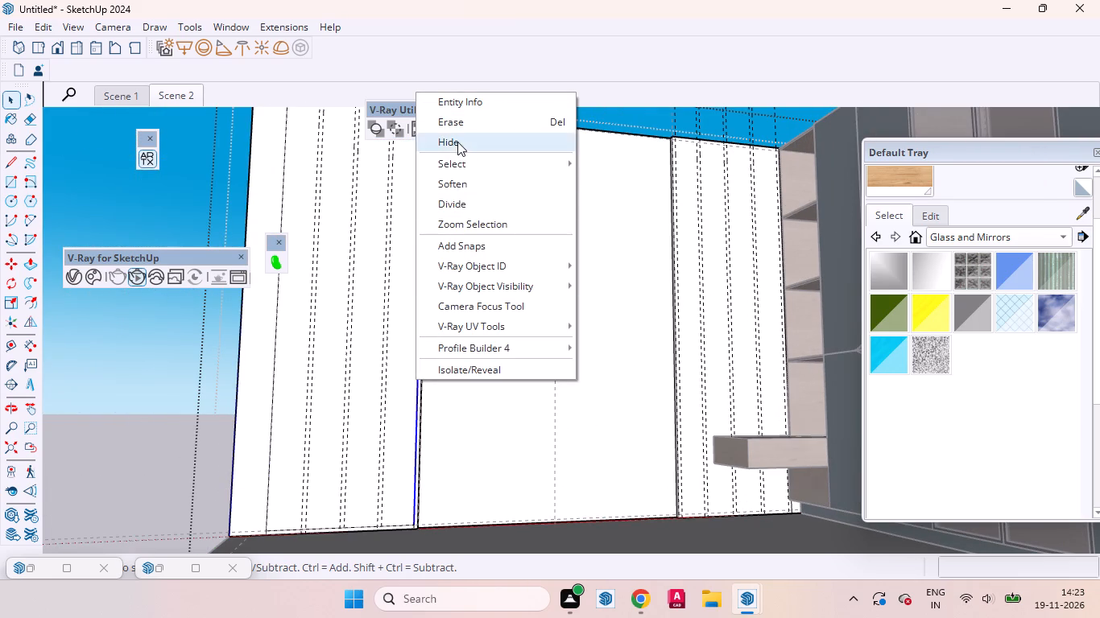
left_click(462, 203)
scroll(455, 356, "down", 7)
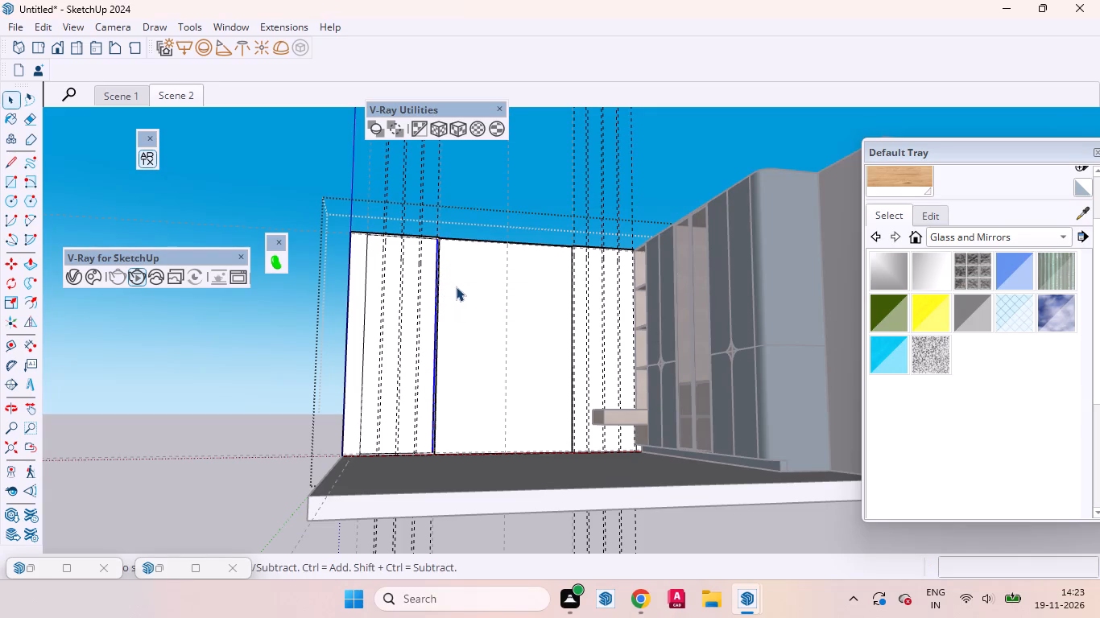
Draw five horizontal 2' 11" lines across the far panel's rectangle from the division points, splitting it into six equal rows.
key("l")
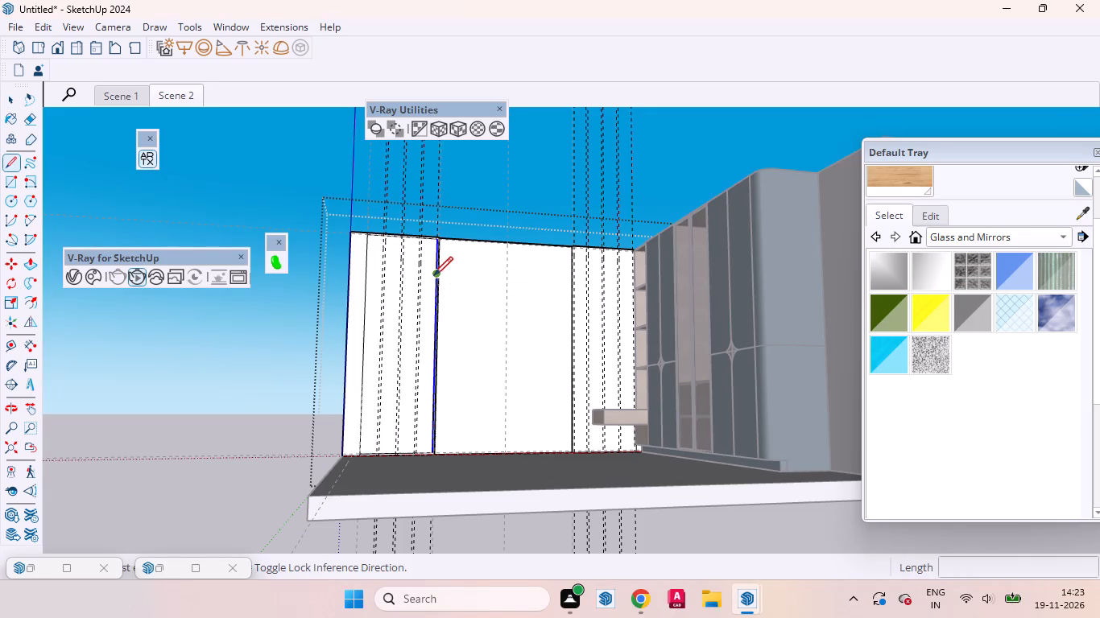
left_click(434, 275)
scroll(387, 279, "up", 5)
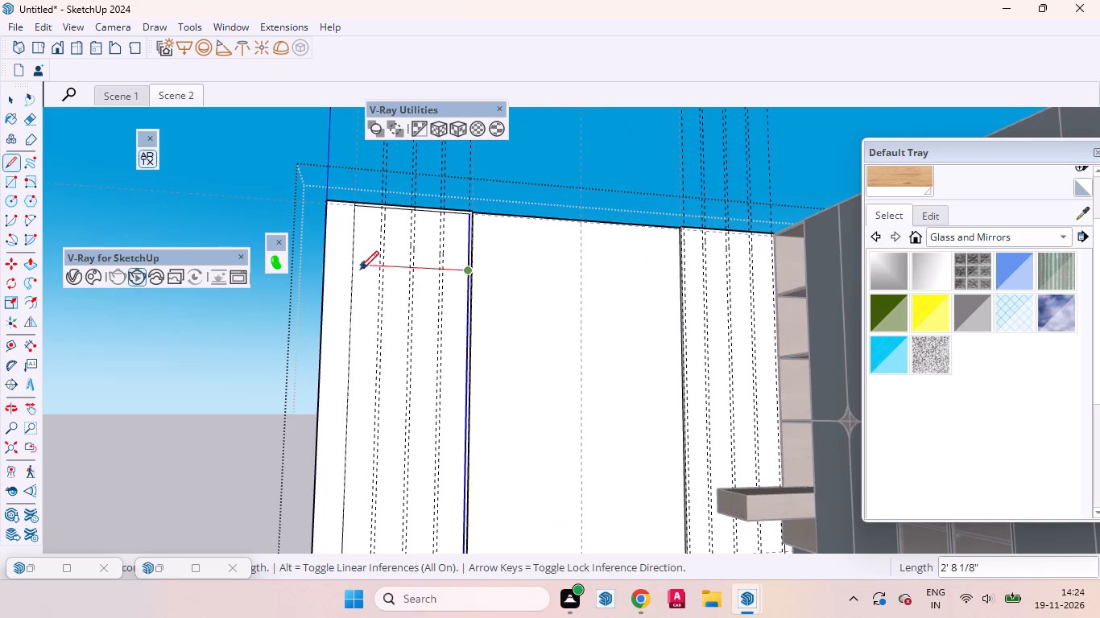
left_click(355, 269)
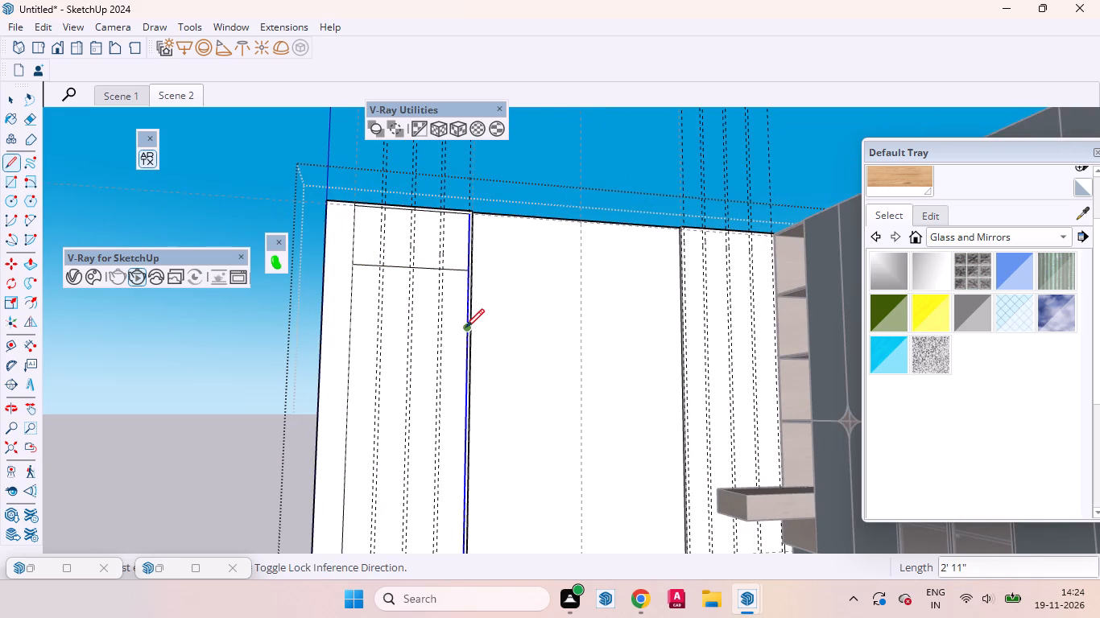
left_click(465, 328)
left_click(343, 327)
scroll(353, 281, "down", 2)
left_click(449, 369)
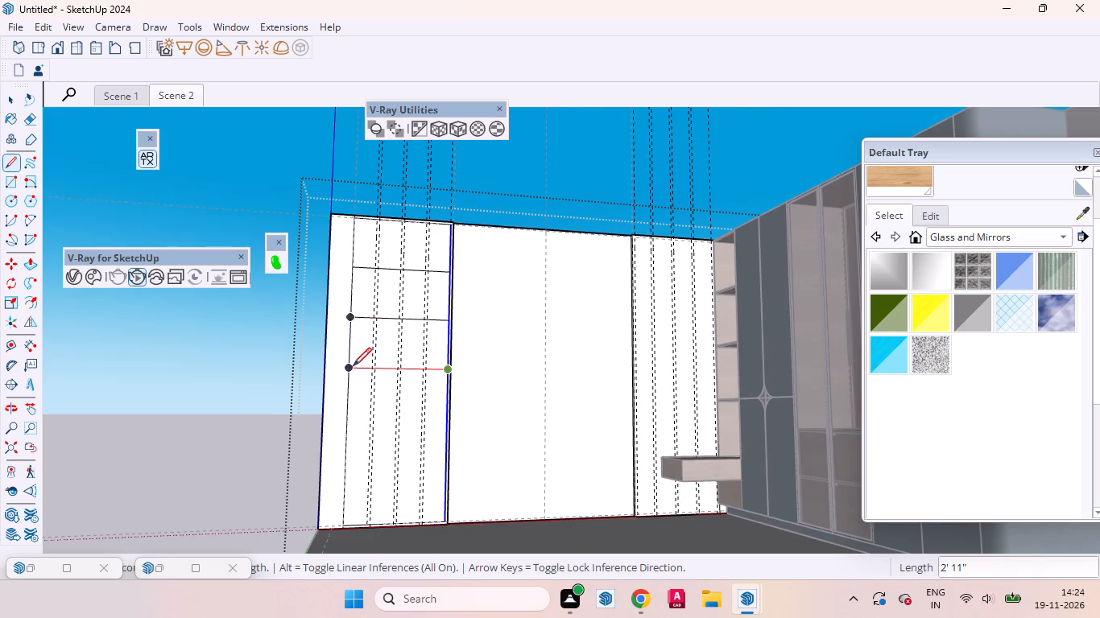
left_click(353, 366)
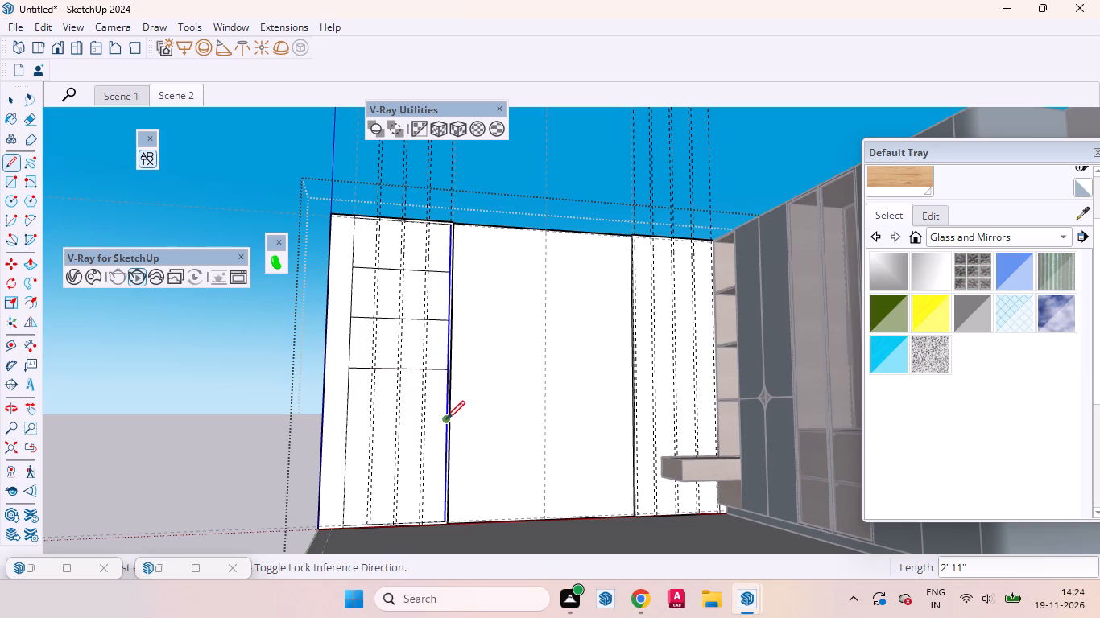
left_click(446, 420)
left_click(354, 415)
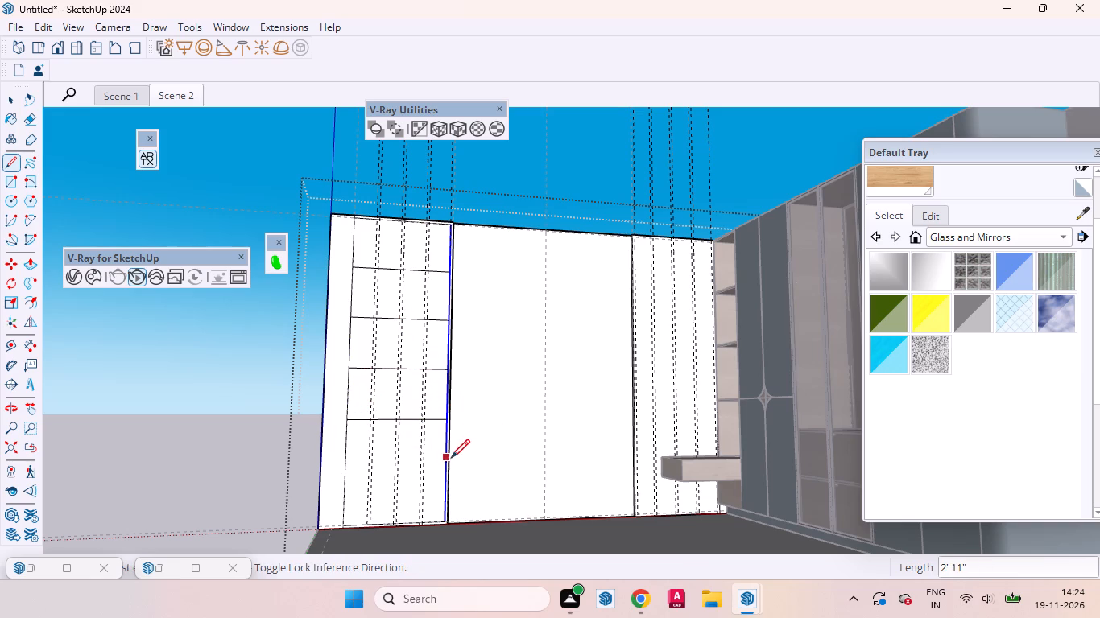
left_click(445, 470)
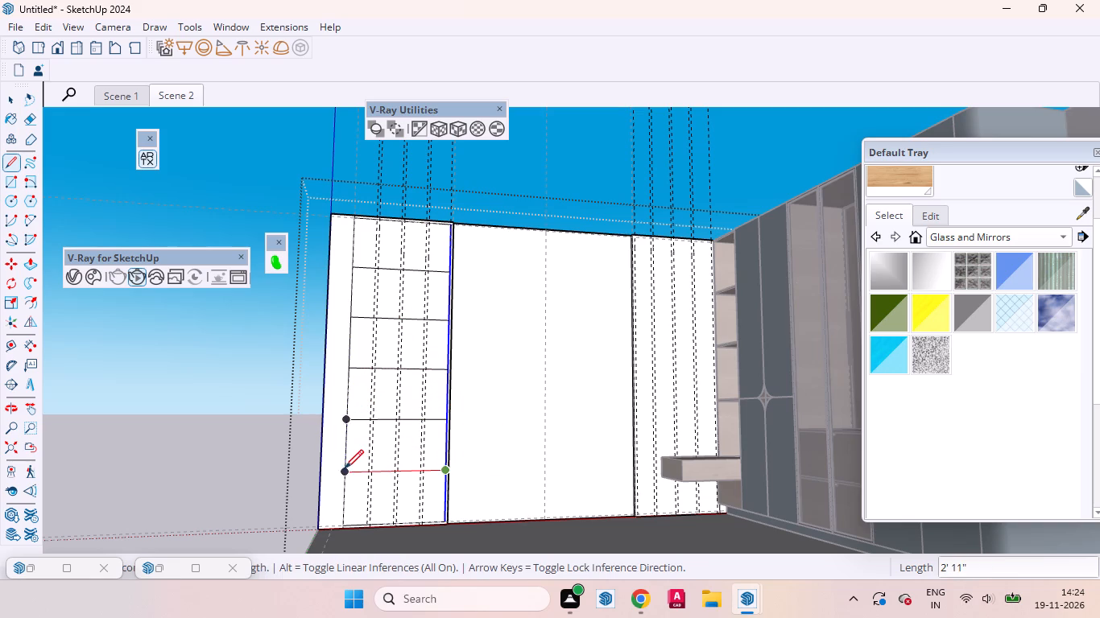
left_click(345, 468)
key("space")
Select the face of the top row in the far panel's rectangle.
left_click(385, 452)
scroll(395, 489, "down", 4)
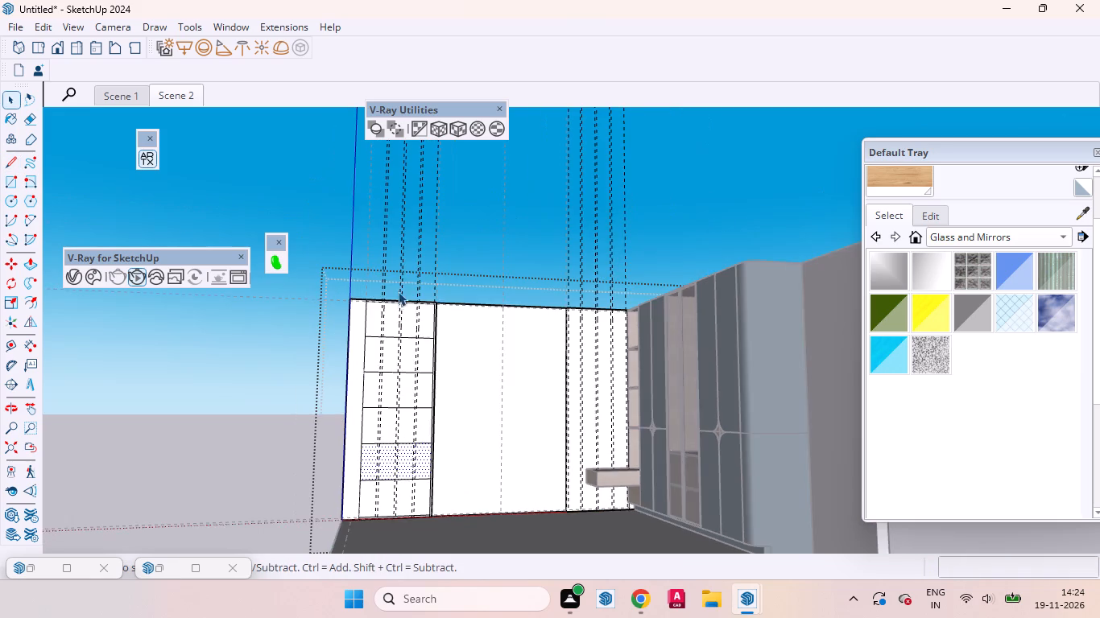
scroll(398, 289, "up", 15)
left_click(440, 353)
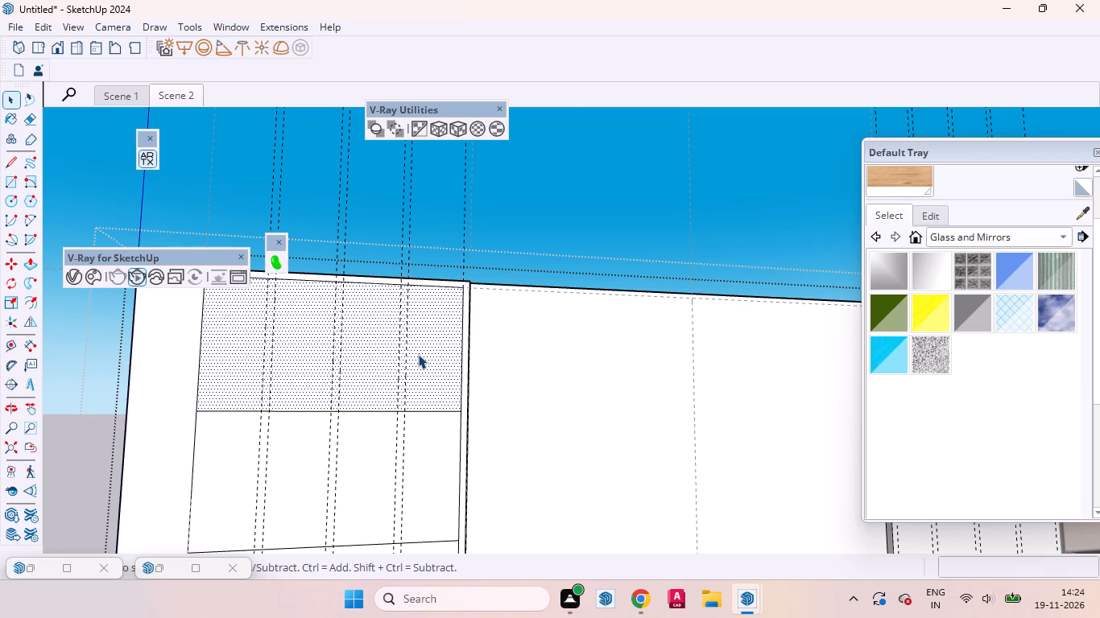
scroll(474, 304, "up", 2)
scroll(550, 336, "down", 2)
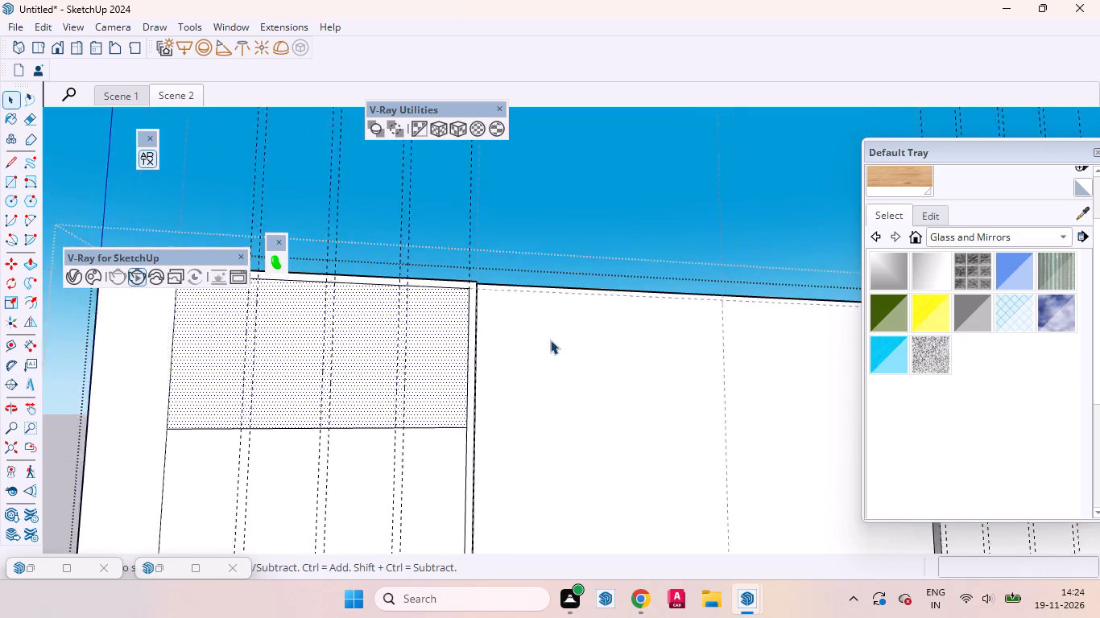
scroll(550, 340, "down", 2)
middle_click_drag(546, 353, 528, 399)
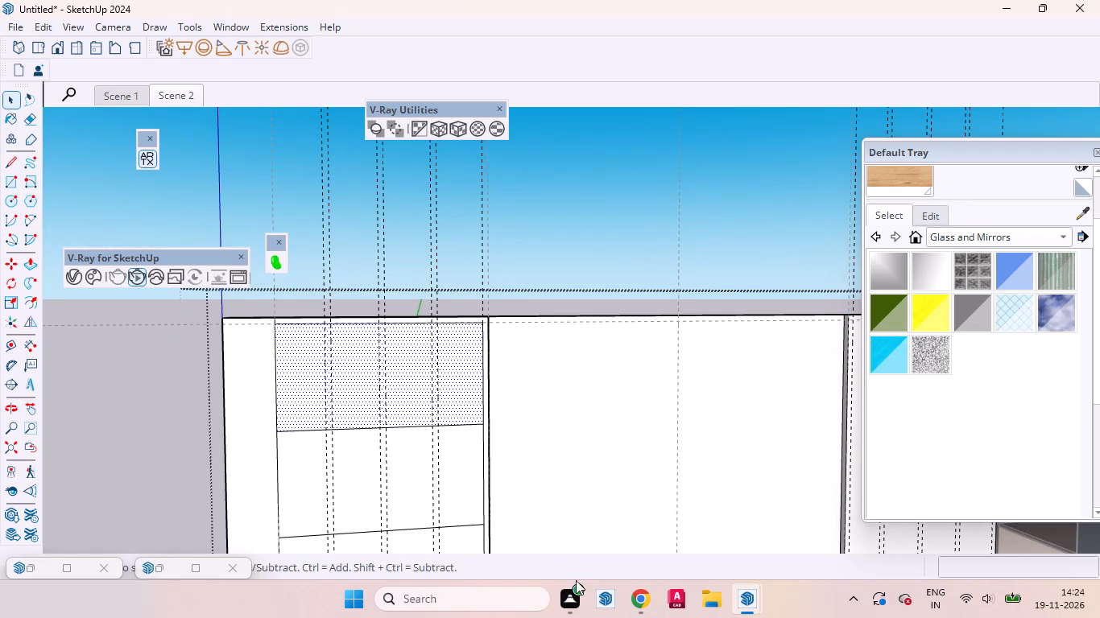
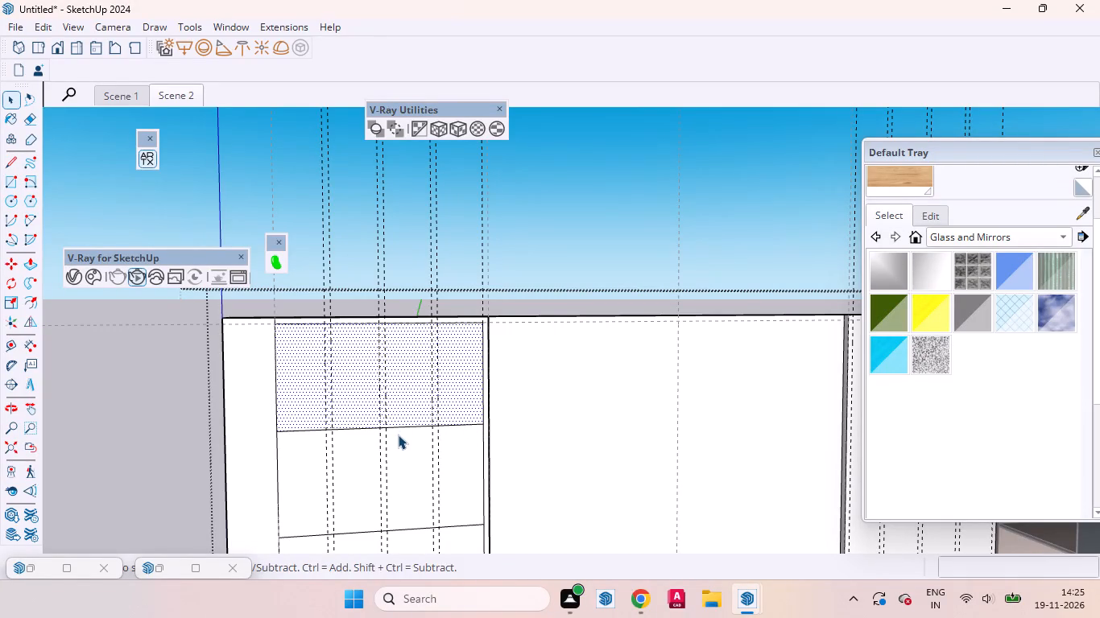
Draw four 8" by about 1' 6 5/16" rectangles across the far panel's top row, fitted between the paired vertical guides.
key("r")
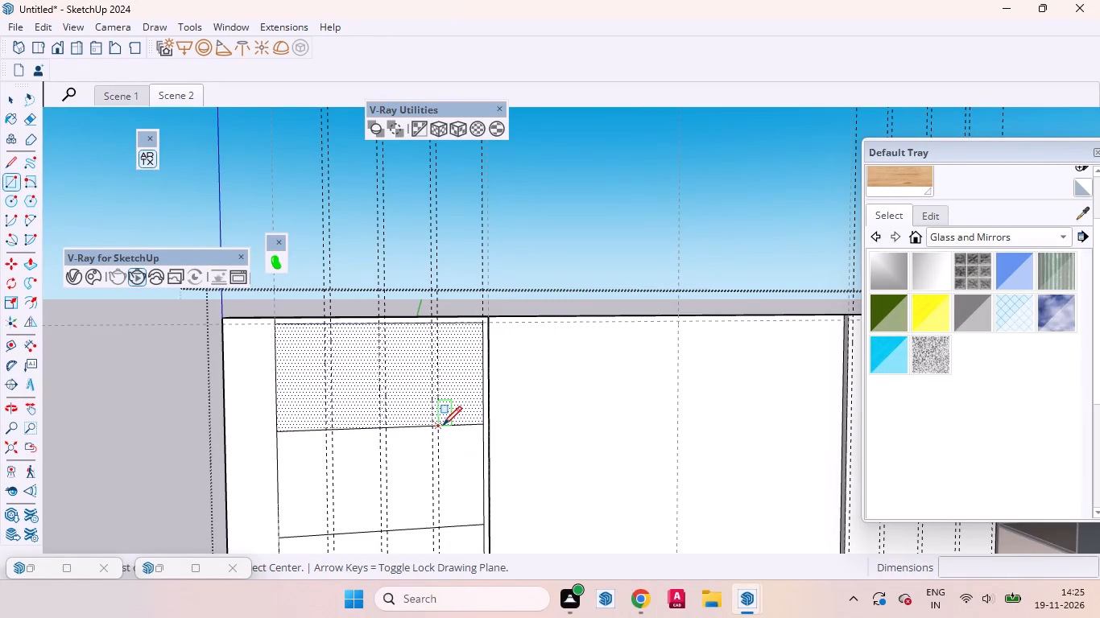
left_click(443, 425)
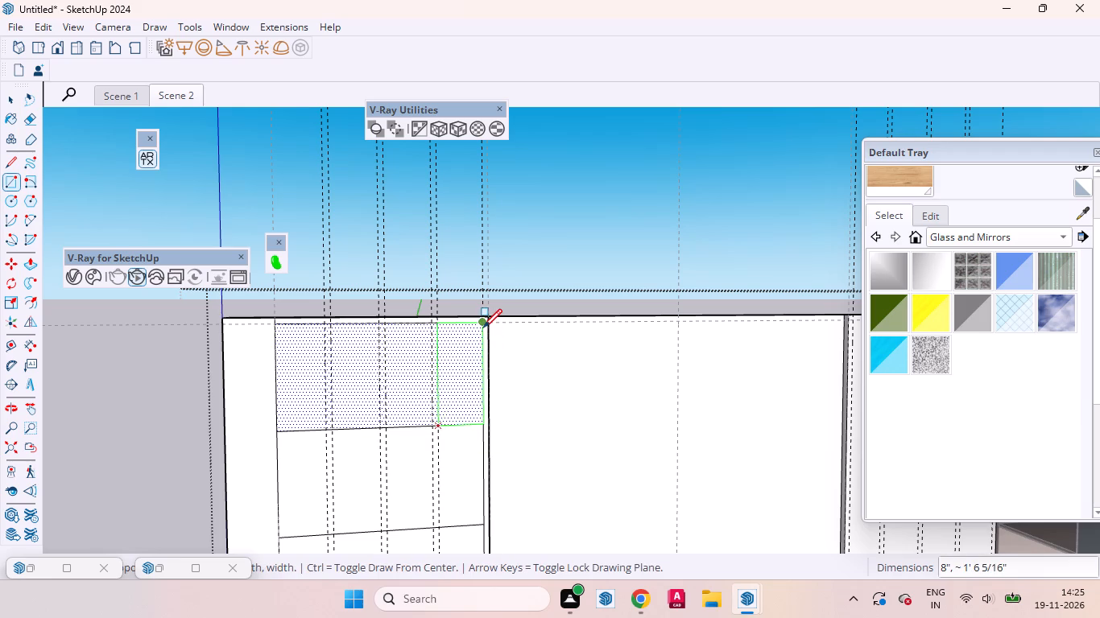
left_click(483, 327)
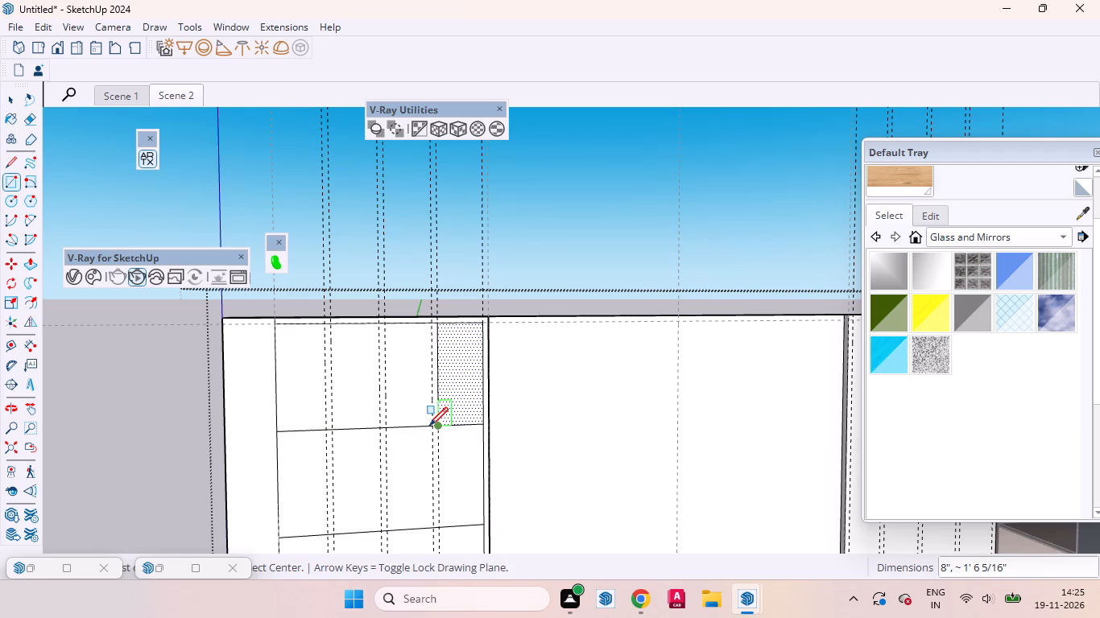
scroll(431, 428, "up", 6)
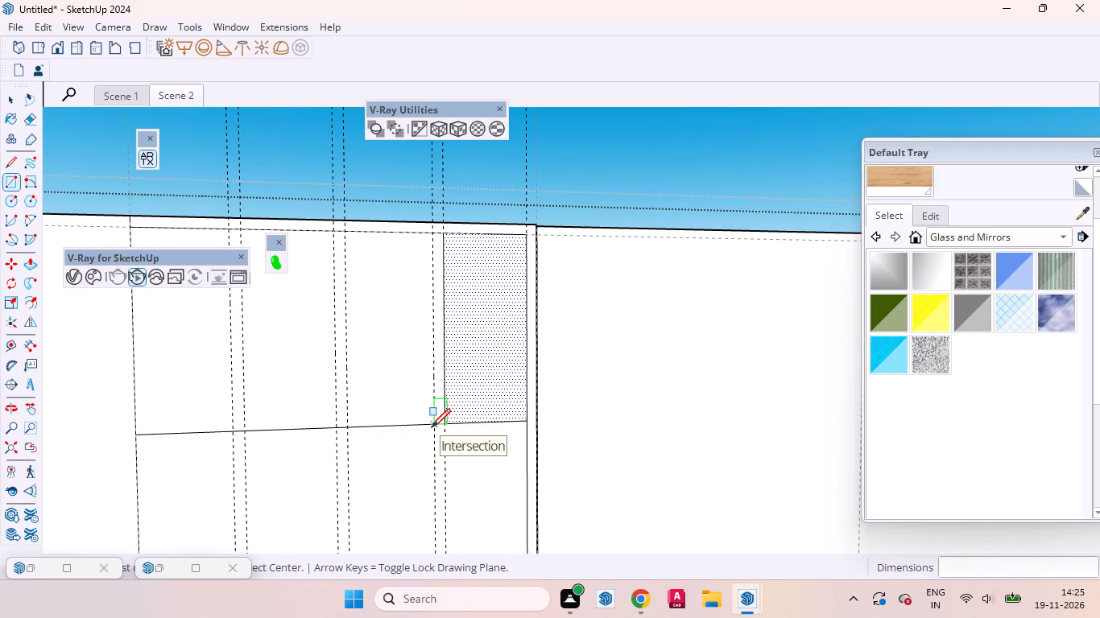
left_click(432, 427)
left_click(345, 230)
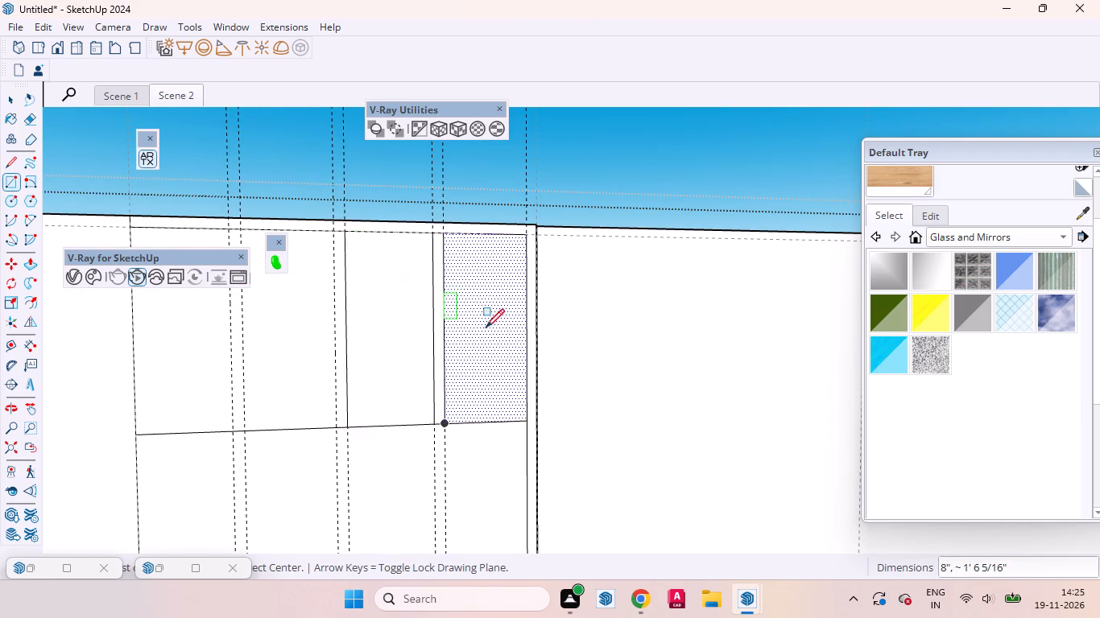
scroll(491, 333, "down", 3)
left_click(374, 406)
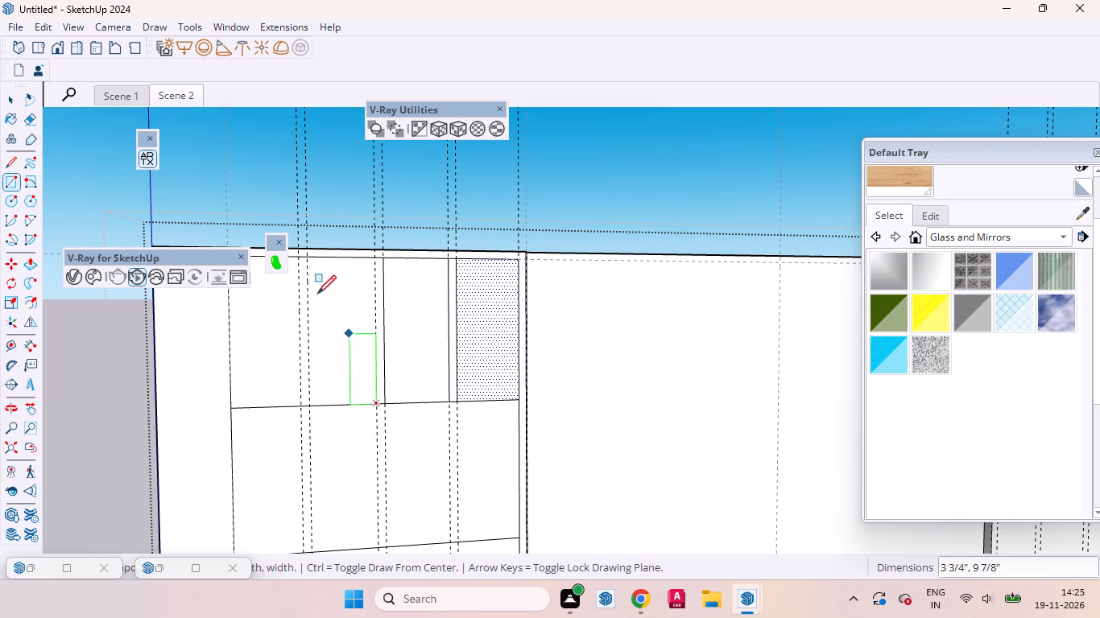
left_click(308, 257)
scroll(416, 472, "down", 3)
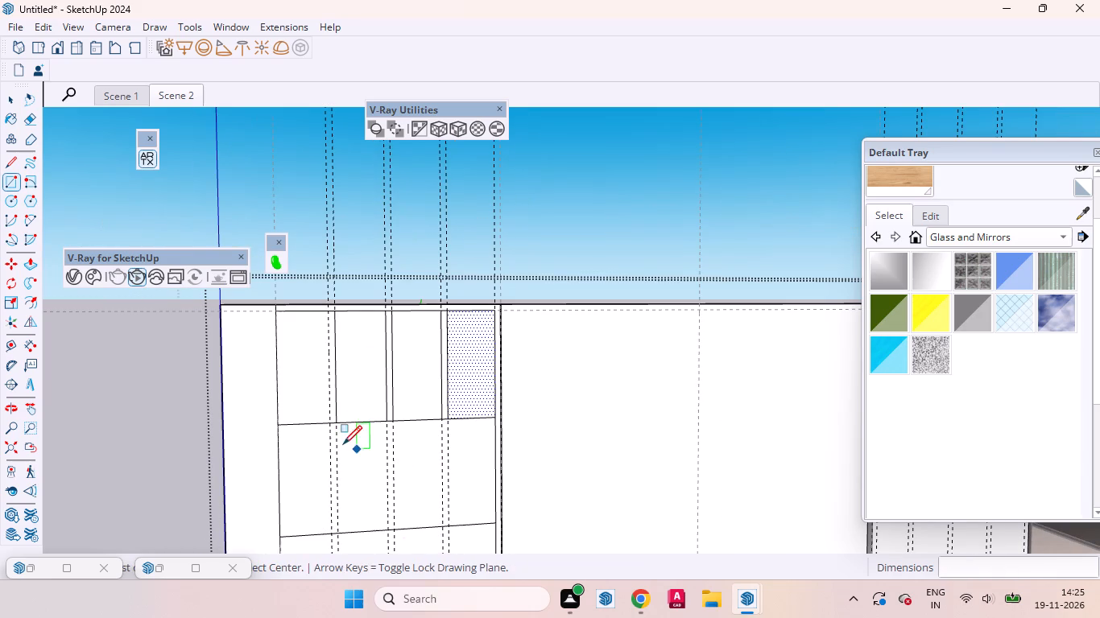
left_click(326, 425)
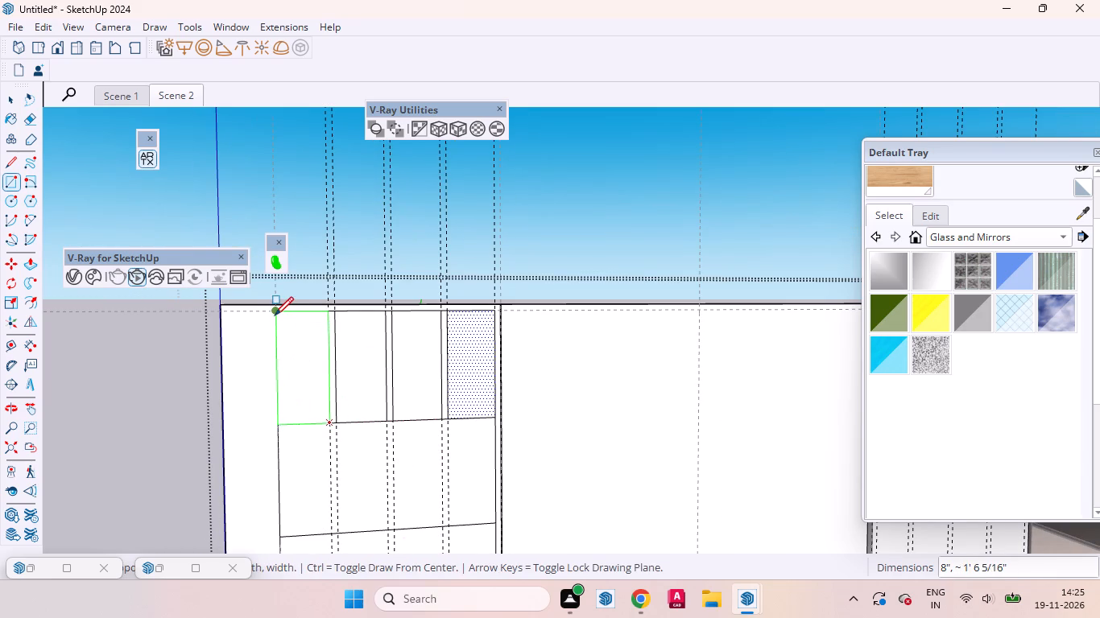
left_click(275, 315)
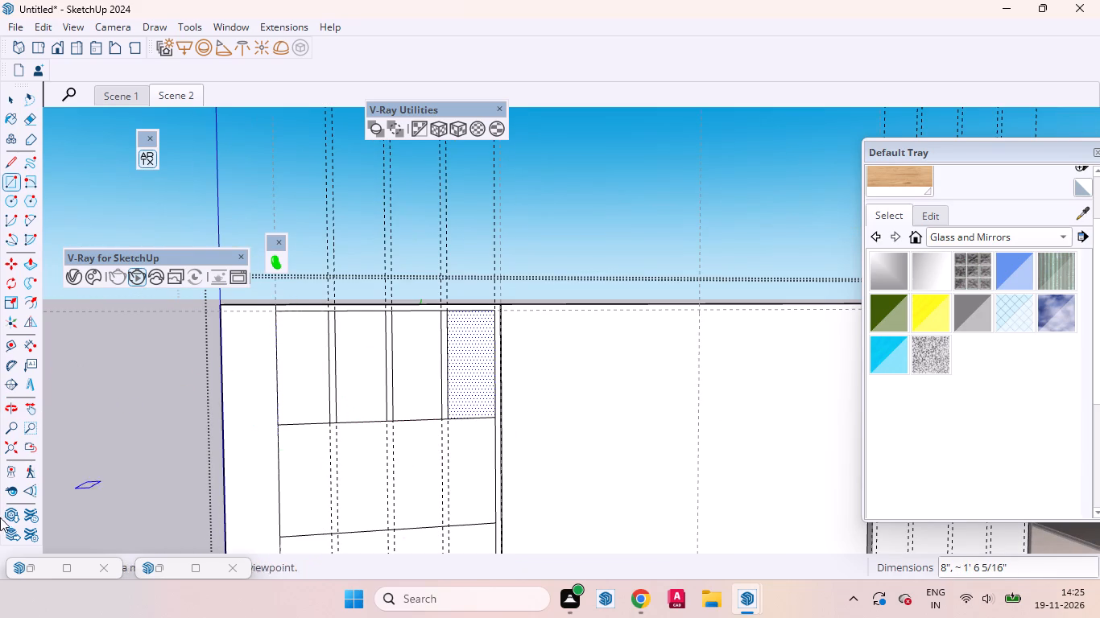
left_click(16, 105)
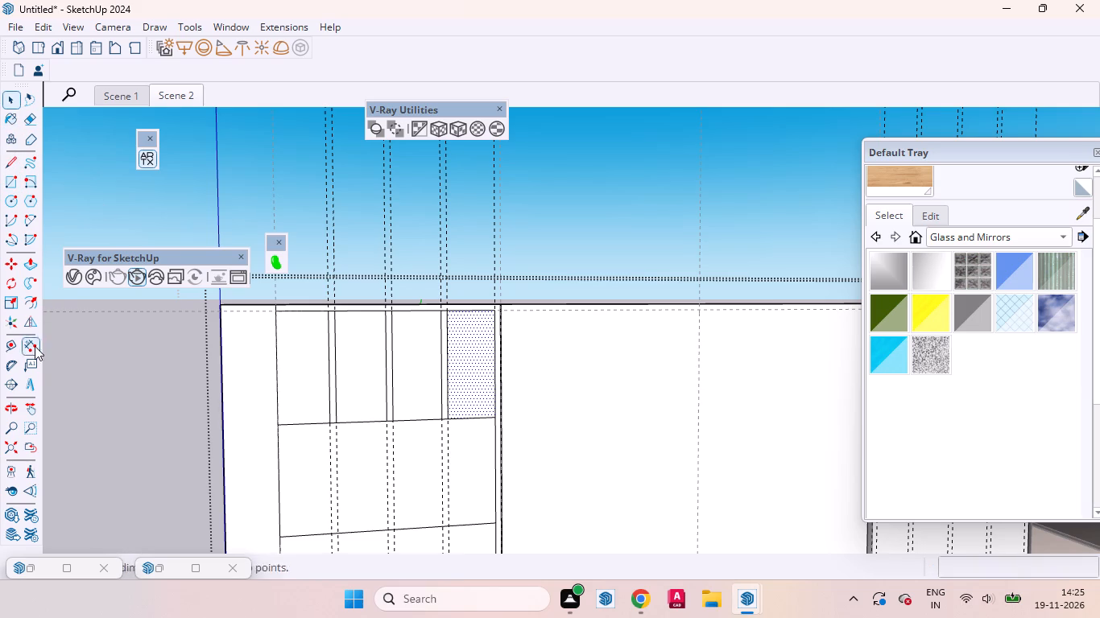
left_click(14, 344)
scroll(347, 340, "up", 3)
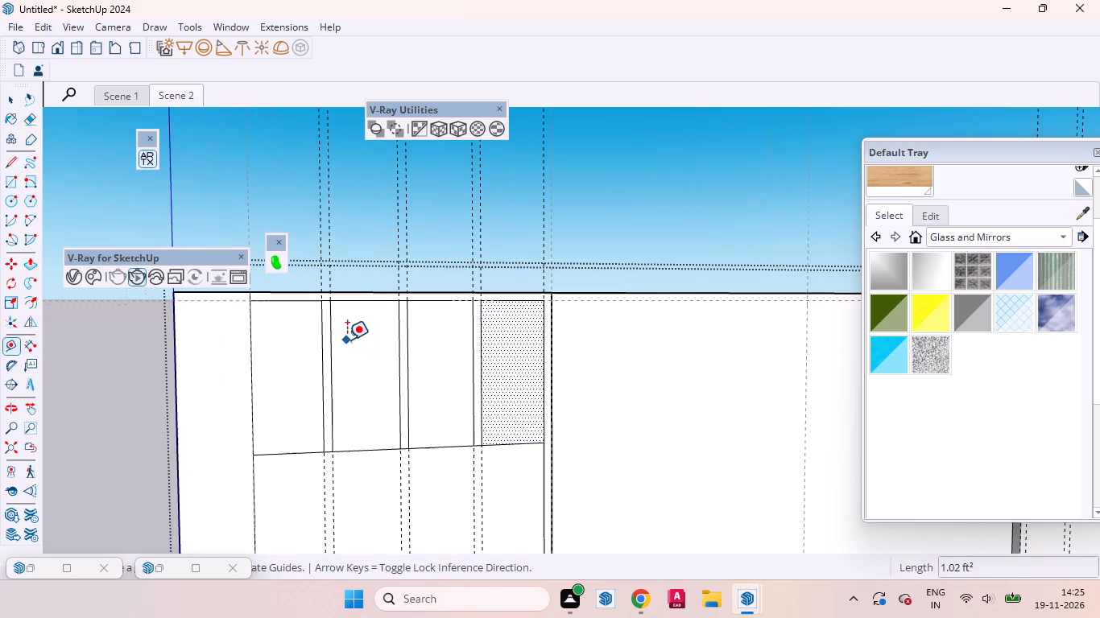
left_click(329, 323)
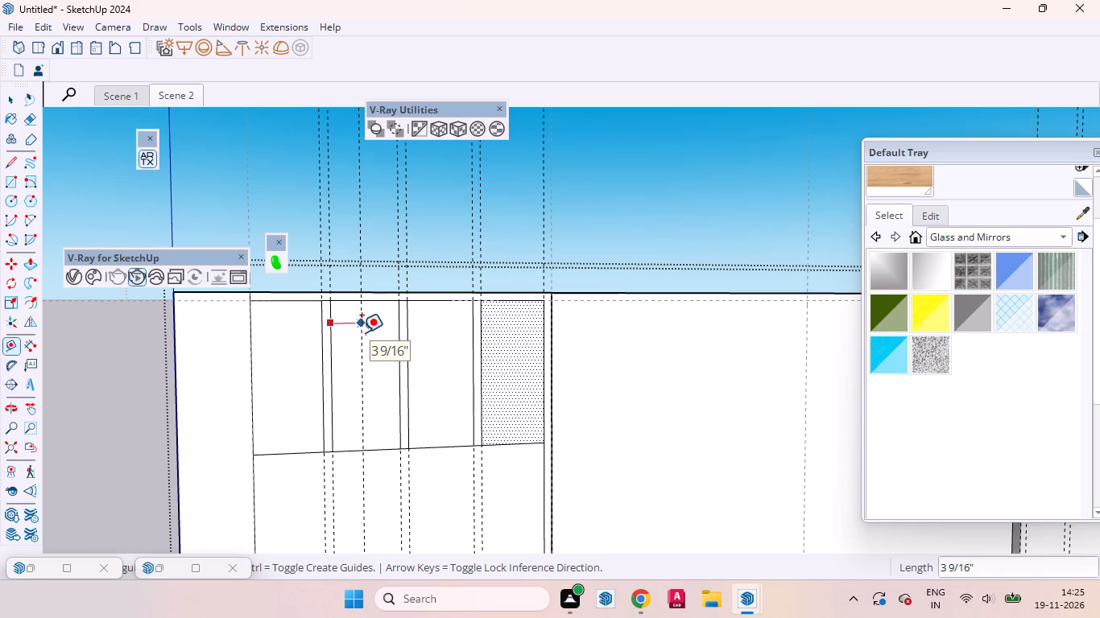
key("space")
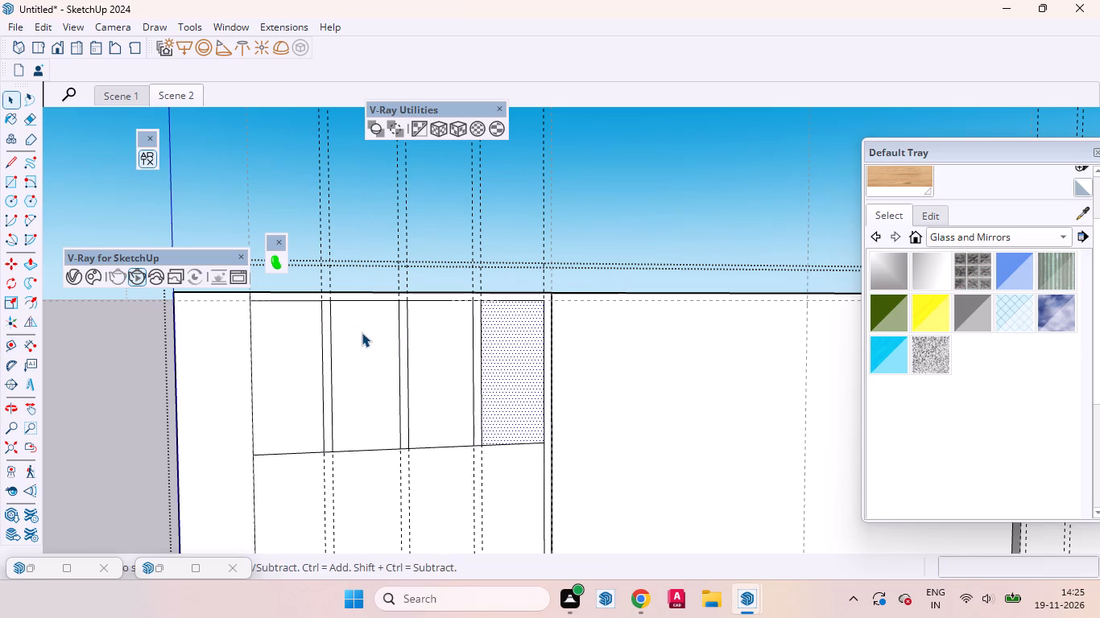
Round all four corners of the top-row cell nearest the recessed section into a capsule using 100-segment tangent arcs, chord about 5 11/16".
type("a100")
key("Return")
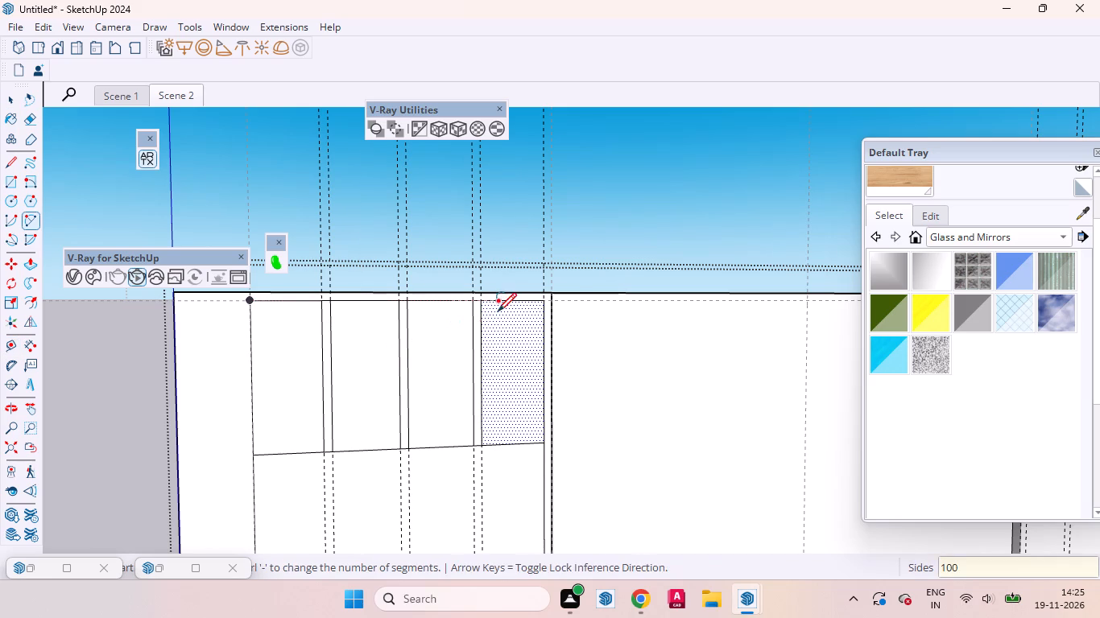
left_click(512, 303)
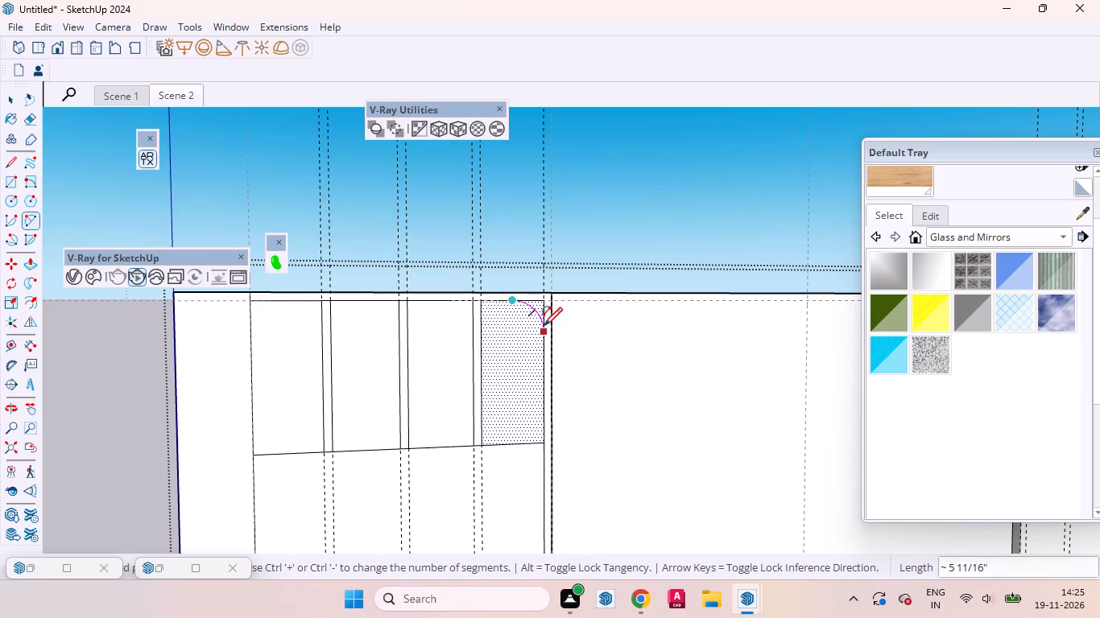
double_click(545, 332)
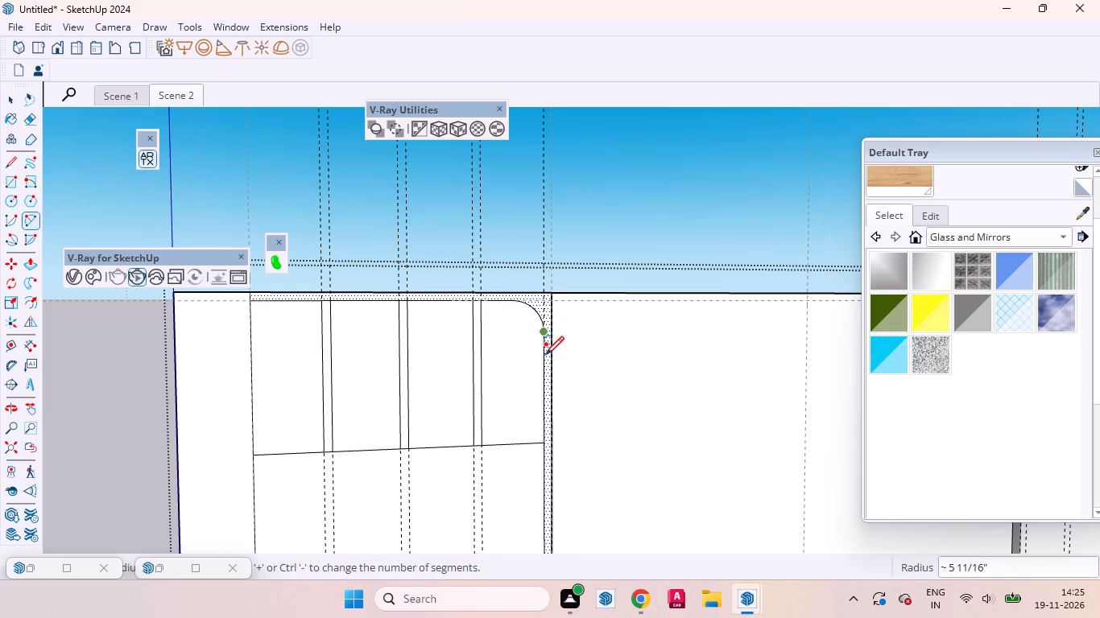
middle_click_drag(540, 377, 495, 414)
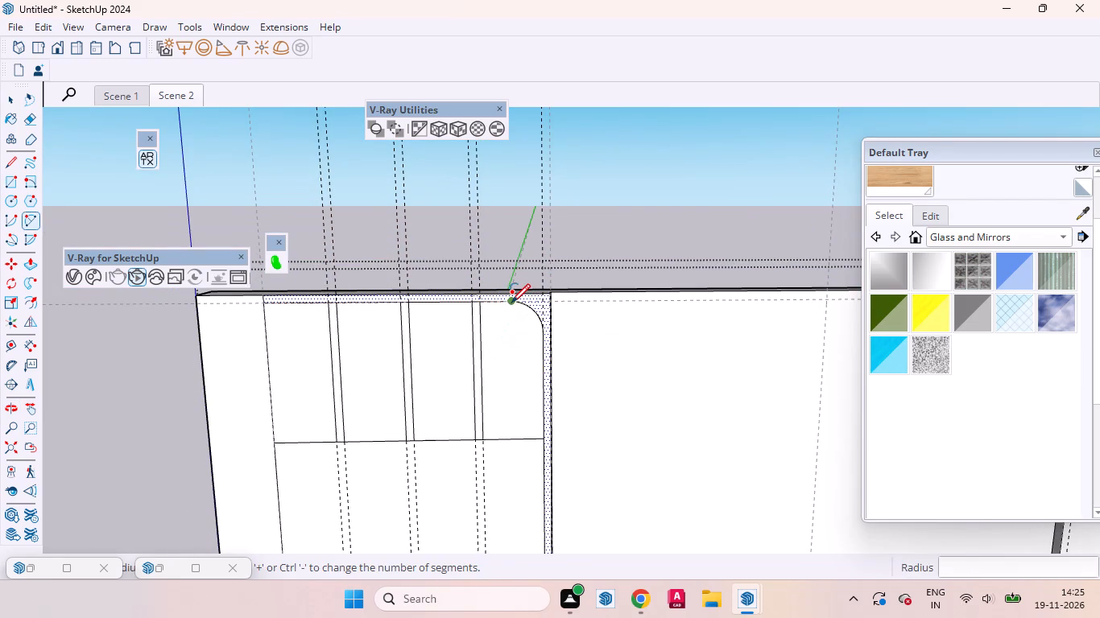
left_click(509, 300)
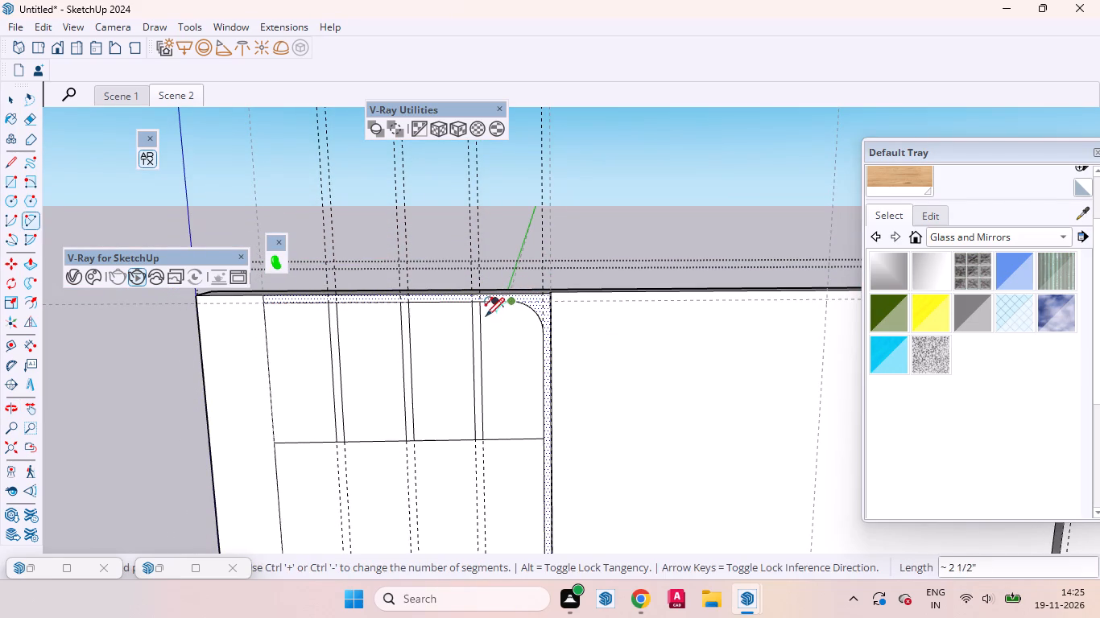
double_click(482, 332)
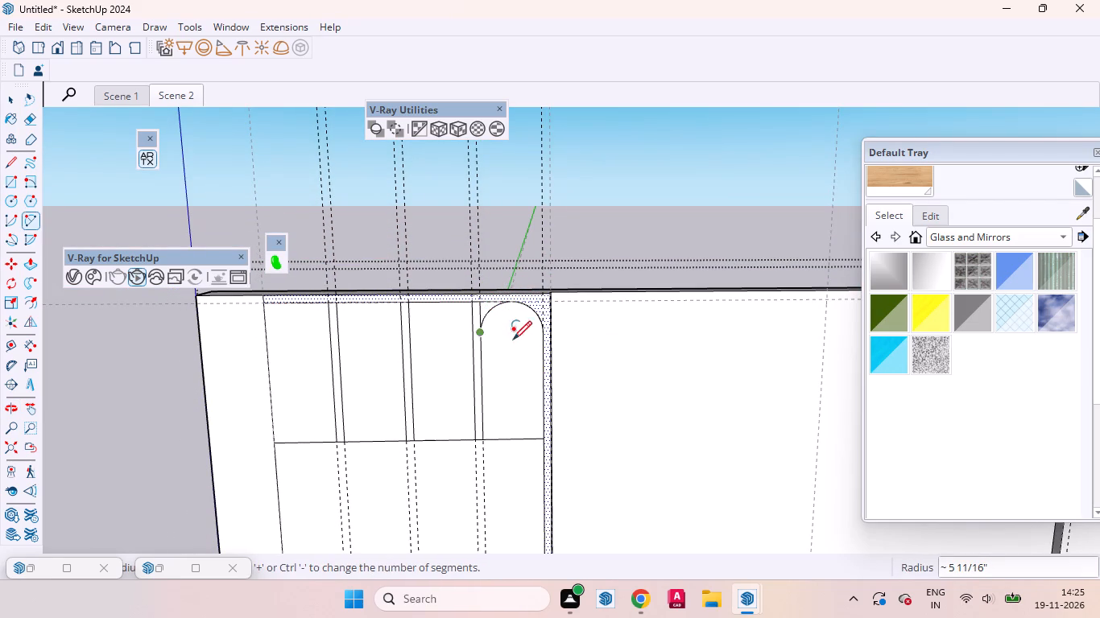
left_click(511, 442)
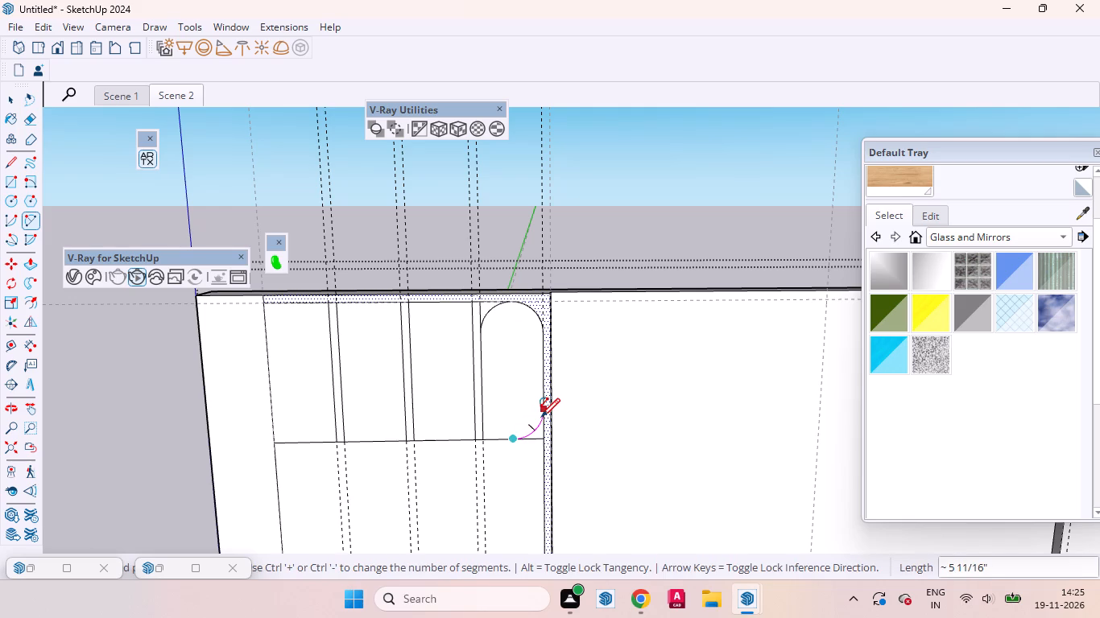
double_click(541, 414)
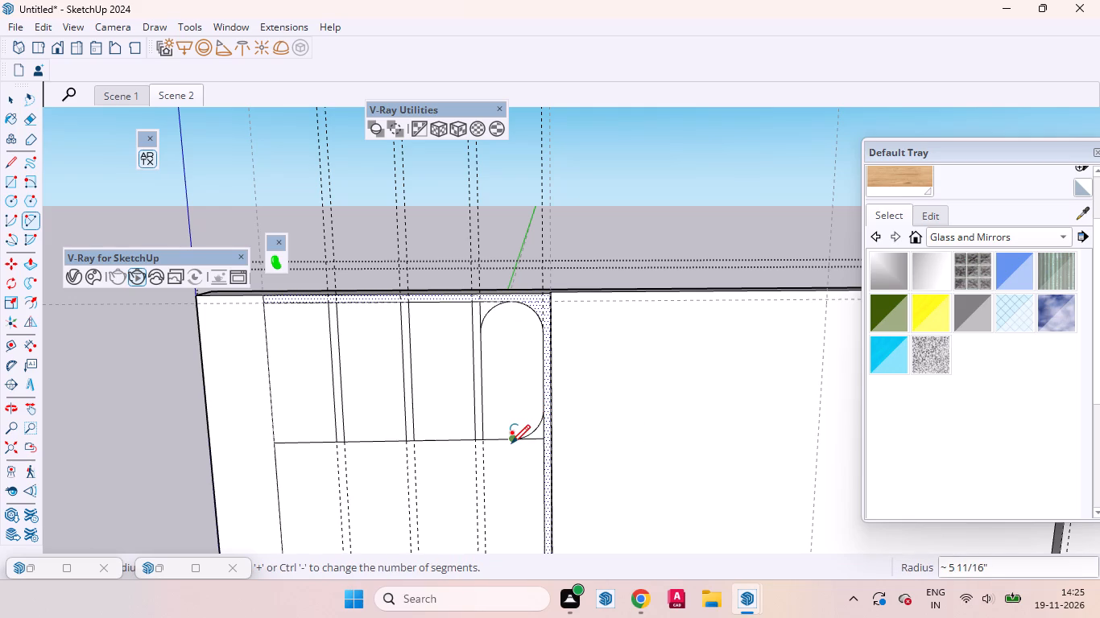
left_click(511, 440)
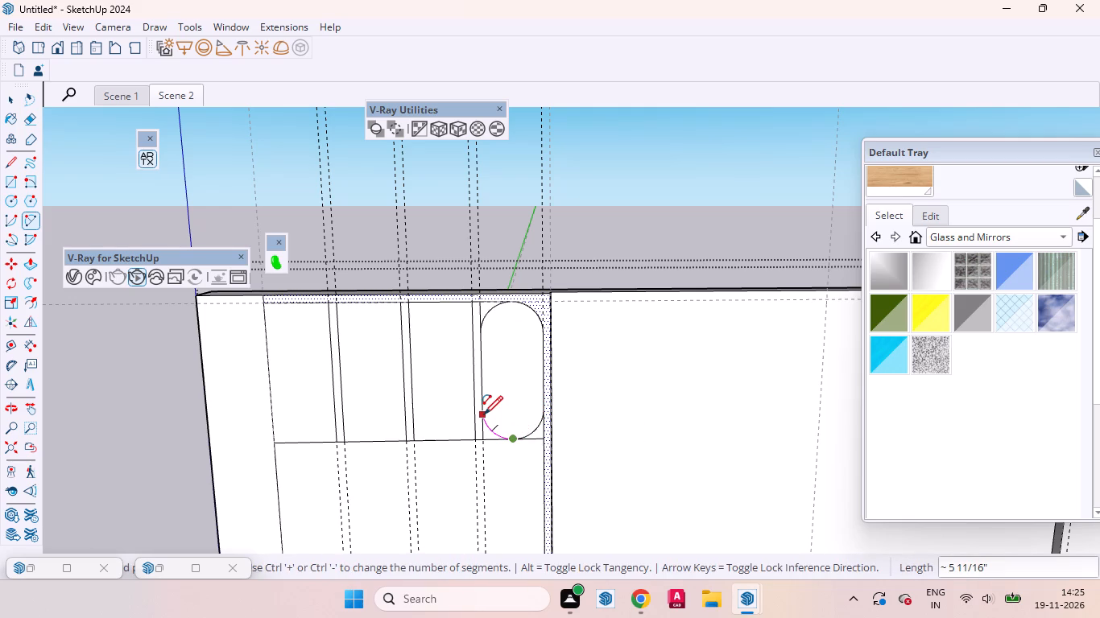
double_click(484, 414)
Round all four corners of the second top-row cell from the recessed section into a capsule with tangent arcs, chord about 5 11/16".
scroll(570, 360, "down", 5)
scroll(492, 422, "up", 3)
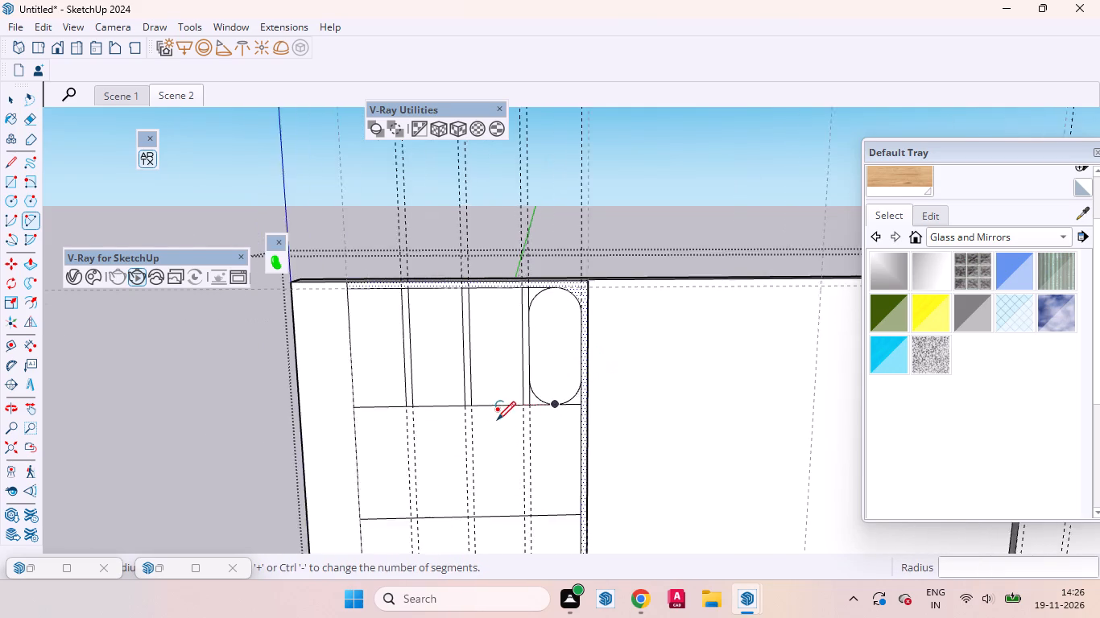
scroll(497, 420, "up", 2)
left_click(497, 402)
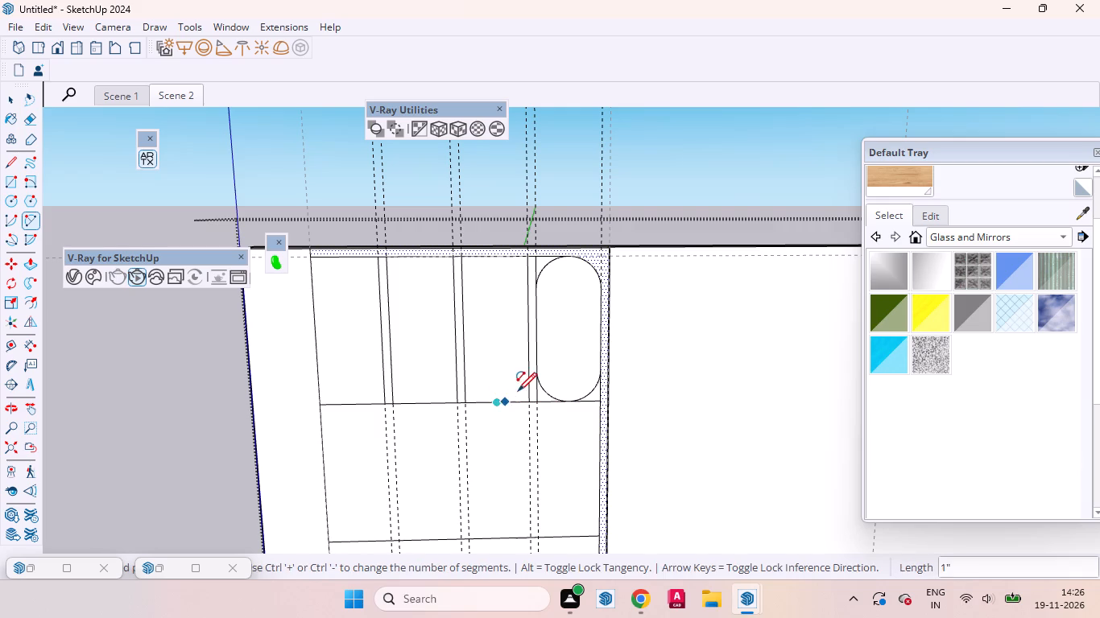
double_click(528, 374)
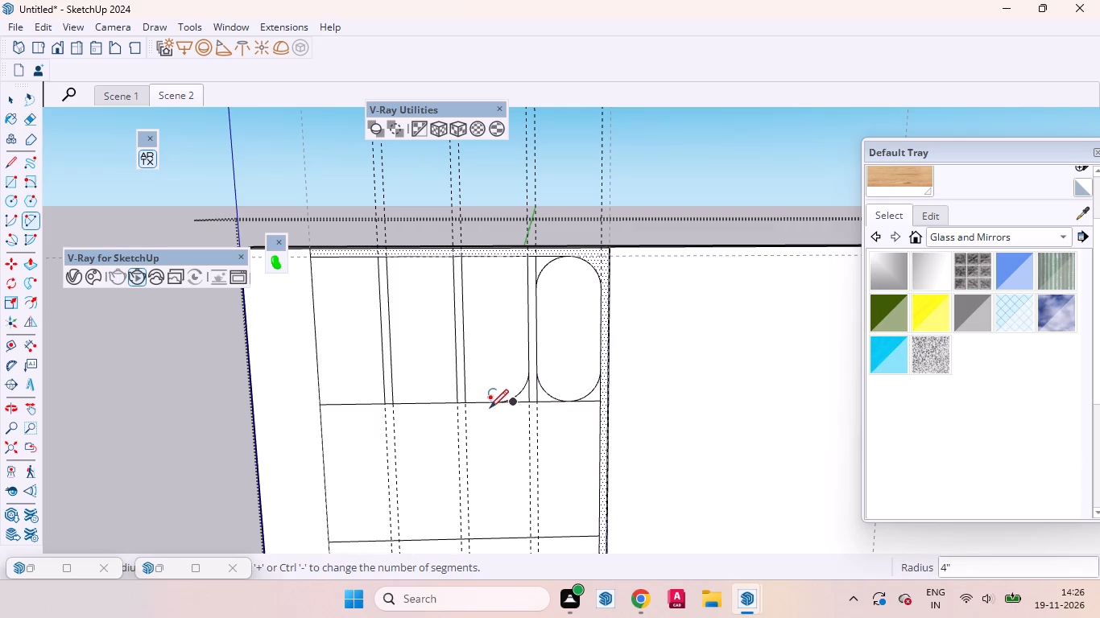
left_click(494, 405)
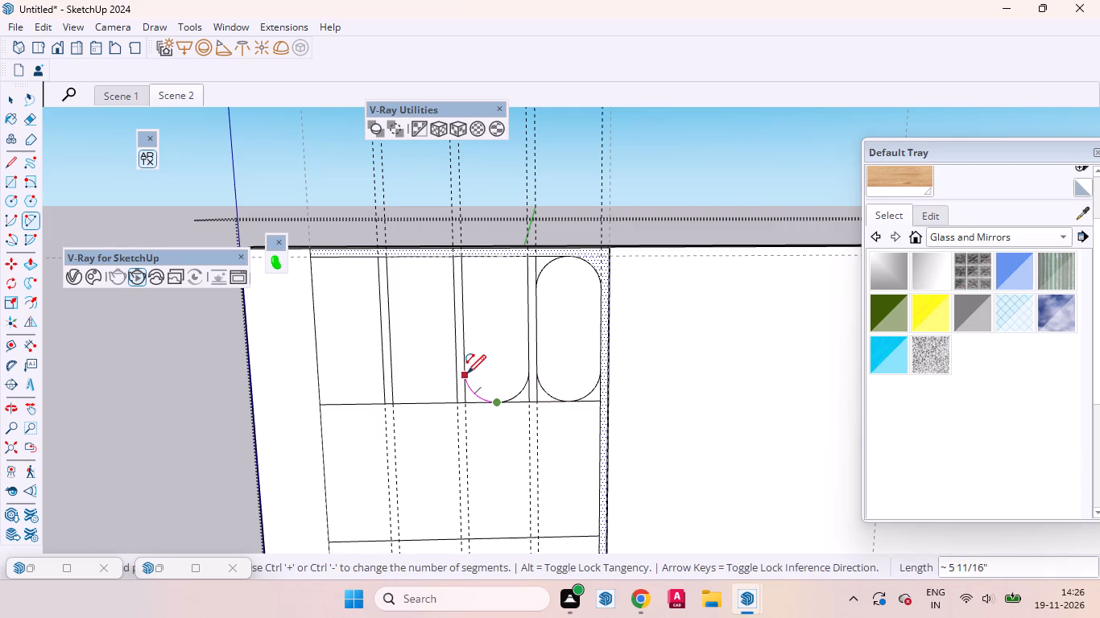
double_click(467, 372)
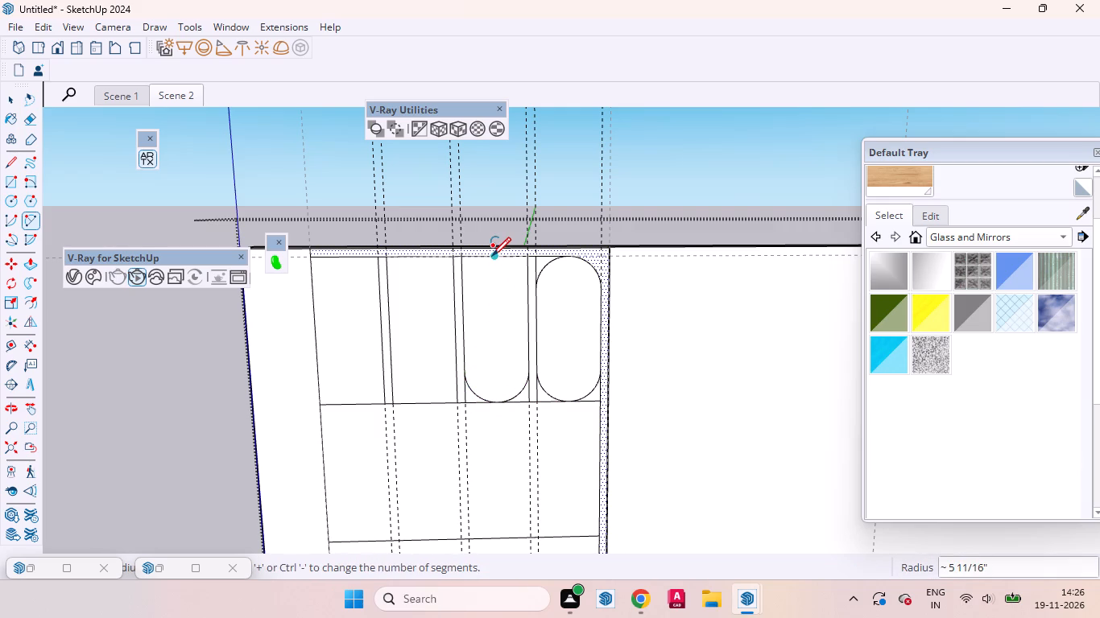
left_click(492, 256)
double_click(527, 287)
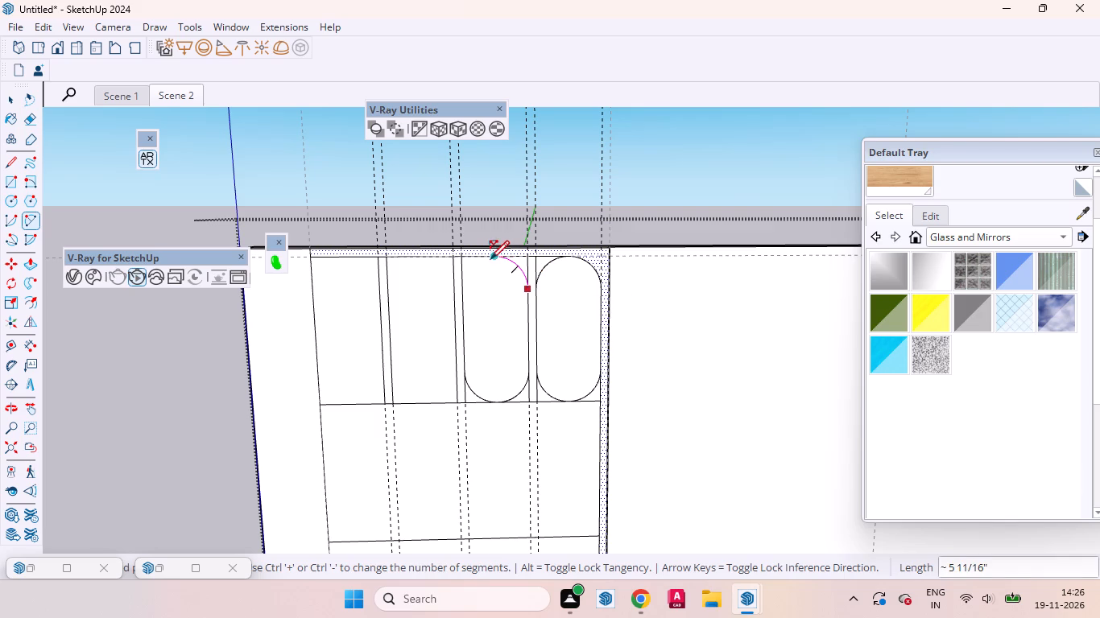
left_click(493, 258)
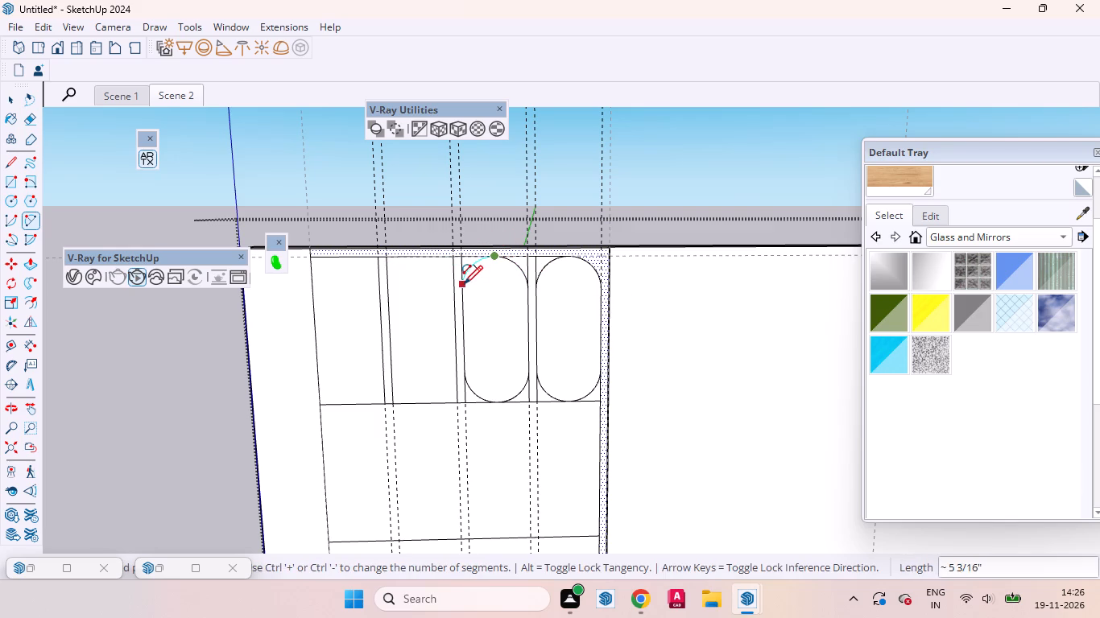
double_click(464, 288)
Round all four corners of the third top-row cell from the recessed section into a capsule with tangent arcs, chord about 5 11/16".
scroll(503, 322, "down", 6)
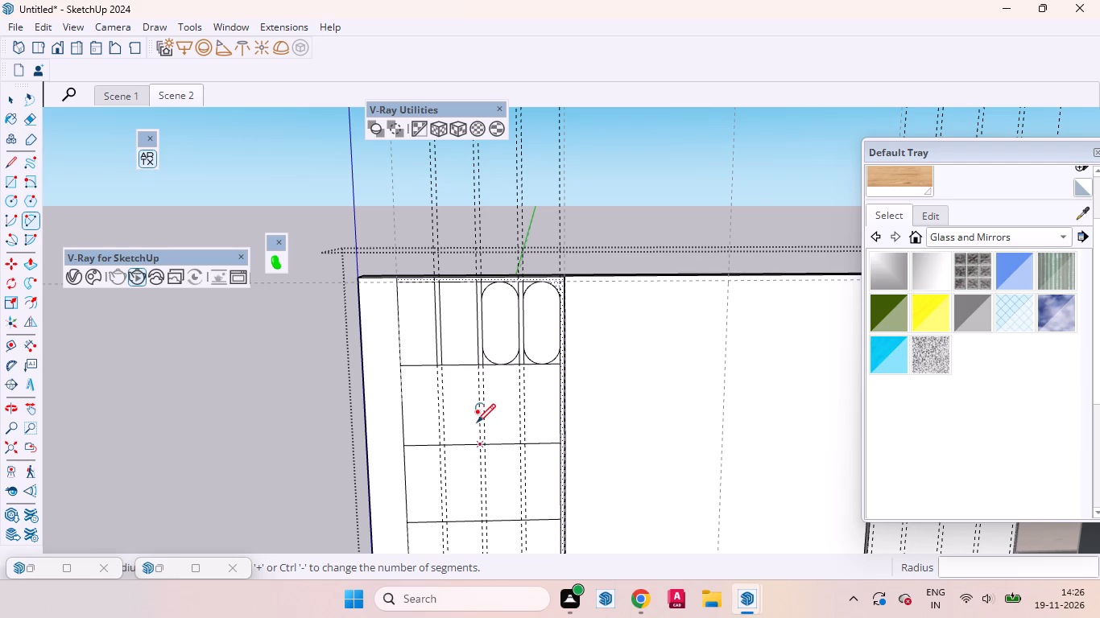
left_click(456, 365)
scroll(465, 362, "up", 3)
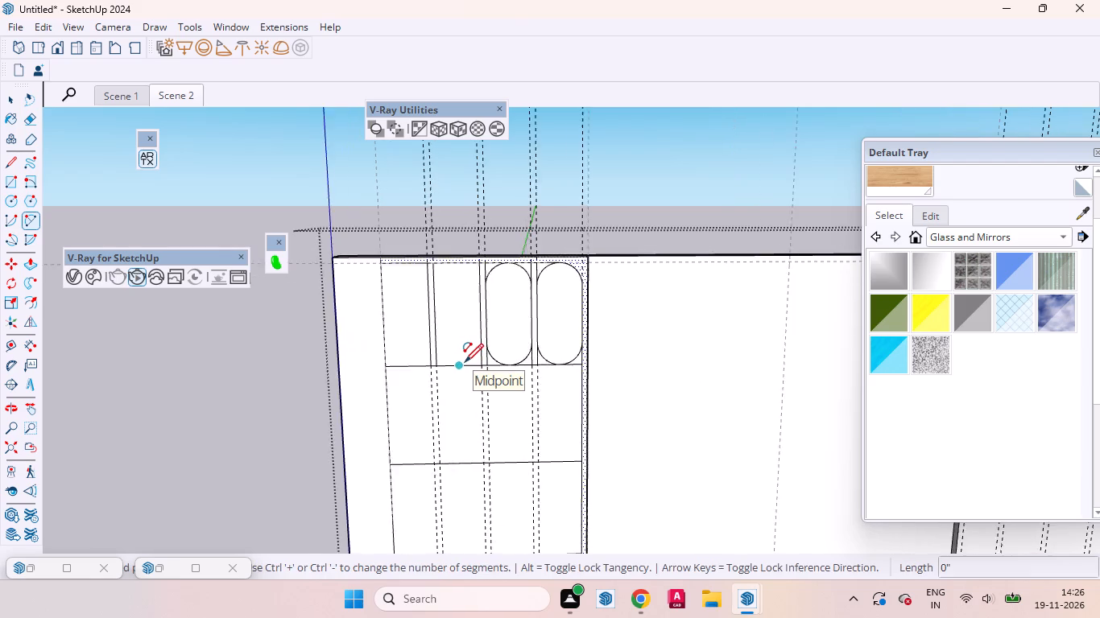
scroll(465, 362, "up", 5)
double_click(496, 325)
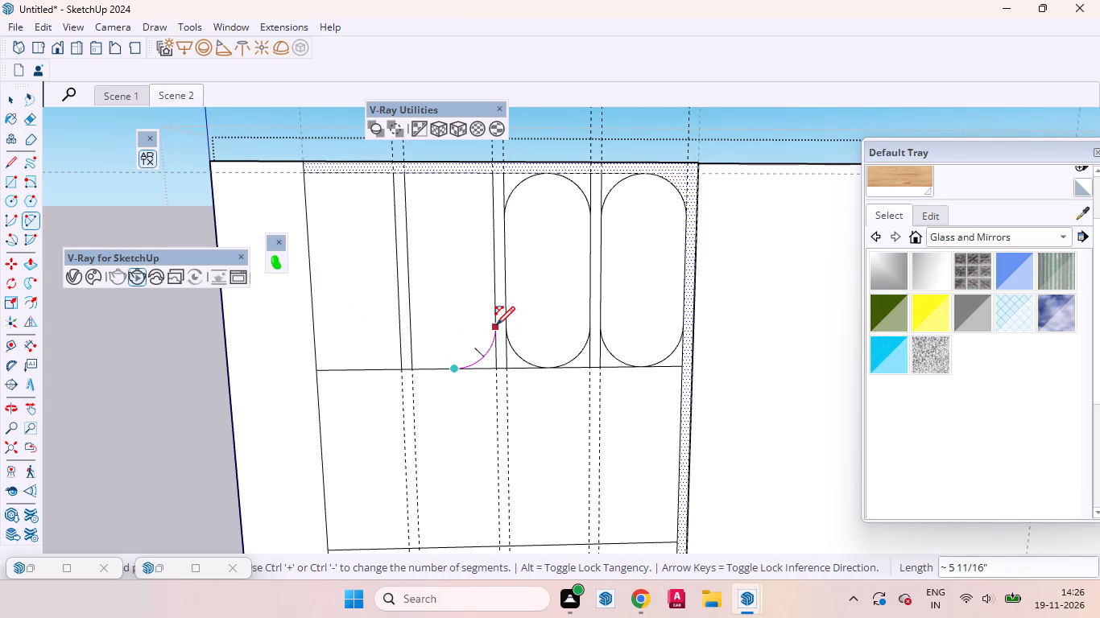
left_click(453, 372)
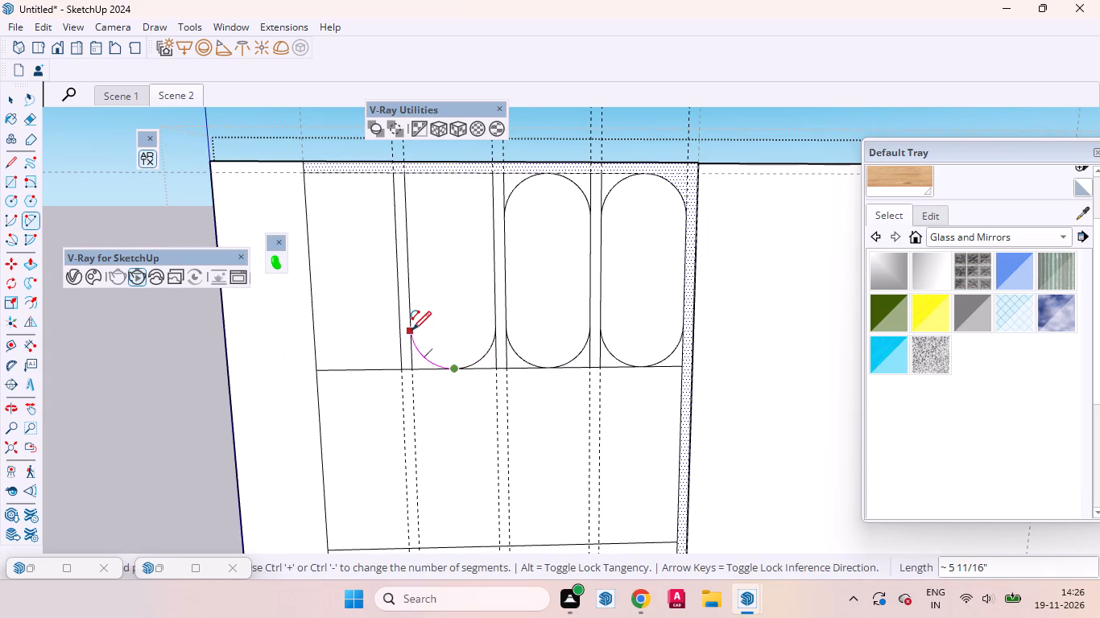
double_click(411, 327)
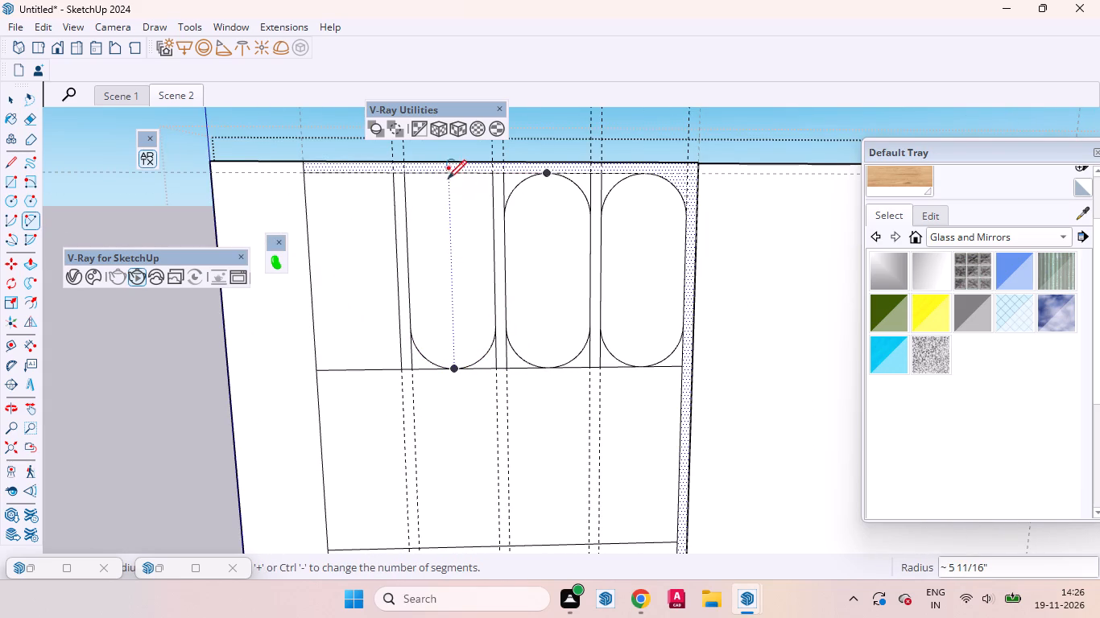
left_click(445, 173)
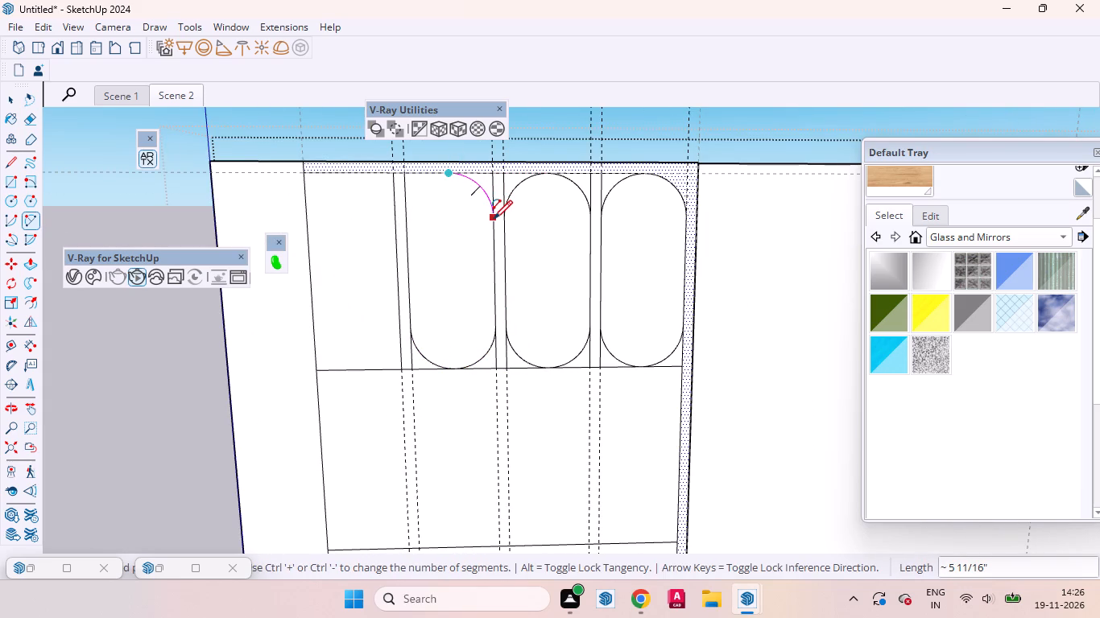
double_click(494, 219)
left_click(446, 175)
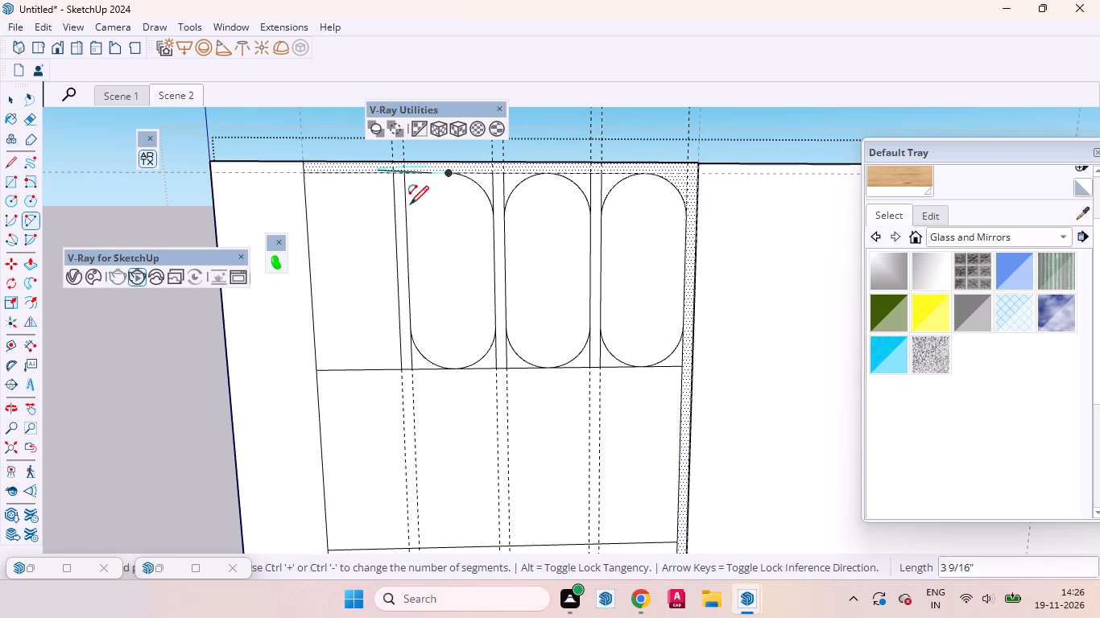
double_click(407, 220)
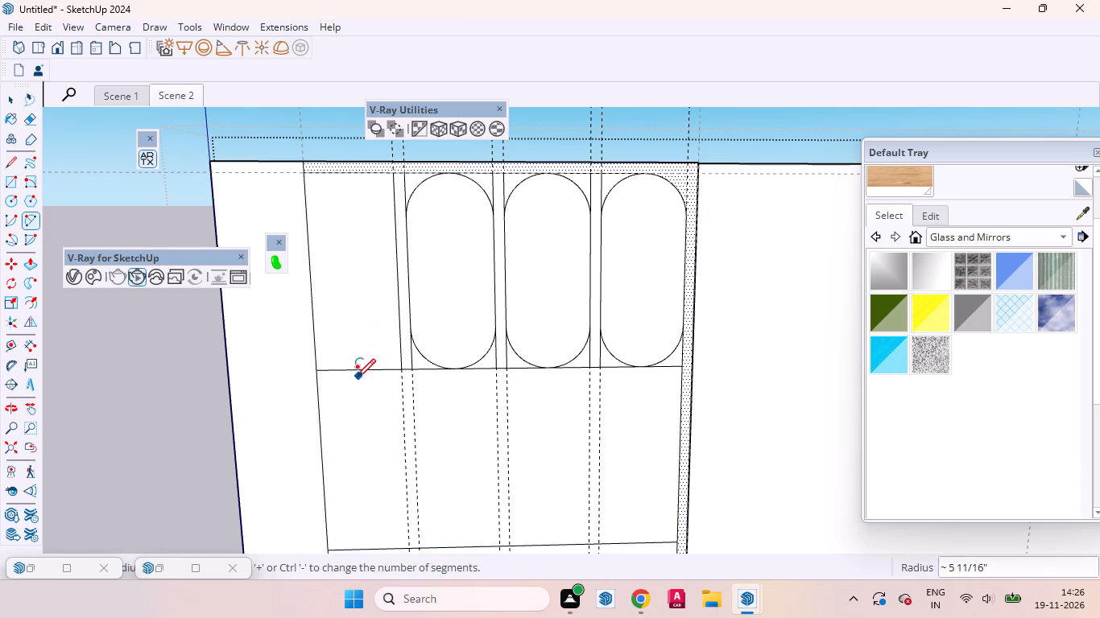
Round all four corners of the outermost top-row cell into a capsule with tangent arcs, chord about 5 11/16".
left_click(359, 372)
double_click(400, 328)
left_click(358, 371)
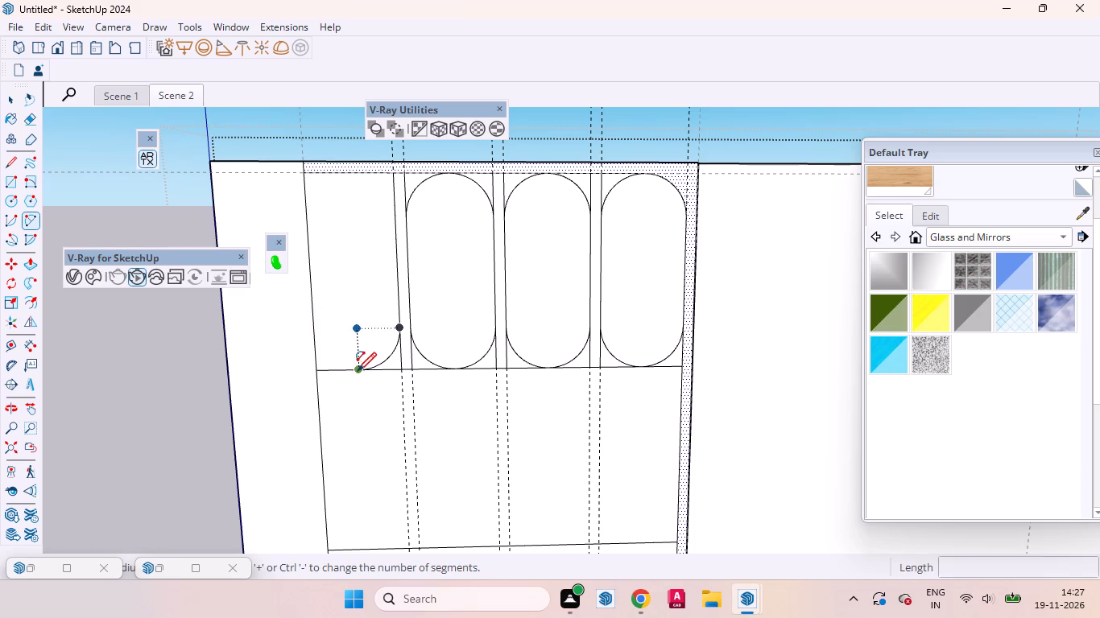
double_click(316, 325)
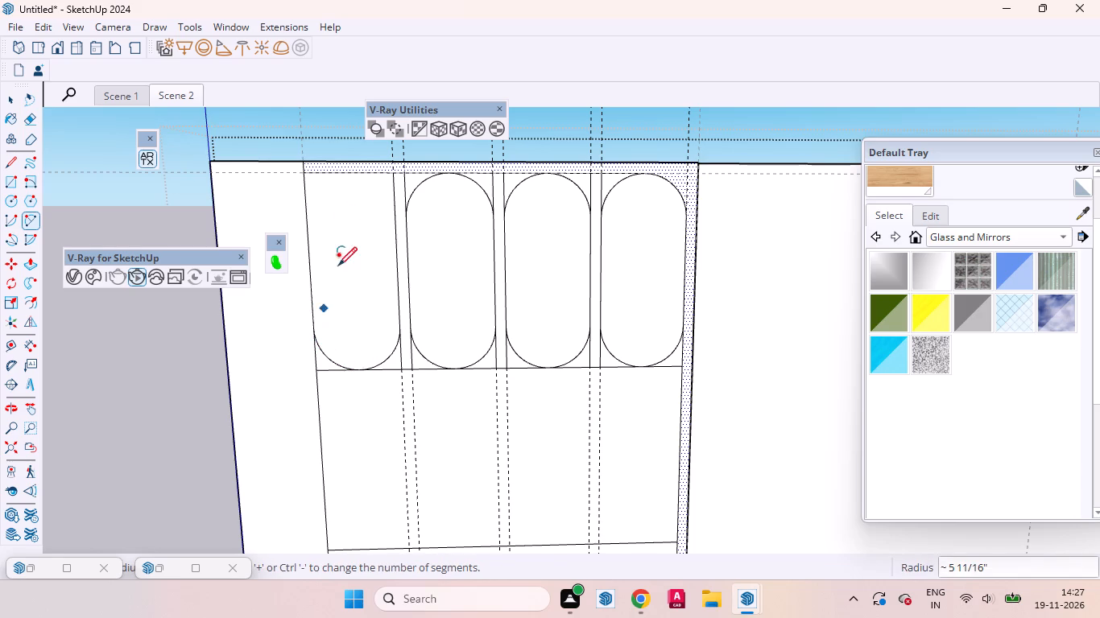
left_click(347, 173)
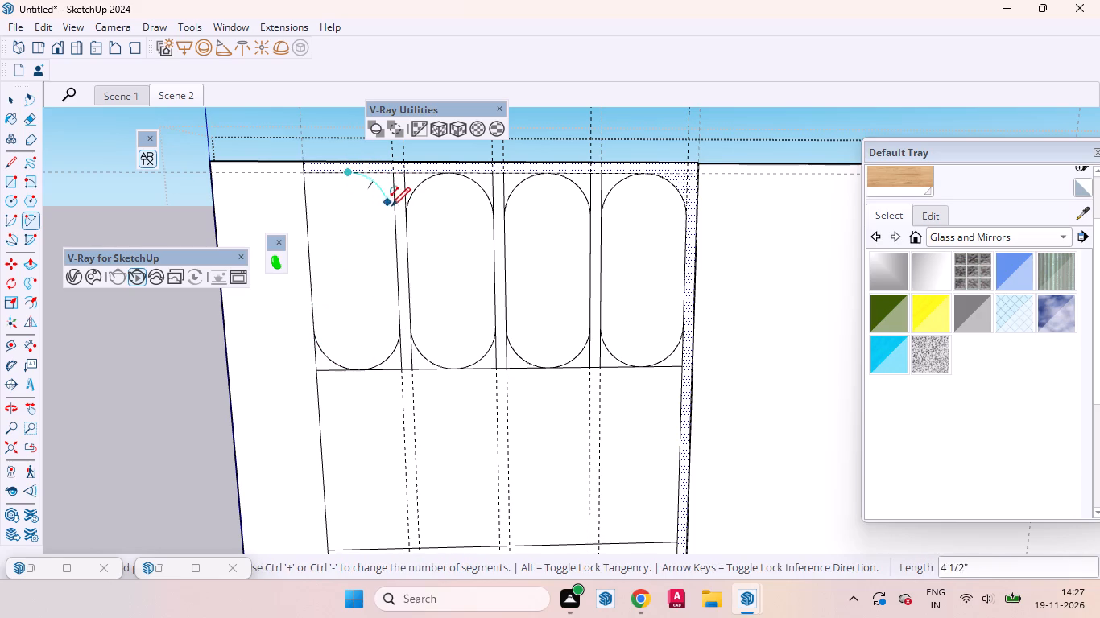
left_click(396, 216)
left_click(396, 216)
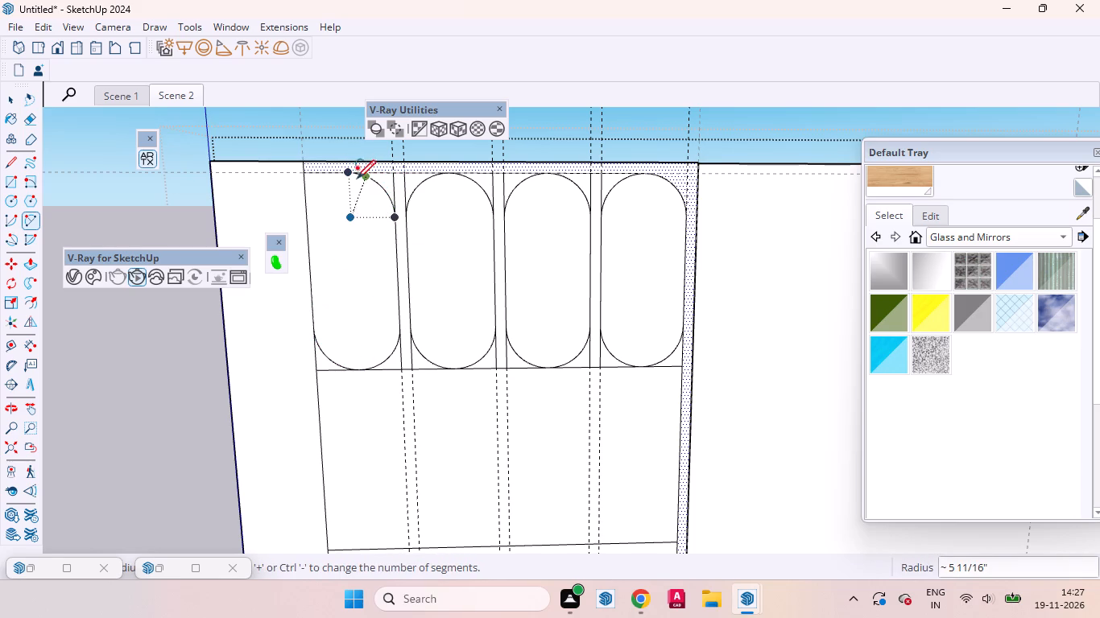
left_click(347, 175)
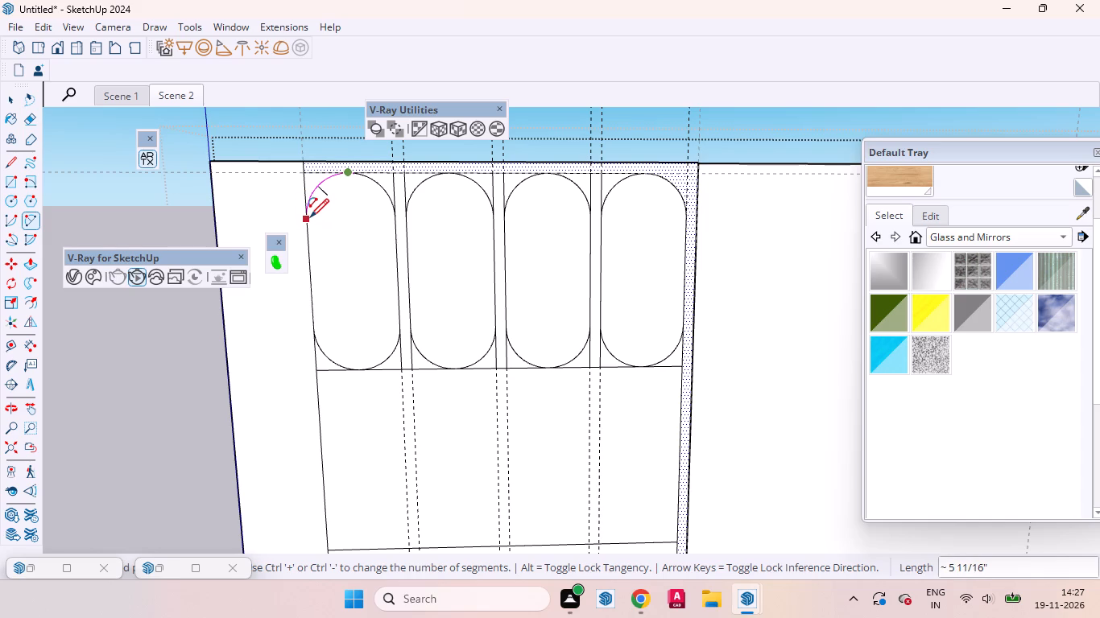
double_click(310, 217)
scroll(478, 286, "down", 10)
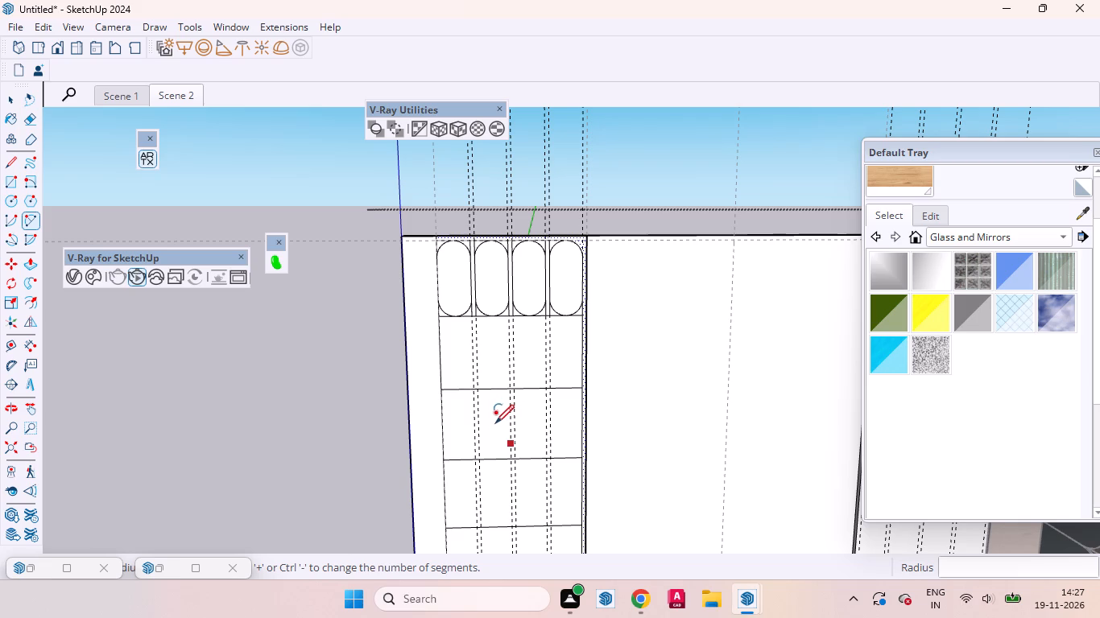
key("space")
scroll(510, 307, "up", 4)
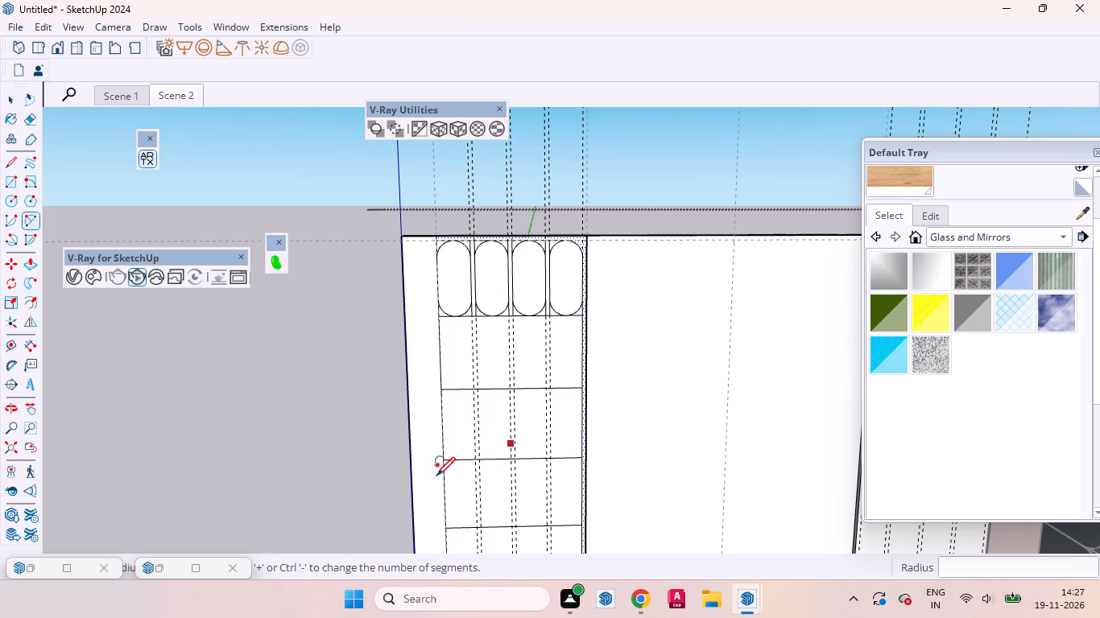
key("space")
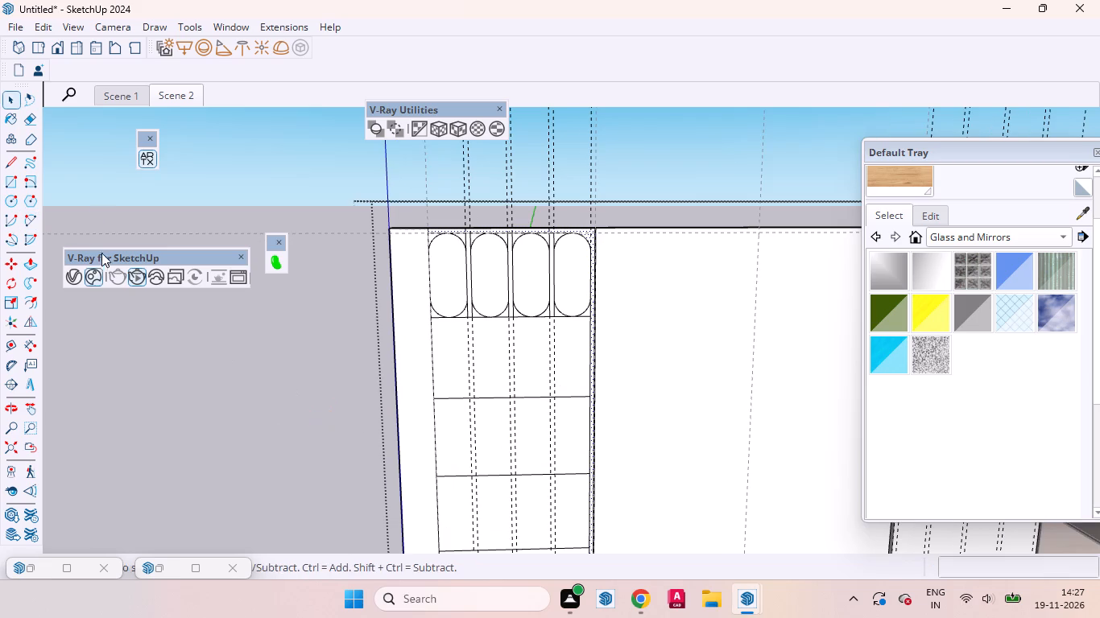
left_click(10, 100)
Place a horizontal guide 1" below the bottom edge of the far panel's capsule row.
key("t")
scroll(493, 322, "up", 7)
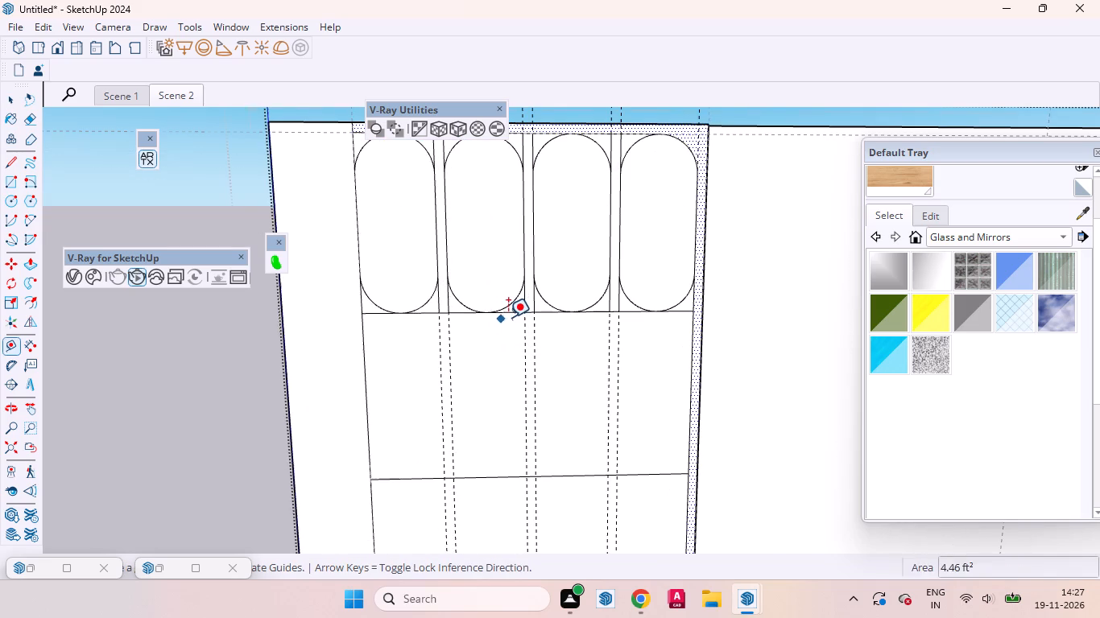
scroll(514, 314, "up", 7)
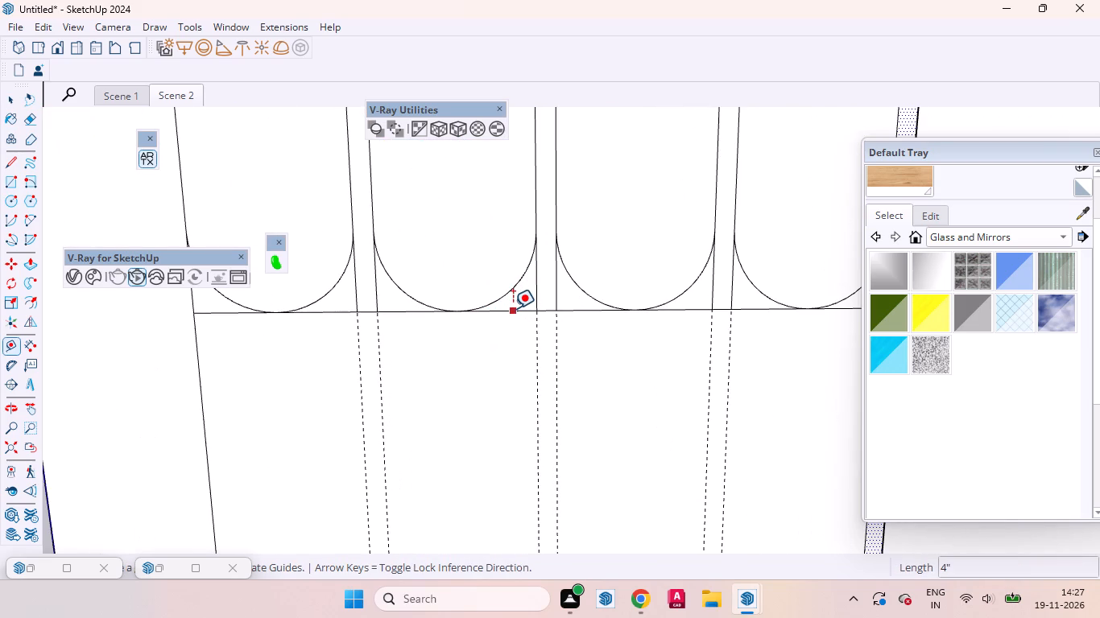
left_click(513, 308)
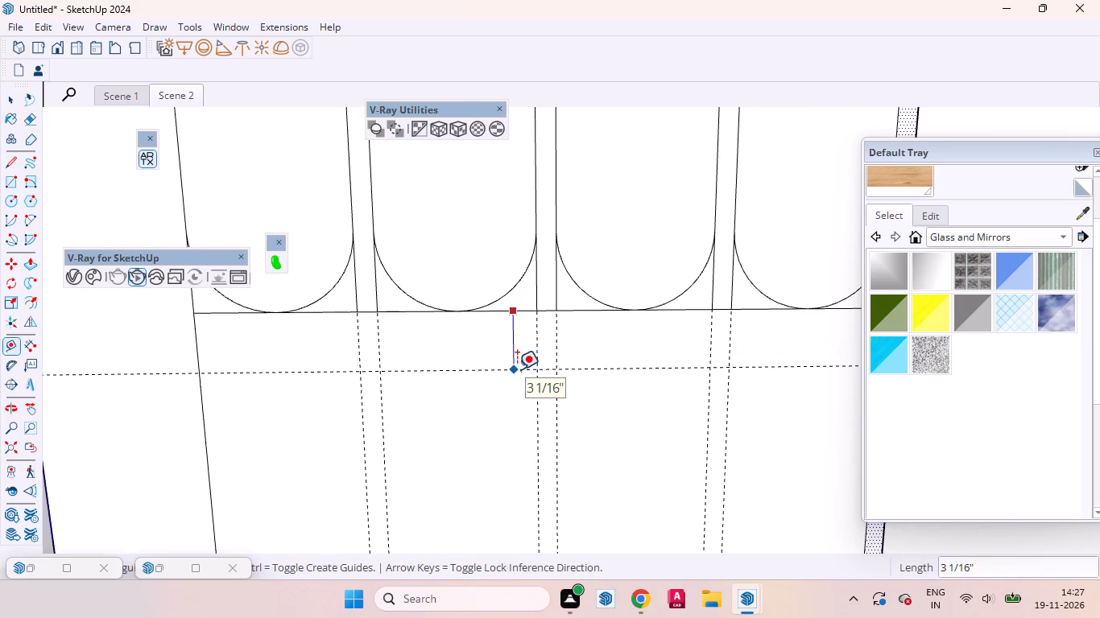
key("1")
key("Return")
key("space")
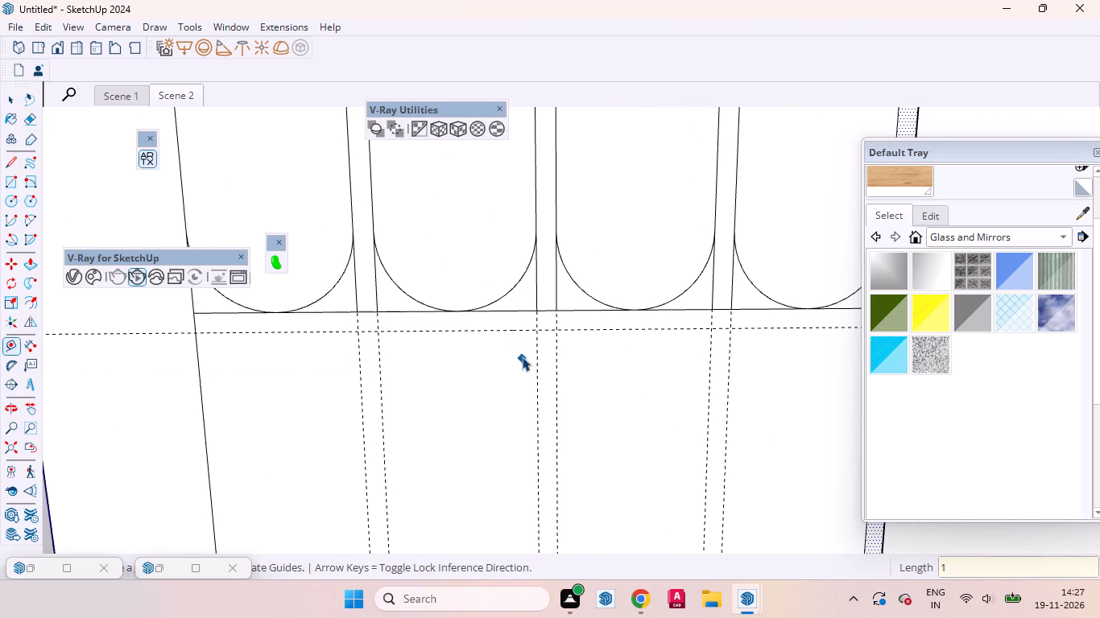
Measure the height of the capsule row and the height from the new guide to the second row's bottom line.
scroll(515, 326, "down", 10)
left_click(498, 368)
scroll(515, 327, "down", 2)
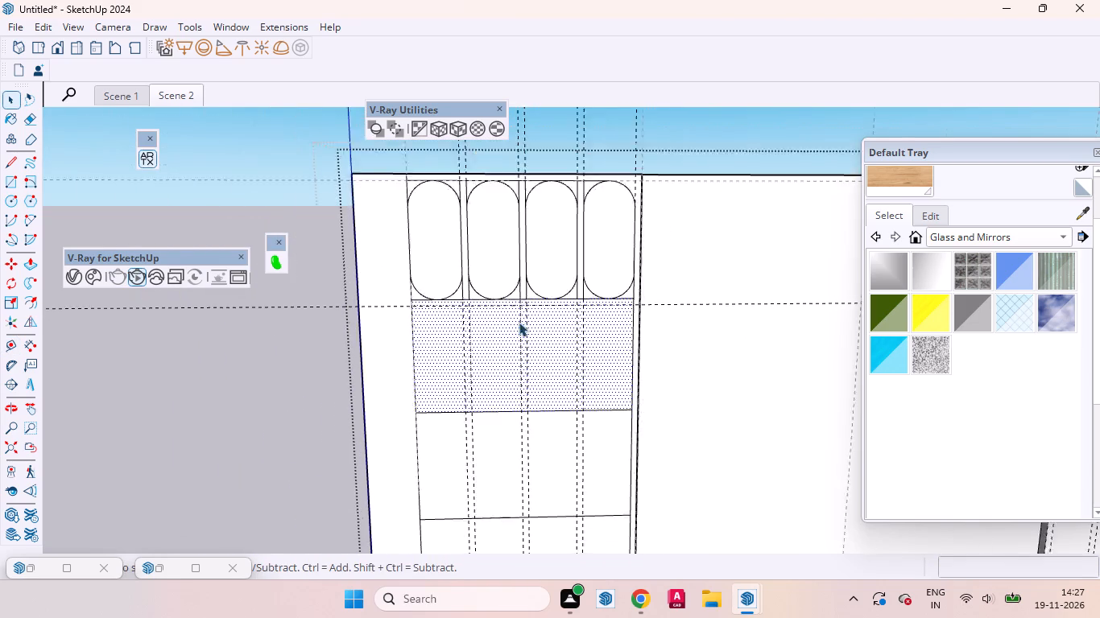
scroll(519, 322, "down", 4)
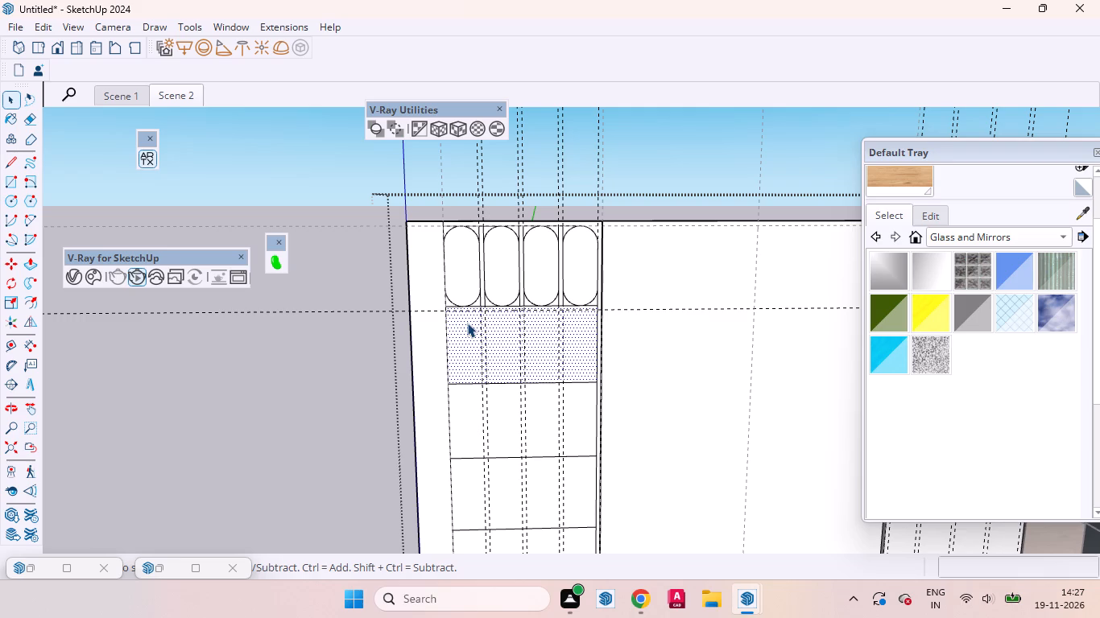
key("d")
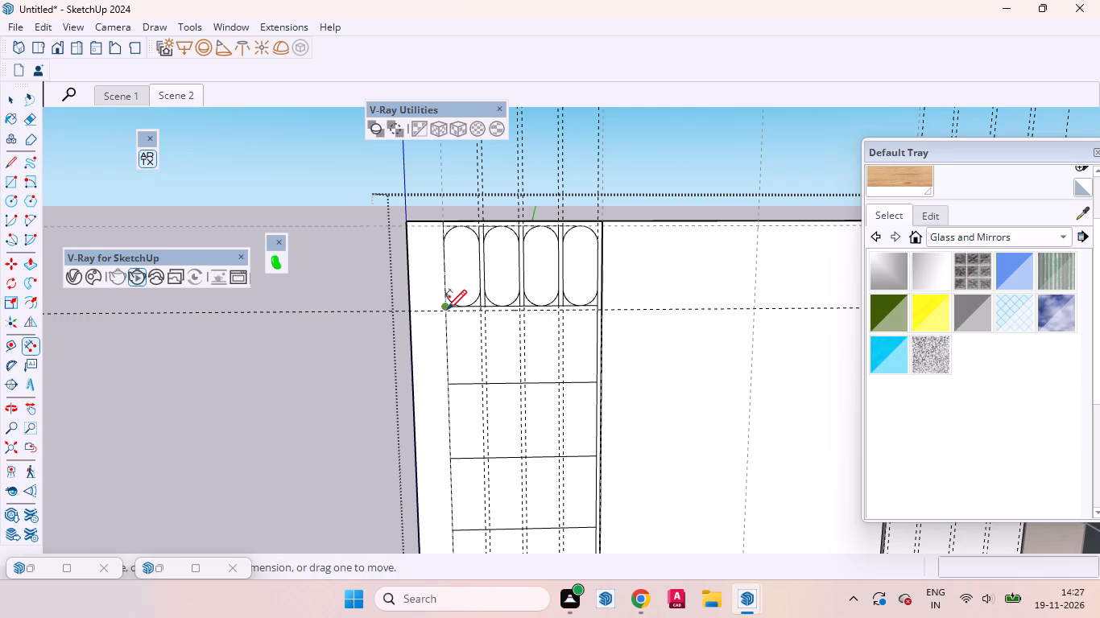
left_click(447, 308)
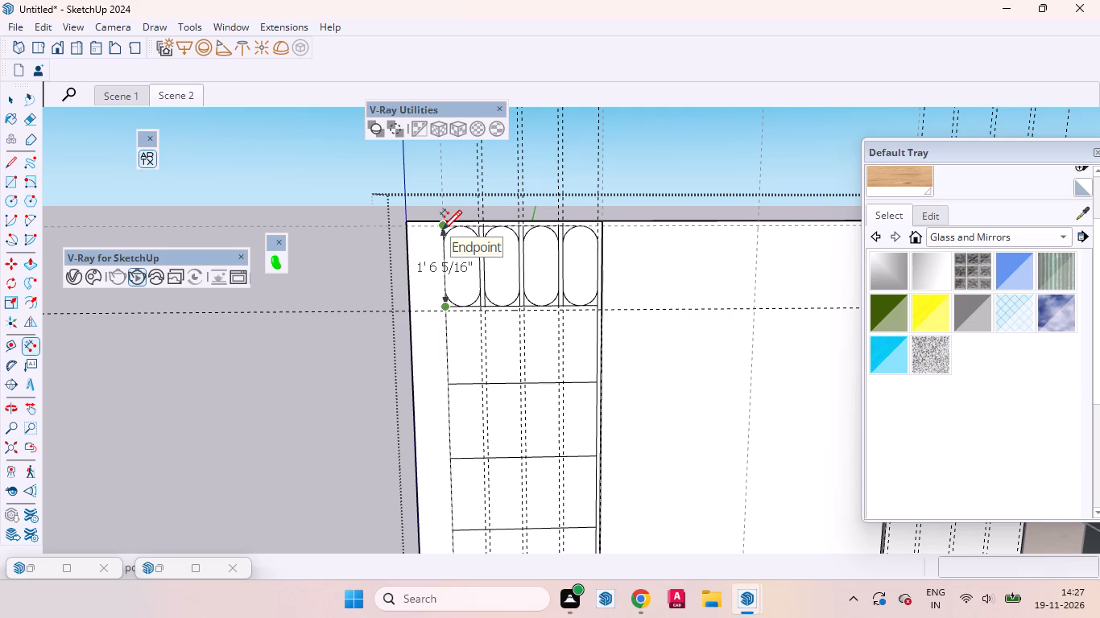
key("space")
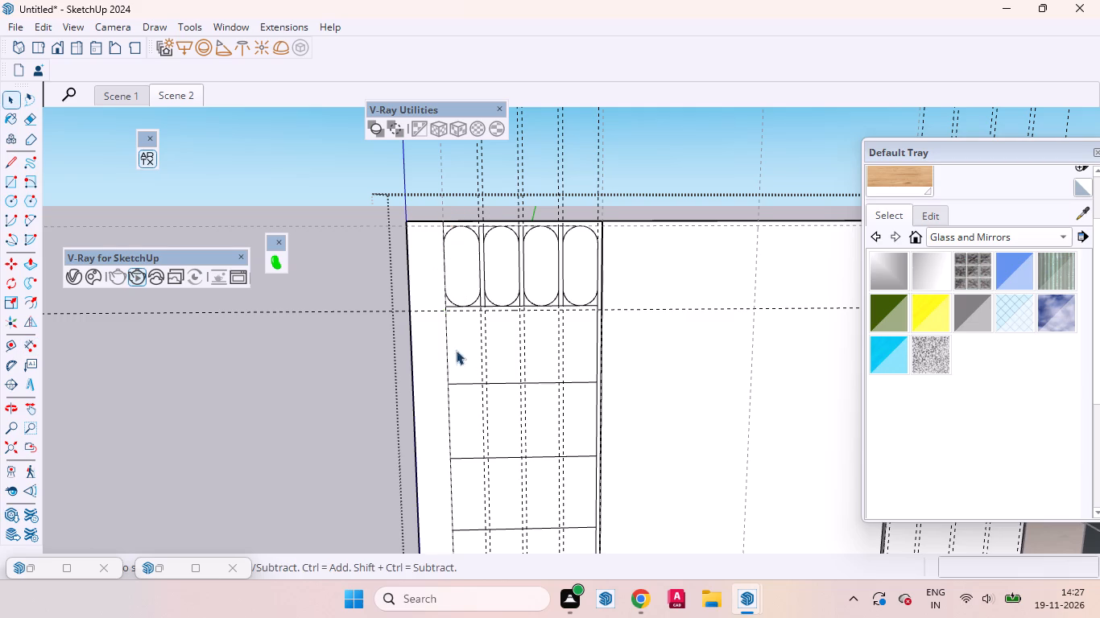
key("d")
scroll(460, 341, "up", 5)
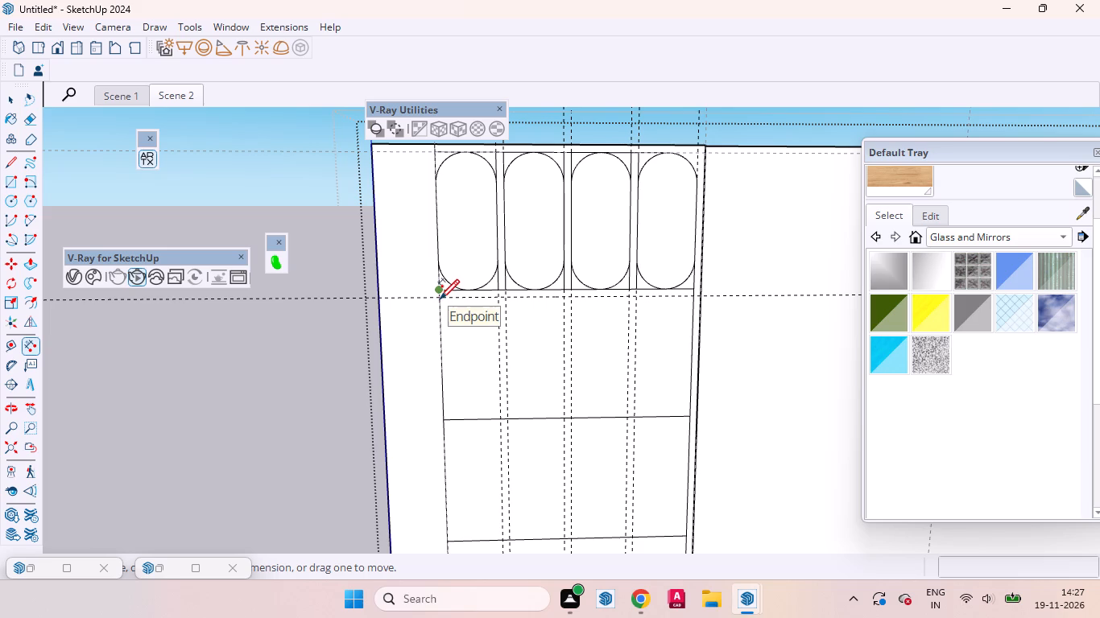
left_click(440, 301)
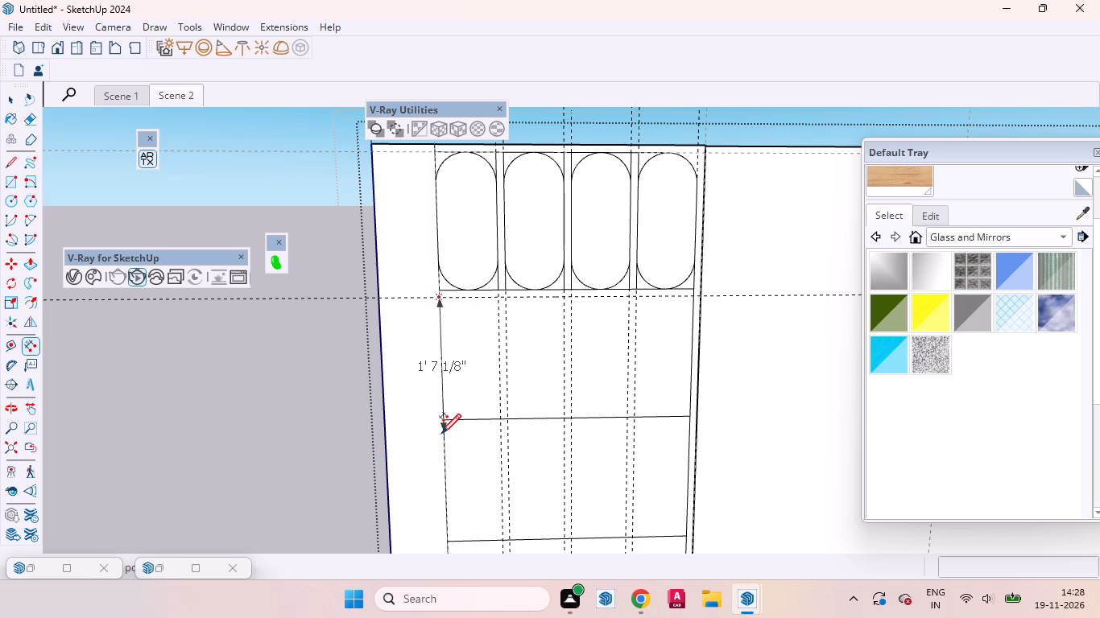
key("space")
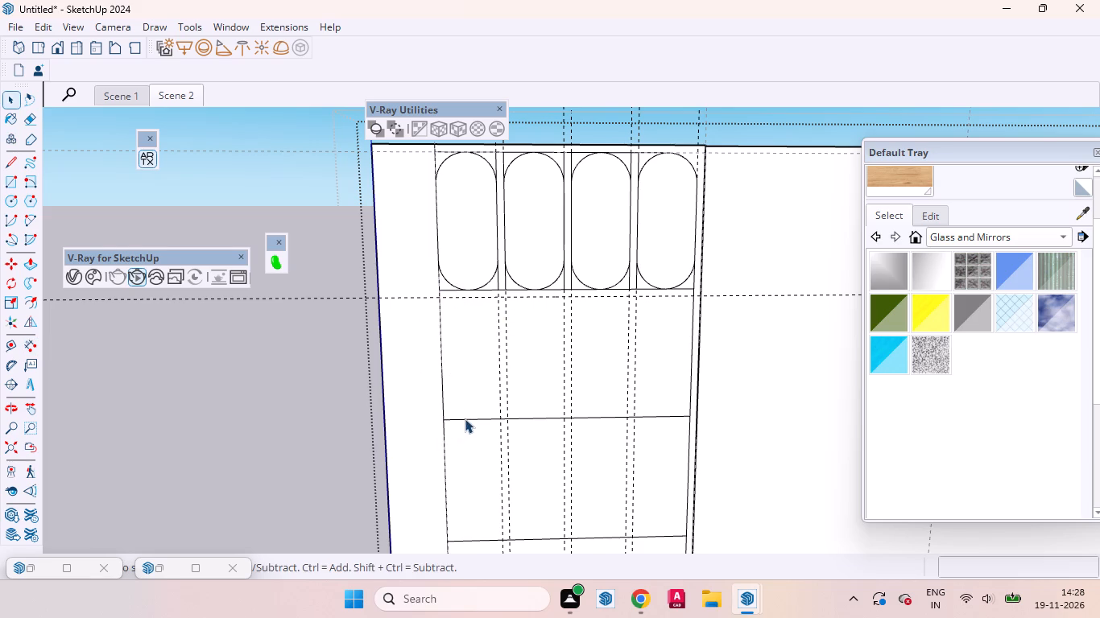
Place a horizontal guide 1" below the bottom line of the far panel's second row.
key("t")
scroll(465, 410, "up", 2)
left_click(480, 422)
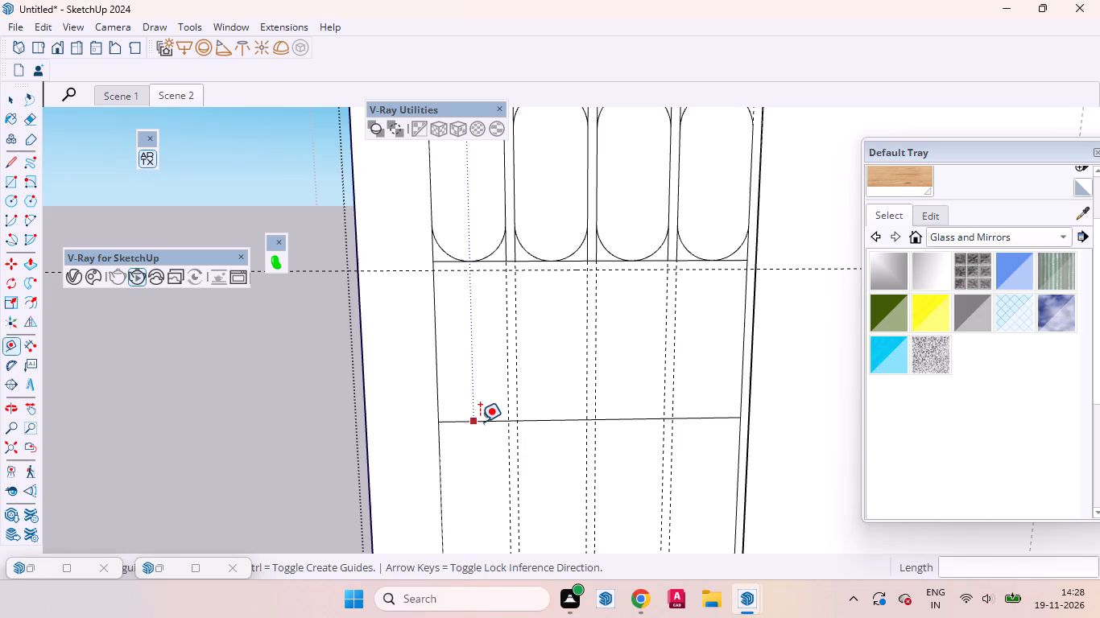
key("space")
key("t")
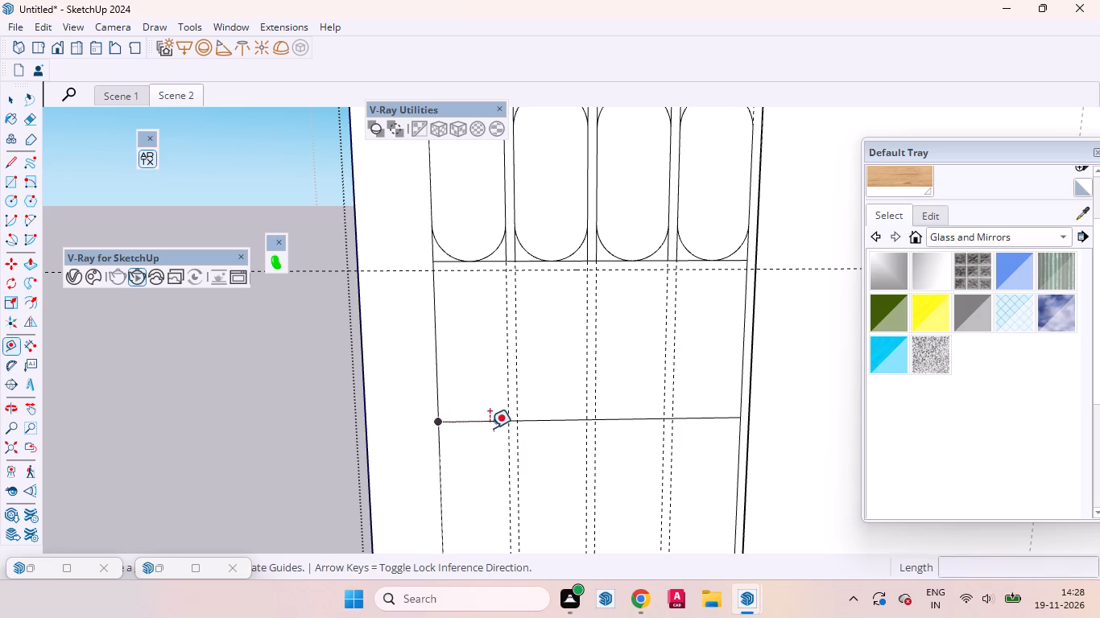
left_click(555, 419)
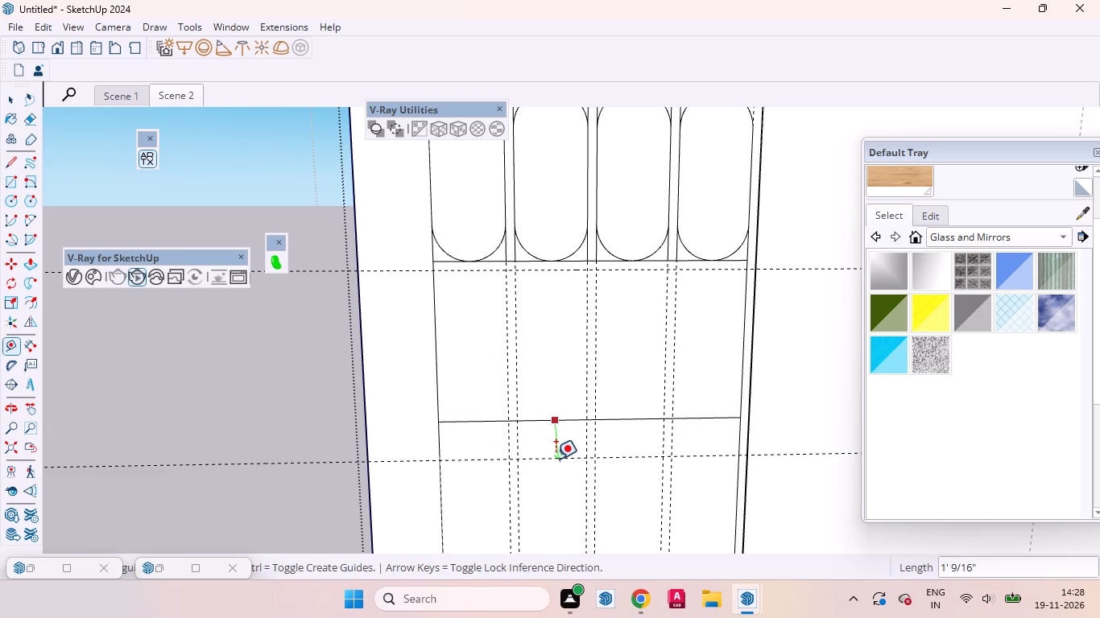
key("1")
key("Return")
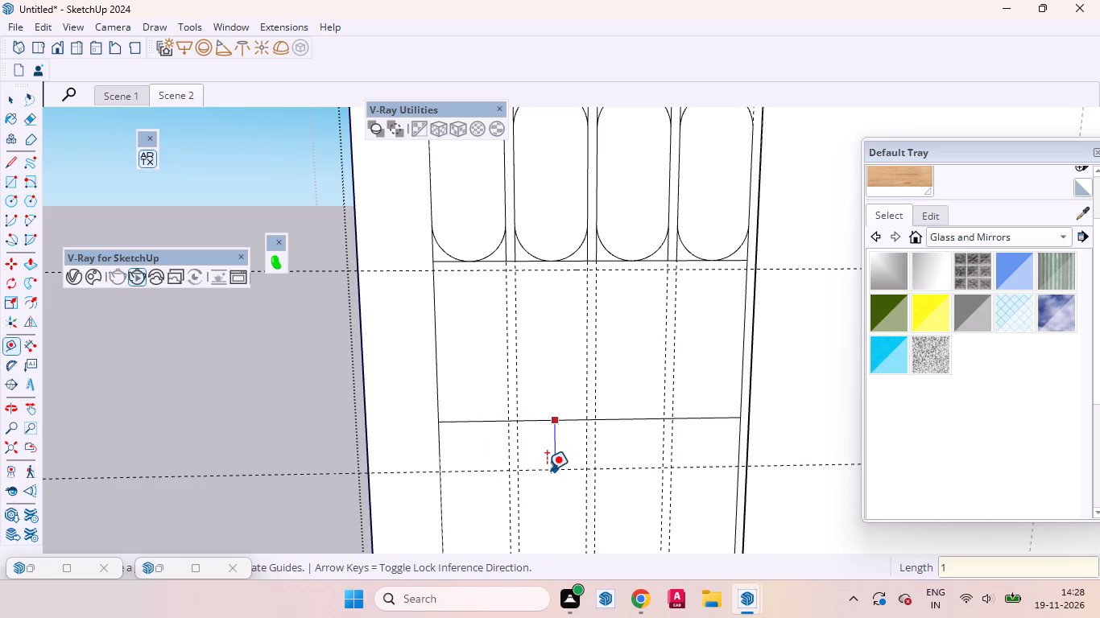
Move the far panel's second-row bottom line 1" down onto the lower horizontal guide.
key("space")
left_click(538, 420)
scroll(420, 432, "up", 3)
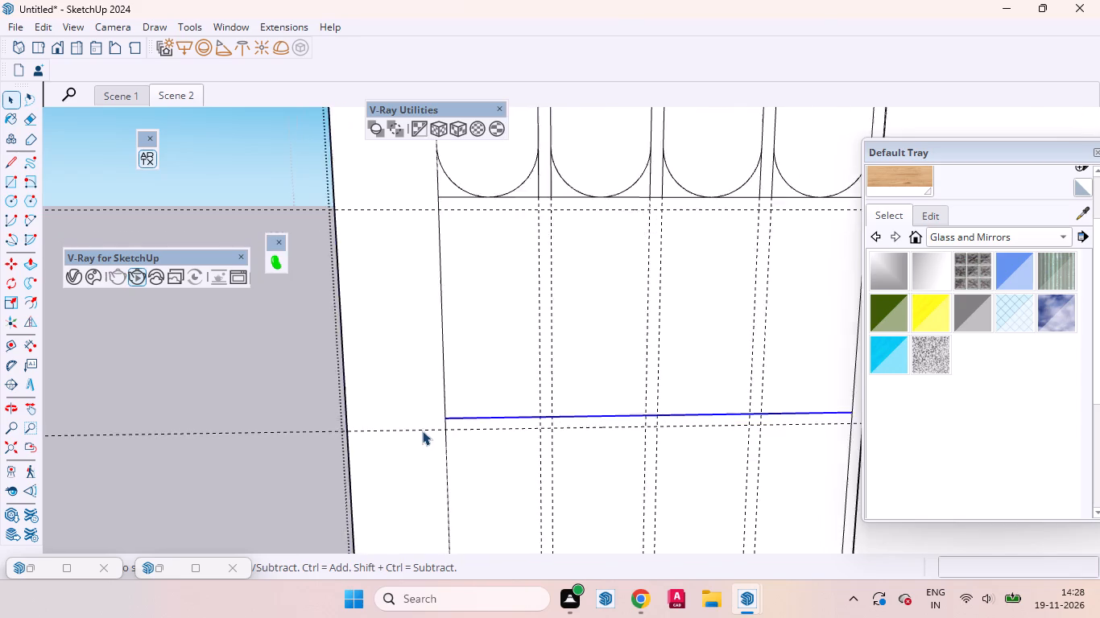
scroll(422, 431, "up", 8)
key("m")
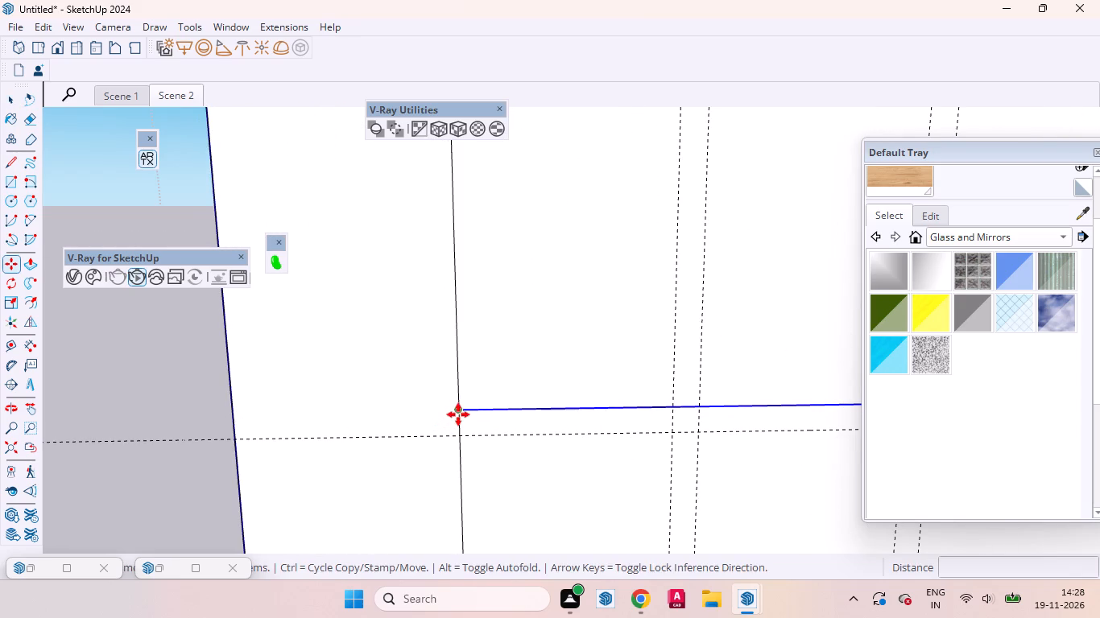
left_click(458, 414)
left_click(458, 435)
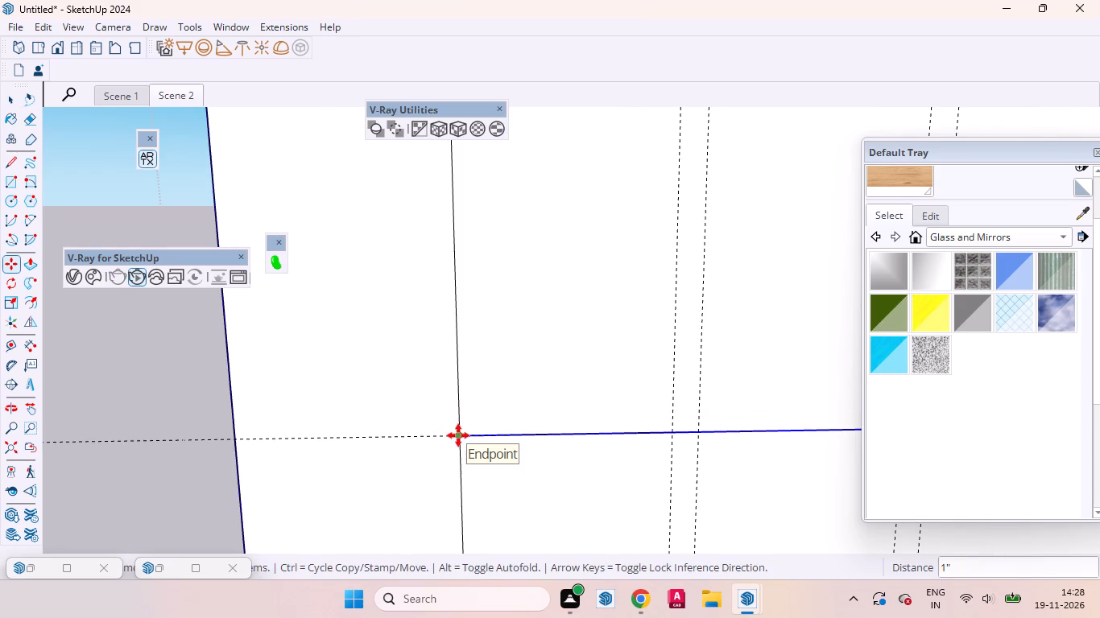
Copy the second row's bottom line about 1' 6 5/16" up onto the guide below the capsule row.
left_click(458, 435)
scroll(450, 375, "down", 9)
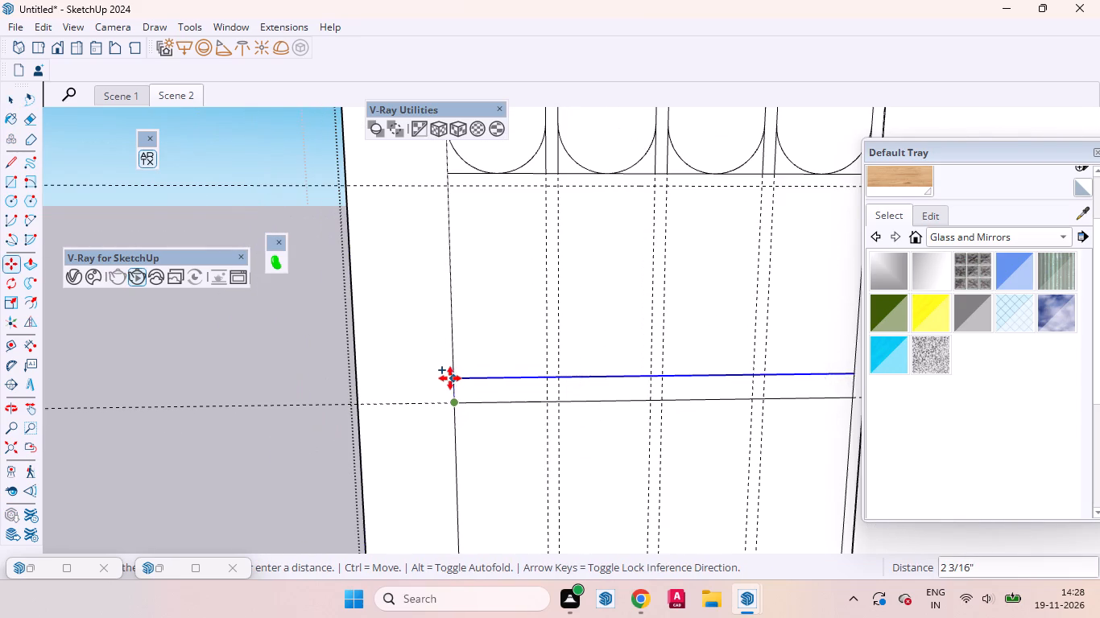
left_click(452, 187)
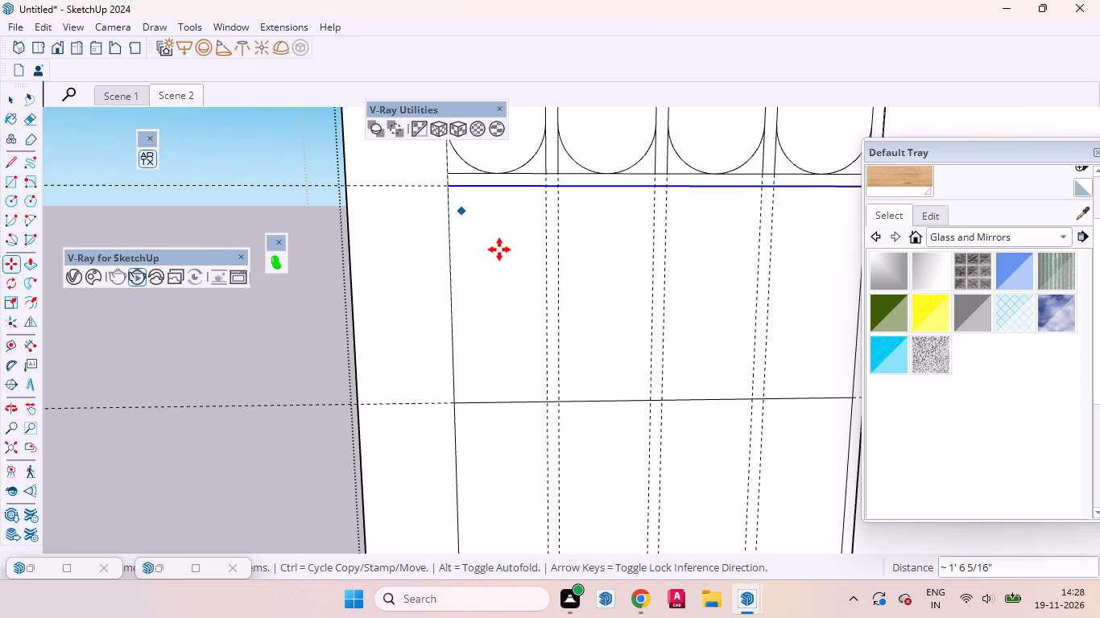
key("space")
Measure the height between the second row's new top and bottom lines.
left_click(502, 273)
key("d")
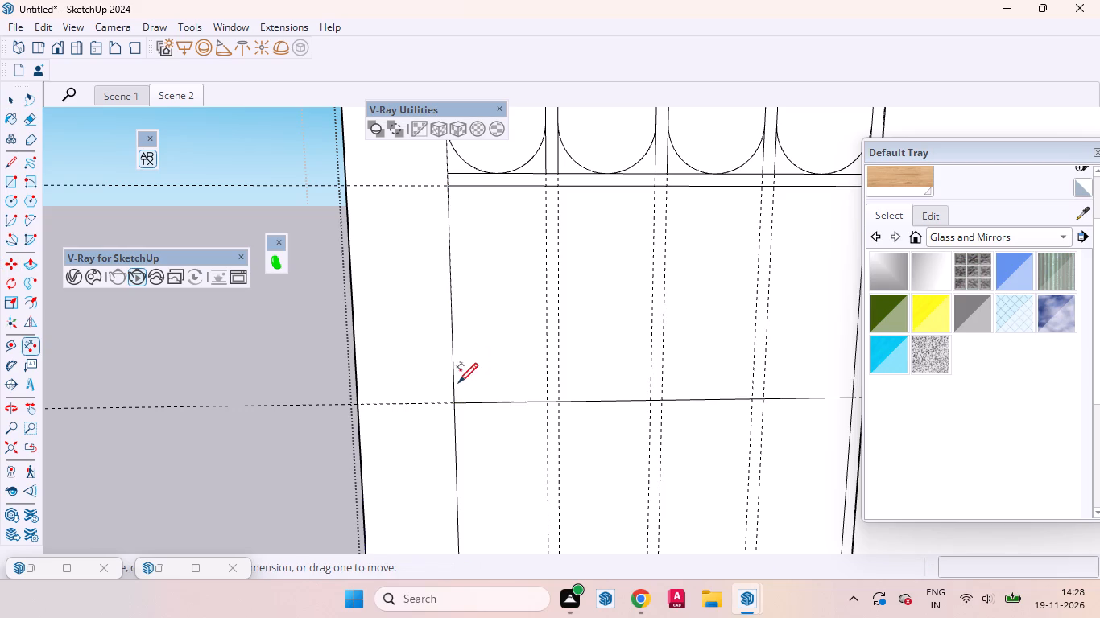
left_click(456, 402)
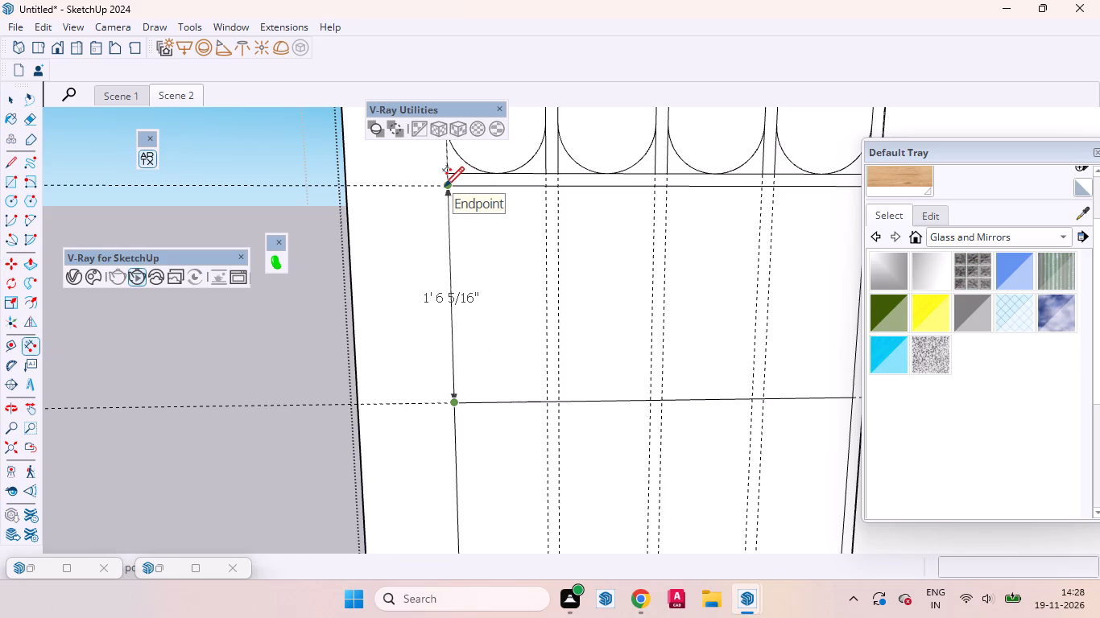
key("space")
left_click(485, 277)
Draw four rectangular cells in the second row between the vertical guides, each 8" by about 1' 6 5/16".
scroll(465, 313, "down", 11)
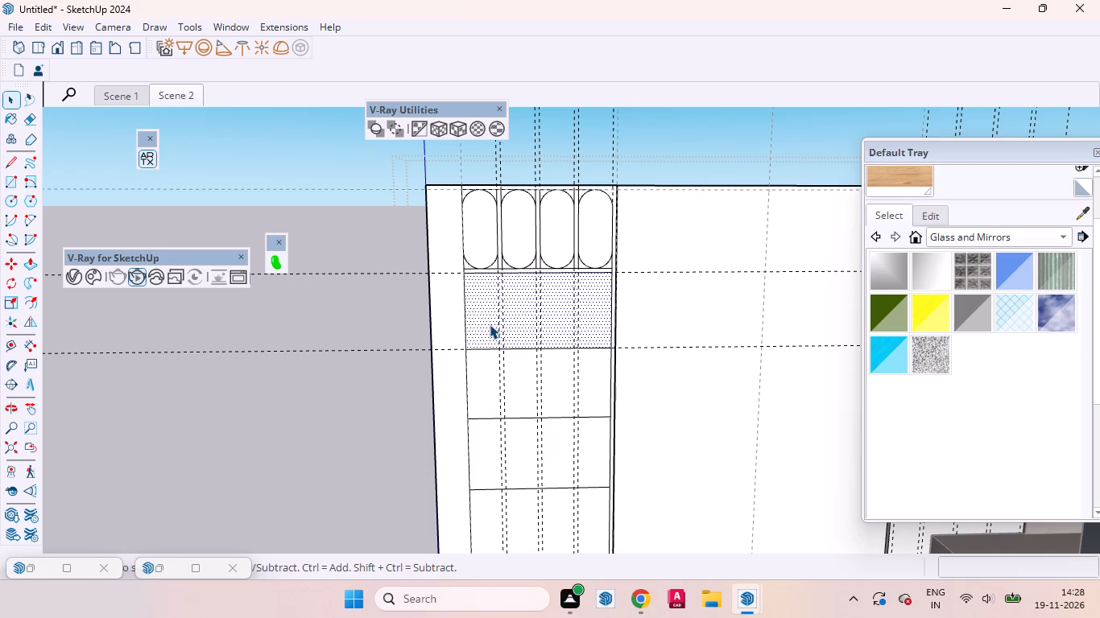
key("r")
scroll(506, 340, "up", 4)
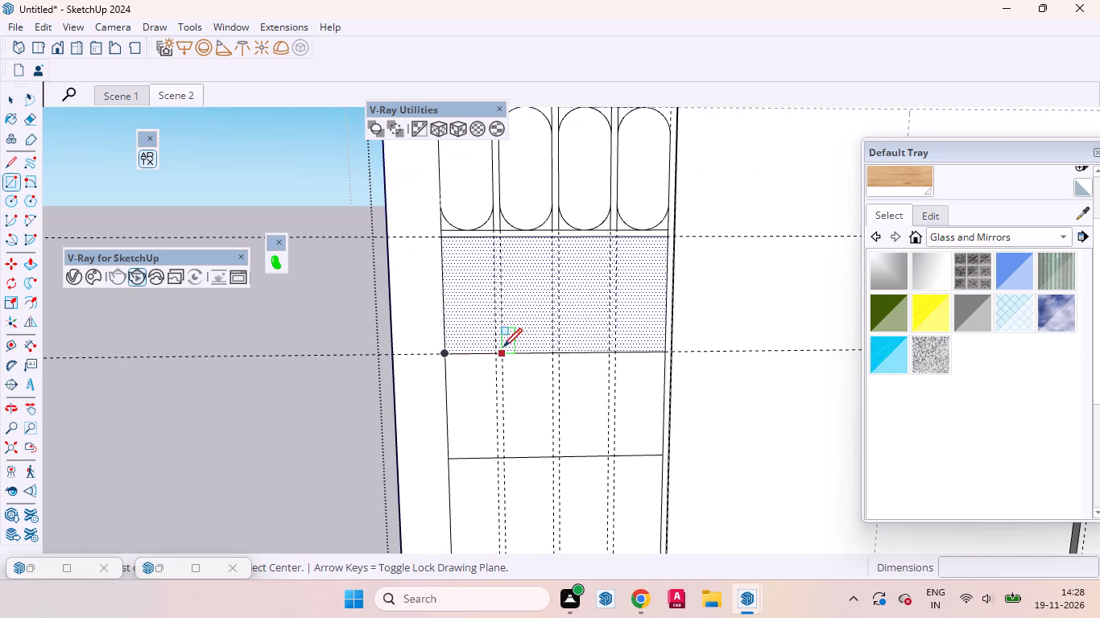
left_click(503, 353)
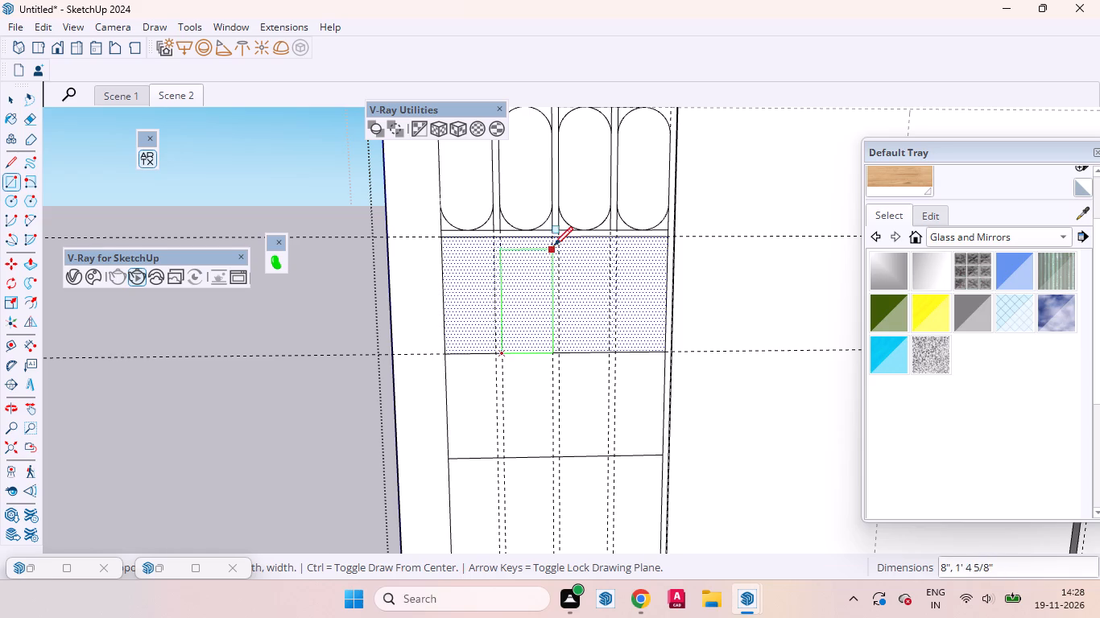
left_click(554, 237)
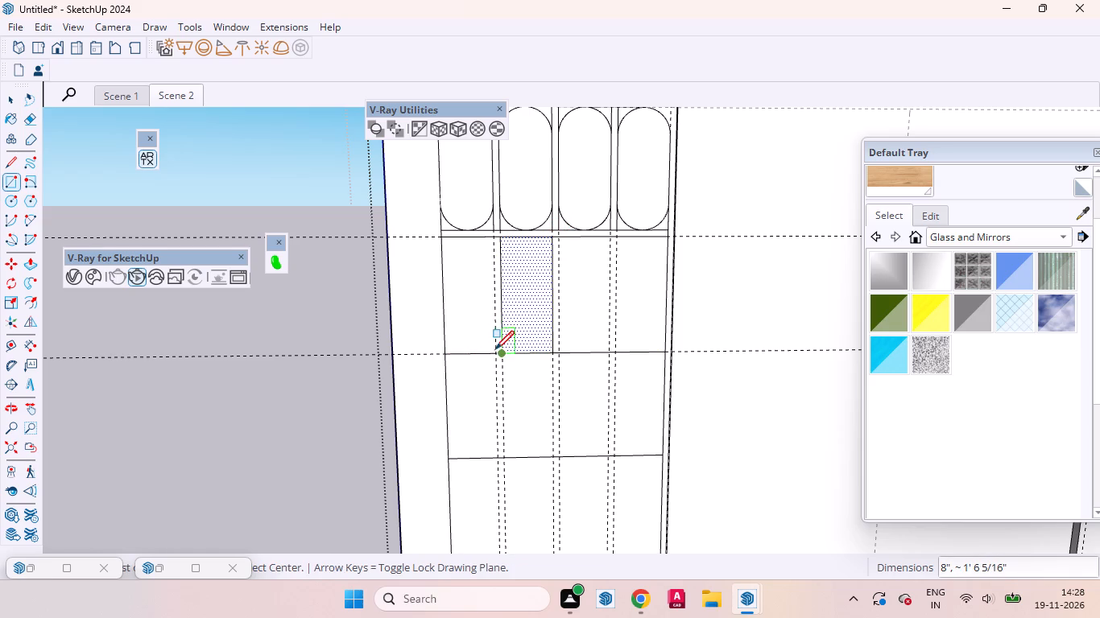
scroll(494, 353, "up", 6)
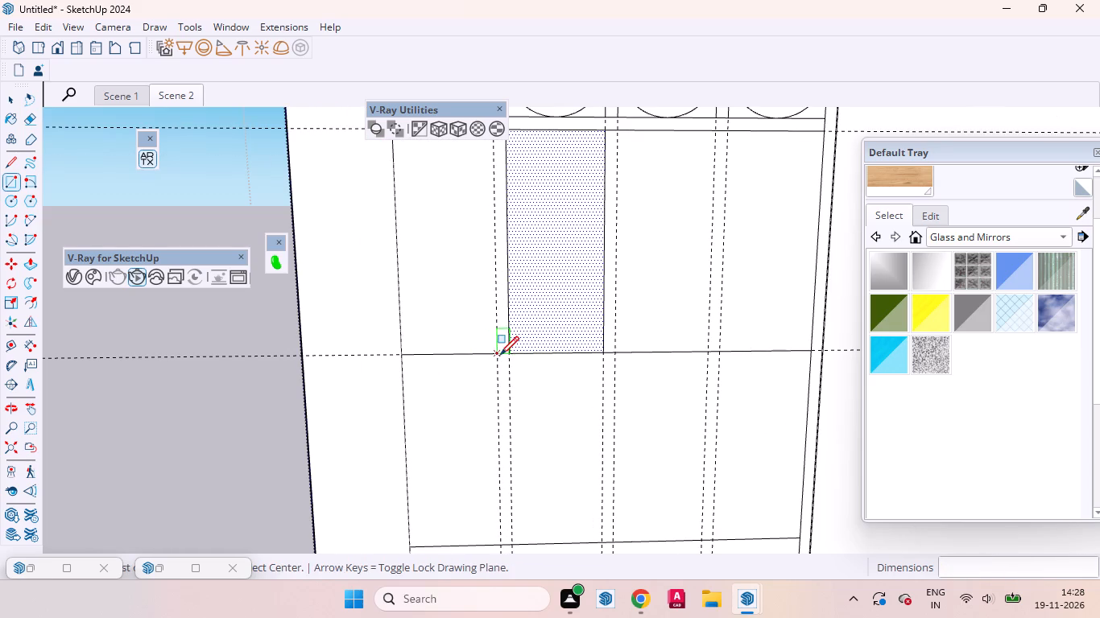
left_click(494, 355)
scroll(465, 323, "down", 3)
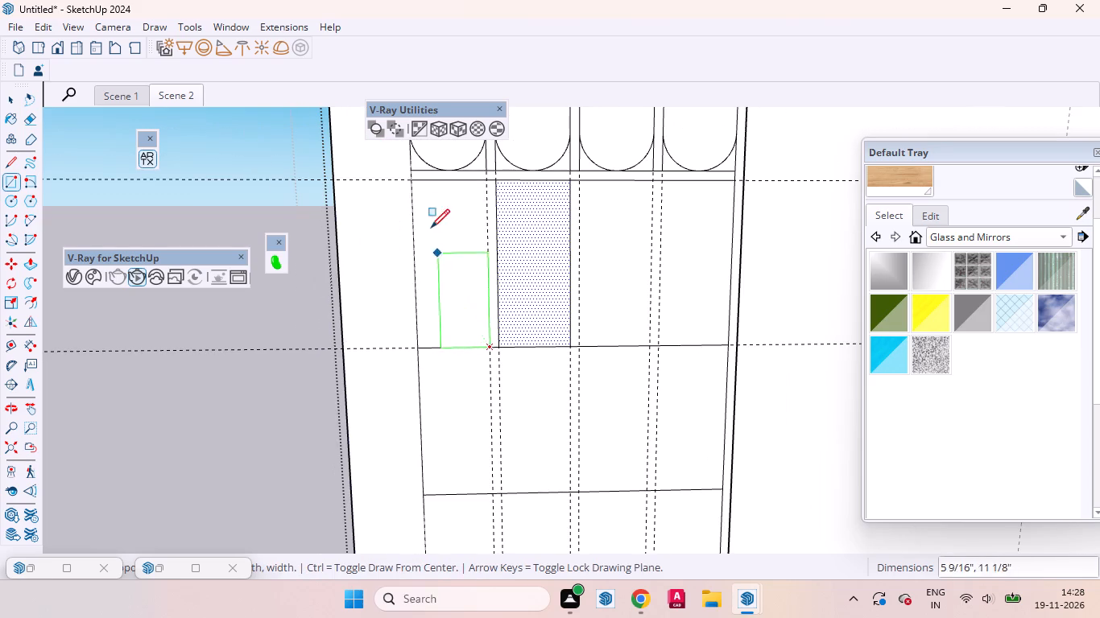
left_click(411, 182)
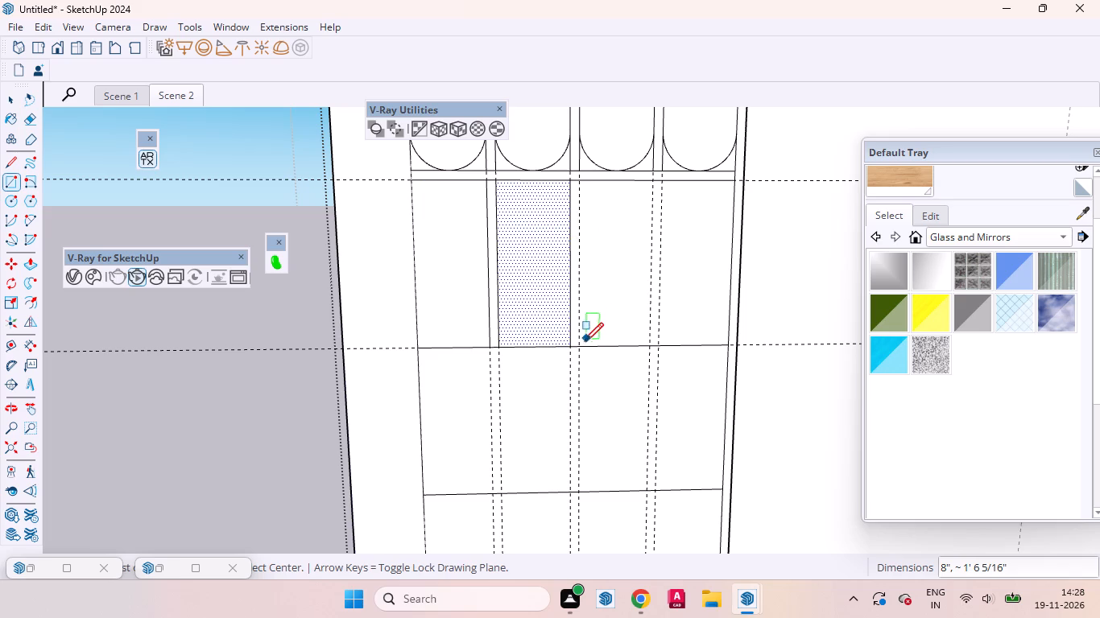
left_click(582, 346)
left_click(653, 184)
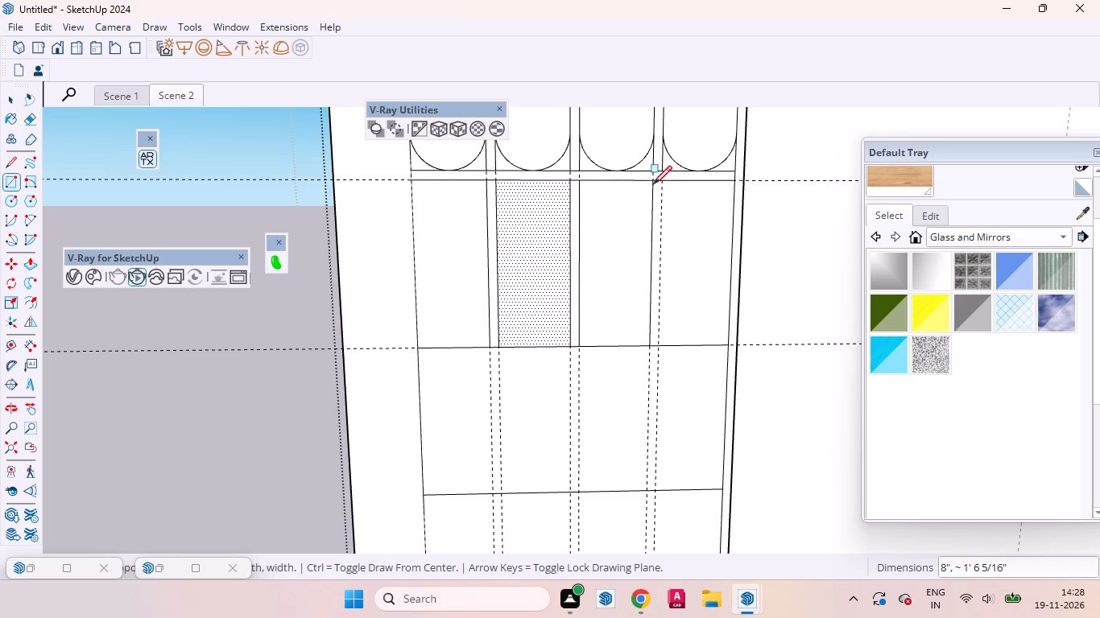
left_click(660, 345)
left_click(730, 181)
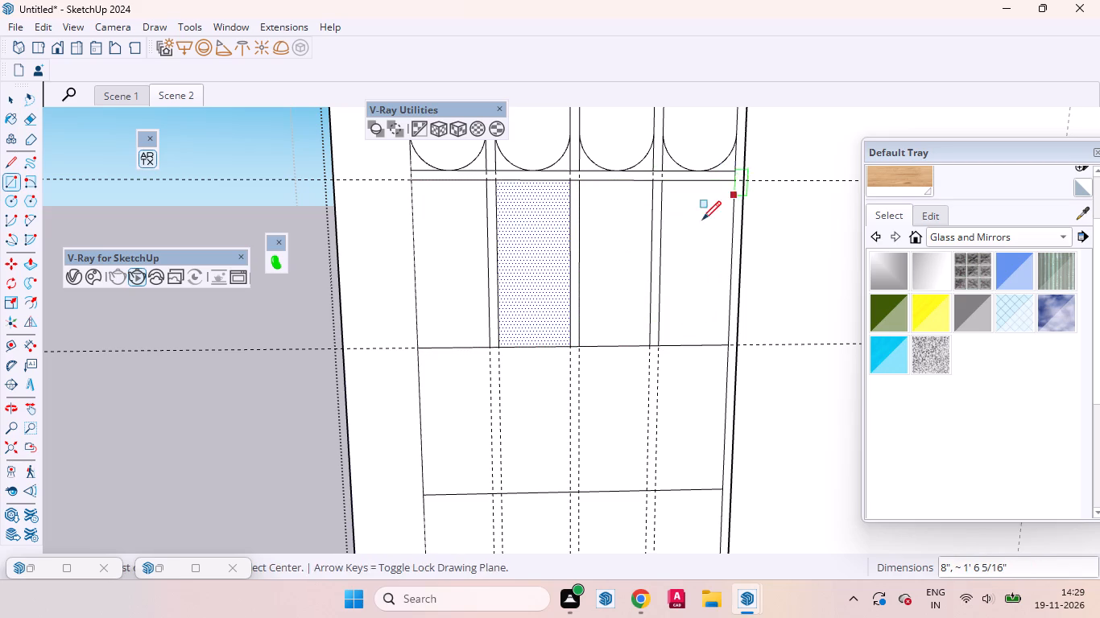
left_click(3, 100)
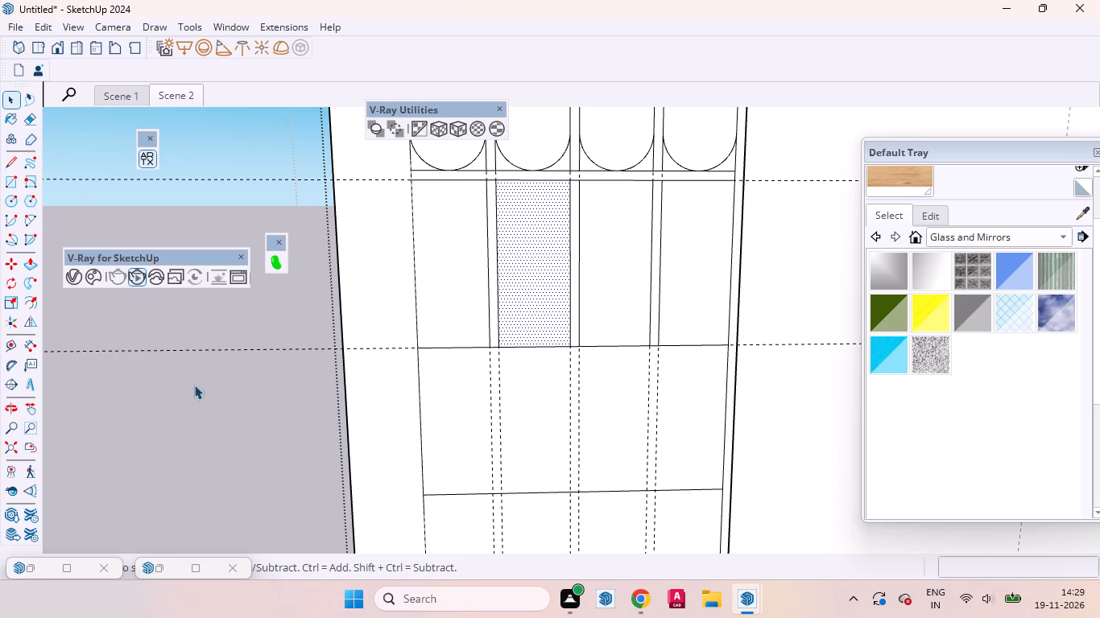
Round all four corners of the second row's rightmost cell into a capsule with tangent arcs, chord about 5 11/16".
key("a")
left_click(696, 348)
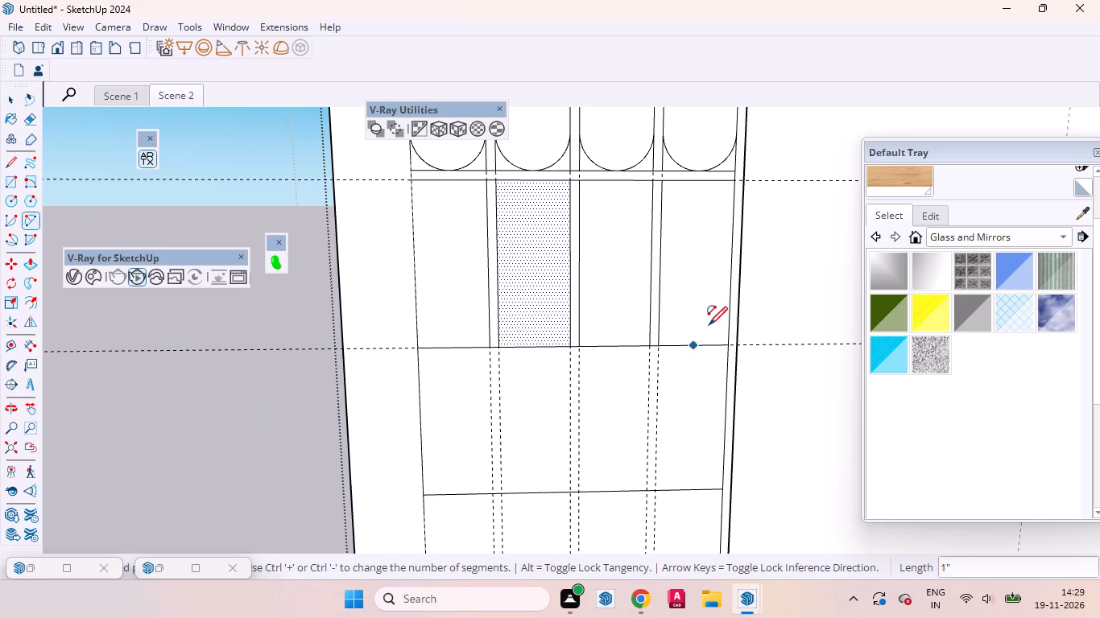
double_click(728, 311)
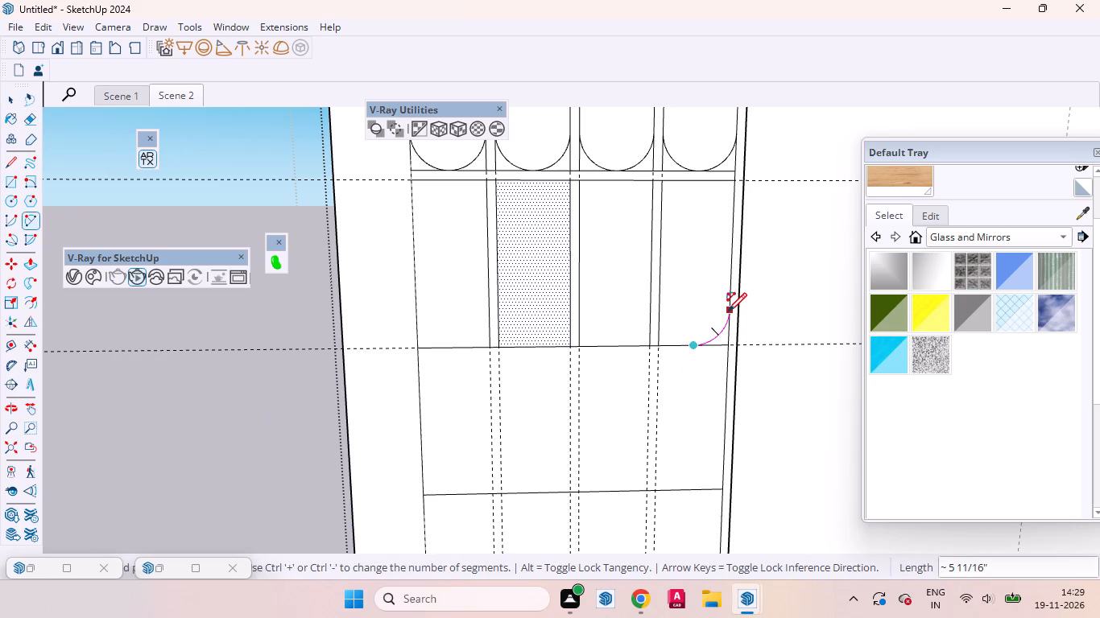
left_click(696, 348)
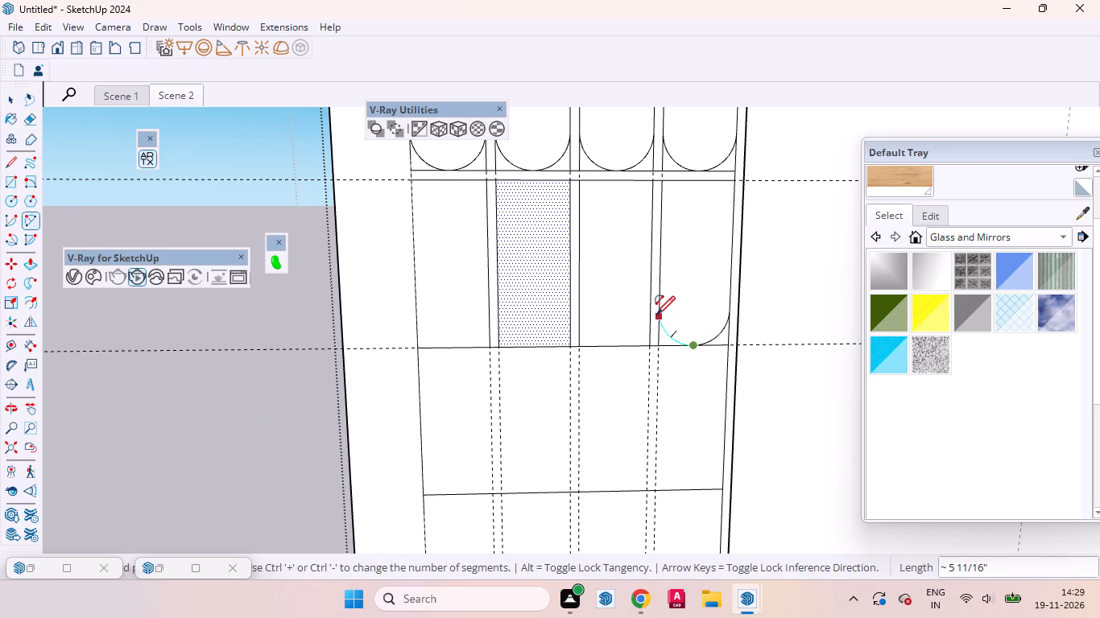
double_click(656, 311)
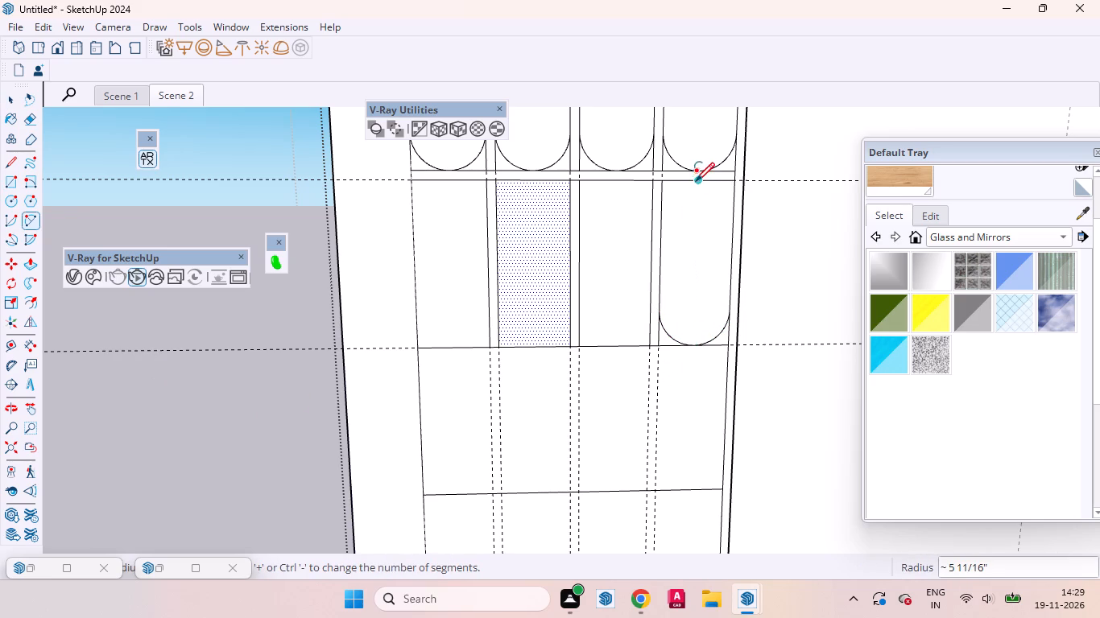
left_click(696, 181)
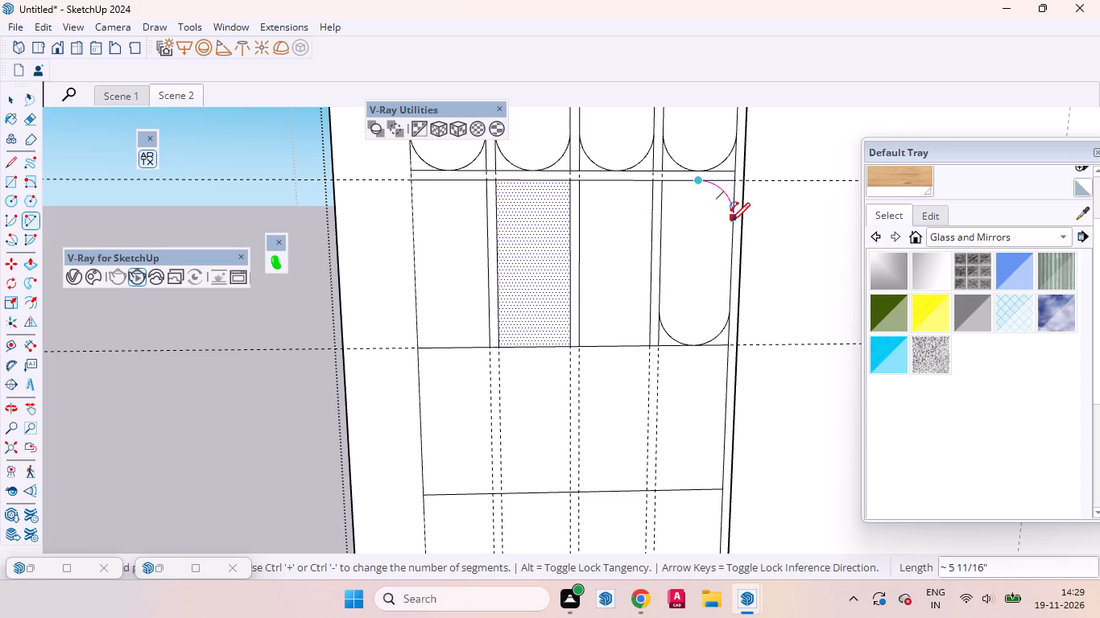
double_click(731, 221)
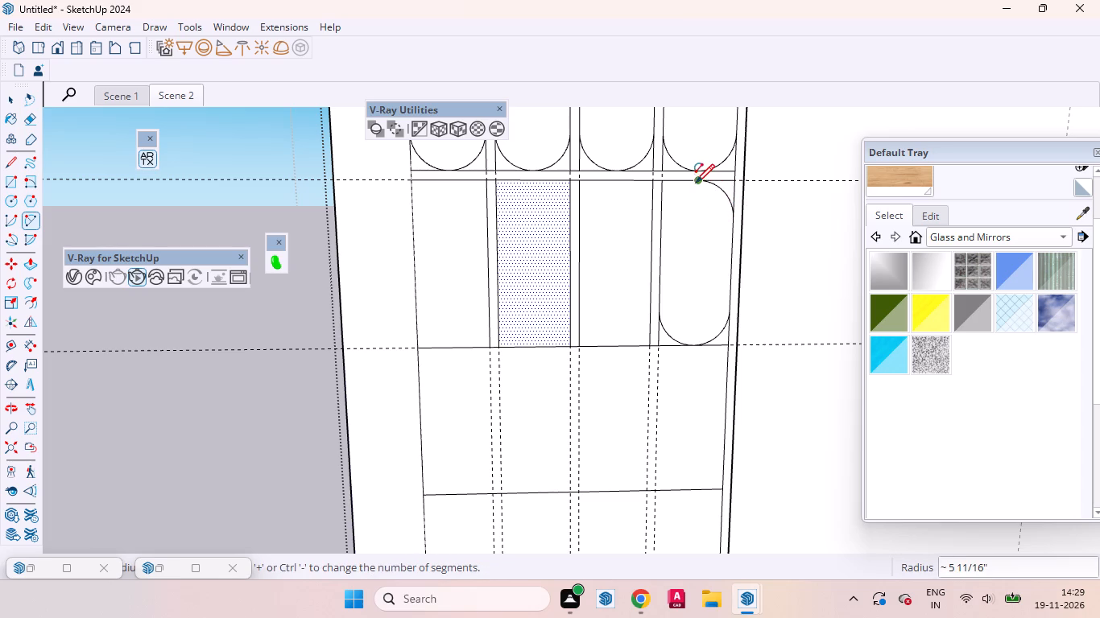
left_click(696, 183)
double_click(663, 219)
Round all four corners of the second row's third cell from the left into a capsule with tangent arcs, chords about 5 11/16" to 6".
left_click(612, 348)
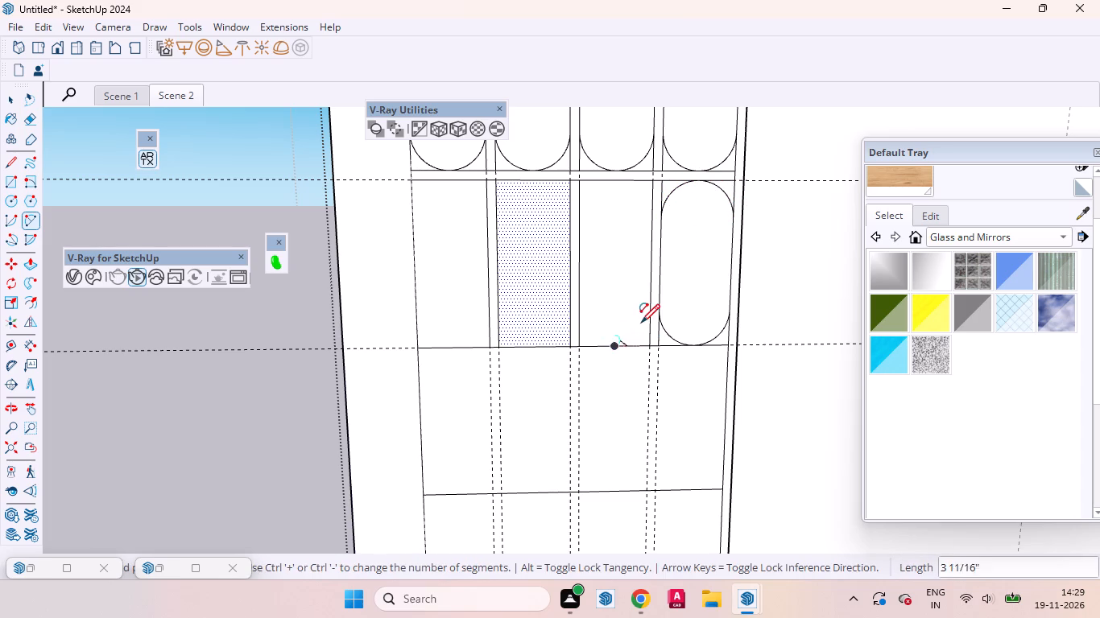
left_click(649, 309)
left_click(649, 309)
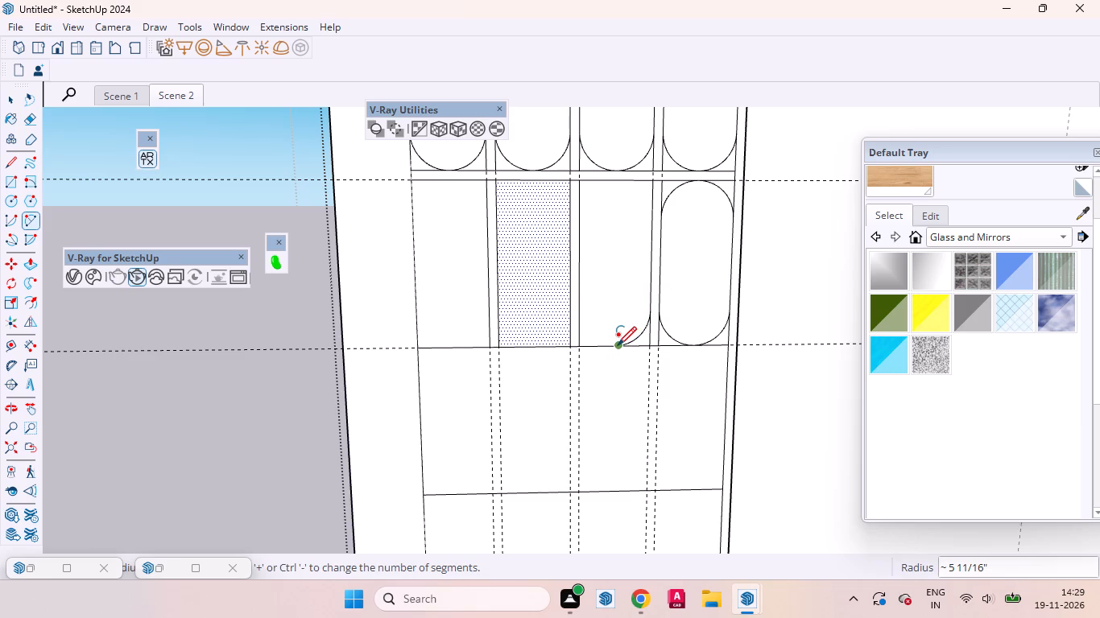
left_click(618, 346)
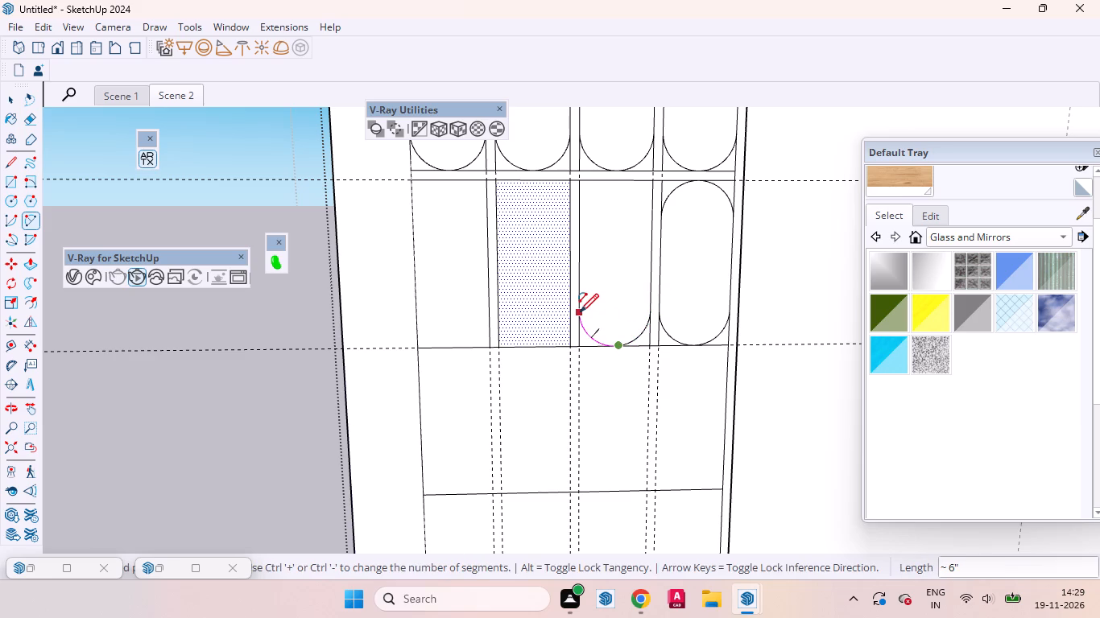
double_click(579, 310)
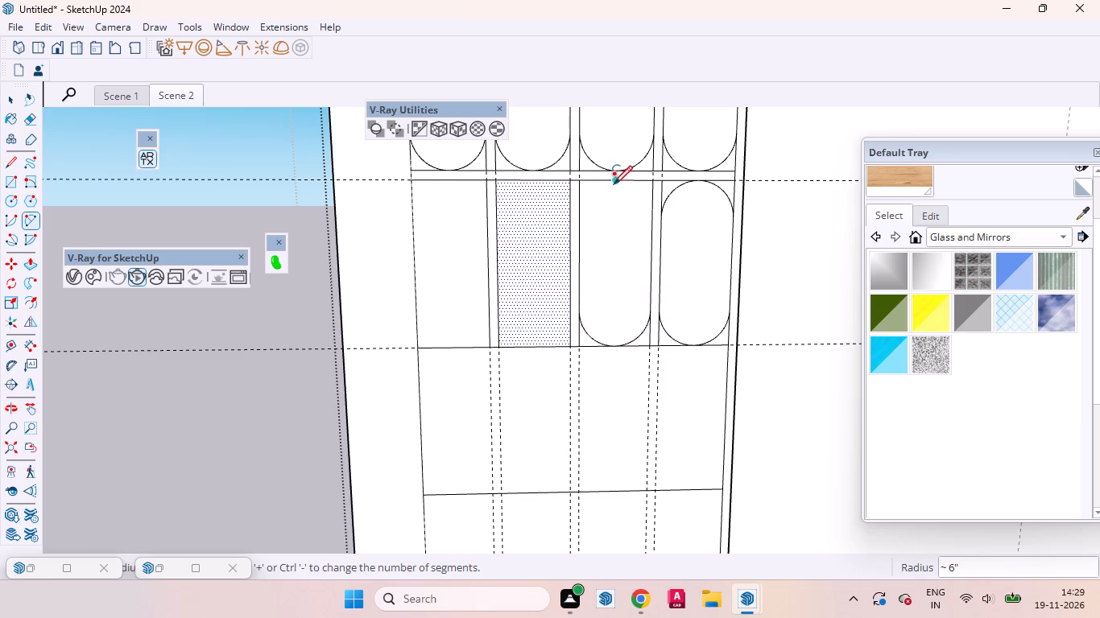
left_click(617, 183)
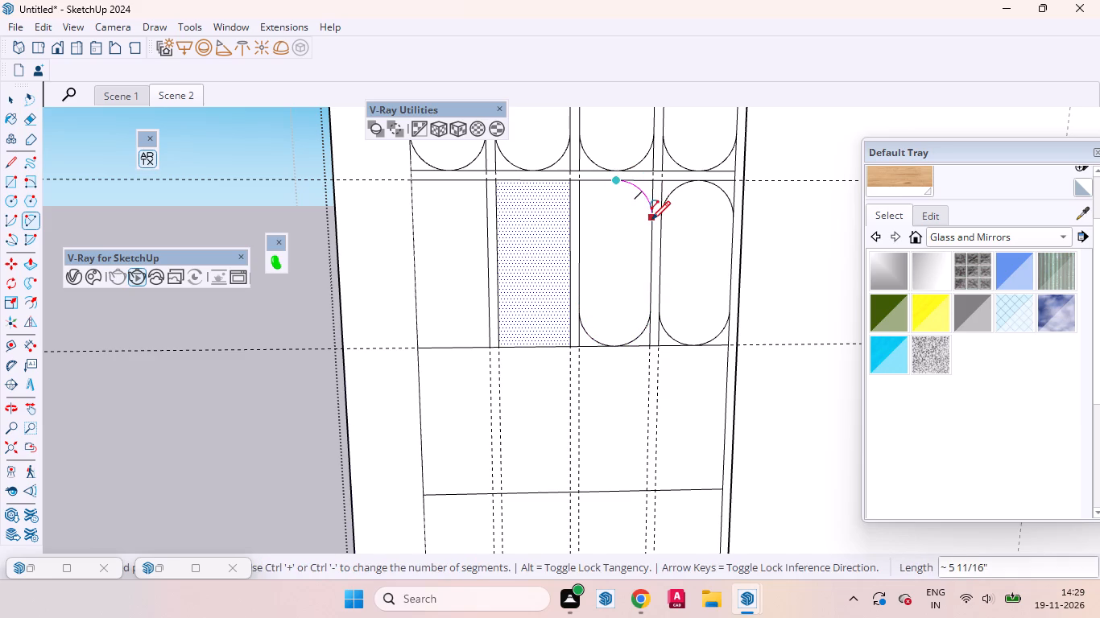
double_click(651, 220)
left_click(612, 183)
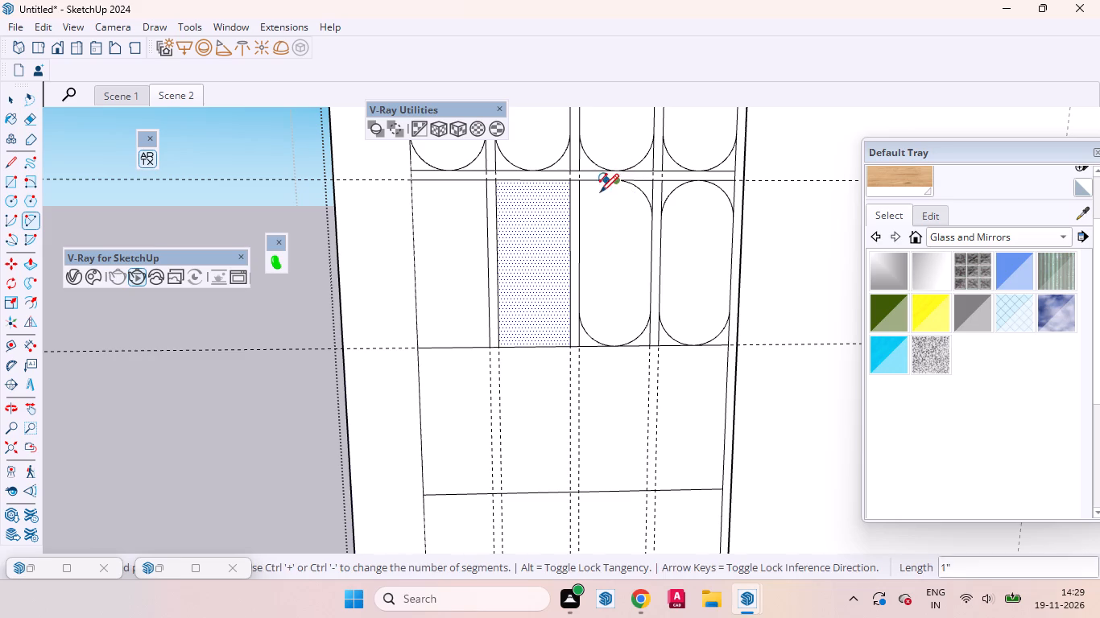
double_click(581, 217)
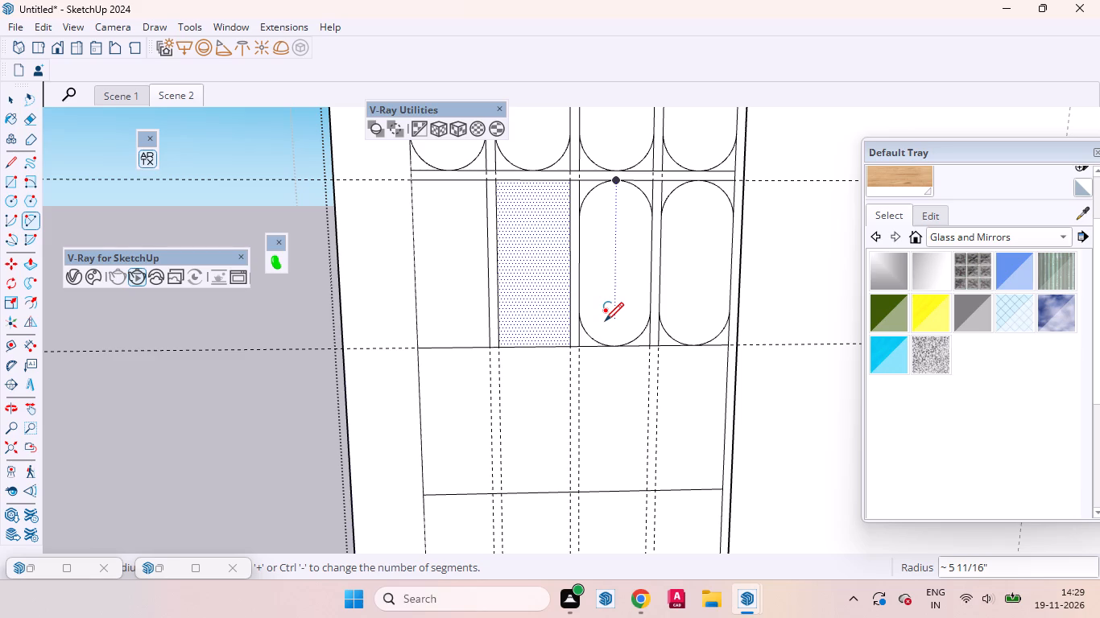
Round all four corners of the second row's second cell from the left into a capsule with tangent arcs, radius about 5 11/16".
left_click(534, 348)
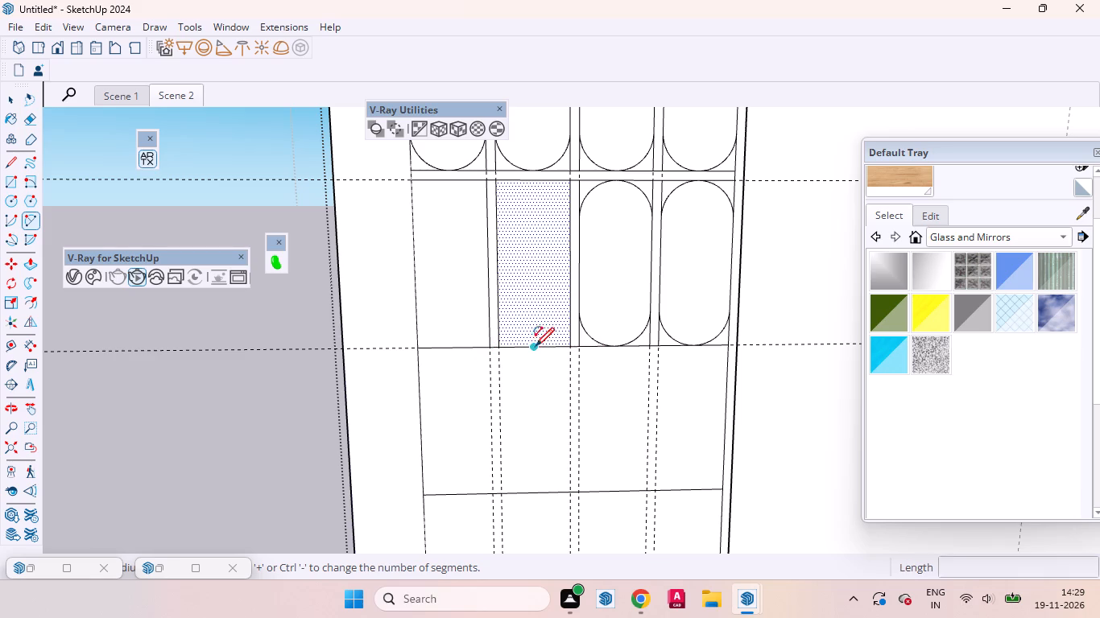
double_click(569, 315)
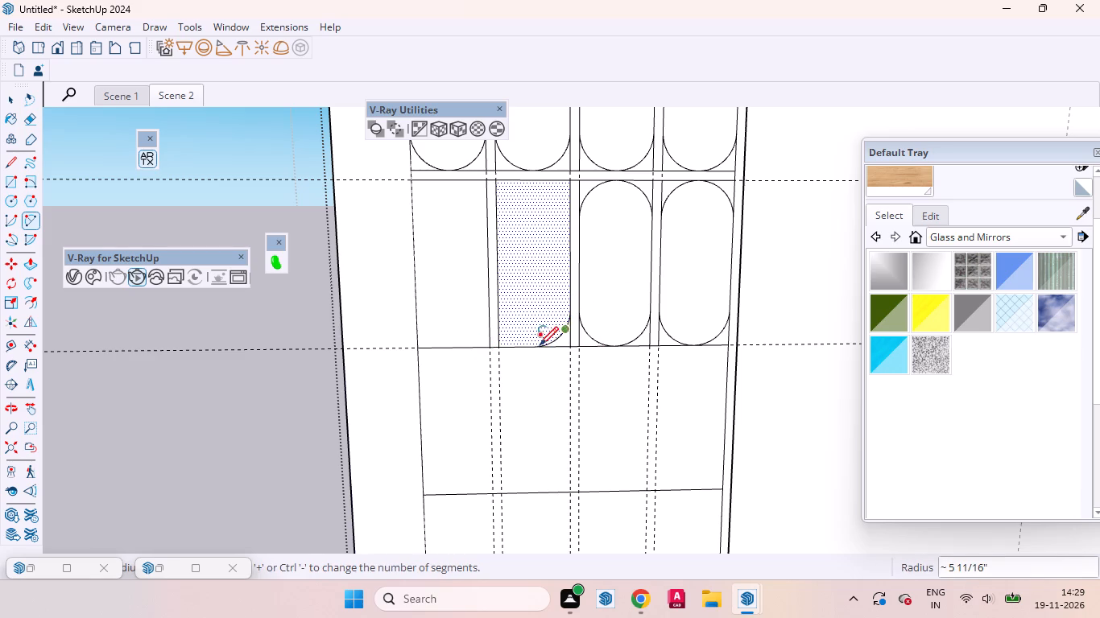
left_click(530, 349)
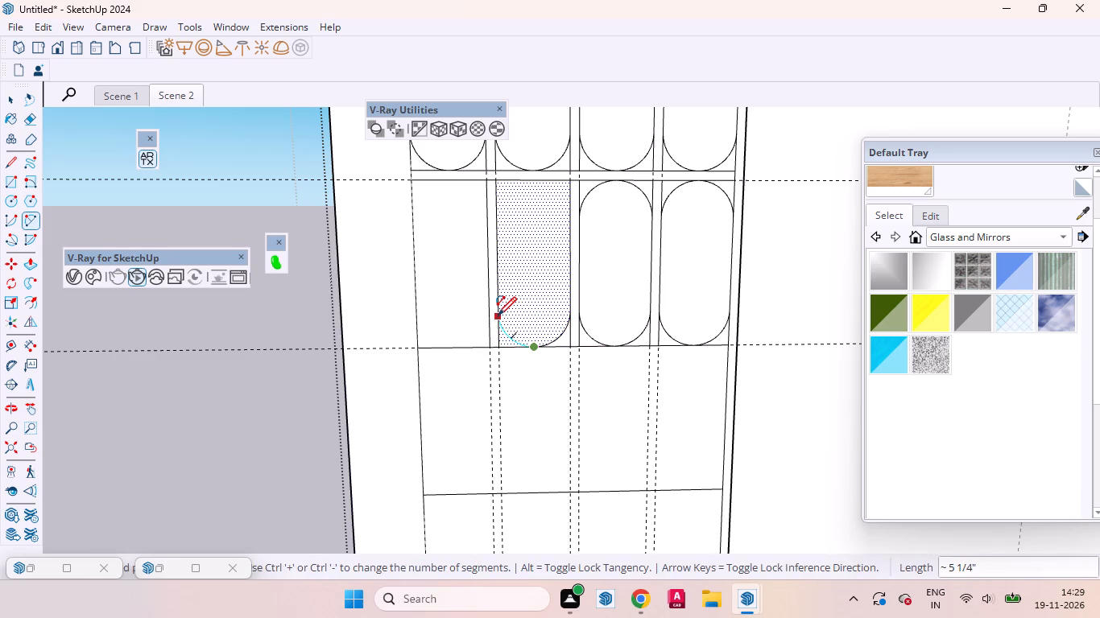
double_click(498, 315)
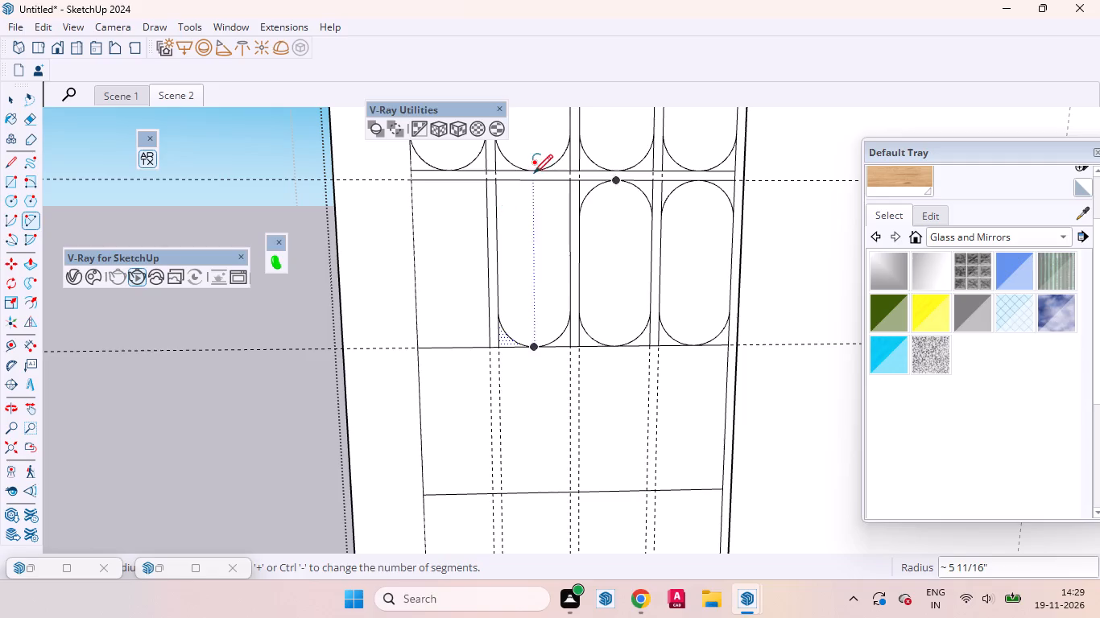
left_click(533, 181)
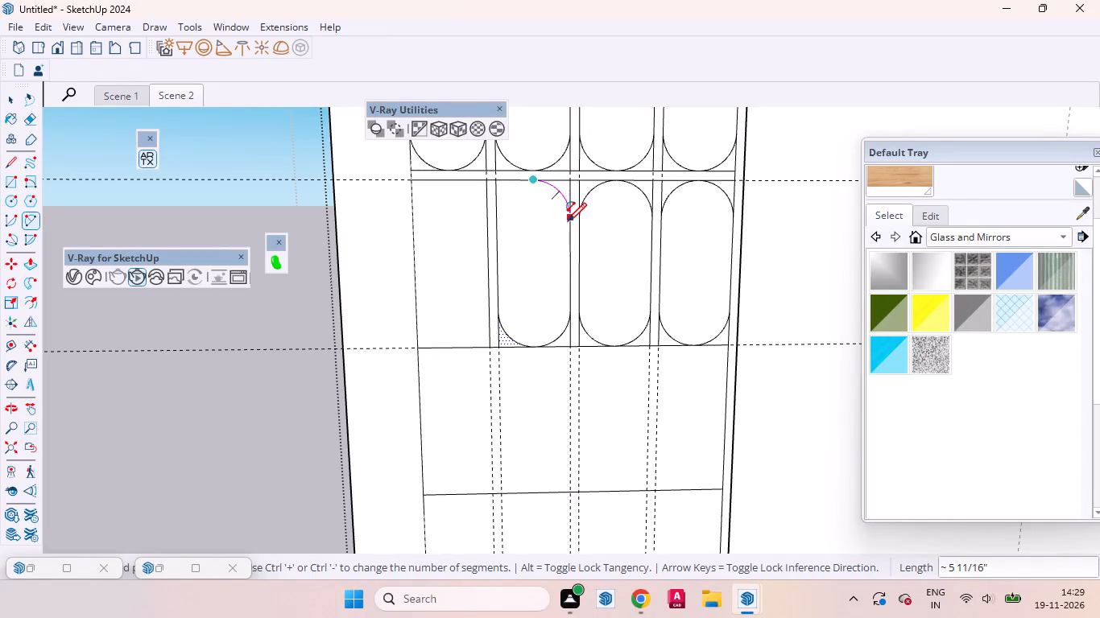
double_click(569, 222)
left_click(530, 182)
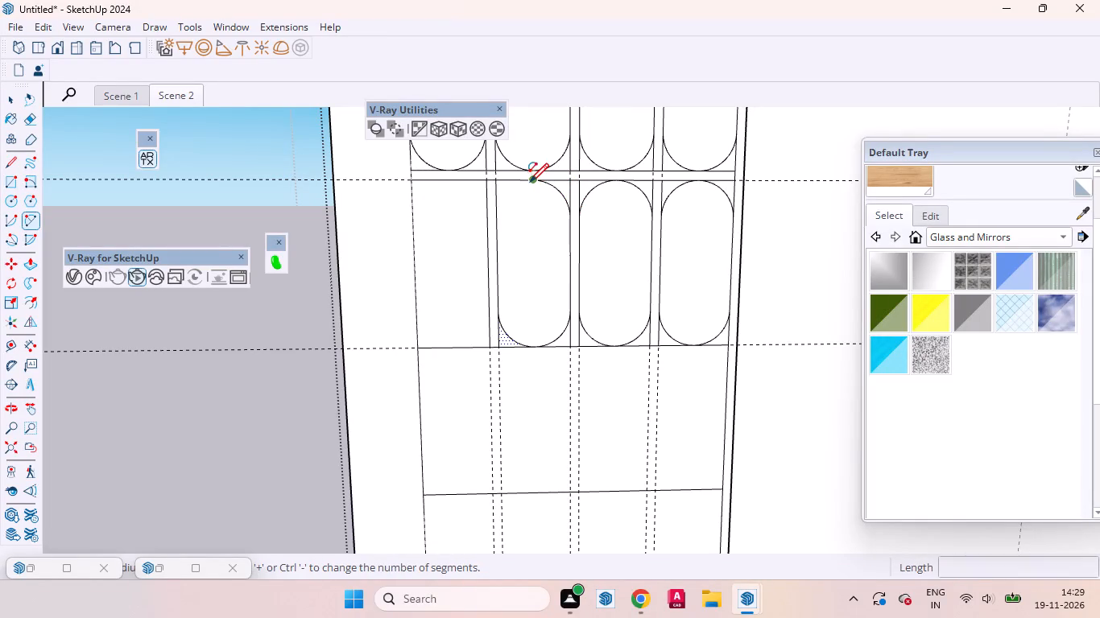
double_click(492, 221)
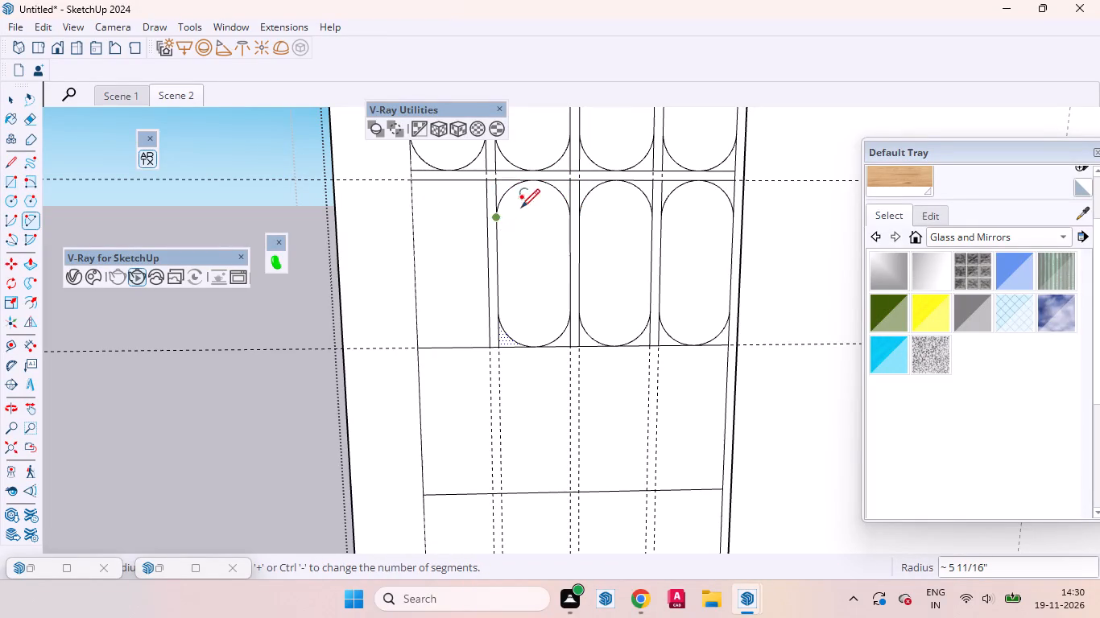
Round all four corners of the second row's leftmost cell into a capsule with tangent arcs, chords about 5 11/16".
left_click(453, 350)
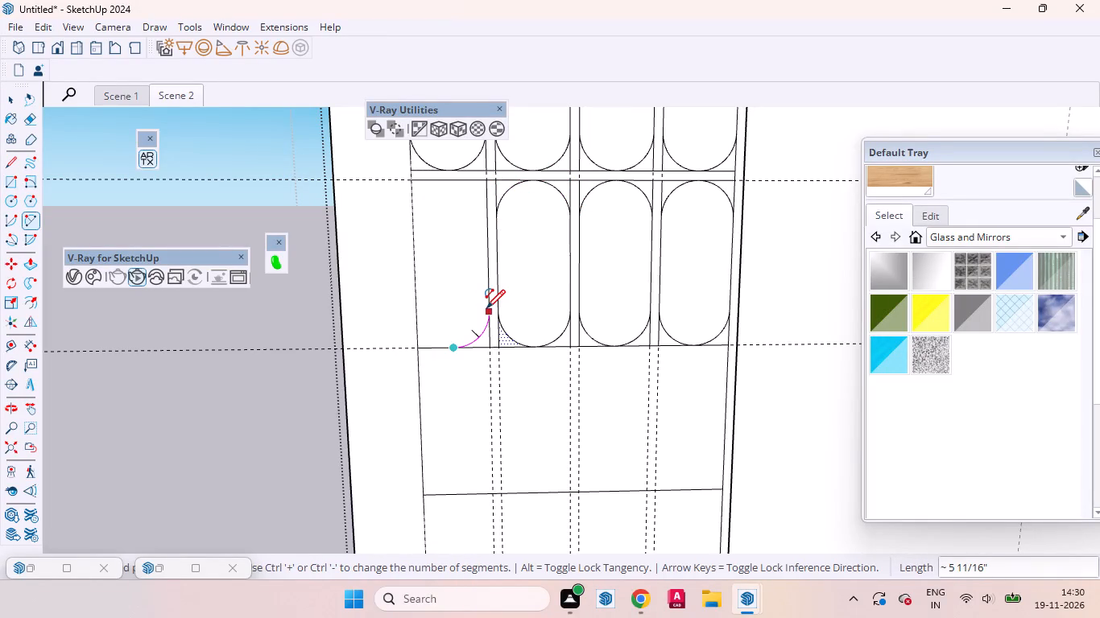
double_click(486, 314)
left_click(450, 348)
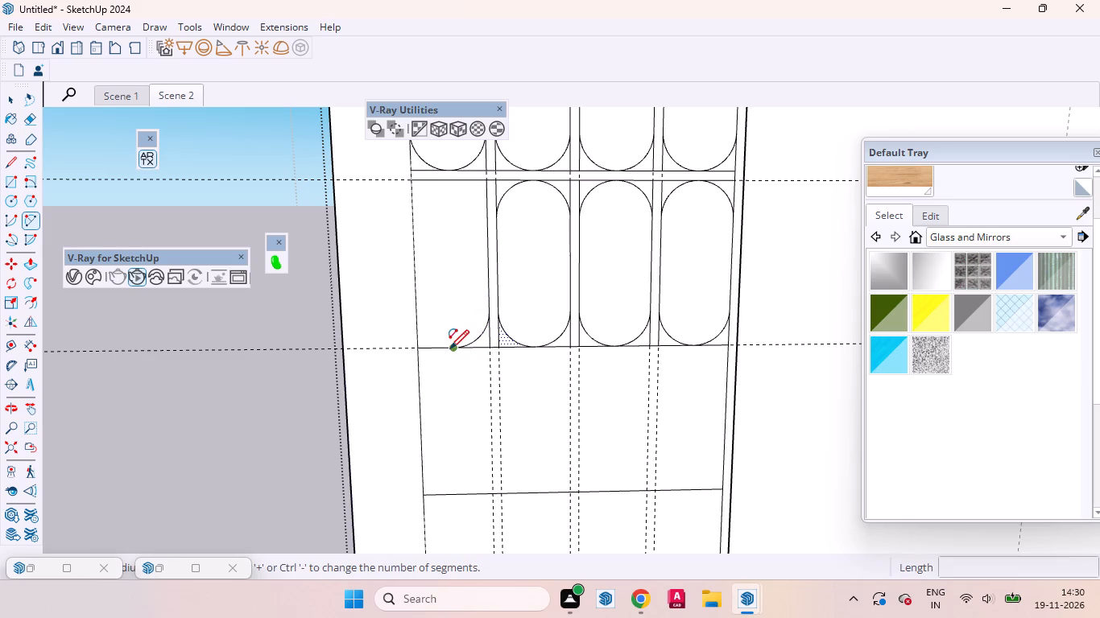
double_click(416, 311)
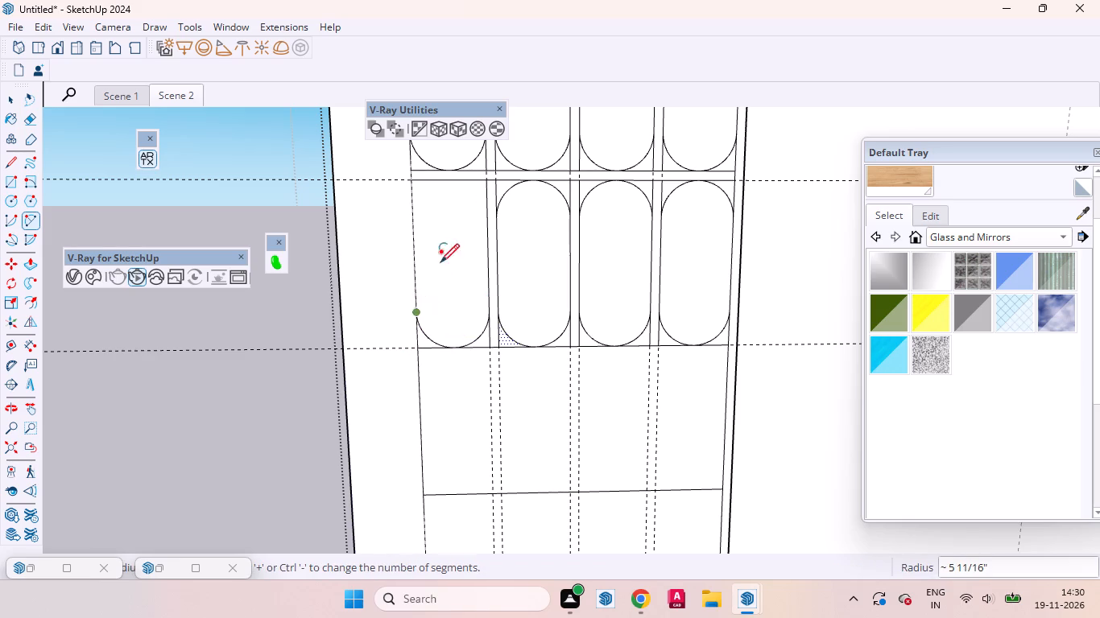
left_click(449, 183)
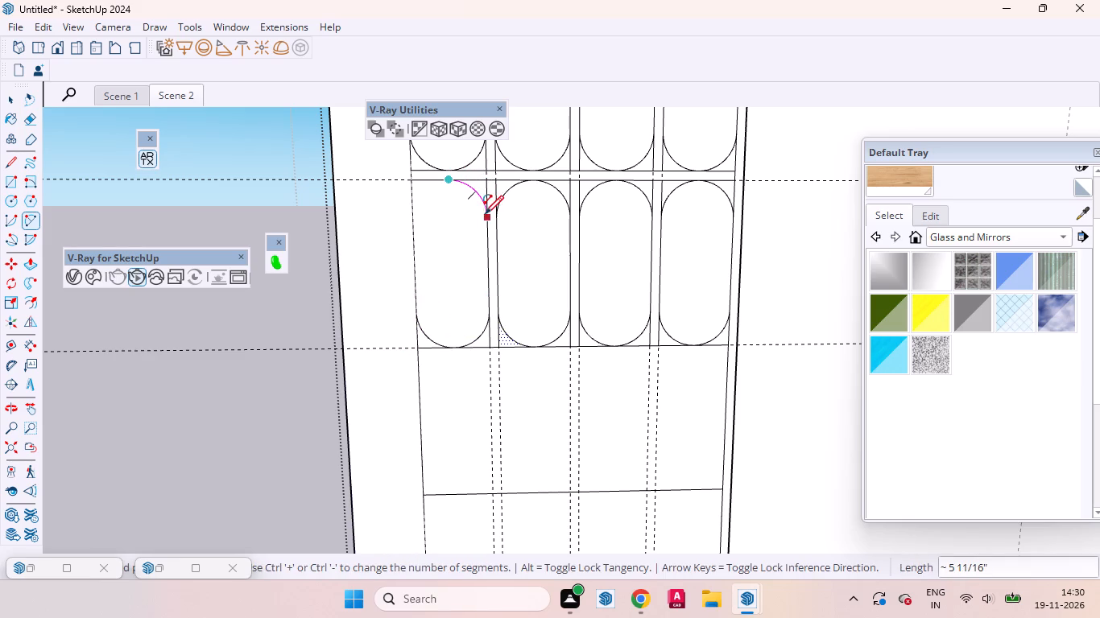
double_click(486, 217)
left_click(446, 181)
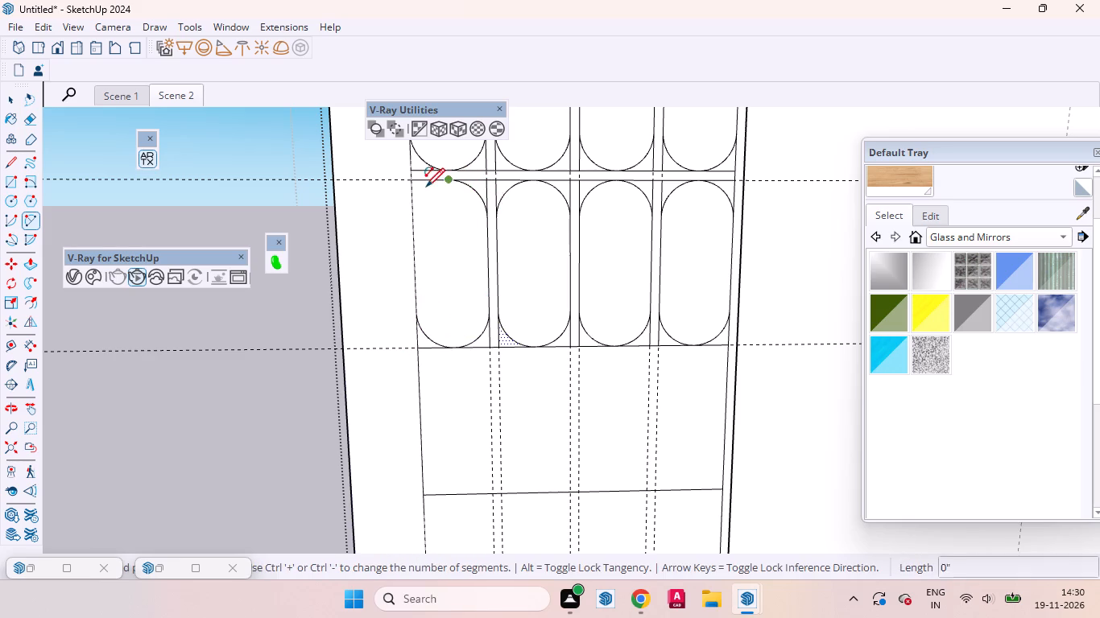
double_click(409, 216)
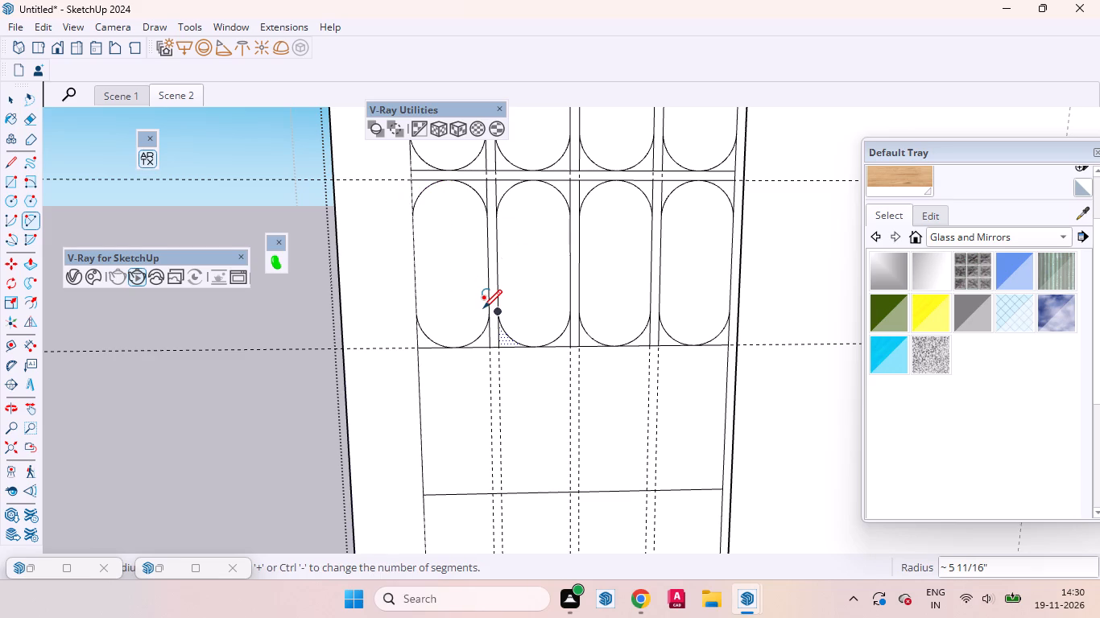
key("space")
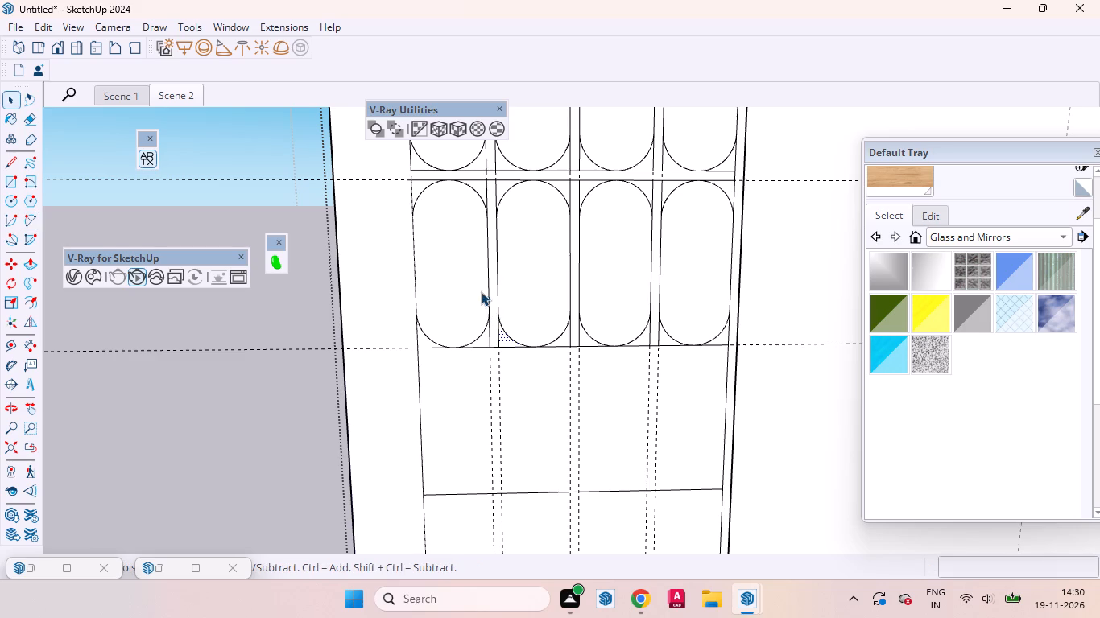
Place horizontal guides 1" below the second row's bottom line and 1" below the third row's bottom line.
scroll(506, 224, "down", 14)
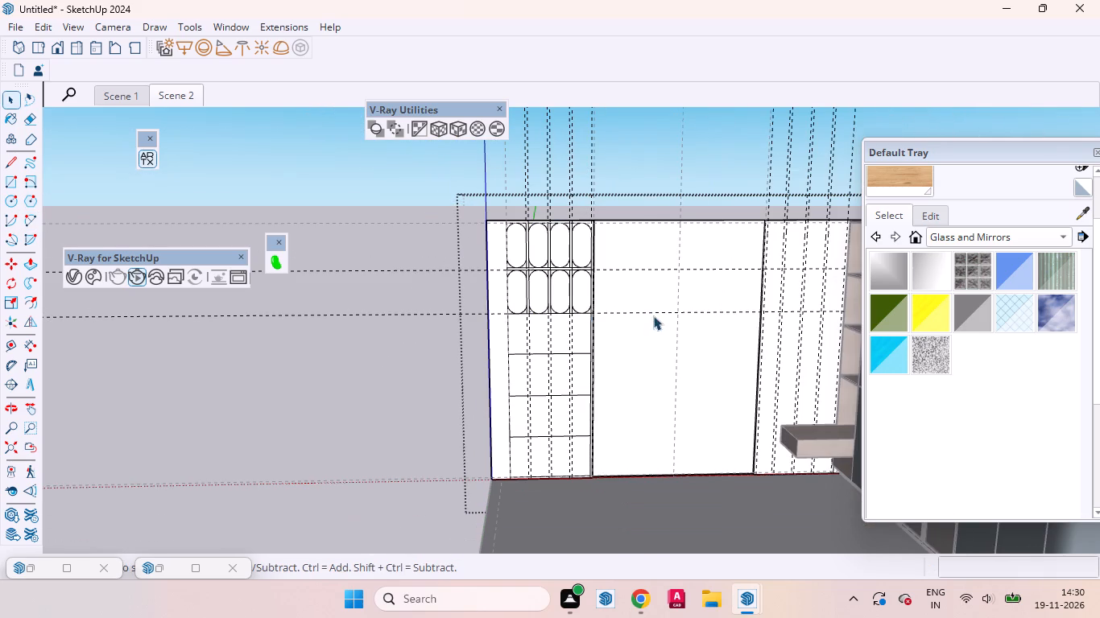
scroll(566, 316, "up", 14)
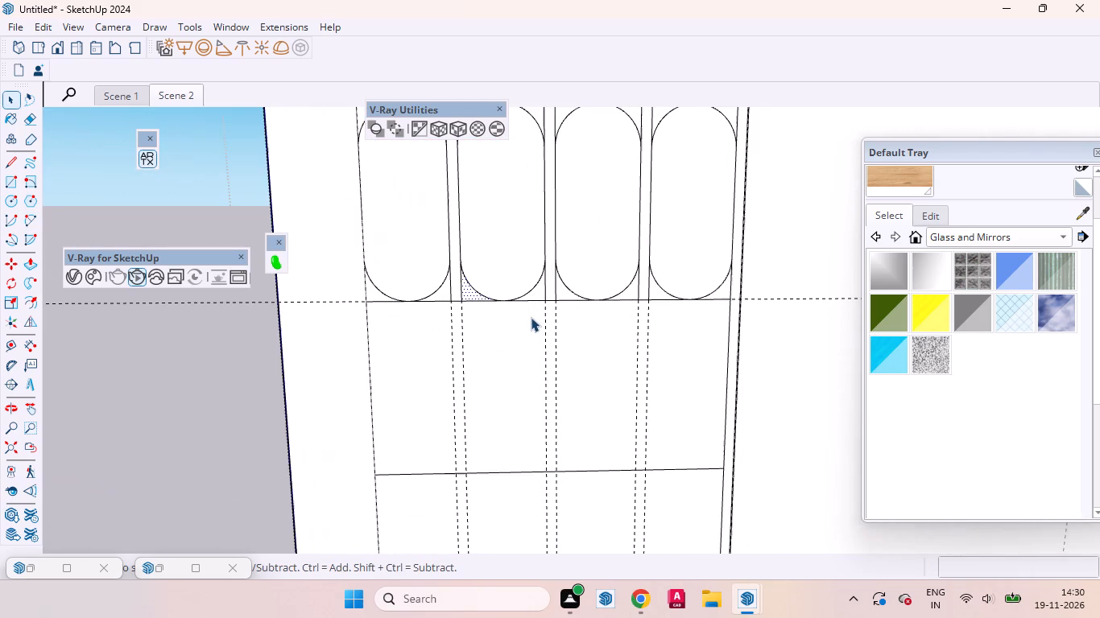
scroll(498, 329, "down", 3)
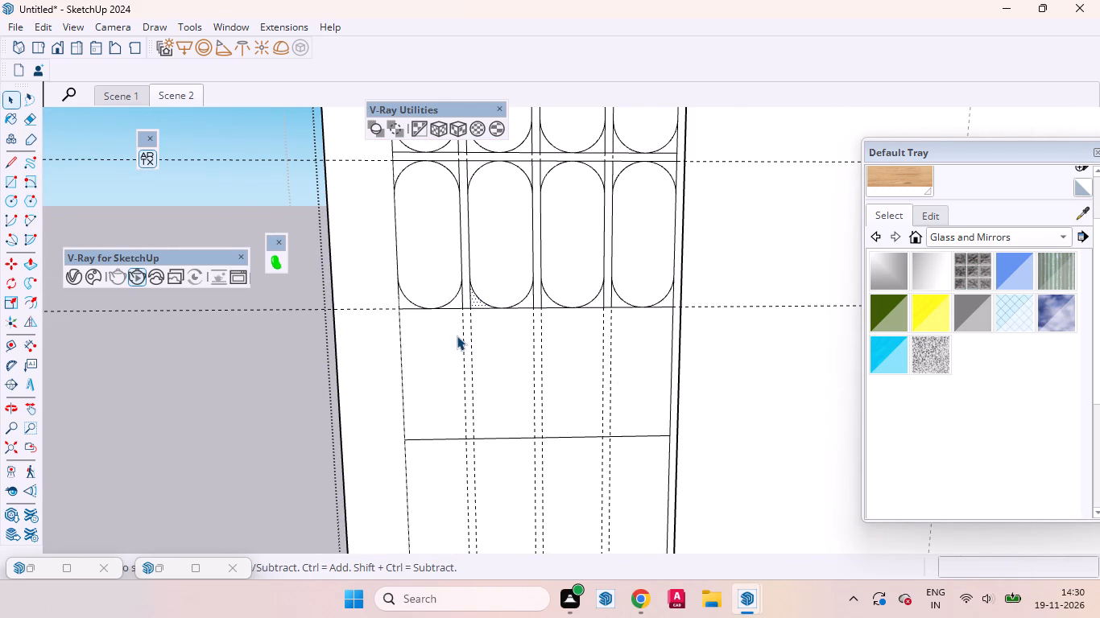
key("t")
scroll(530, 304, "up", 5)
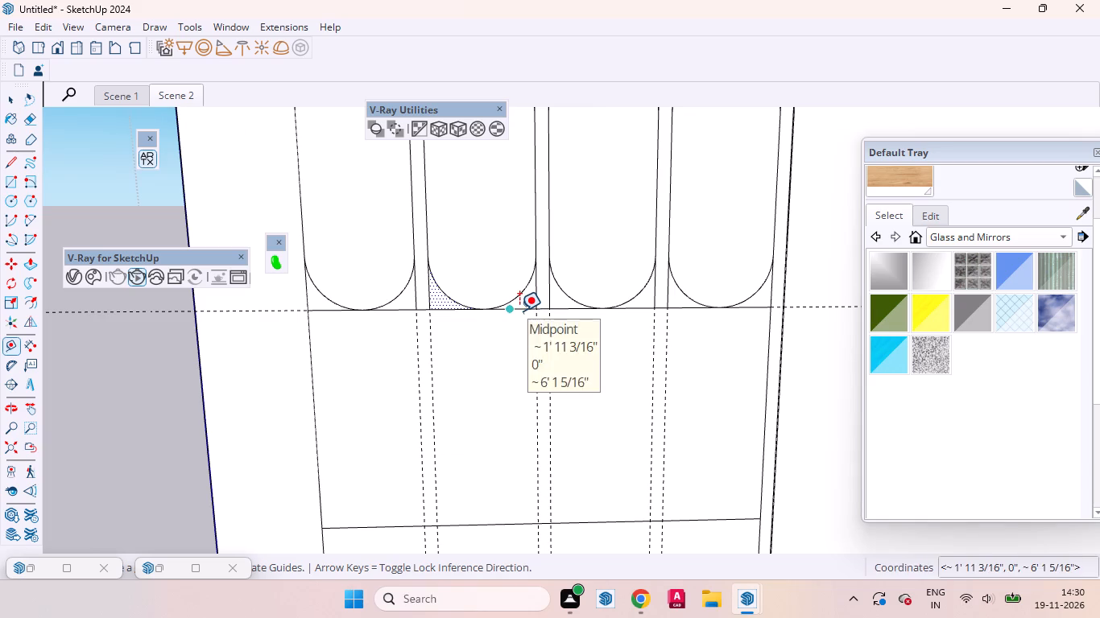
left_click(523, 306)
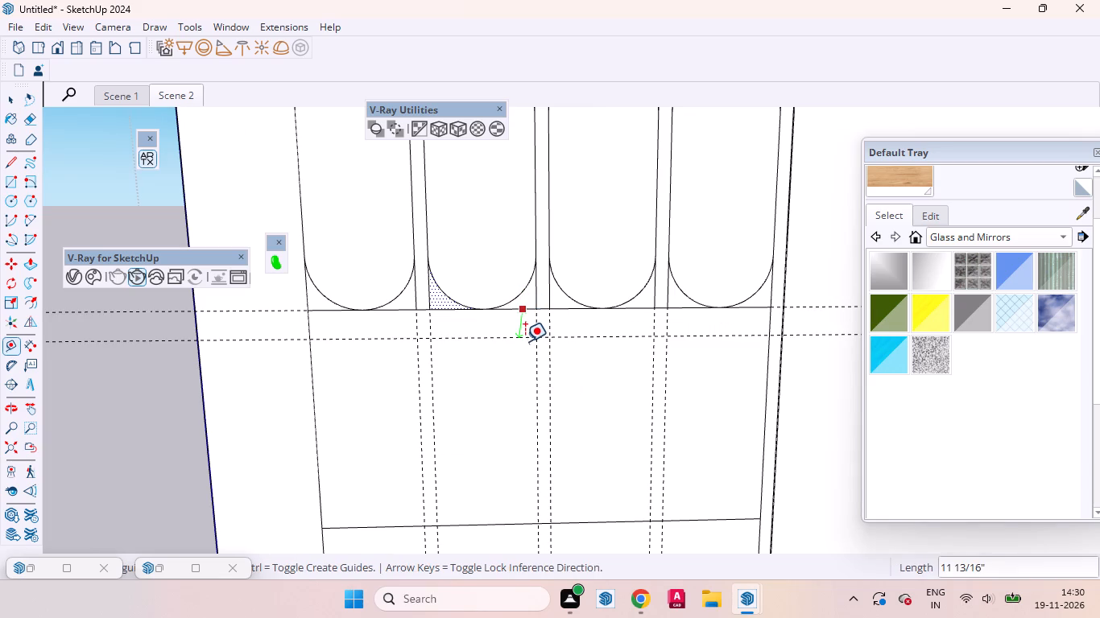
key("1")
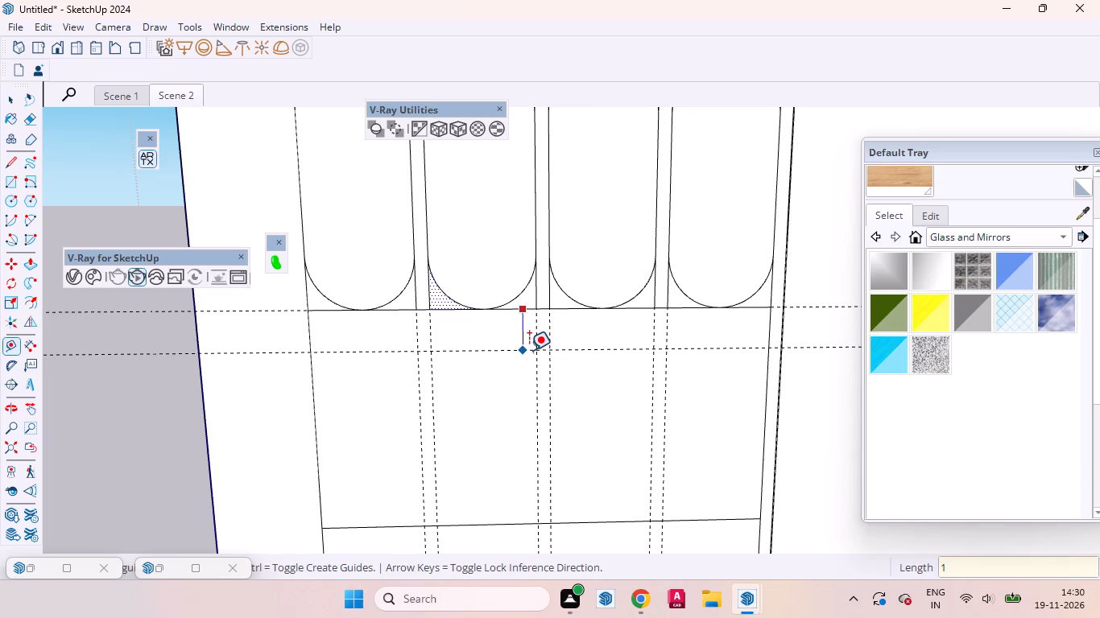
key("Return")
scroll(527, 266, "down", 3)
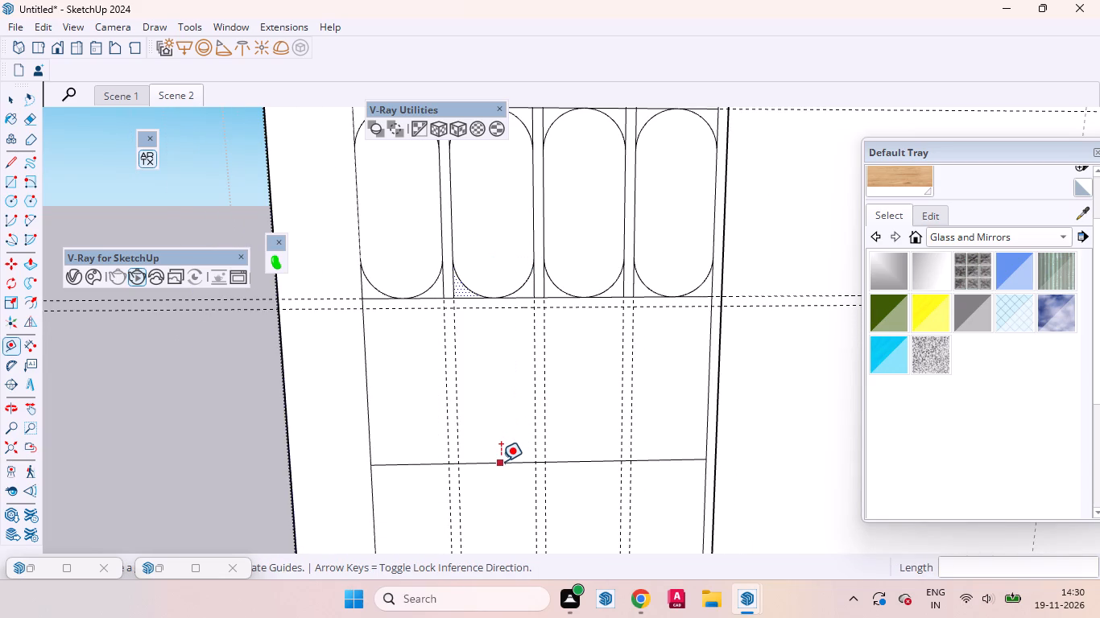
left_click(501, 461)
key("1")
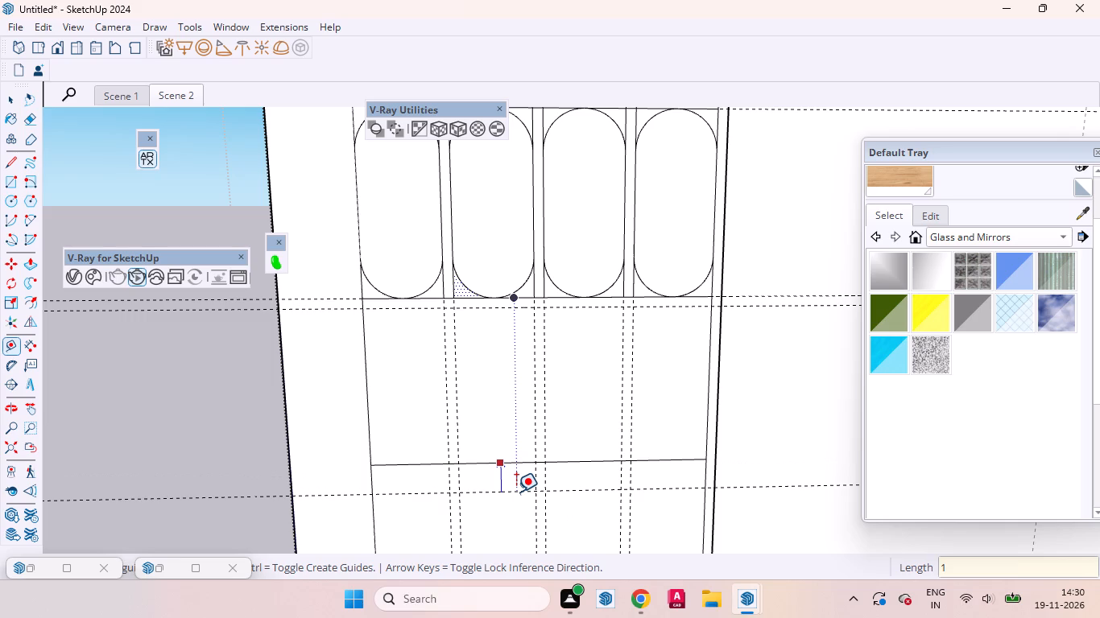
key("Return")
key("space")
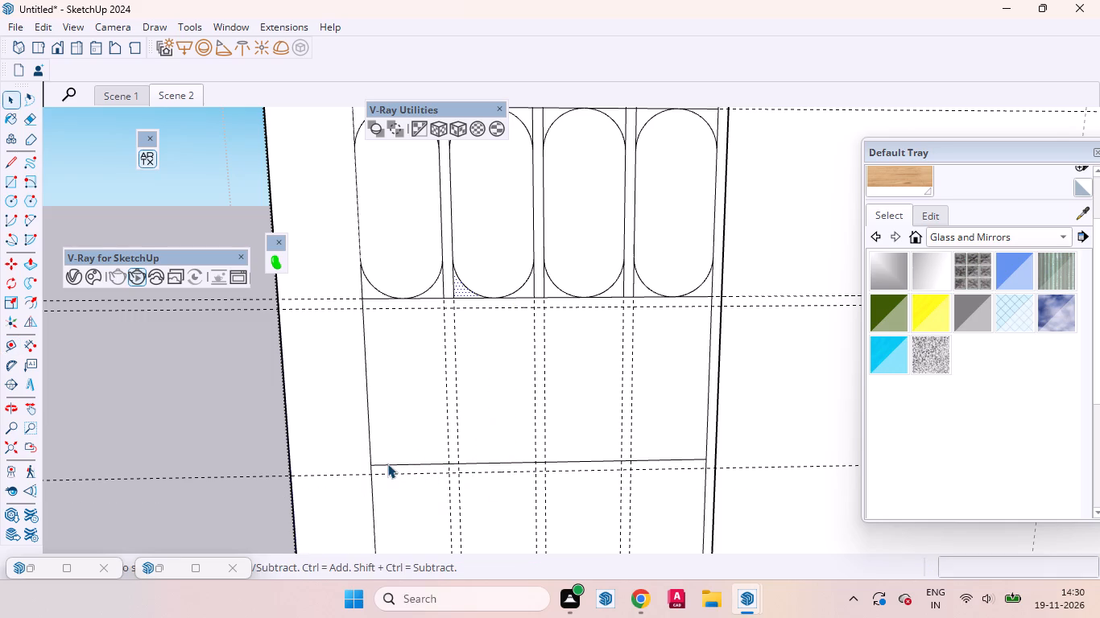
Copy the third row's bottom line onto the guide just below it and onto the guide beneath the second row of capsules.
left_click(387, 463)
key("m")
scroll(379, 492, "up", 7)
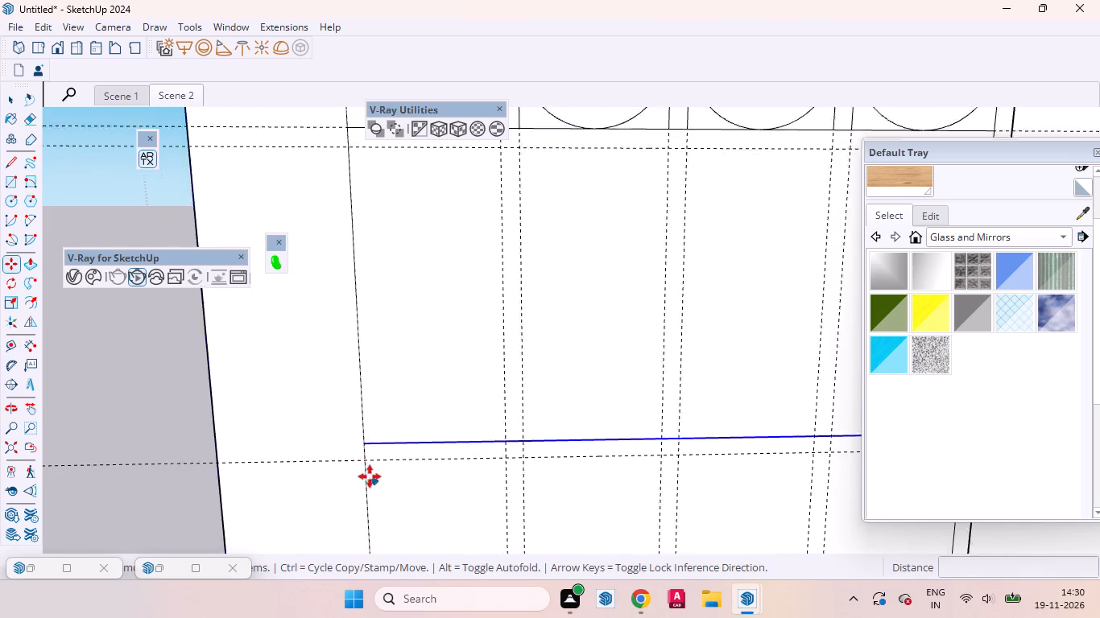
scroll(370, 476, "up", 5)
left_click(363, 422)
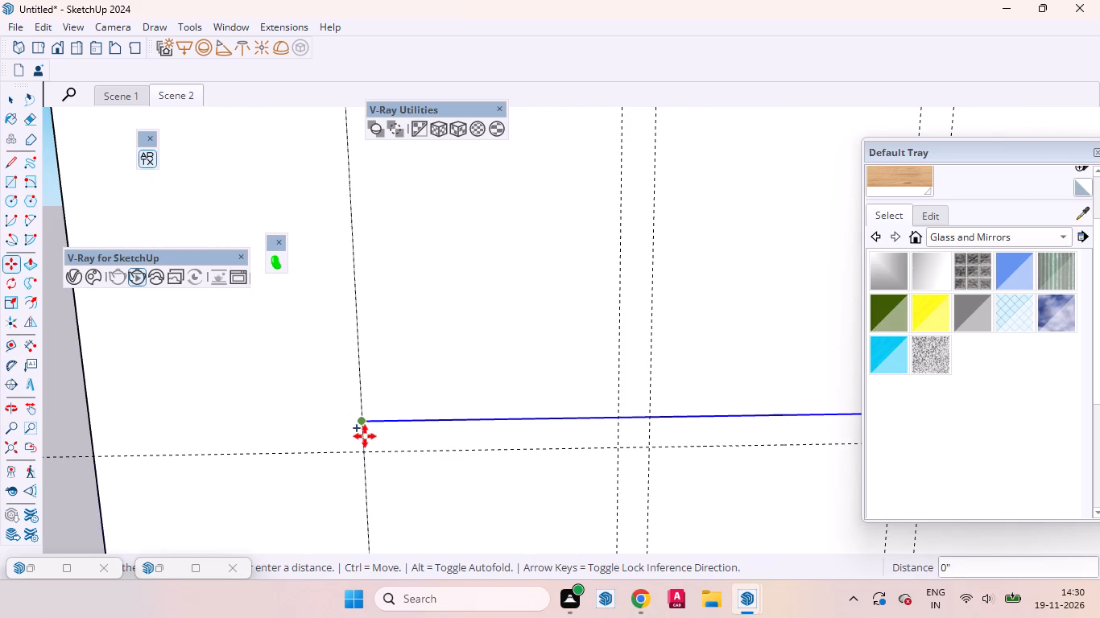
left_click(365, 452)
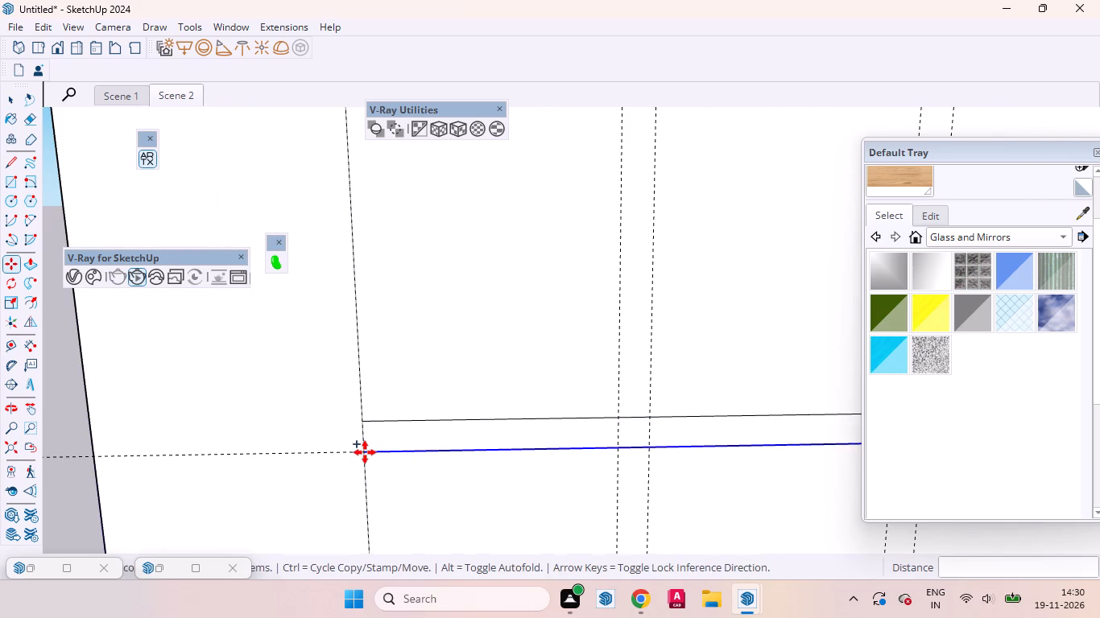
left_click(365, 452)
scroll(362, 356, "down", 11)
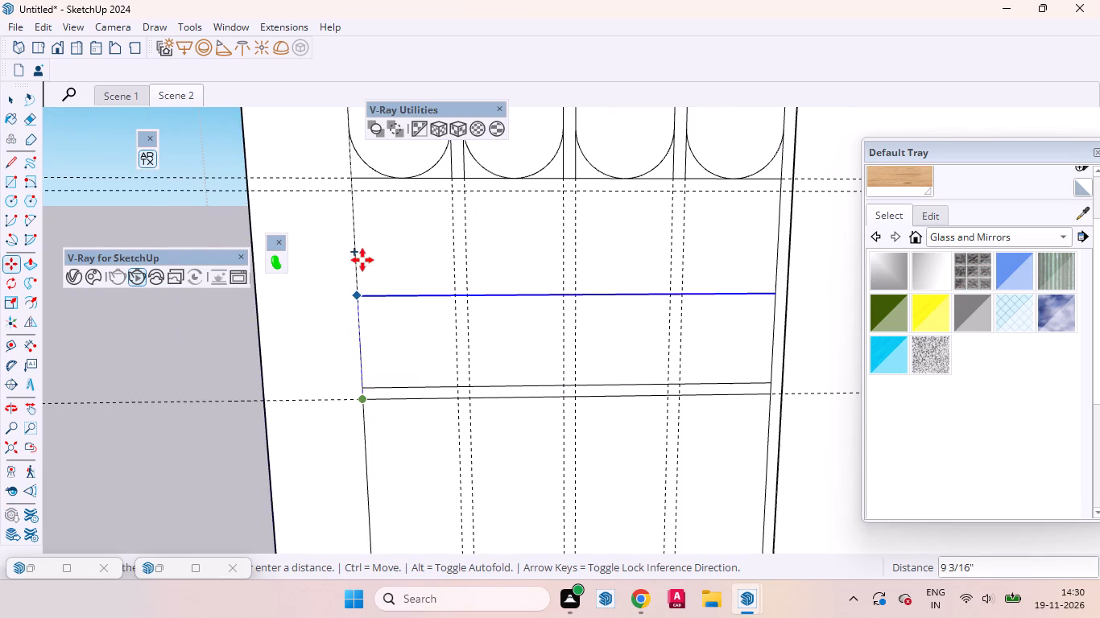
left_click(354, 193)
key("space")
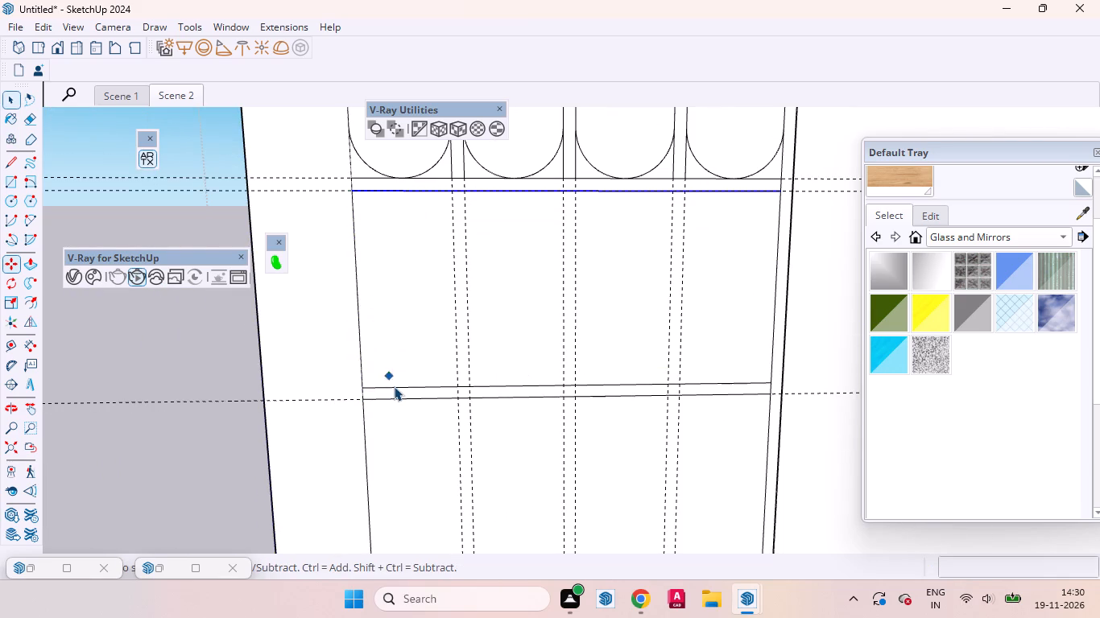
Erase the third row's original bottom line just above its lower copy.
left_click(394, 389)
right_click(394, 389)
left_click(421, 134)
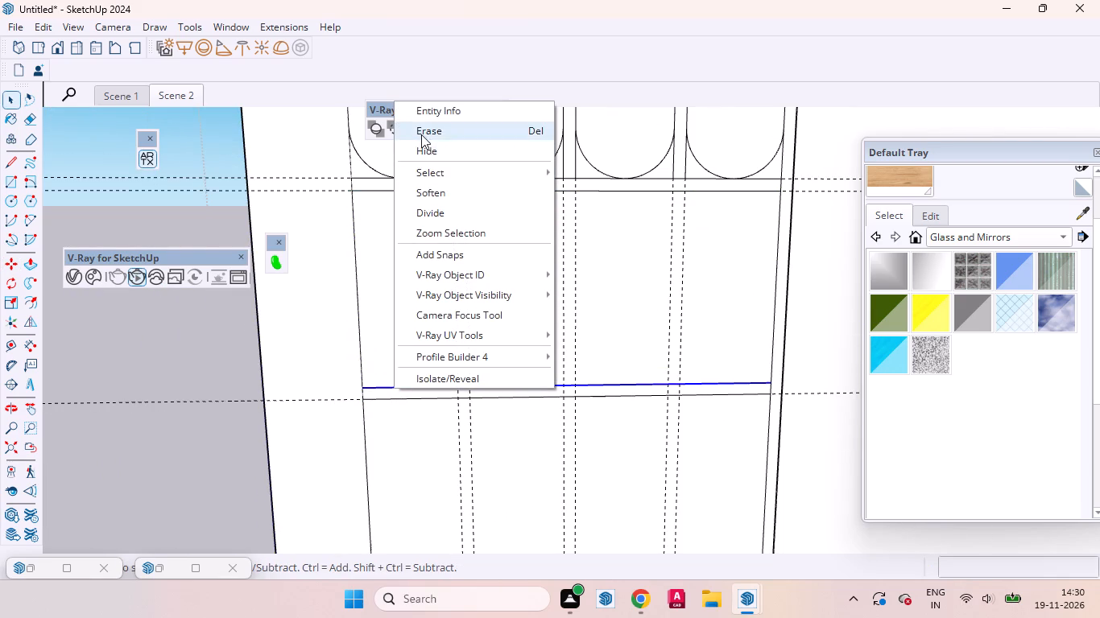
Draw four rectangles about 8" by 1' 5 5/16" between the vertical guides to form the third row's cells.
left_click(410, 289)
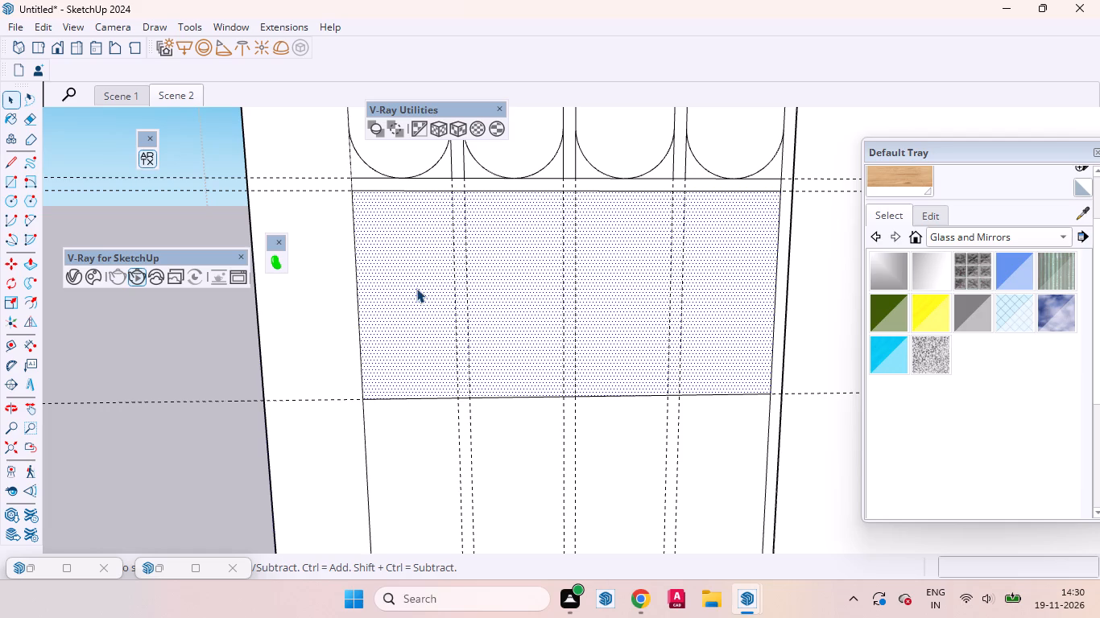
key("r")
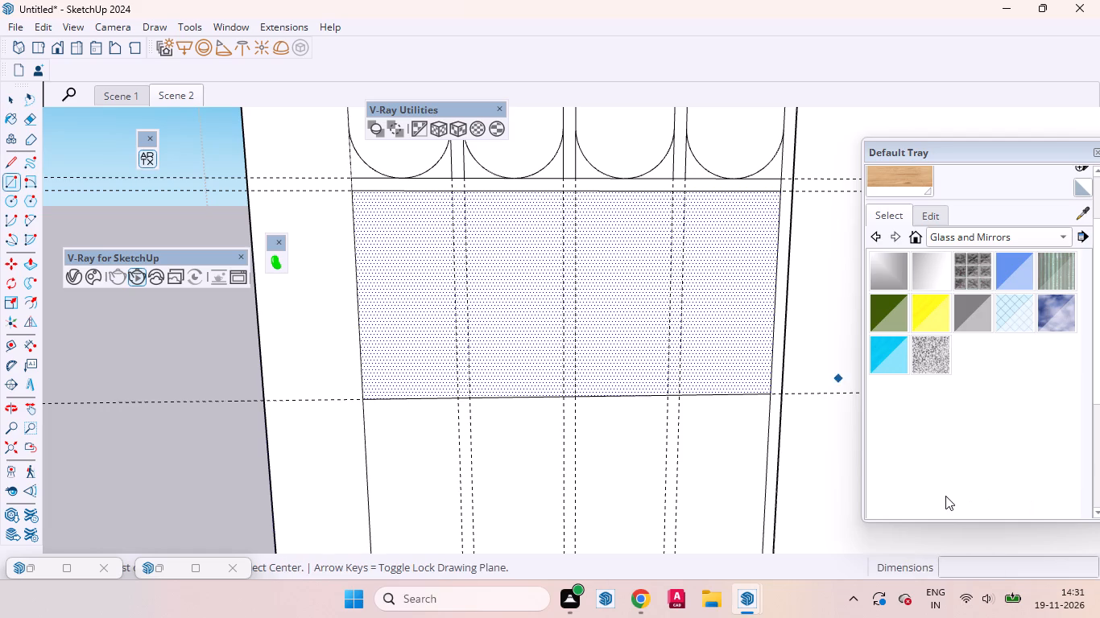
left_click(361, 402)
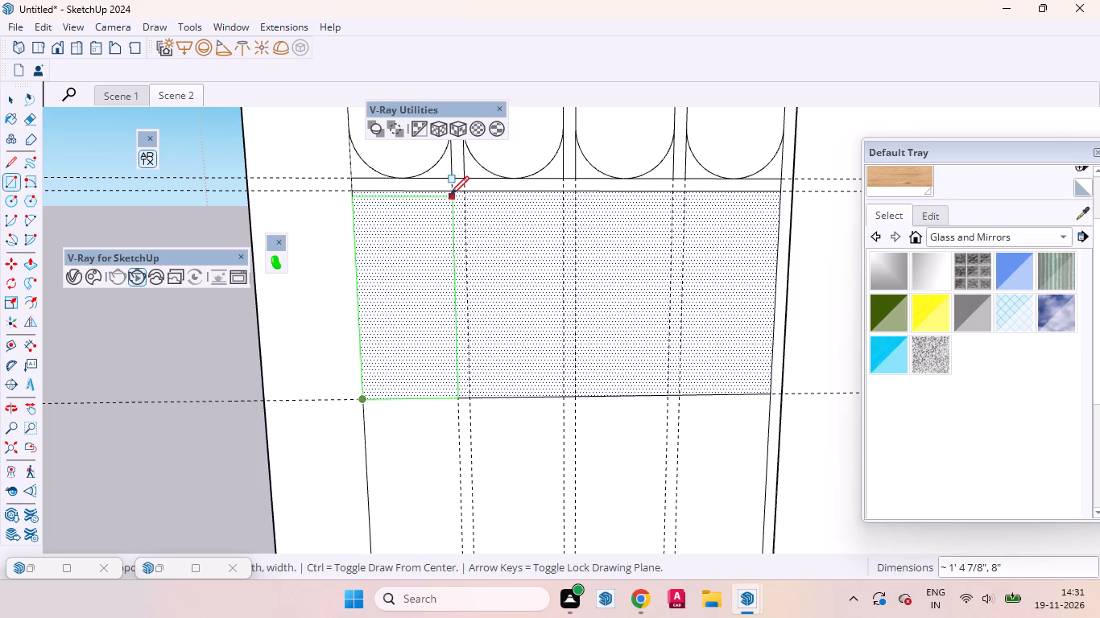
left_click(450, 195)
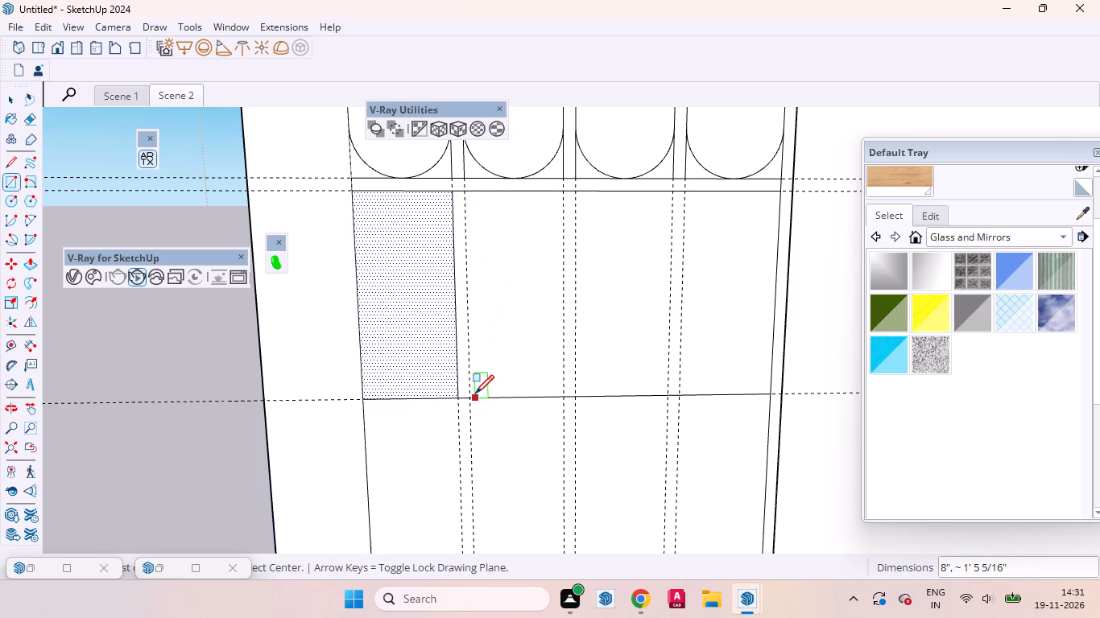
left_click(473, 396)
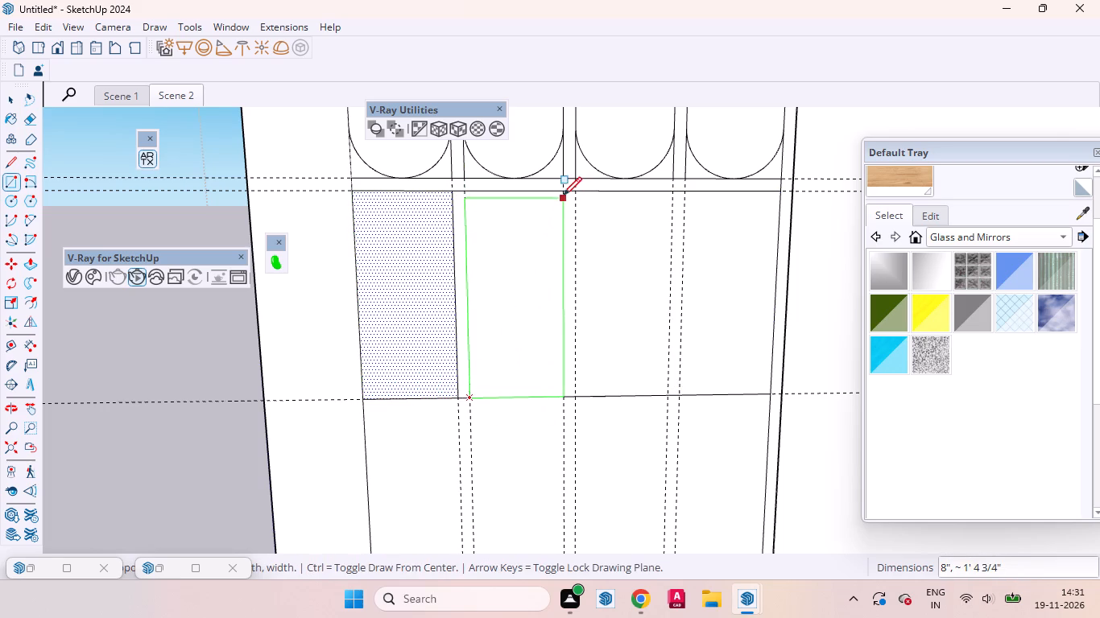
left_click(563, 193)
left_click(577, 393)
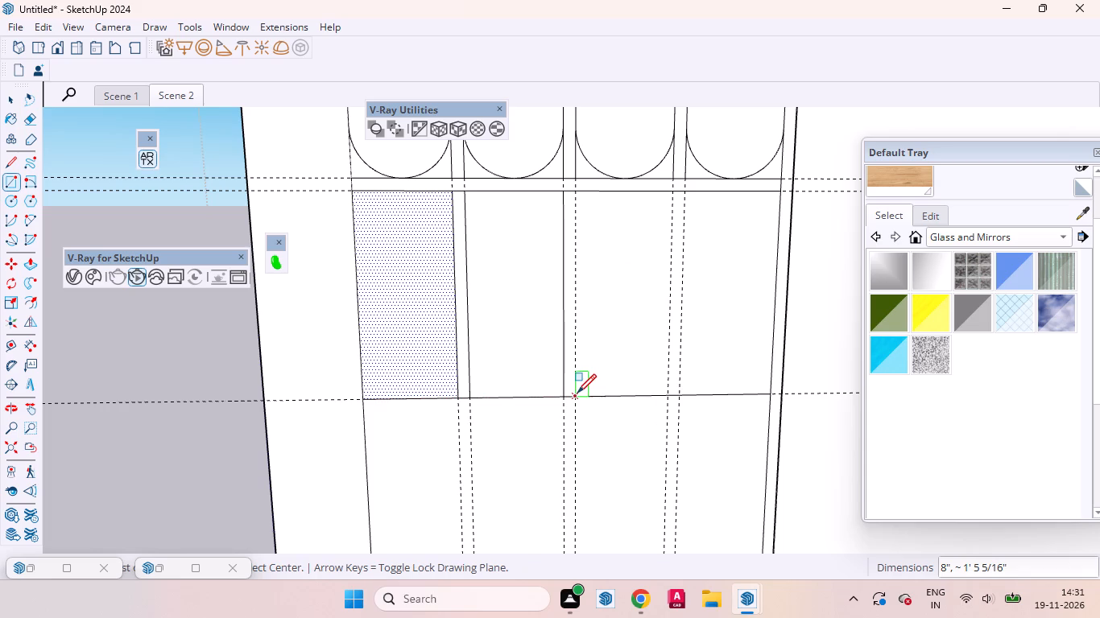
left_click(672, 190)
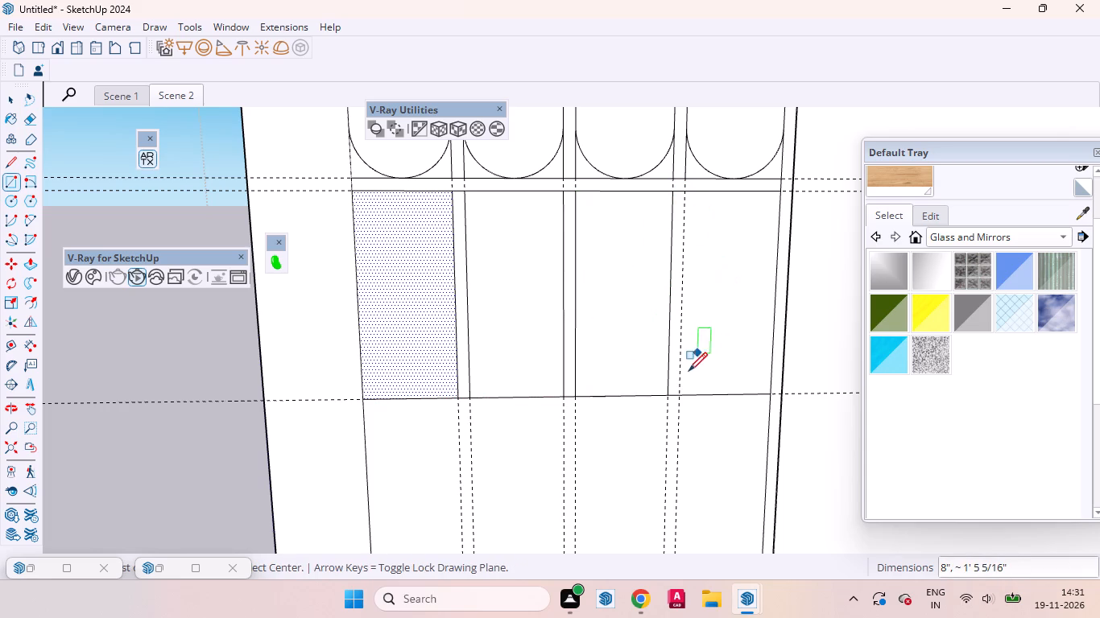
left_click(680, 396)
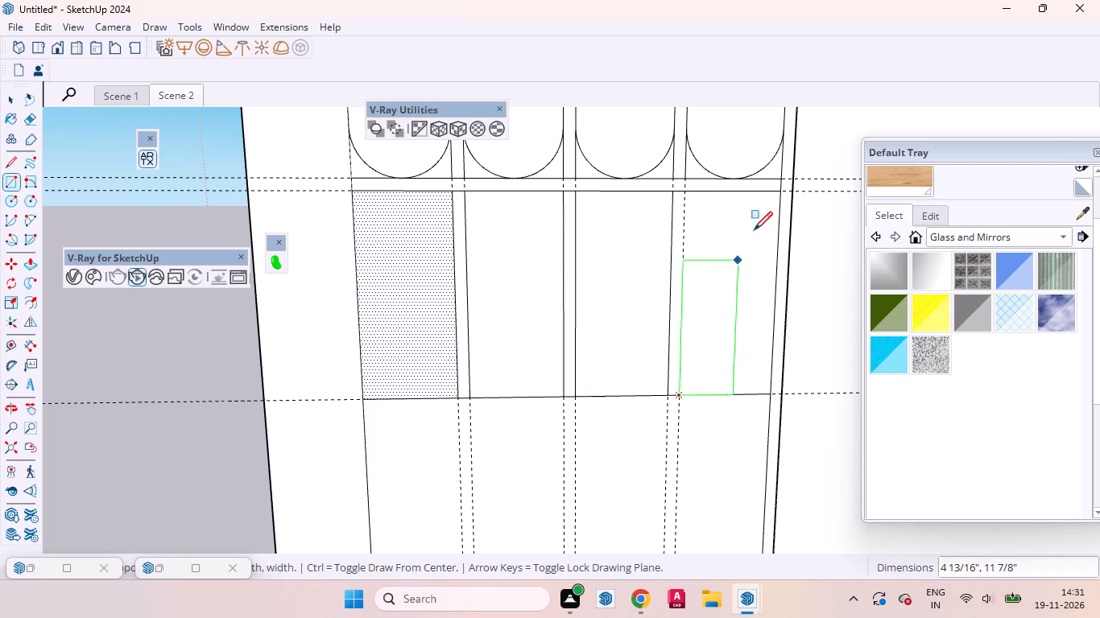
left_click(778, 192)
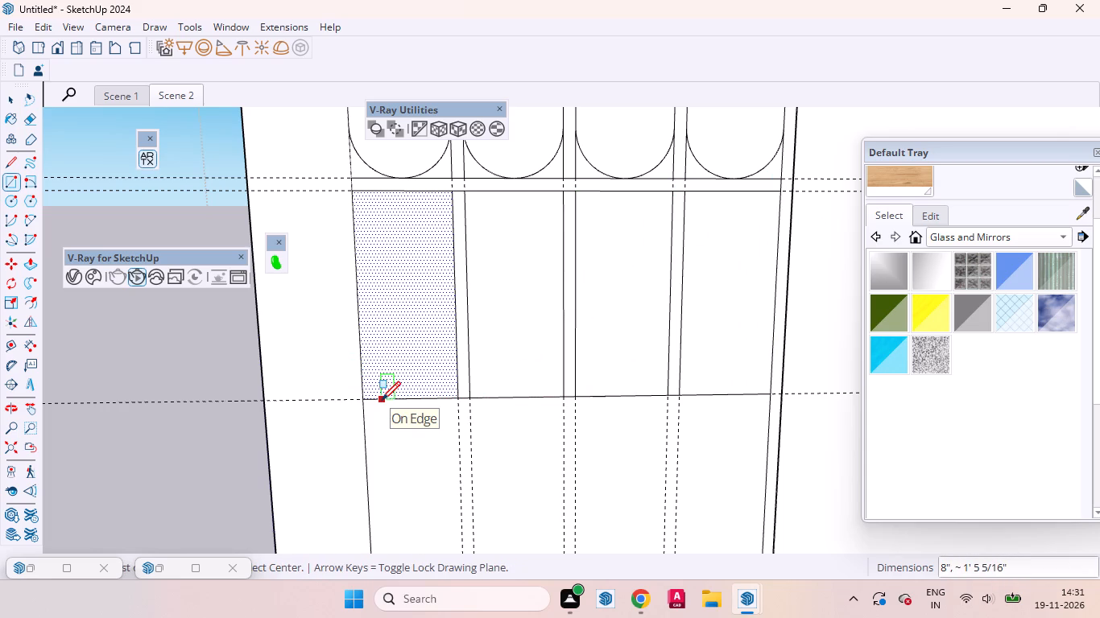
Round all four corners of the third row's rightmost cell into a capsule with tangent arcs, chords about 5 11/16".
key("a")
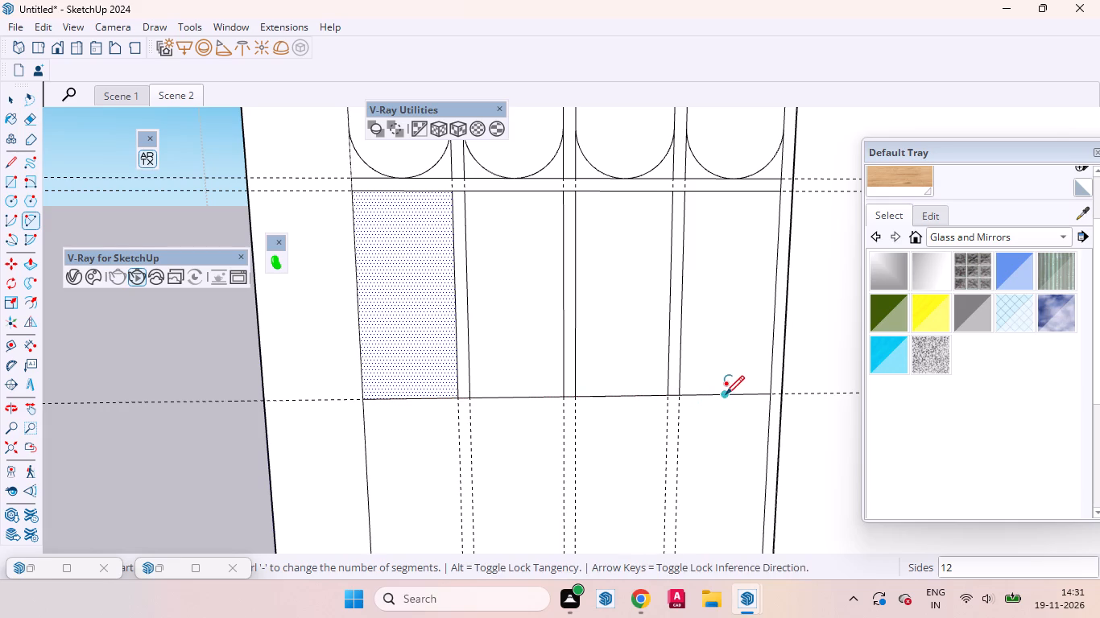
left_click(726, 394)
double_click(769, 351)
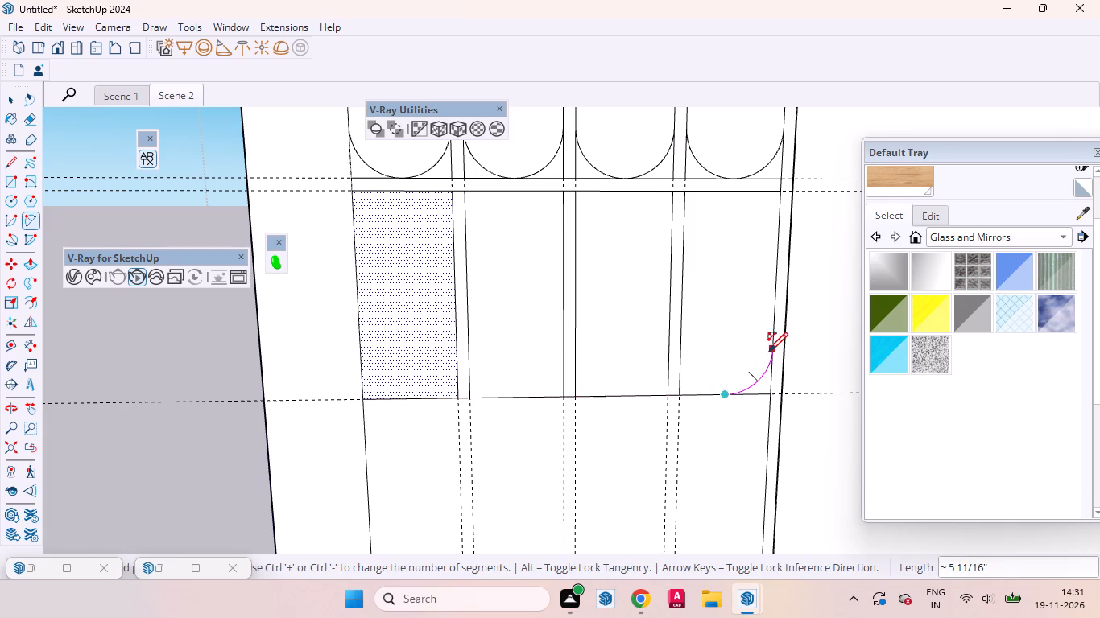
left_click(721, 396)
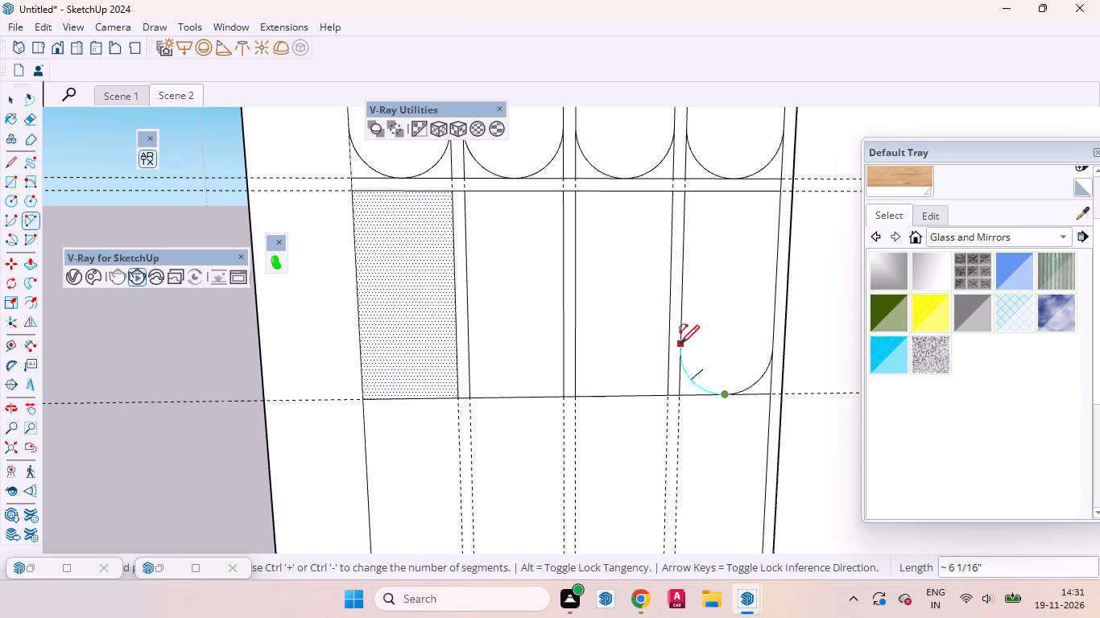
double_click(678, 349)
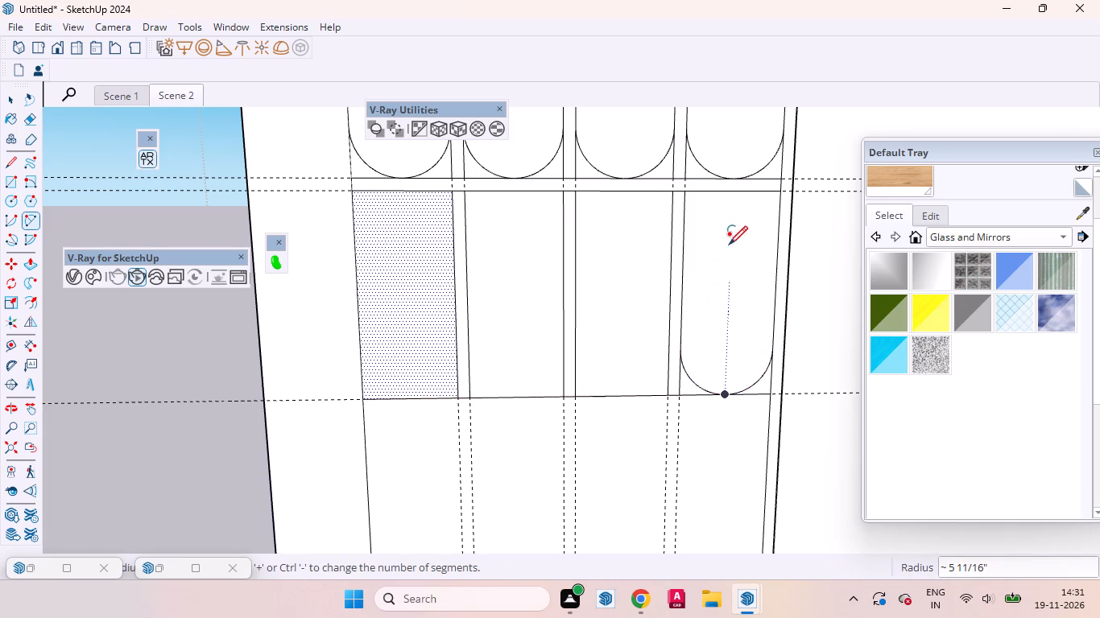
left_click(731, 193)
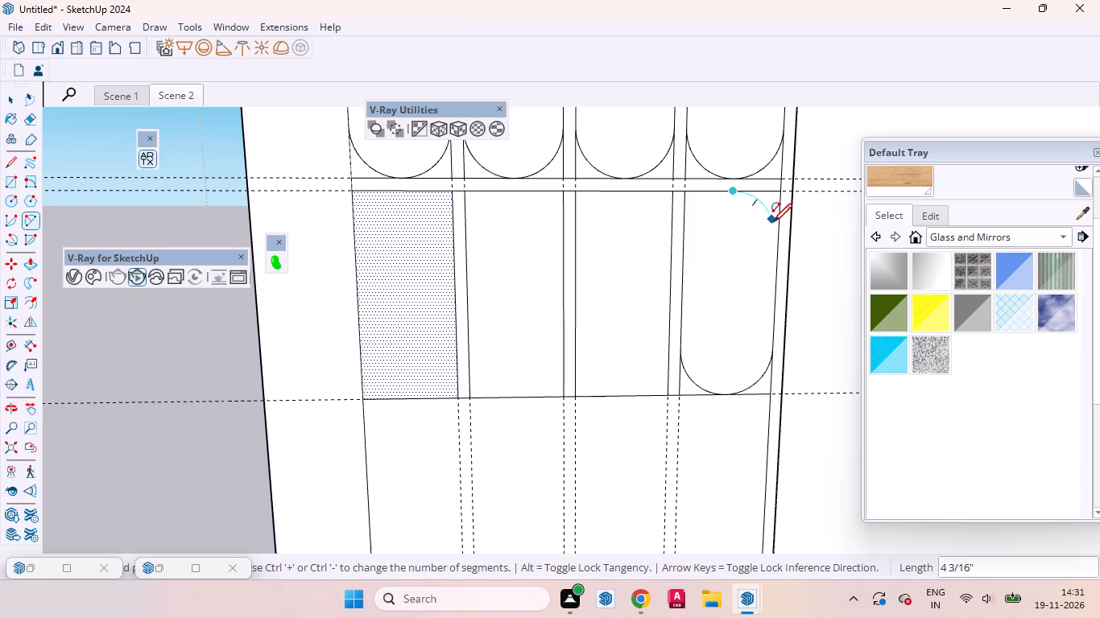
double_click(777, 239)
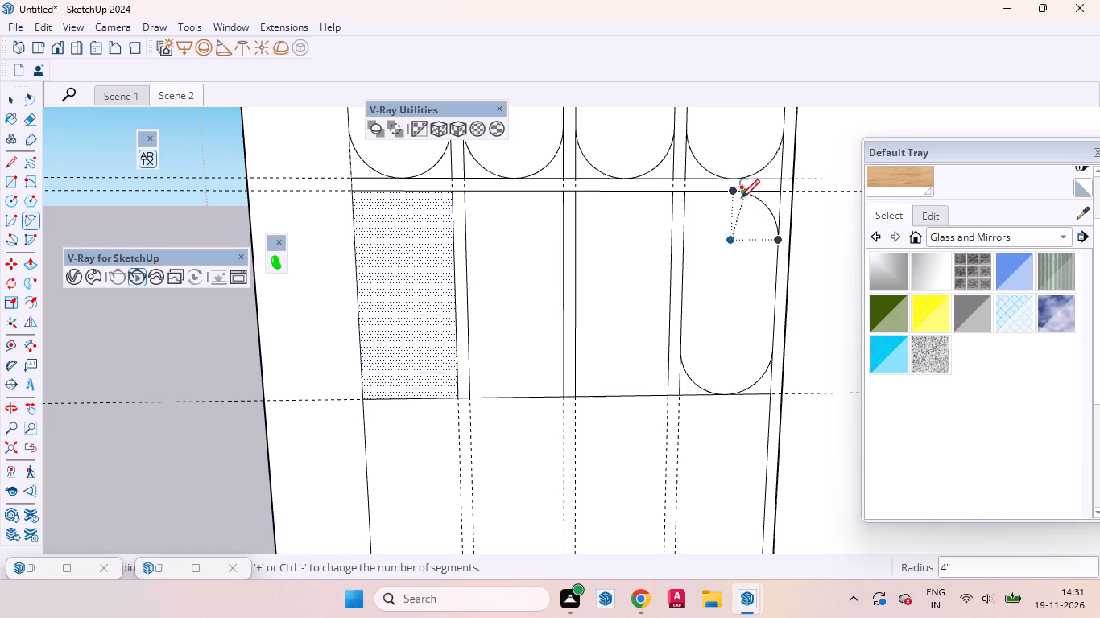
left_click(731, 192)
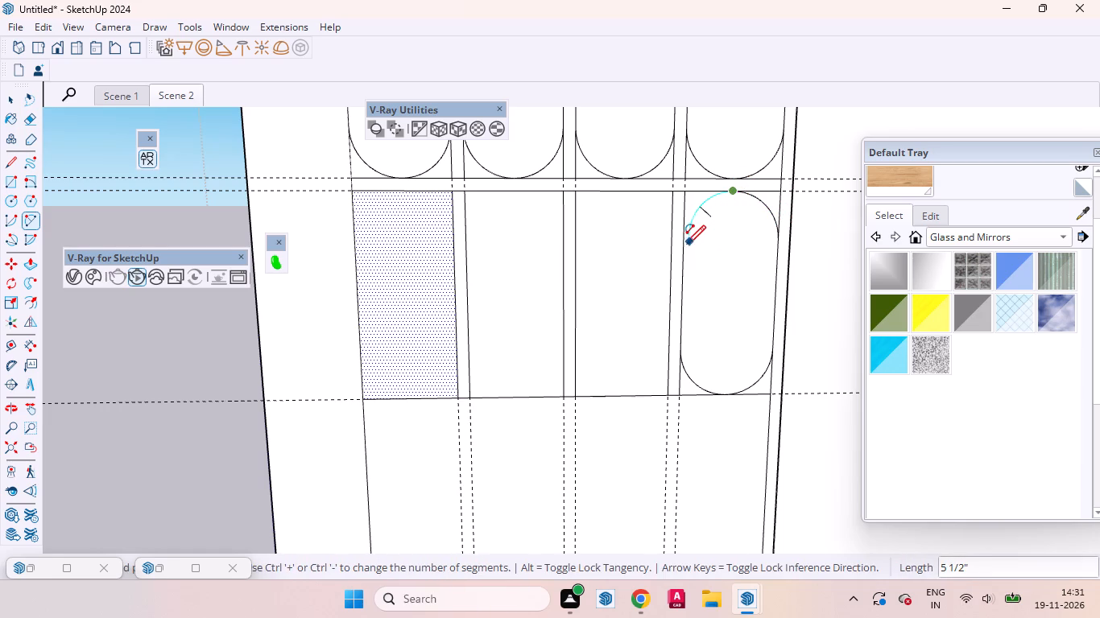
double_click(686, 245)
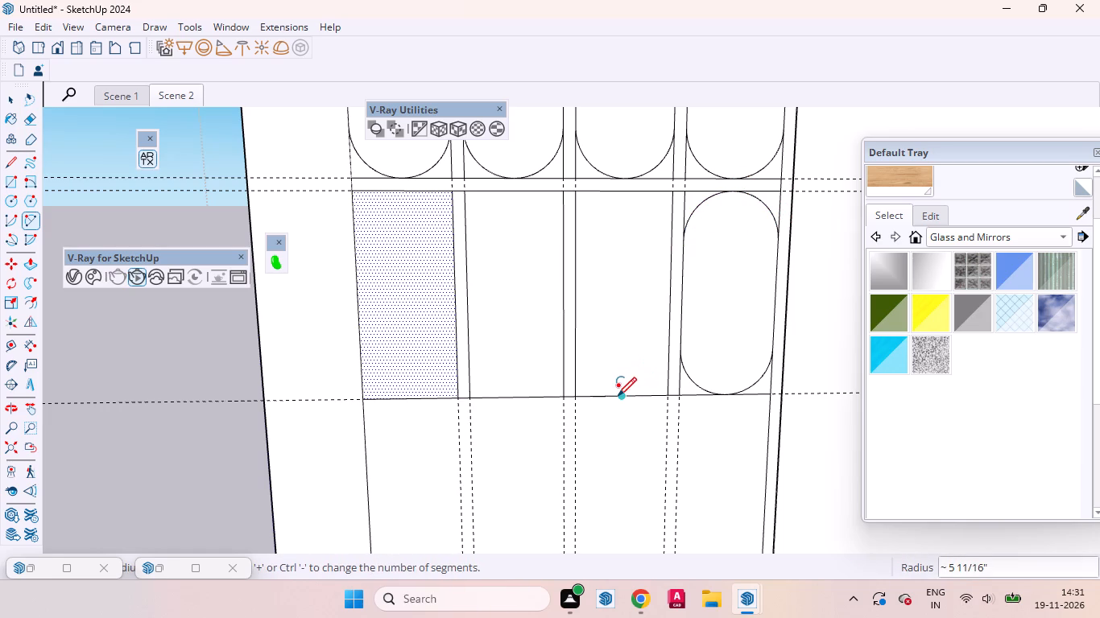
Round all four corners of the third row's third cell from the left into a capsule with tangent arcs, chords about 5 11/16".
left_click(618, 396)
double_click(668, 352)
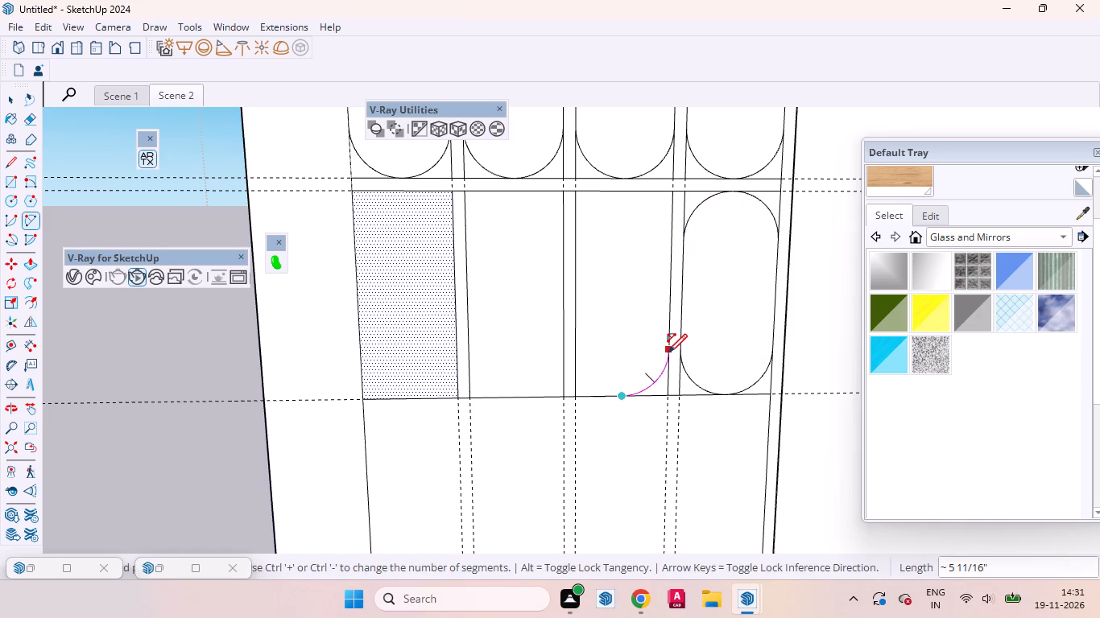
left_click(622, 397)
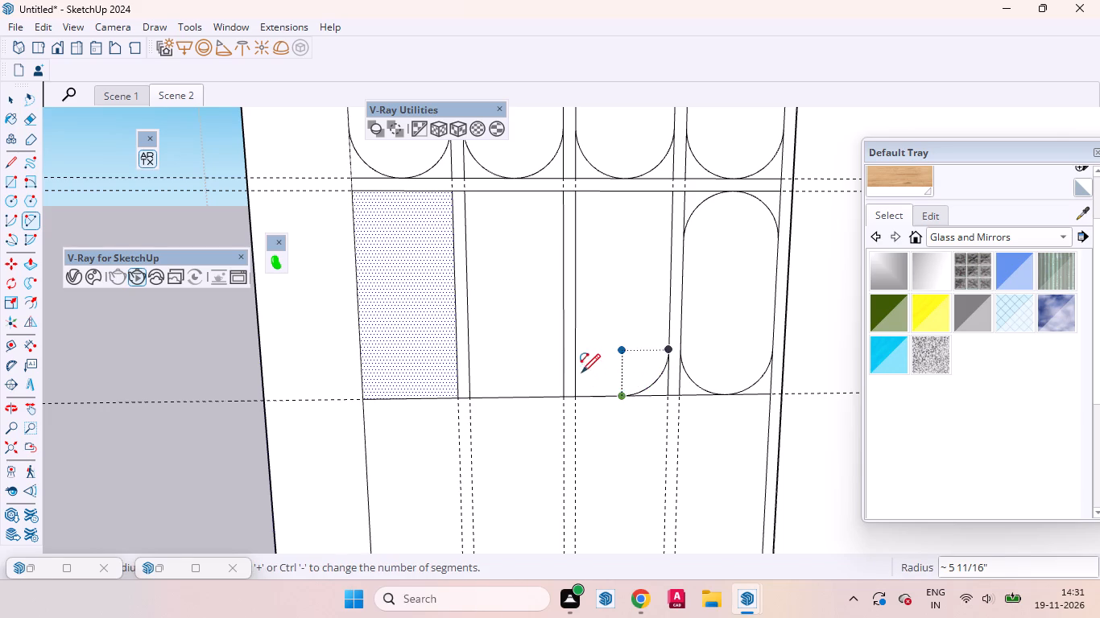
double_click(579, 352)
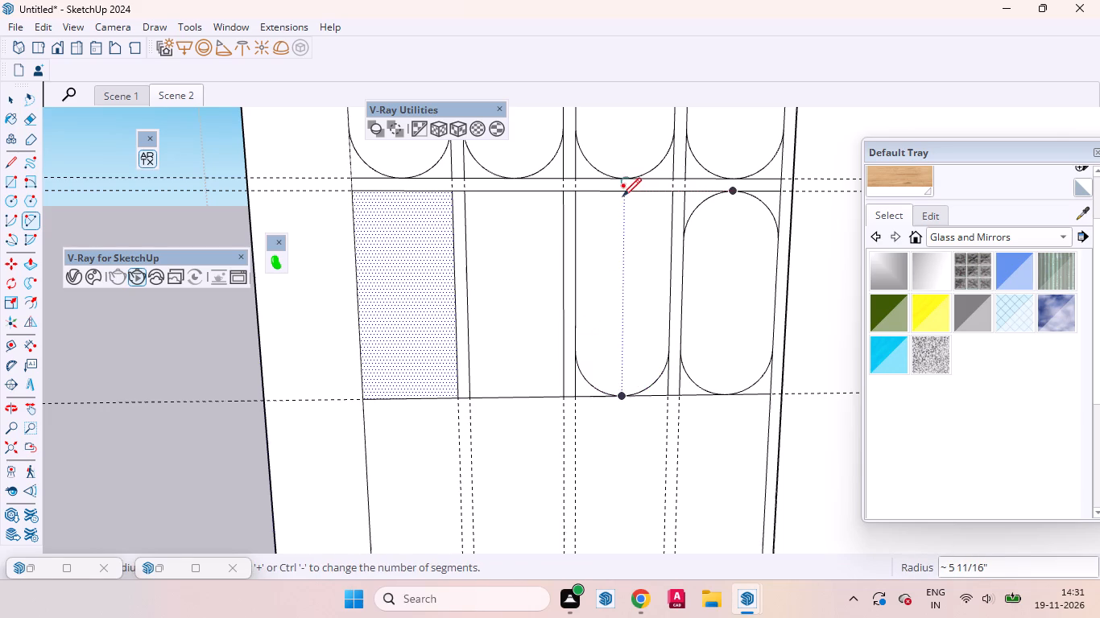
left_click(624, 194)
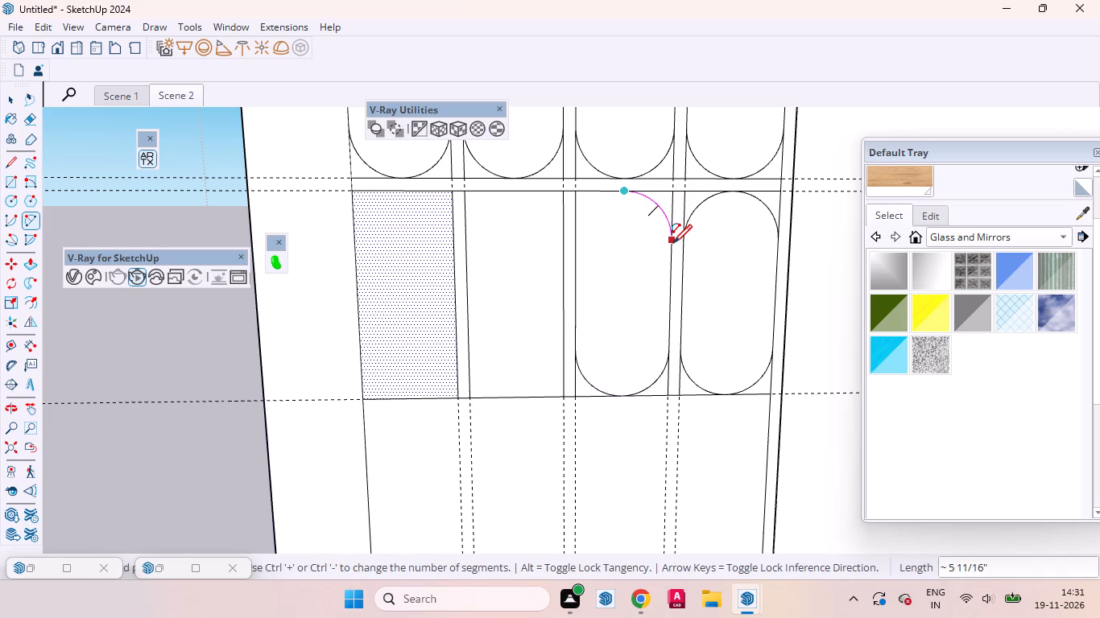
double_click(671, 242)
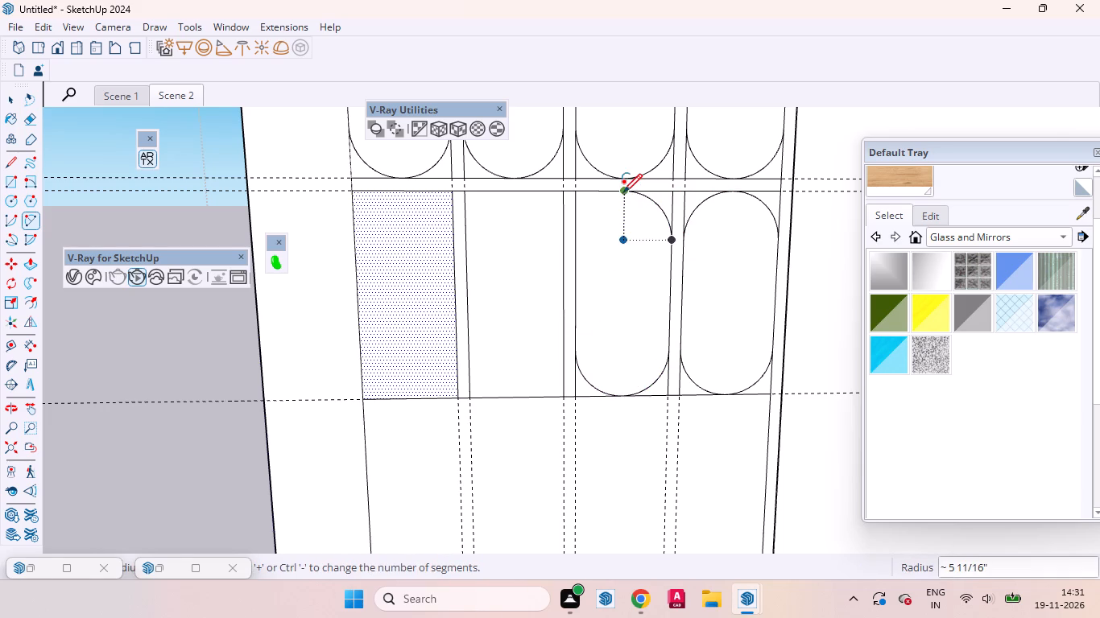
left_click(623, 192)
double_click(577, 242)
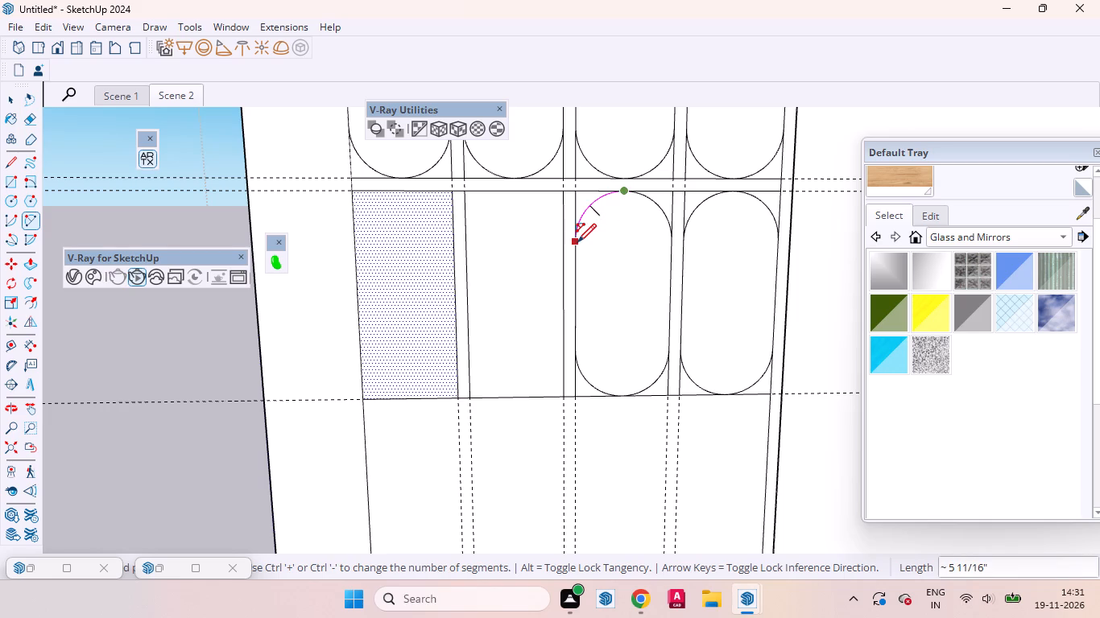
Round all four corners of the third row's second cell from the left into a capsule with tangent arcs, chords about 5 11/16".
left_click(514, 398)
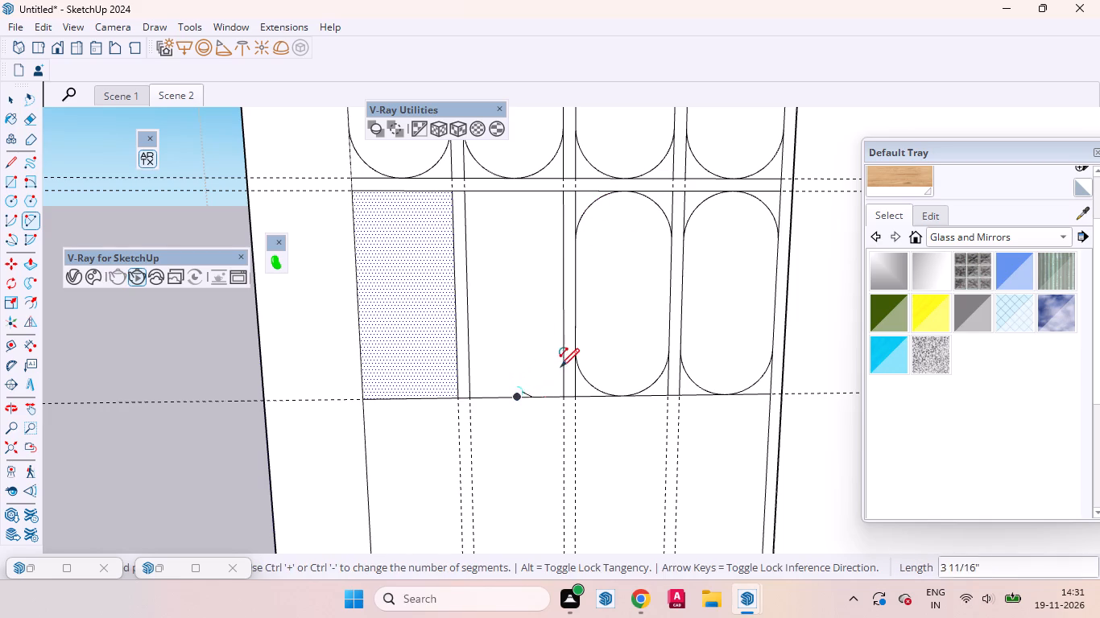
double_click(561, 351)
left_click(516, 398)
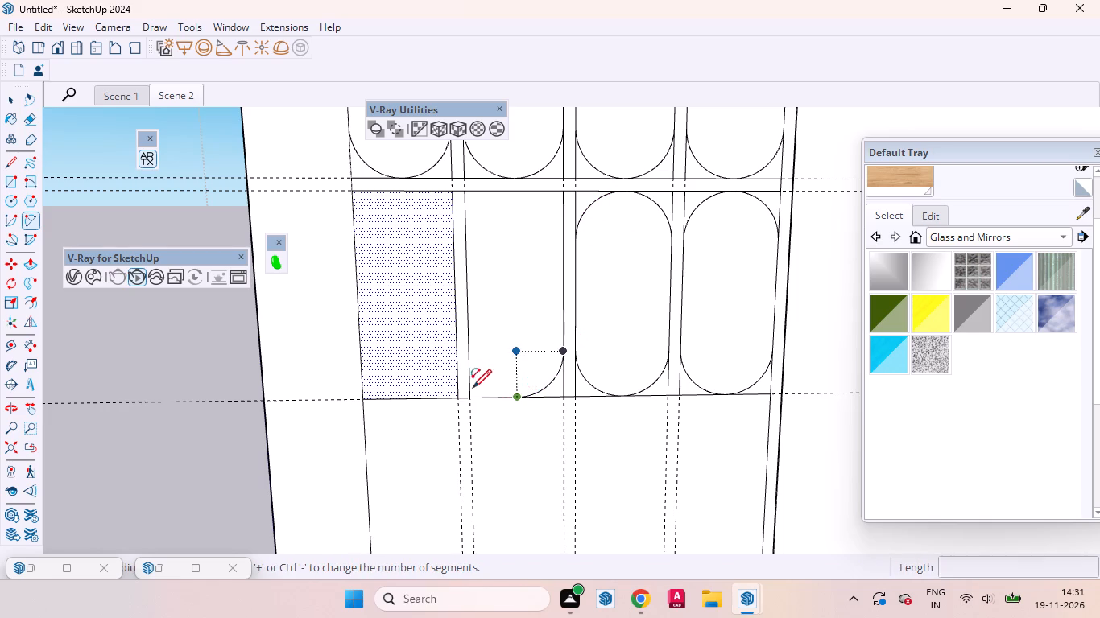
double_click(469, 352)
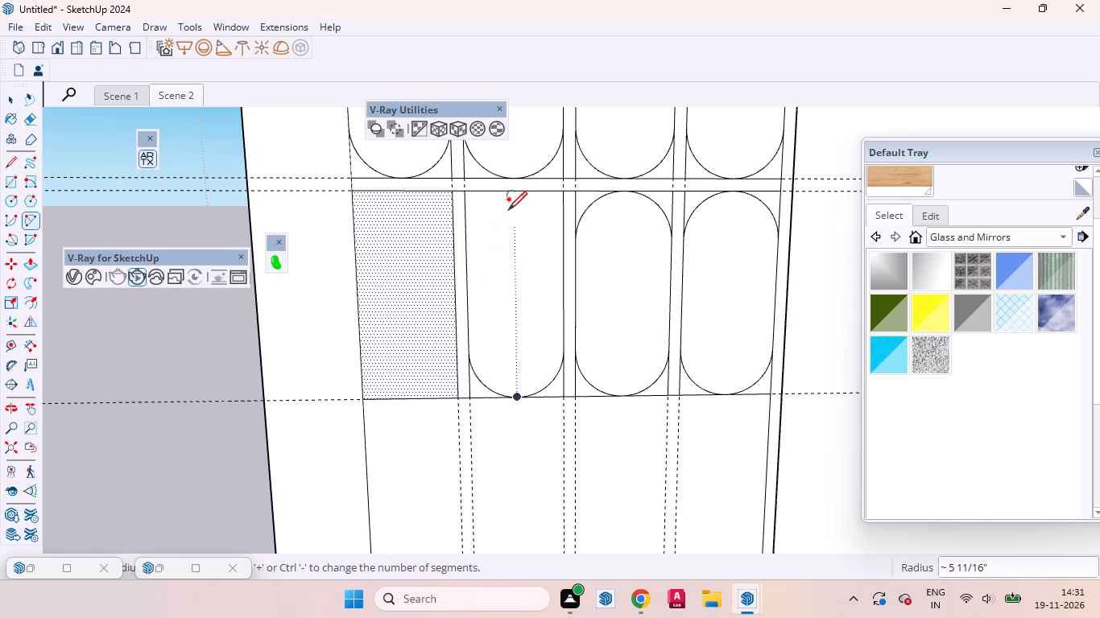
left_click(512, 192)
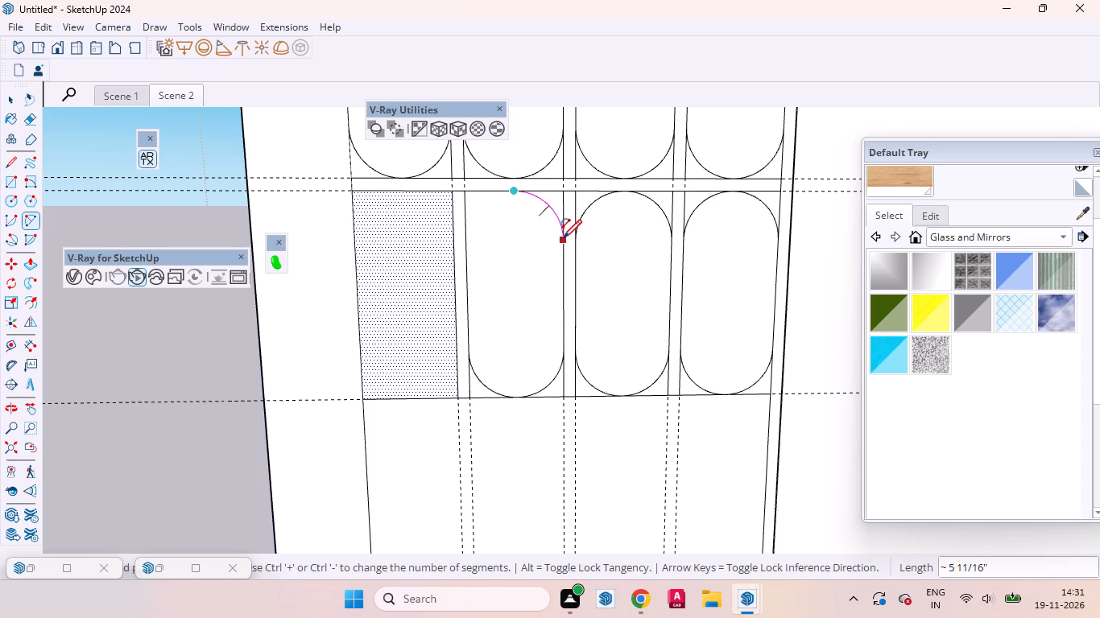
double_click(563, 243)
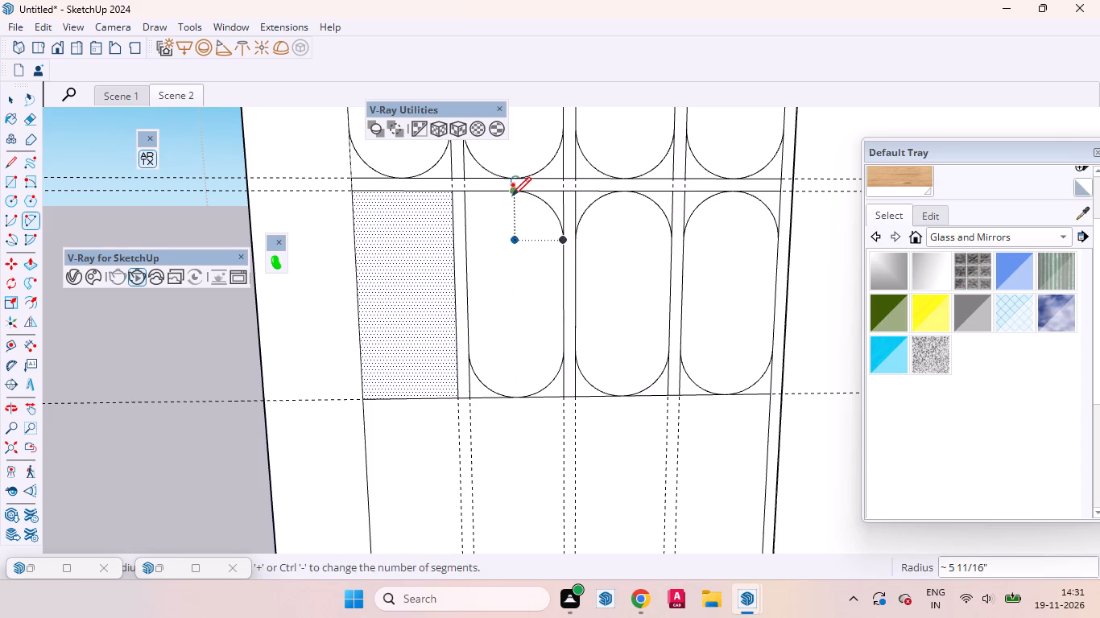
left_click(512, 195)
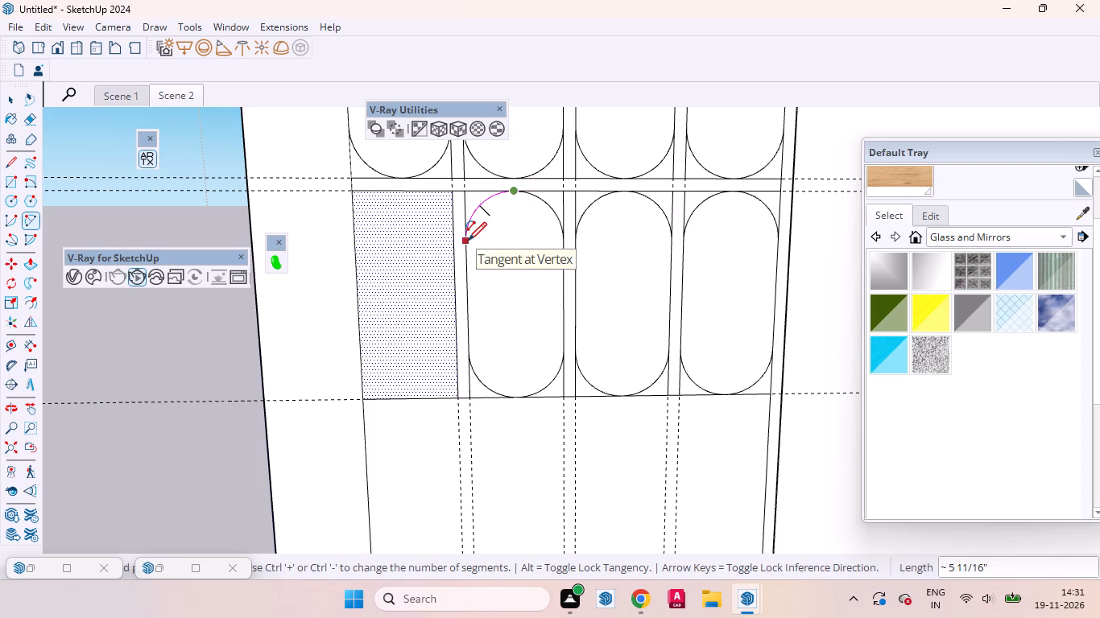
double_click(468, 241)
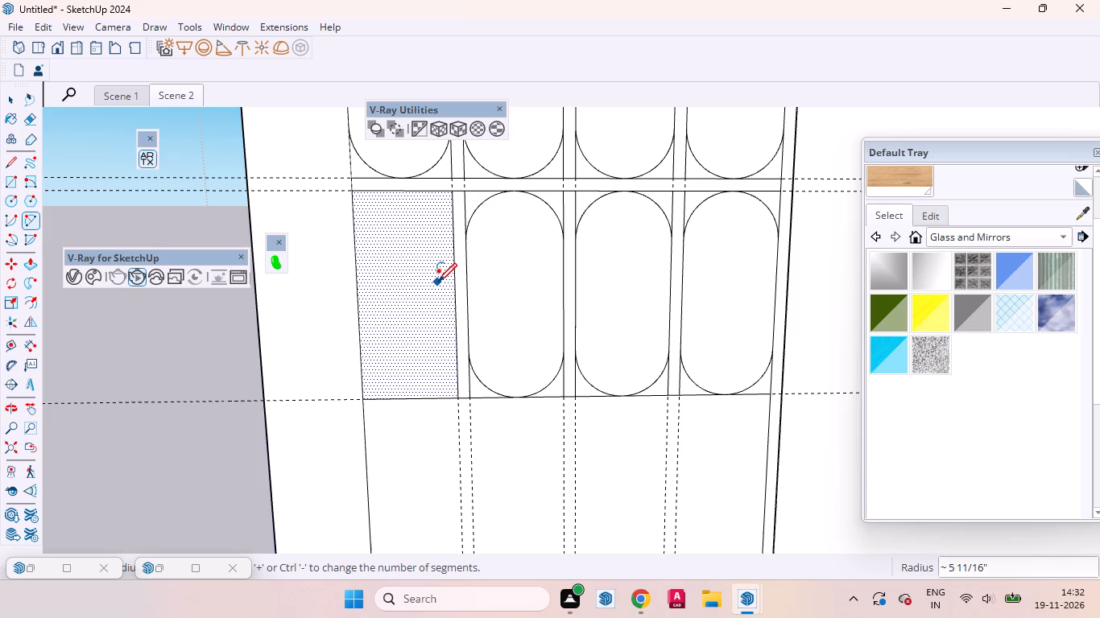
Round all four corners of the third row's leftmost cell into a capsule with tangent arcs, chords about 5 11/16".
left_click(408, 402)
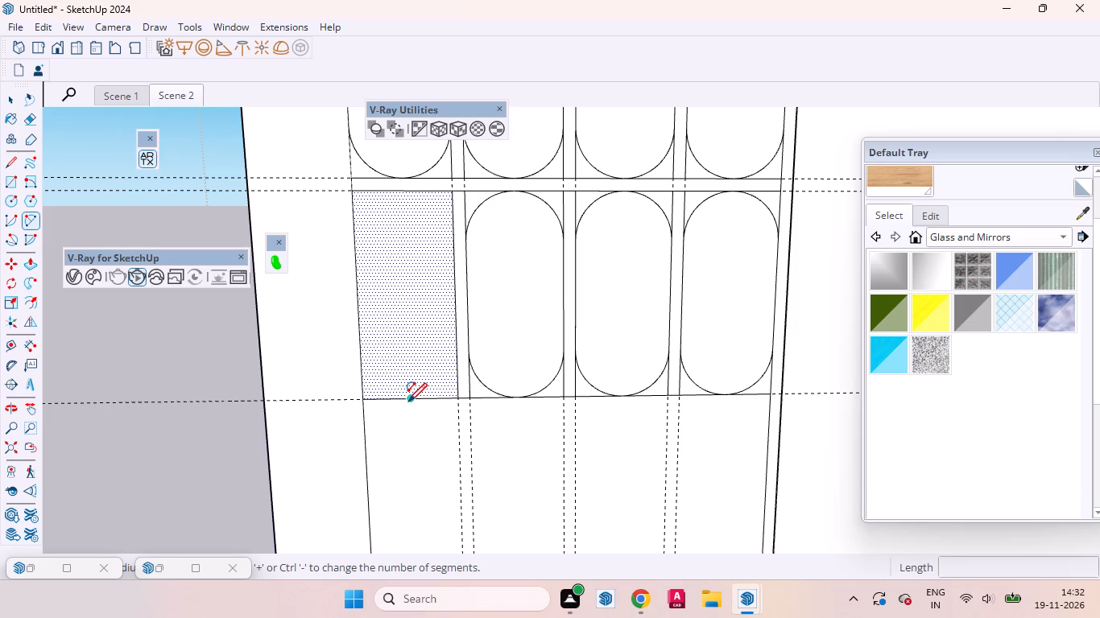
double_click(455, 351)
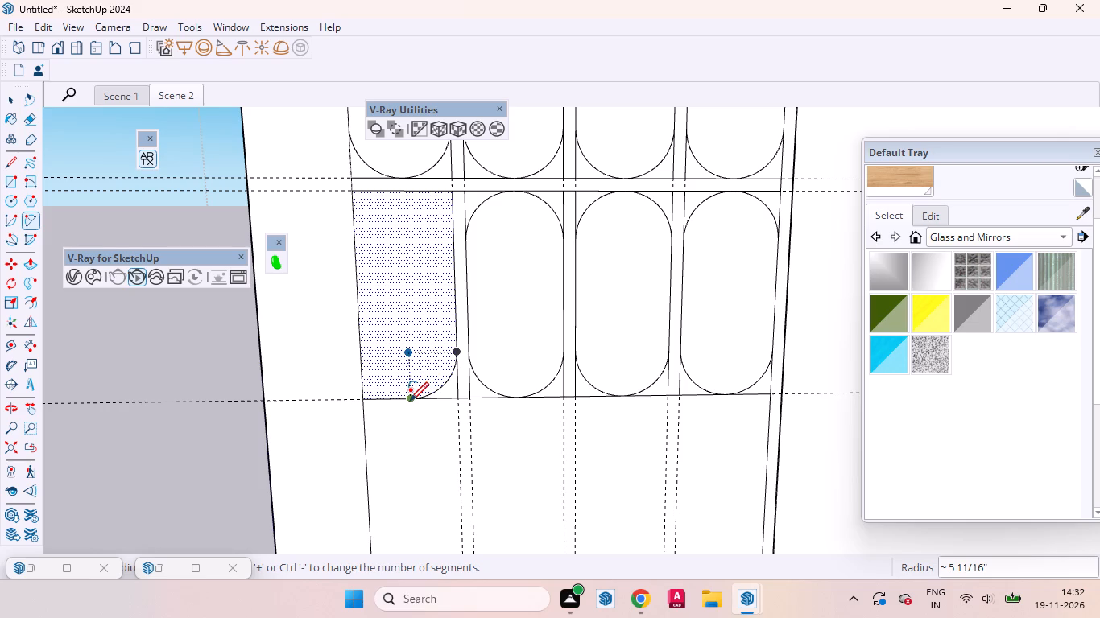
left_click(410, 401)
double_click(362, 352)
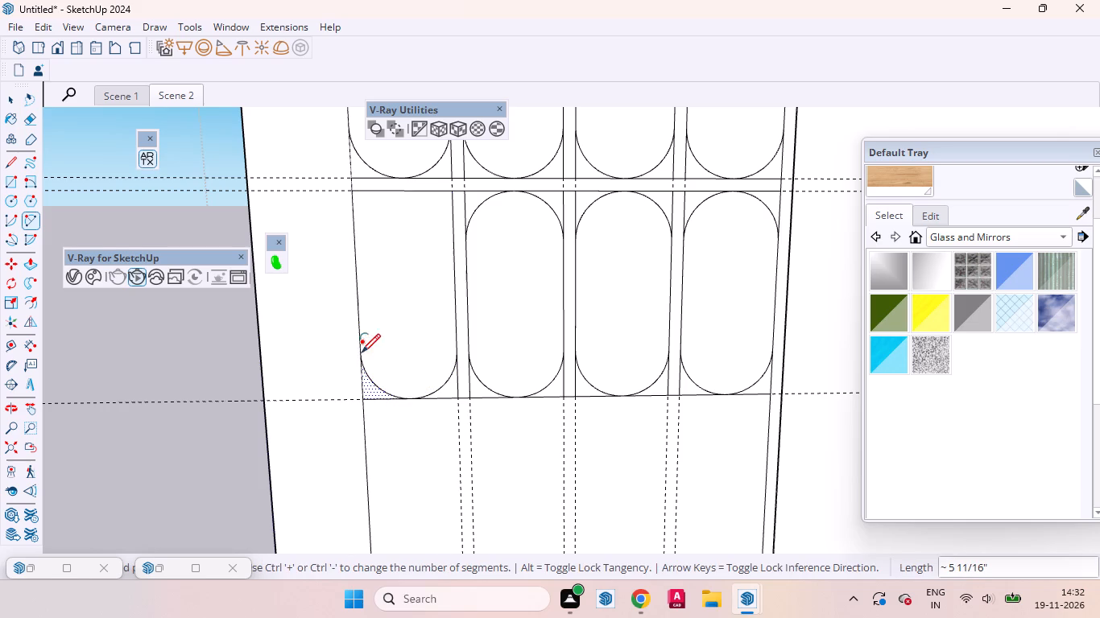
left_click(403, 191)
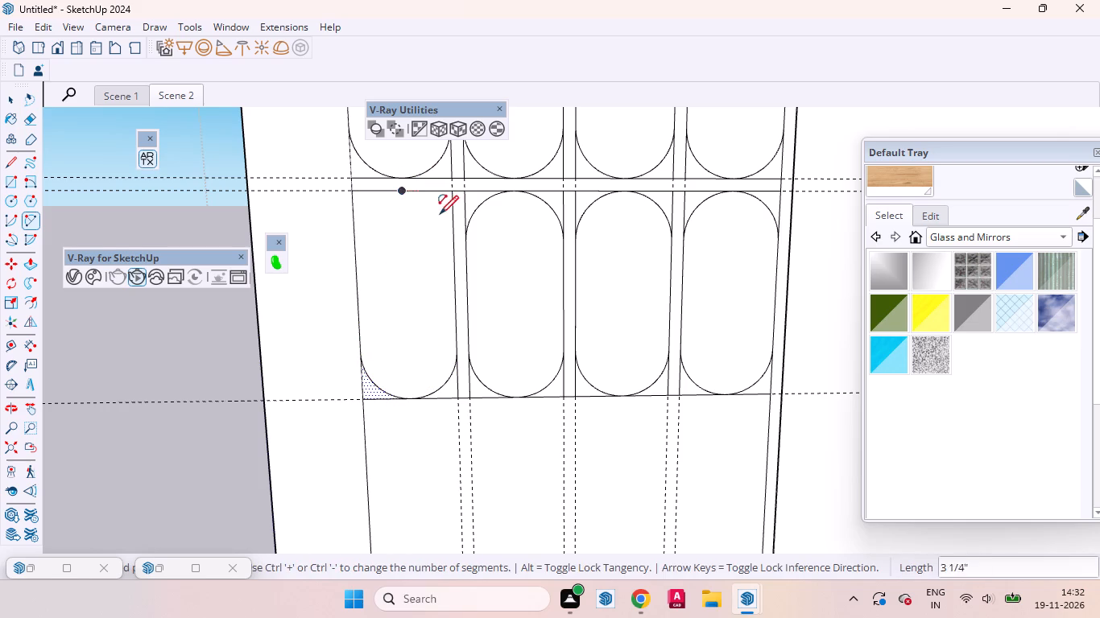
double_click(452, 245)
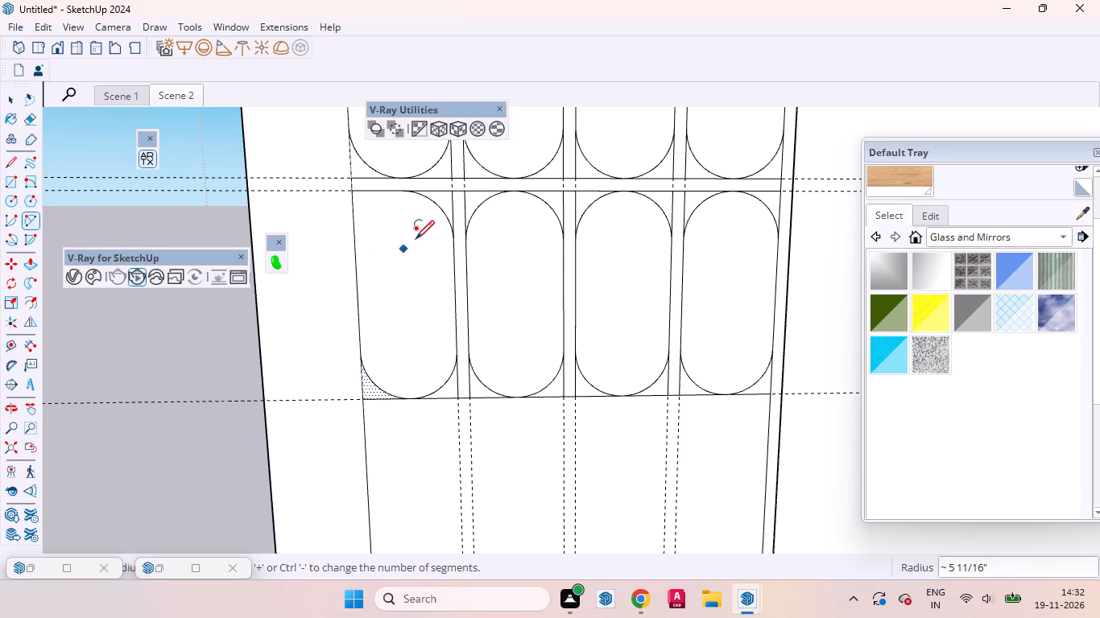
left_click(399, 190)
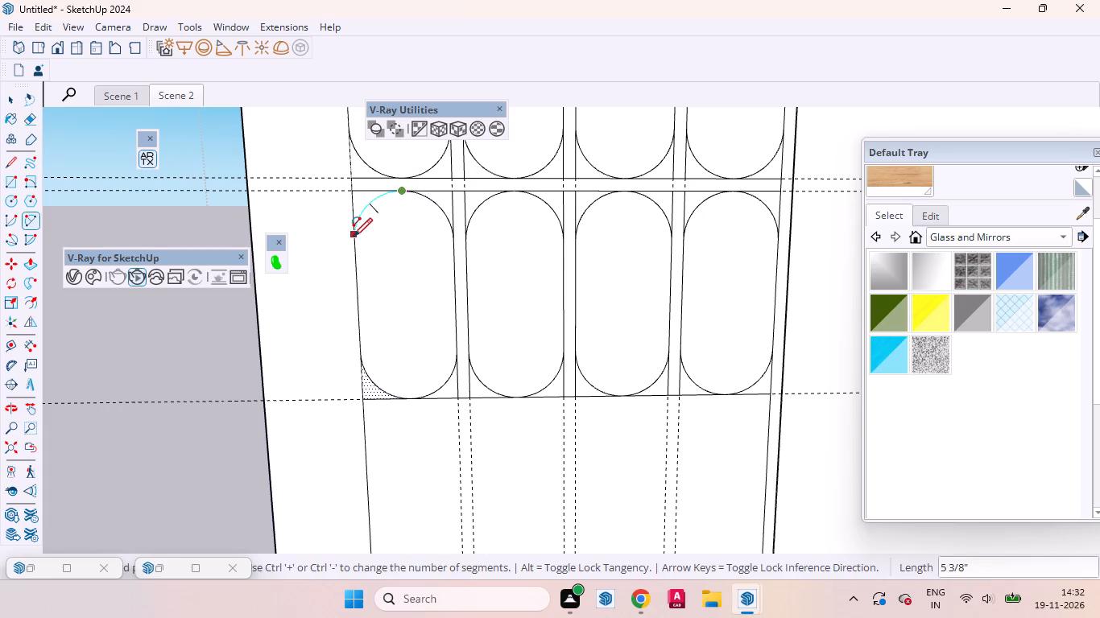
double_click(354, 245)
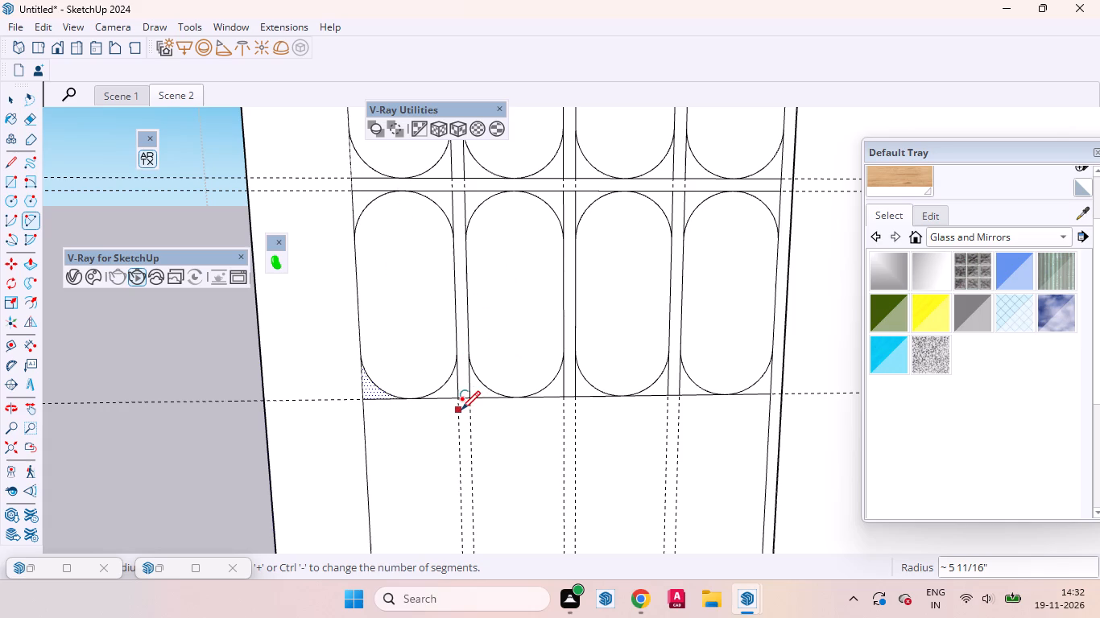
key("space")
Place a horizontal guide 1" below the bottom edge of the third row of capsules.
scroll(463, 296, "down", 12)
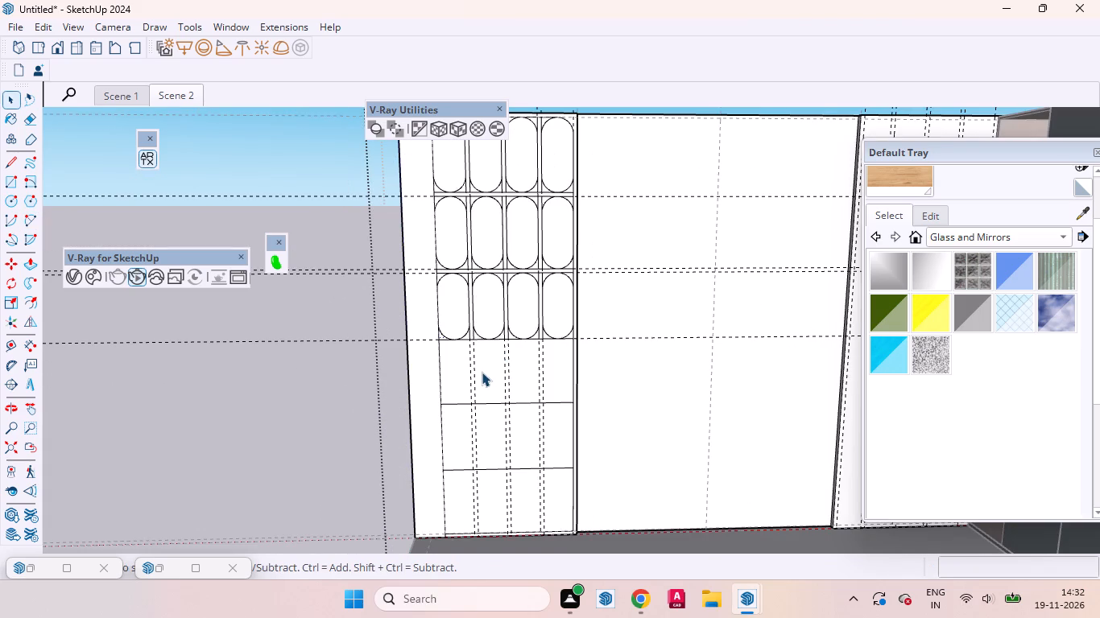
key("t")
scroll(488, 347, "up", 10)
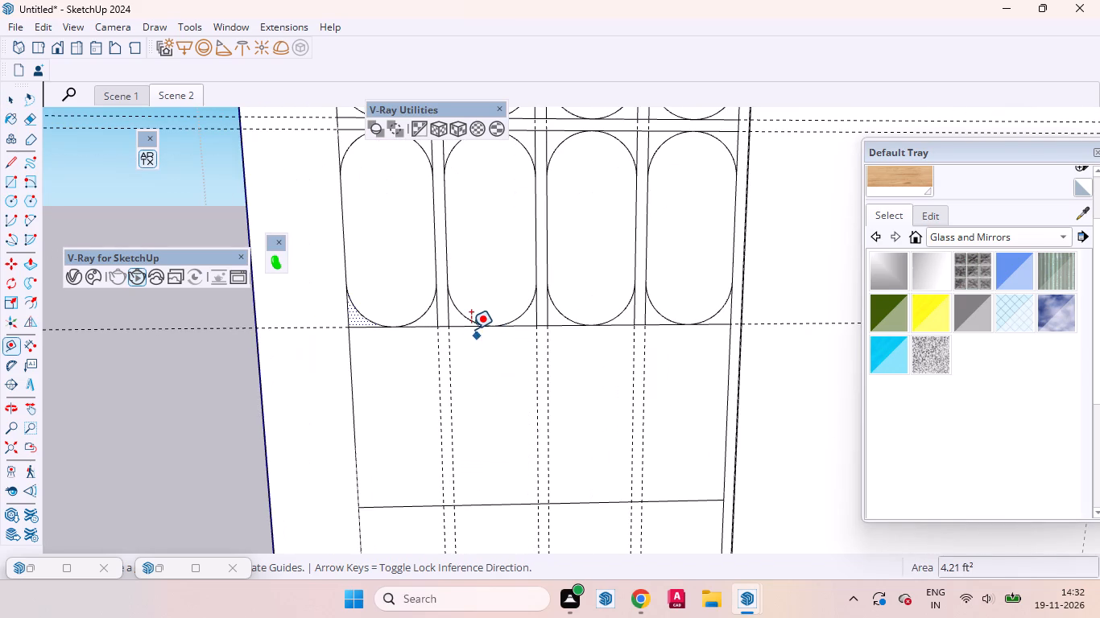
left_click(469, 328)
key("1")
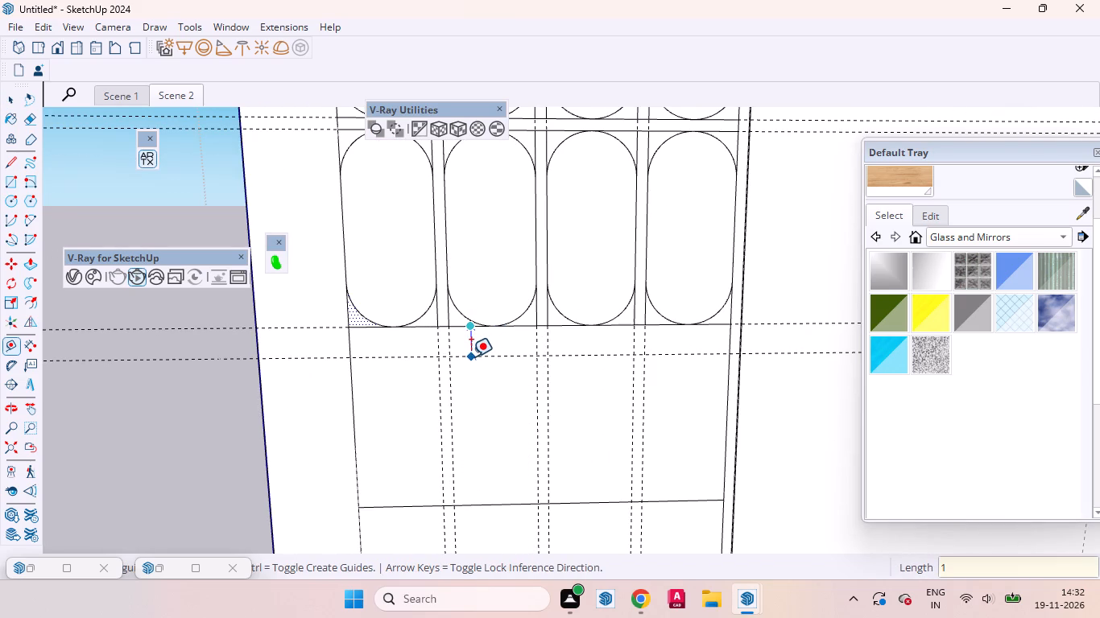
key("Return")
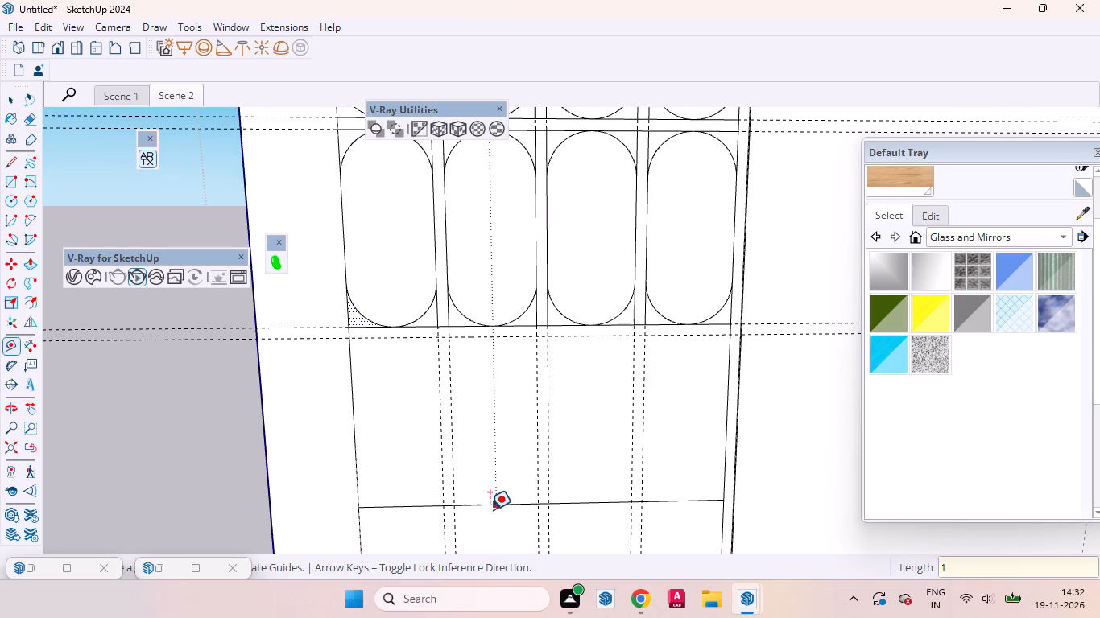
Place a horizontal guide 1" below the first horizontal dividing line beneath the third row of capsules.
left_click(491, 508)
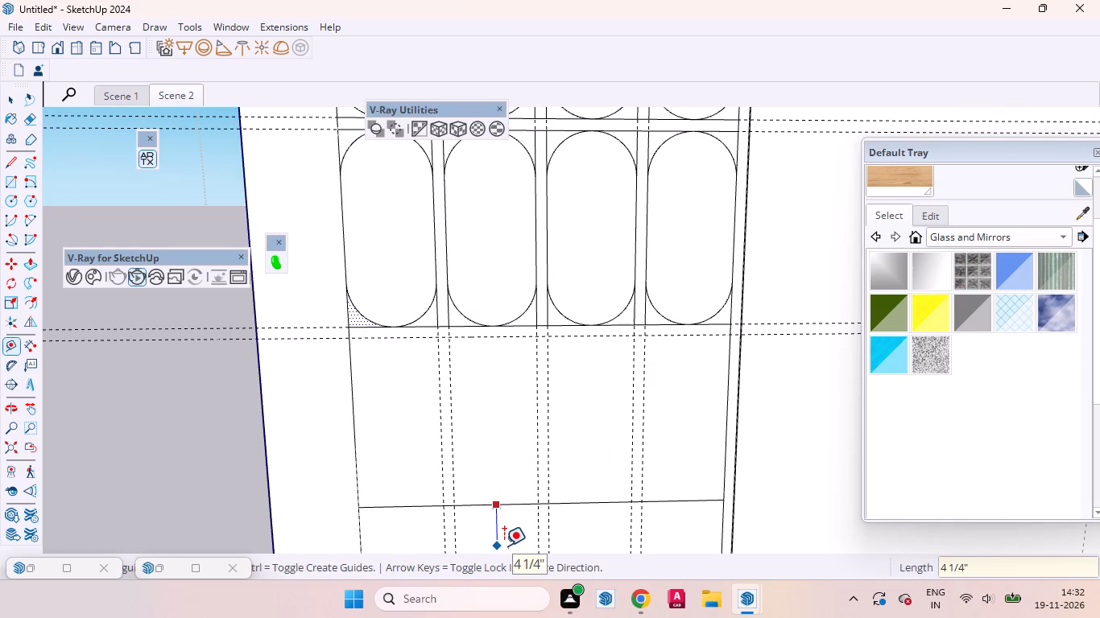
key("space")
scroll(468, 359, "down", 8)
key("t")
scroll(493, 440, "up", 4)
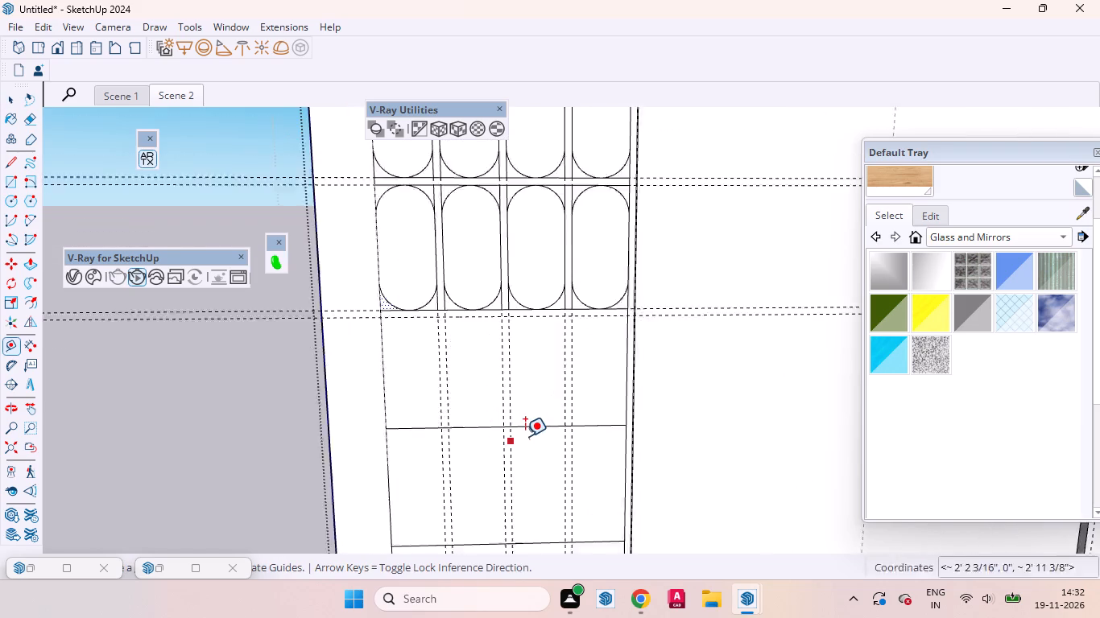
left_click(531, 425)
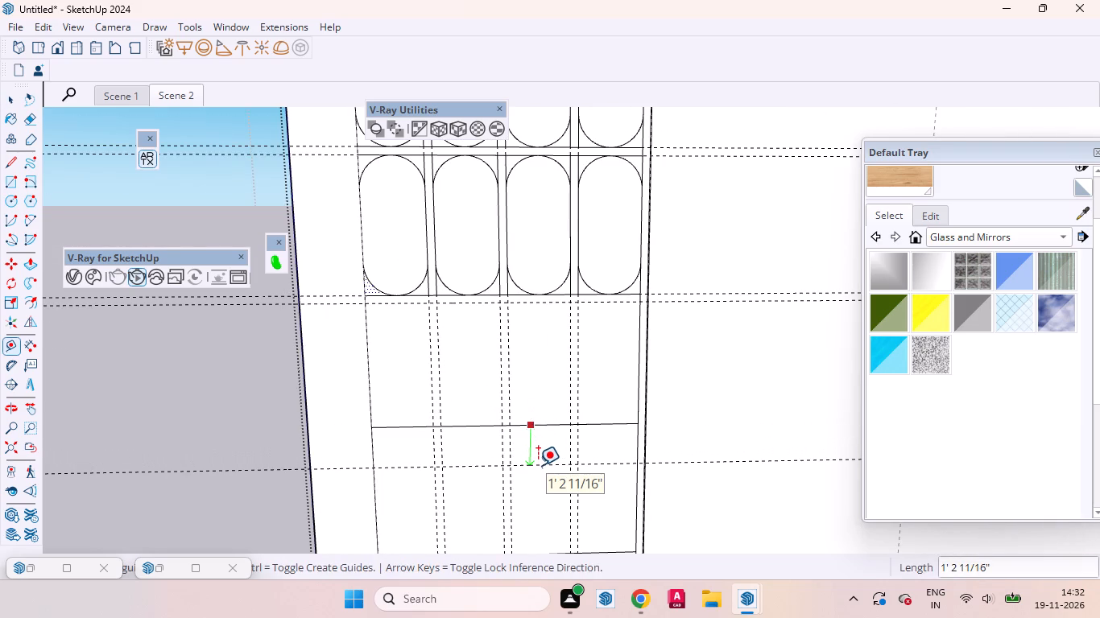
key("Up")
key("1")
key("Return")
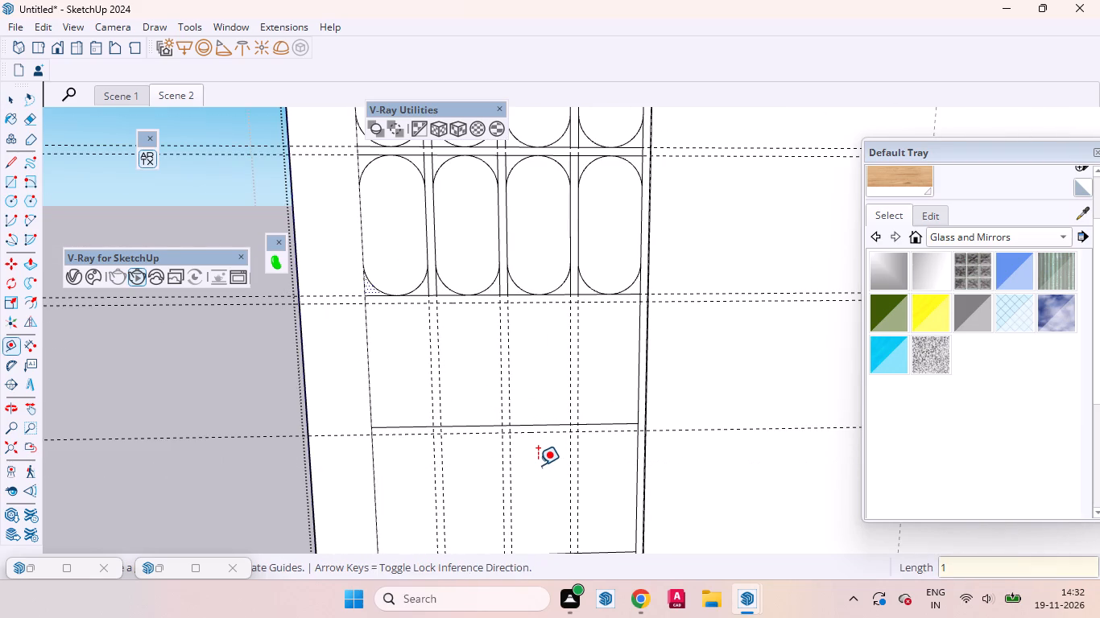
Move the first horizontal dividing line beneath the third row down 1" onto its guide.
key("space")
left_click(449, 424)
scroll(362, 420, "up", 7)
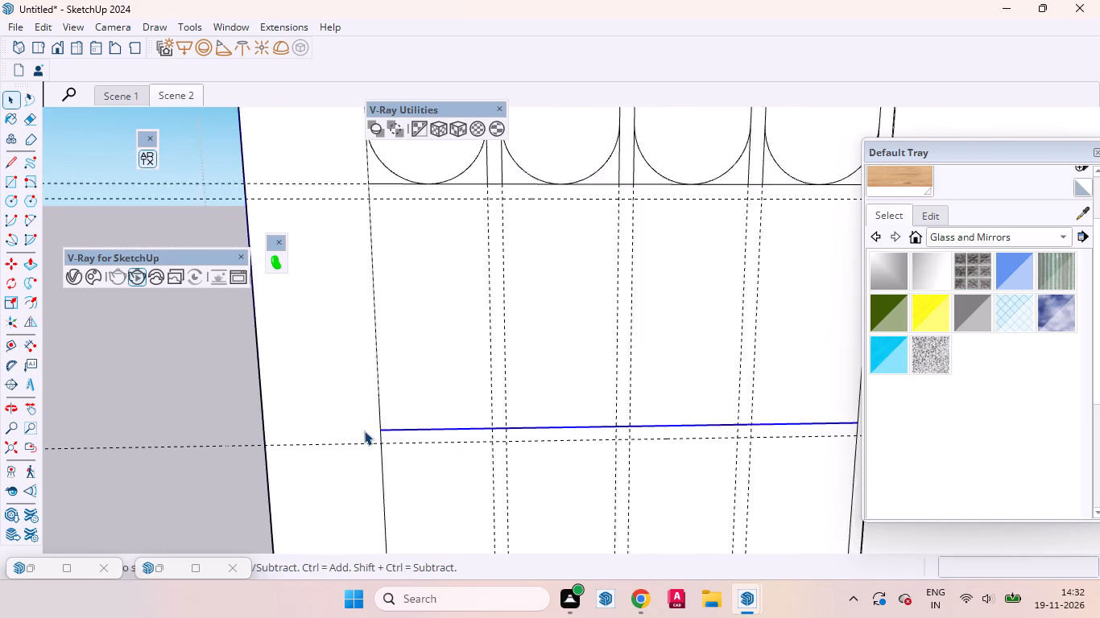
key("m")
scroll(387, 436, "up", 3)
left_click(383, 429)
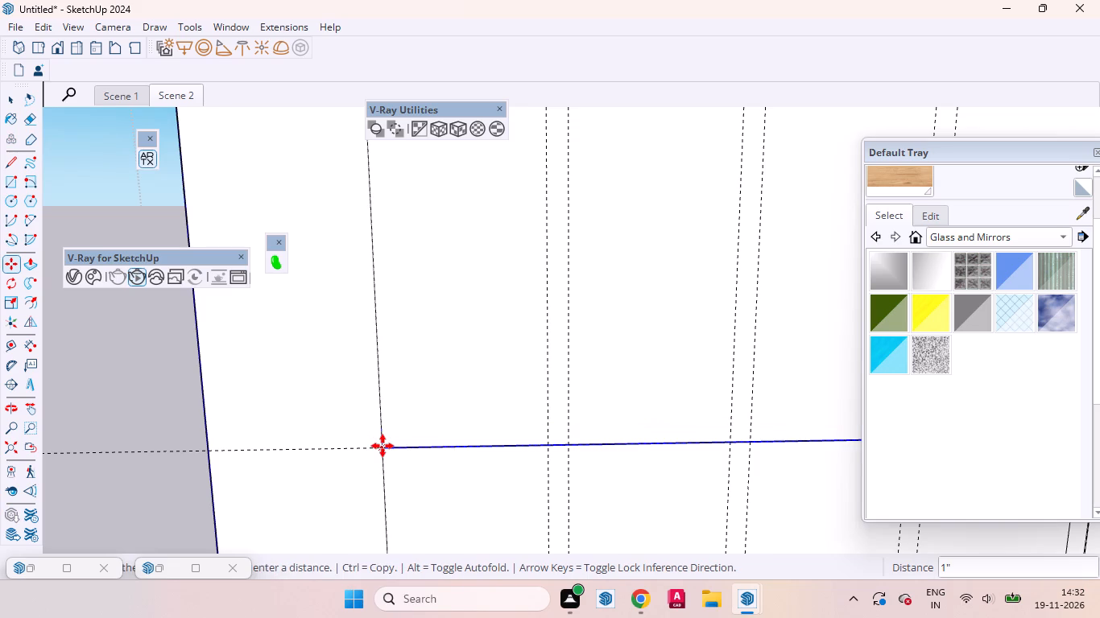
left_click(383, 446)
Copy the moved dividing line up about 1' 5 5/16" onto the guide just below the third row.
left_click(383, 446)
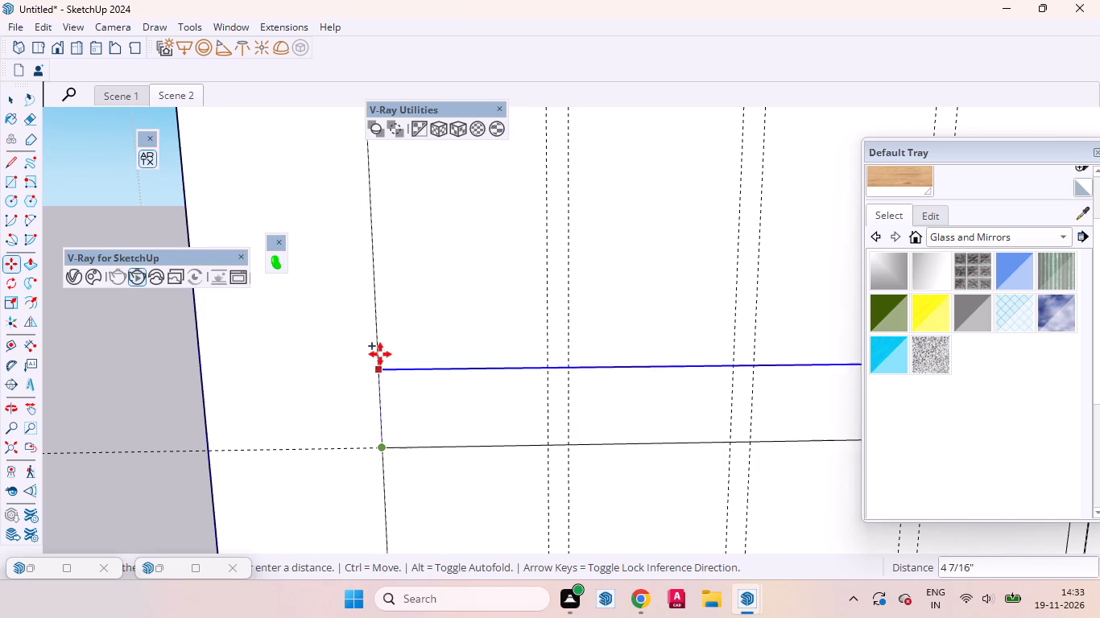
scroll(383, 381, "down", 6)
left_click(374, 209)
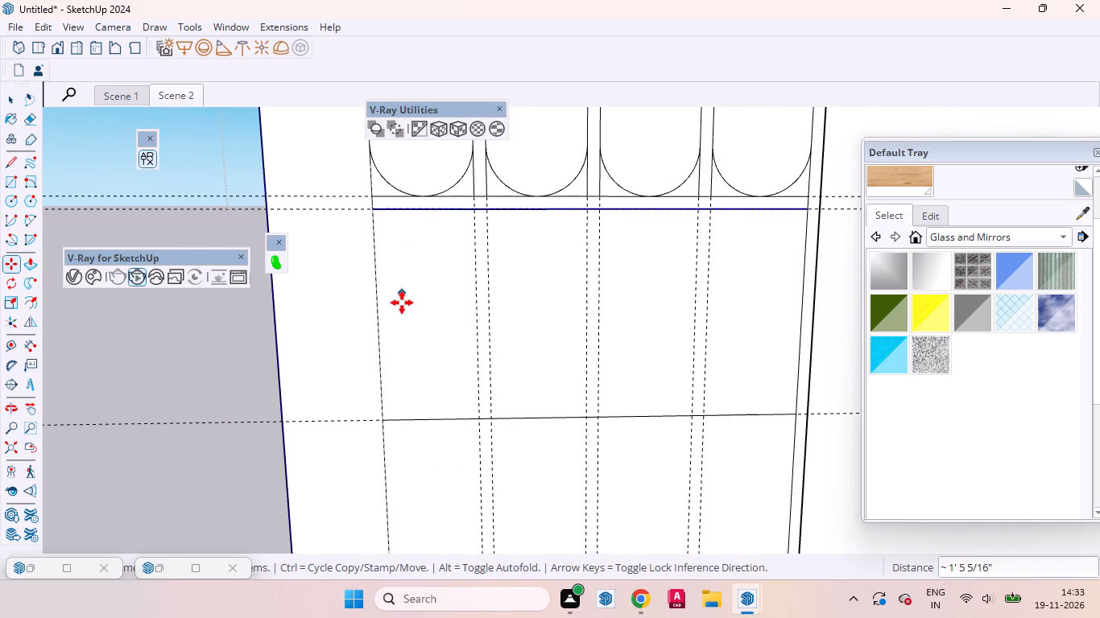
key("space")
Draw four rectangles about 8" by 1' 5 5/16" between the vertical guides to form the fourth row's cells.
left_click(410, 312)
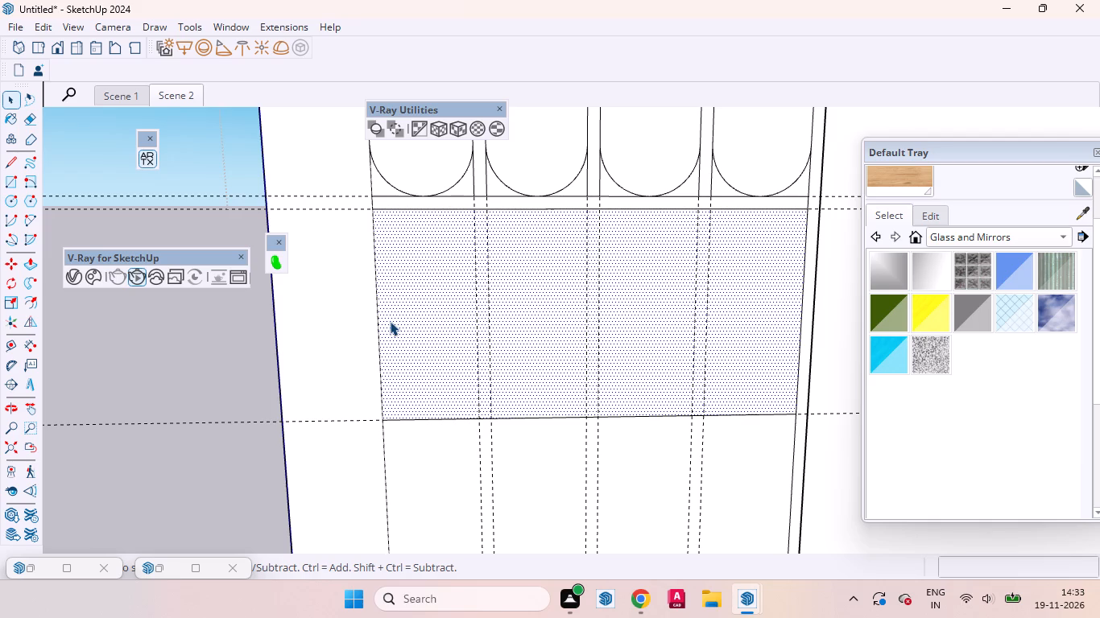
key("r")
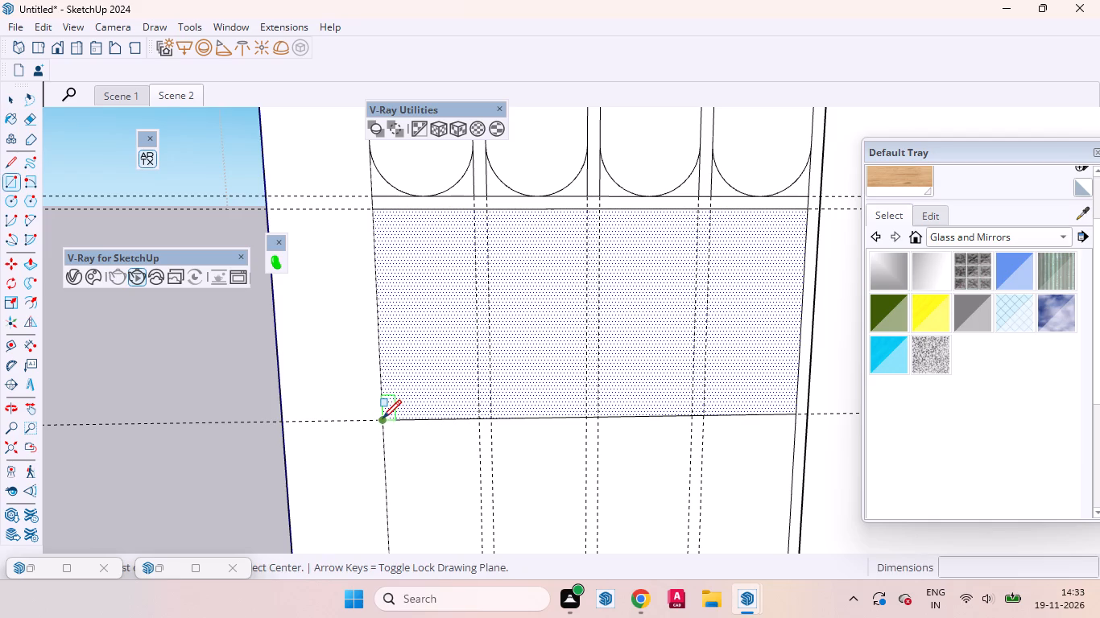
left_click(383, 418)
left_click(473, 210)
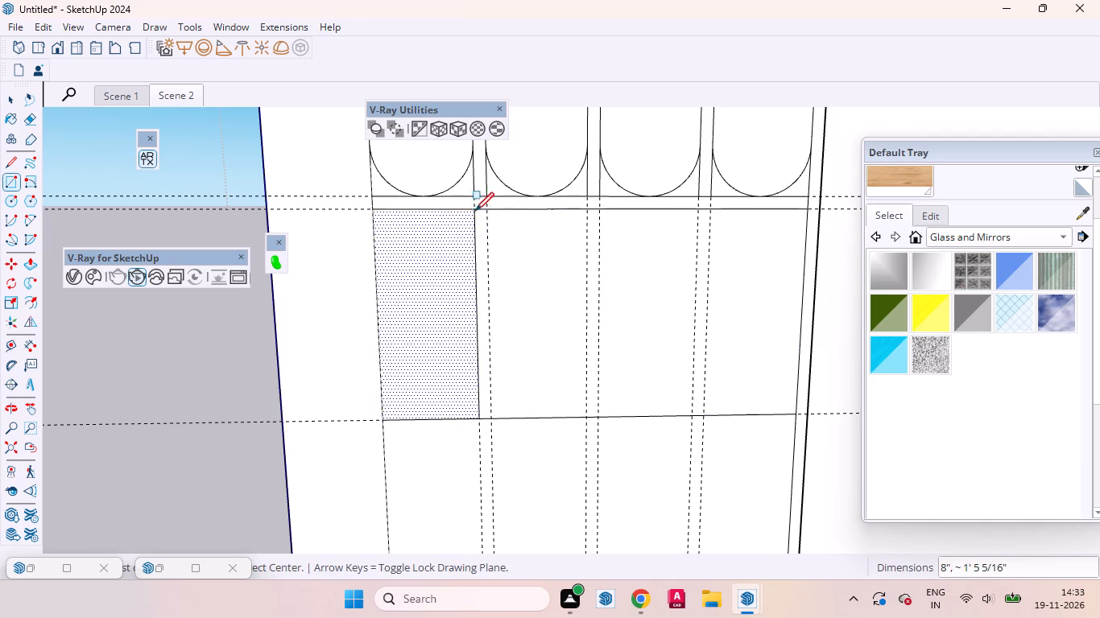
left_click(490, 417)
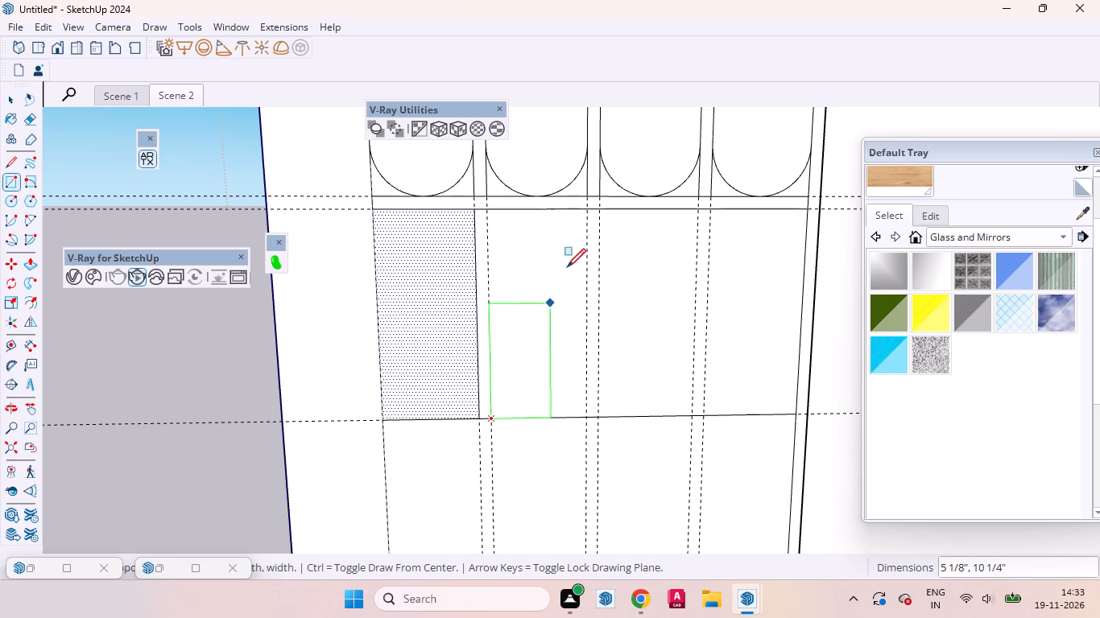
left_click(589, 210)
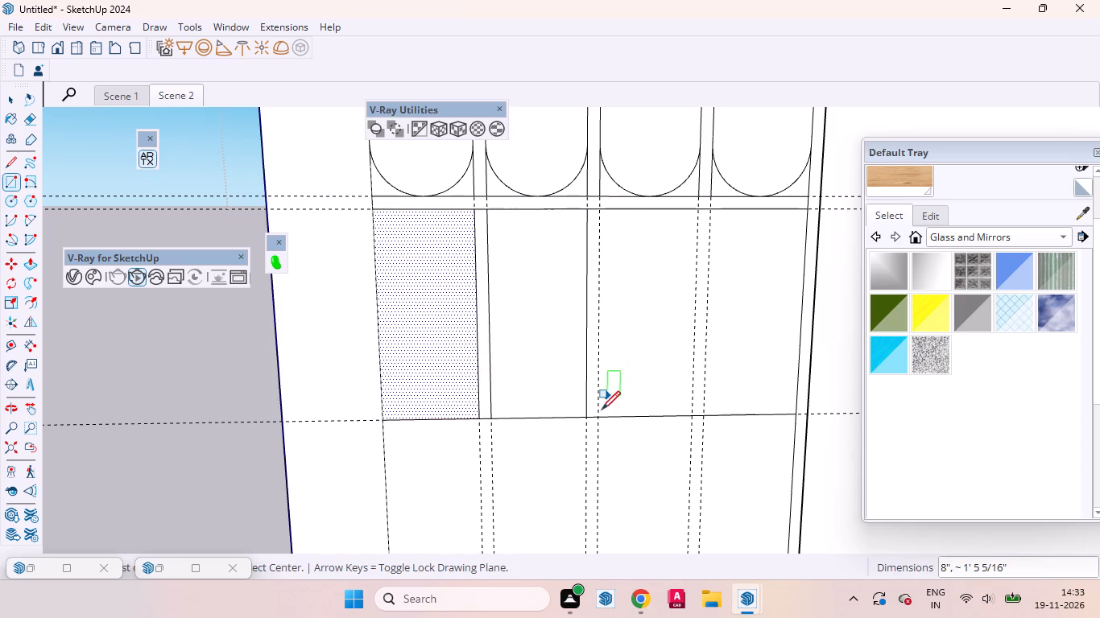
left_click(599, 418)
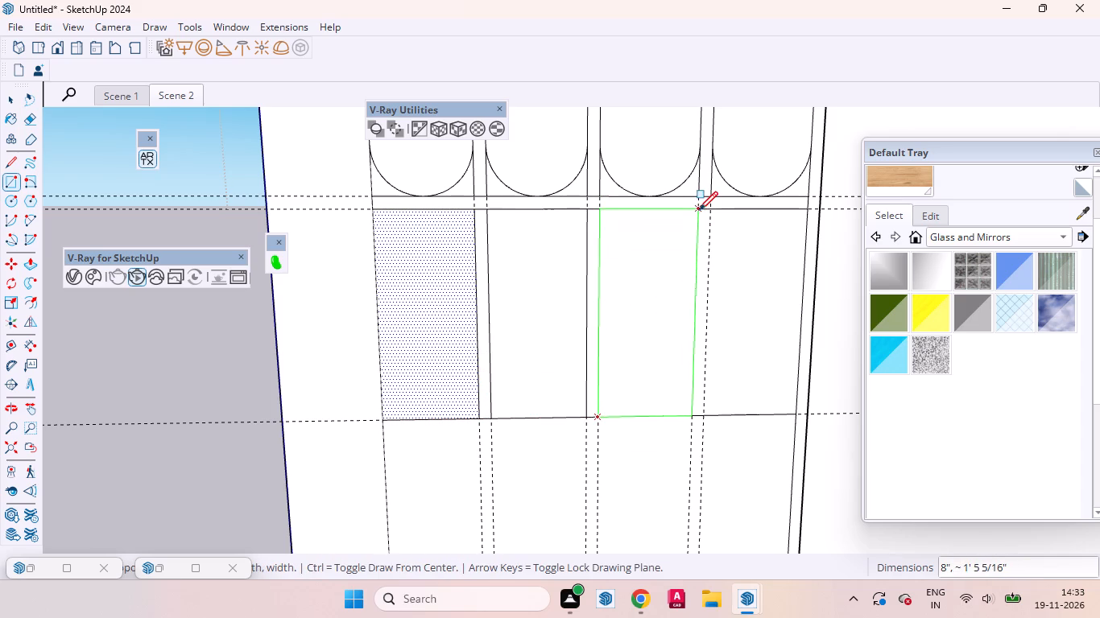
left_click(699, 210)
left_click(705, 414)
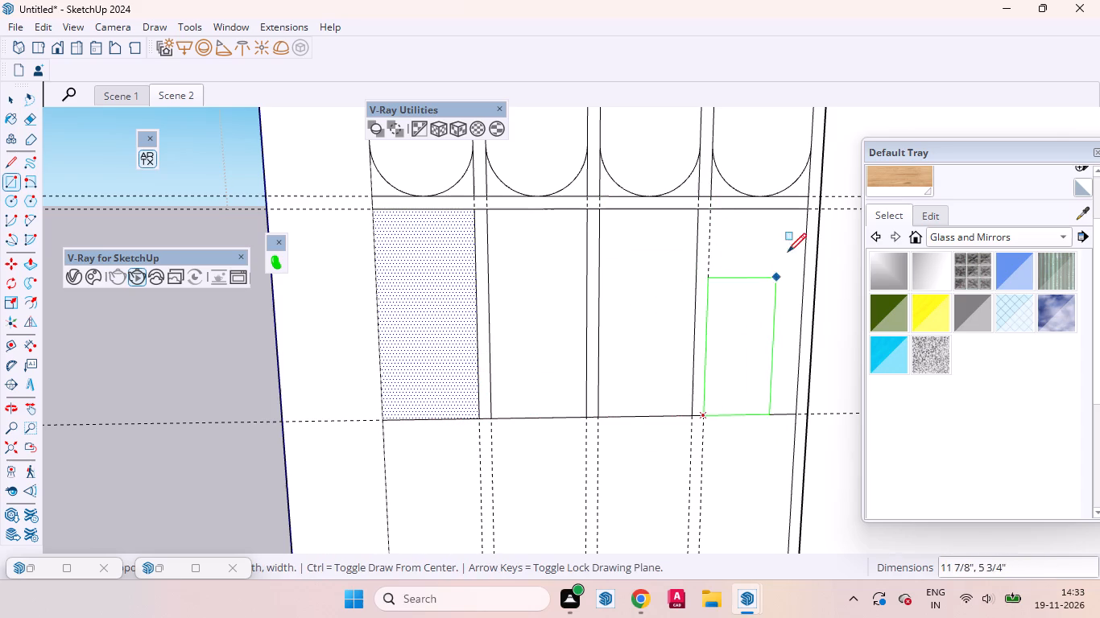
left_click(804, 210)
key("space")
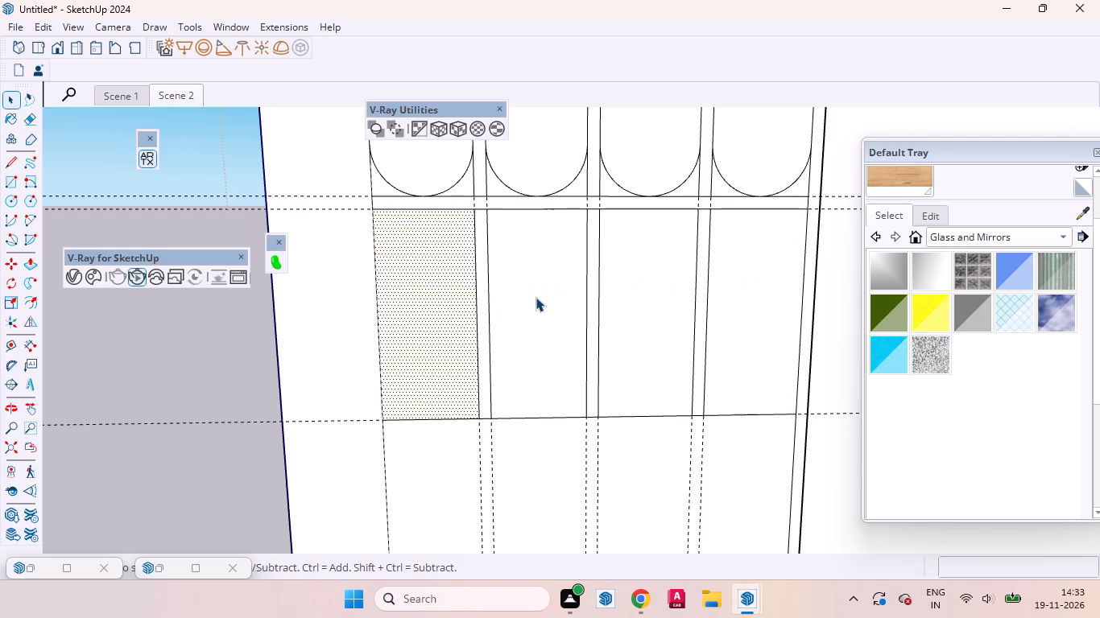
Round all four corners of the fourth row's leftmost cell into a capsule with tangent arcs, chords about 5 11/16".
left_click(536, 297)
left_click(421, 309)
scroll(558, 332, "down", 2)
key("a")
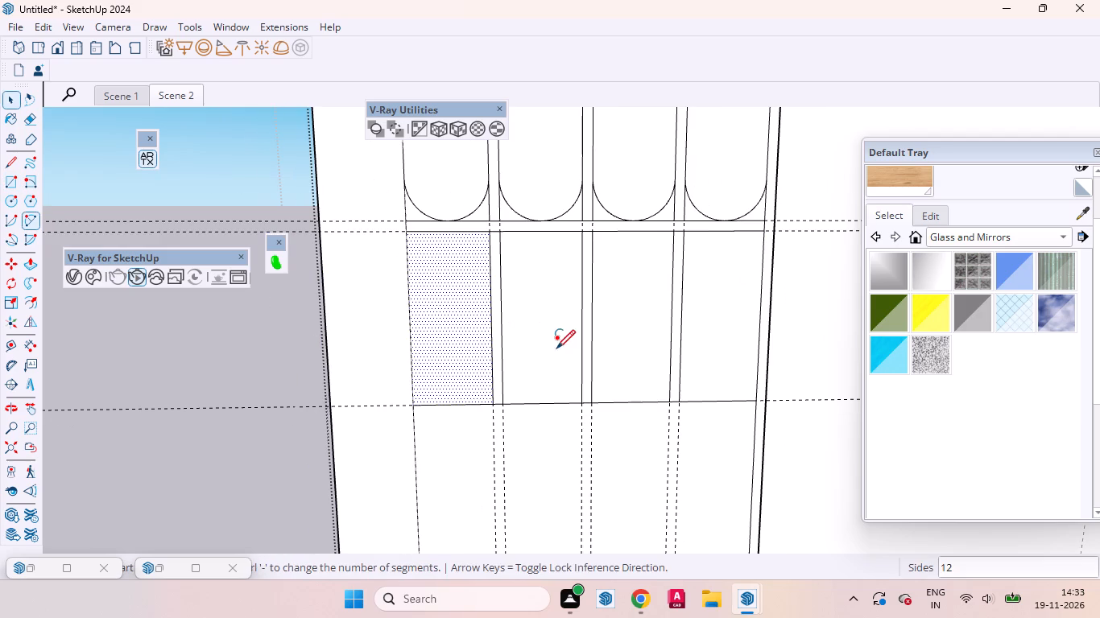
left_click(451, 406)
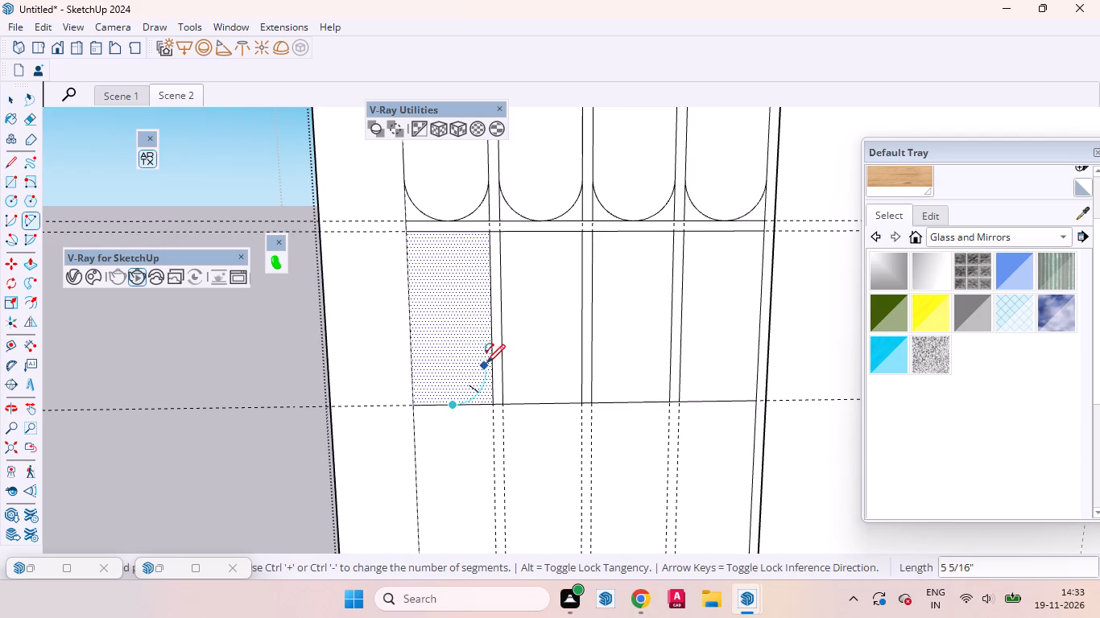
double_click(490, 369)
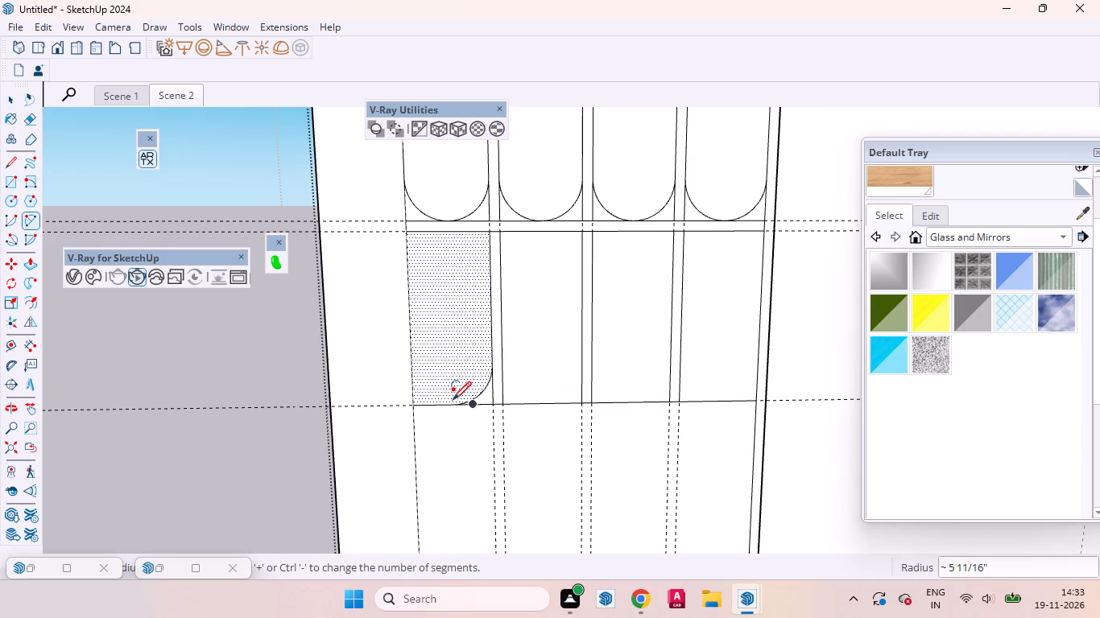
left_click(450, 405)
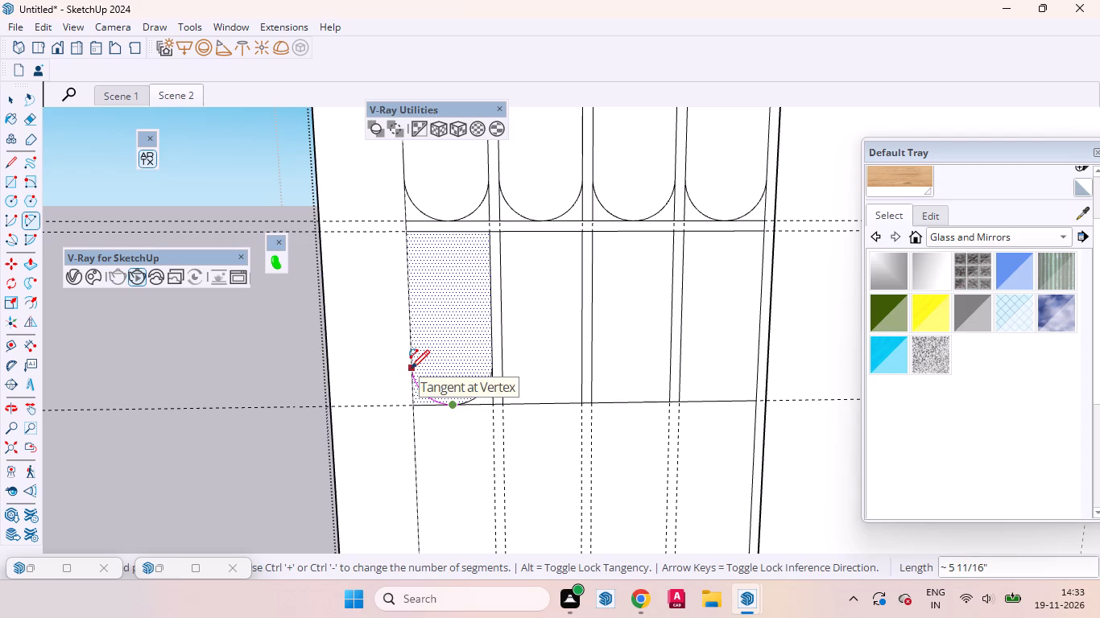
double_click(411, 369)
left_click(446, 233)
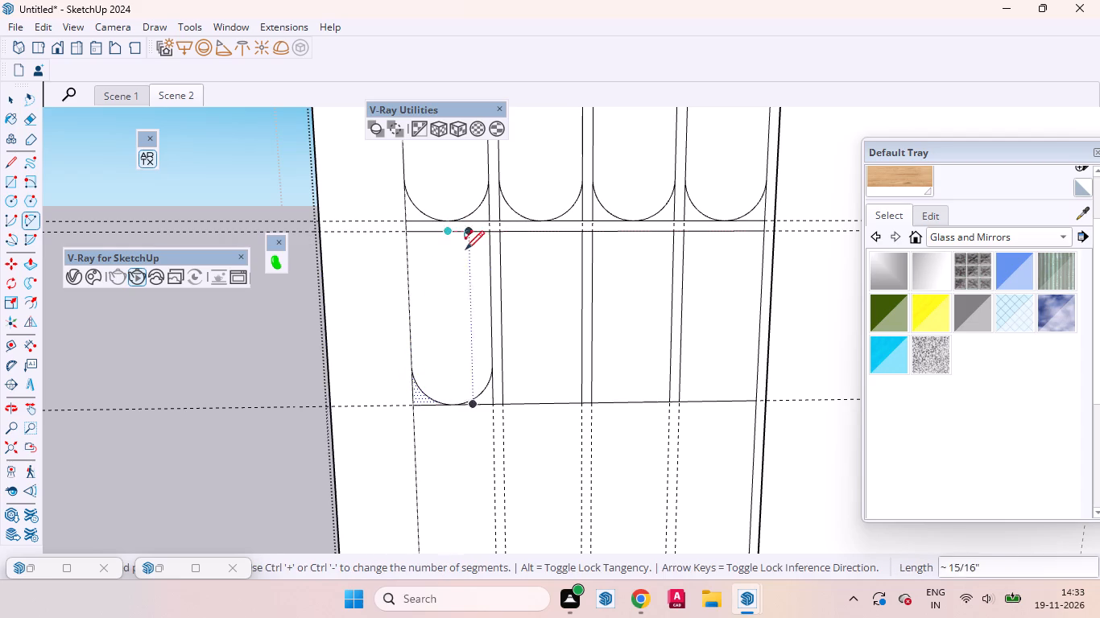
double_click(488, 274)
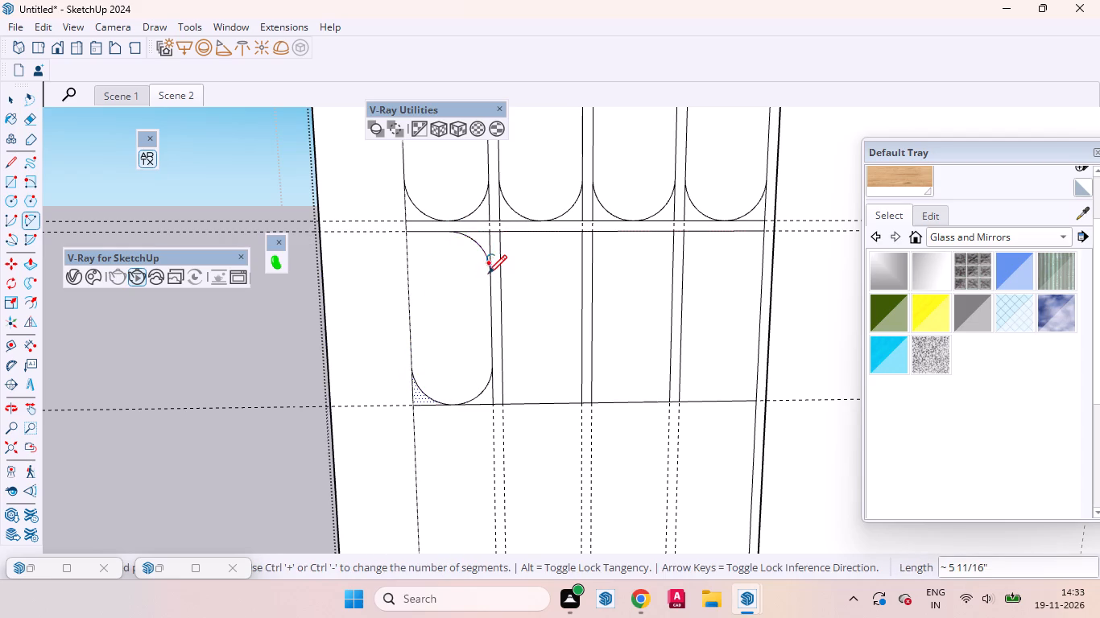
left_click(444, 234)
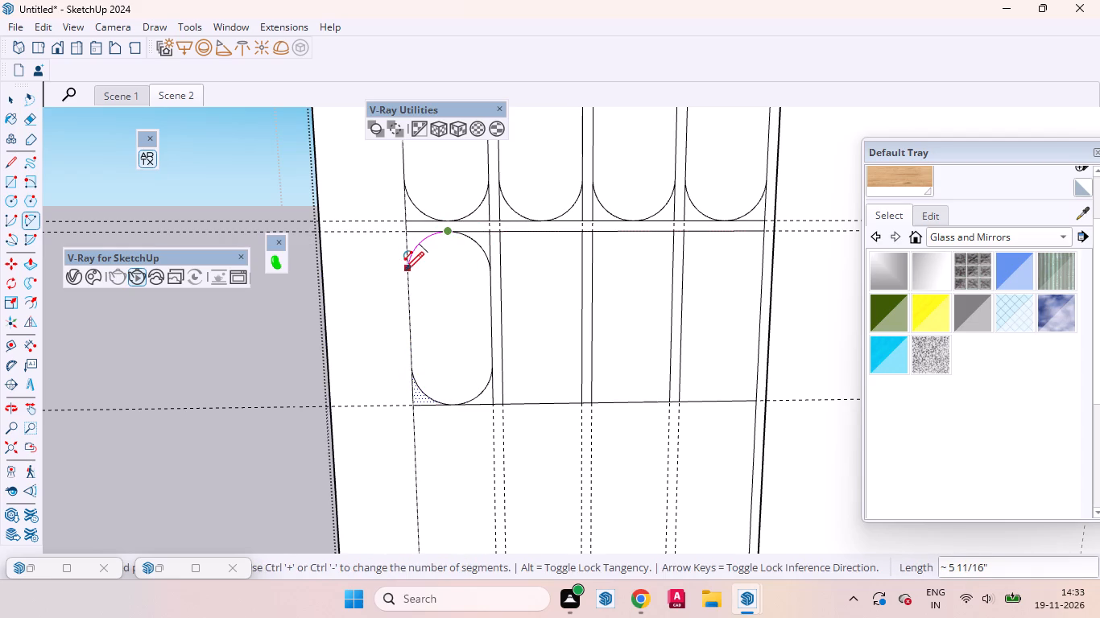
double_click(405, 270)
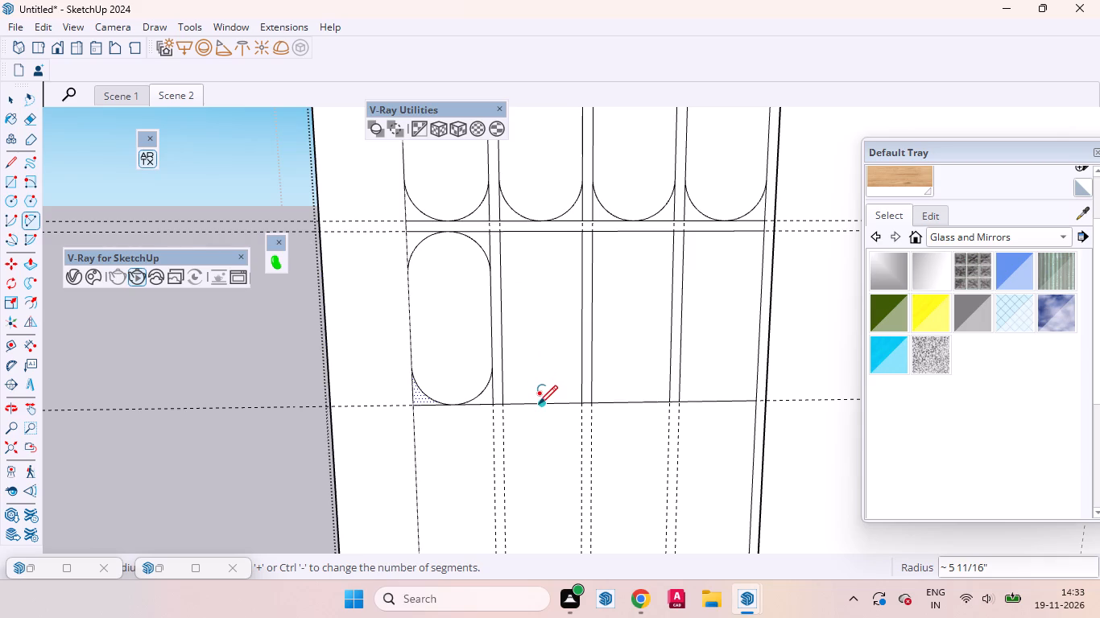
Round all four corners of the fourth row's second cell from the left into a capsule with tangent arcs, chords about 5 11/16".
left_click(540, 404)
double_click(581, 367)
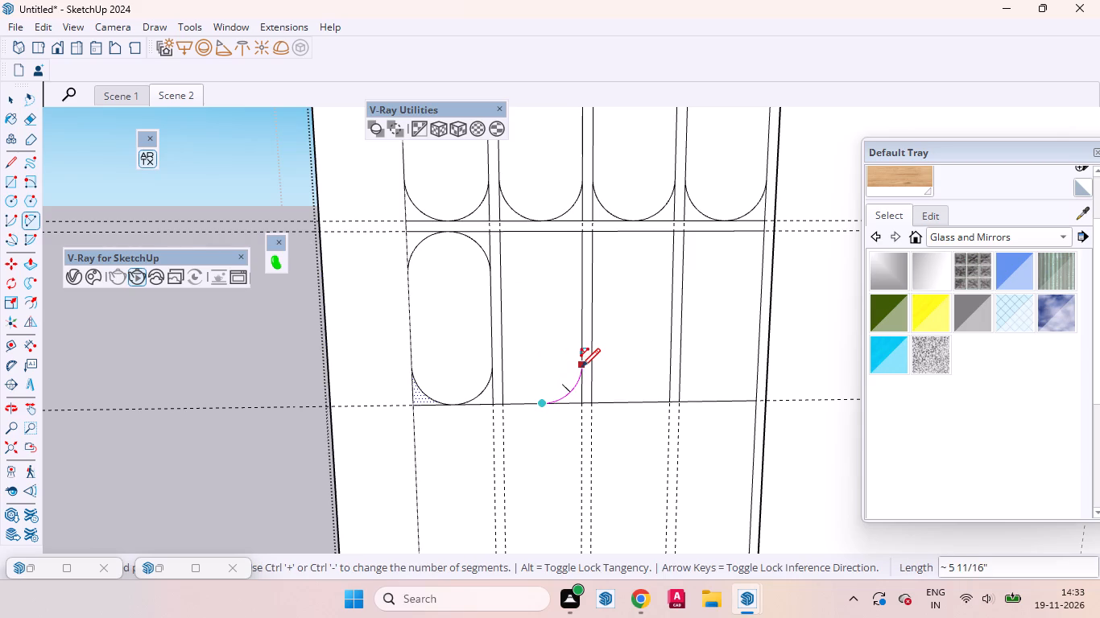
left_click(543, 405)
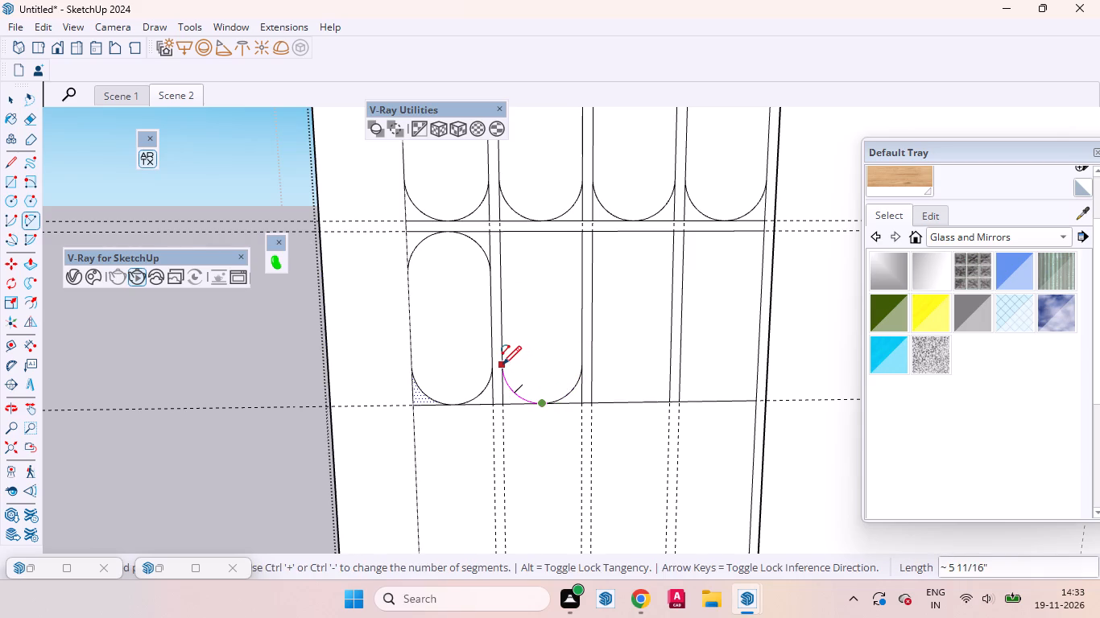
left_click(502, 365)
left_click(502, 365)
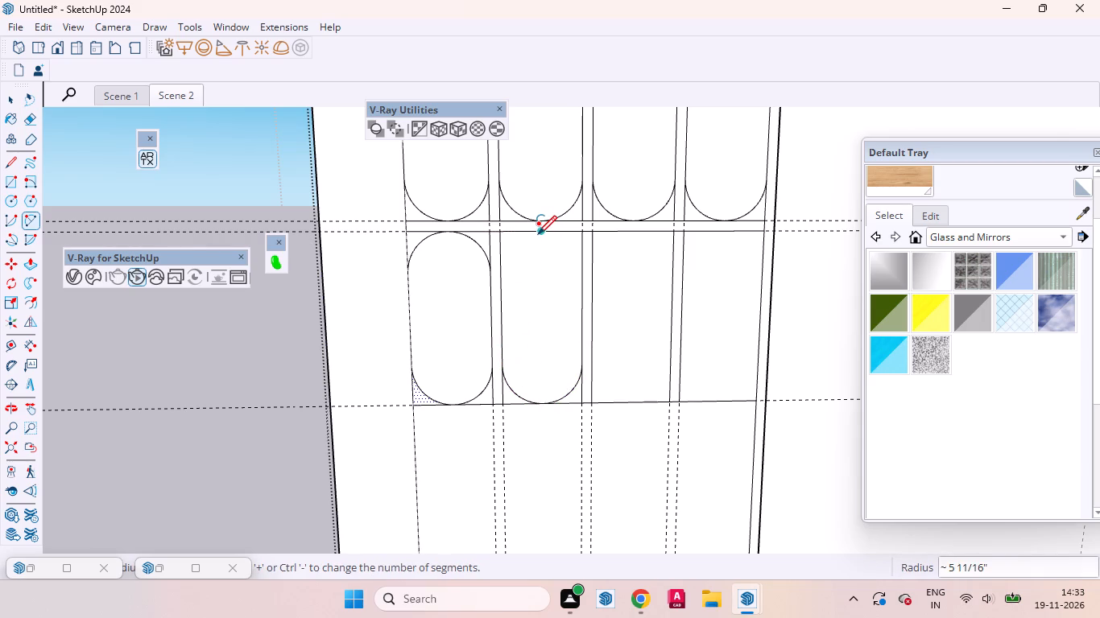
left_click(538, 234)
double_click(581, 276)
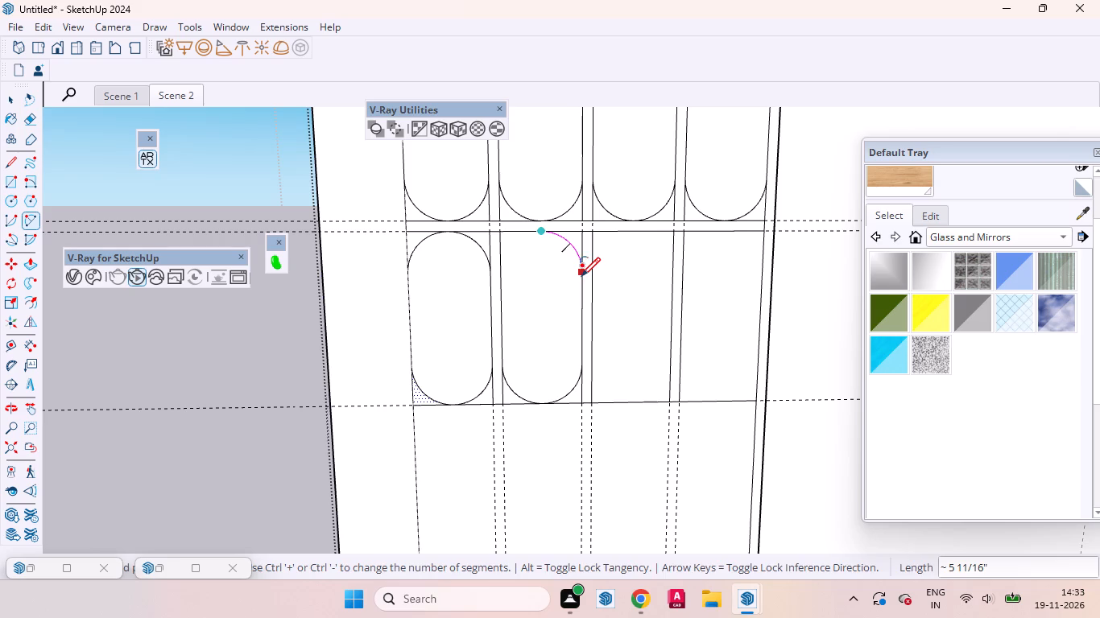
left_click(540, 234)
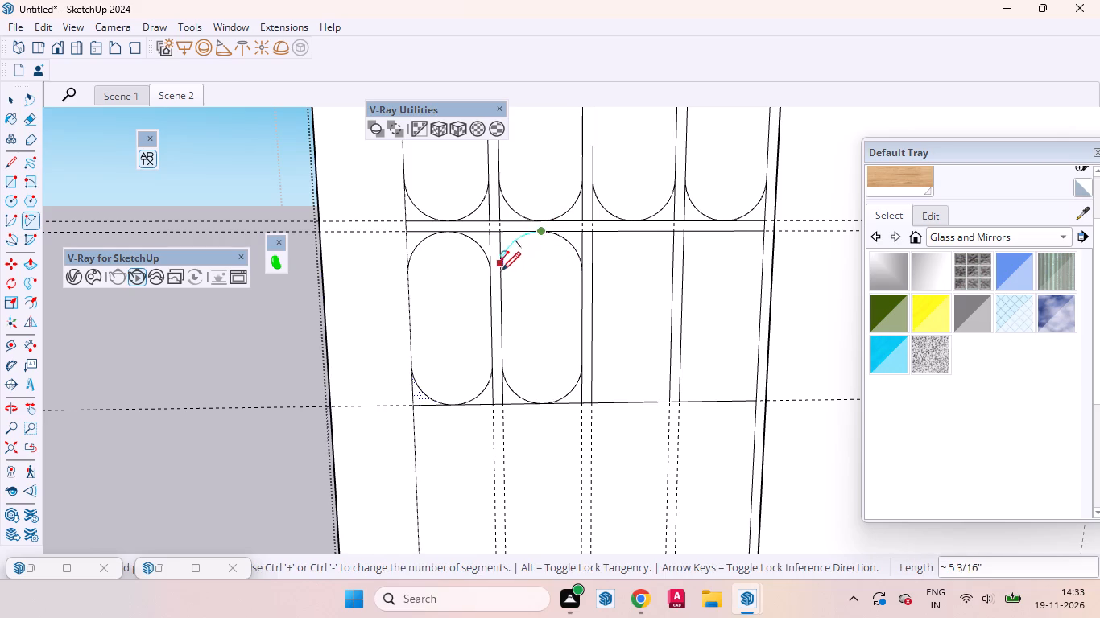
double_click(501, 273)
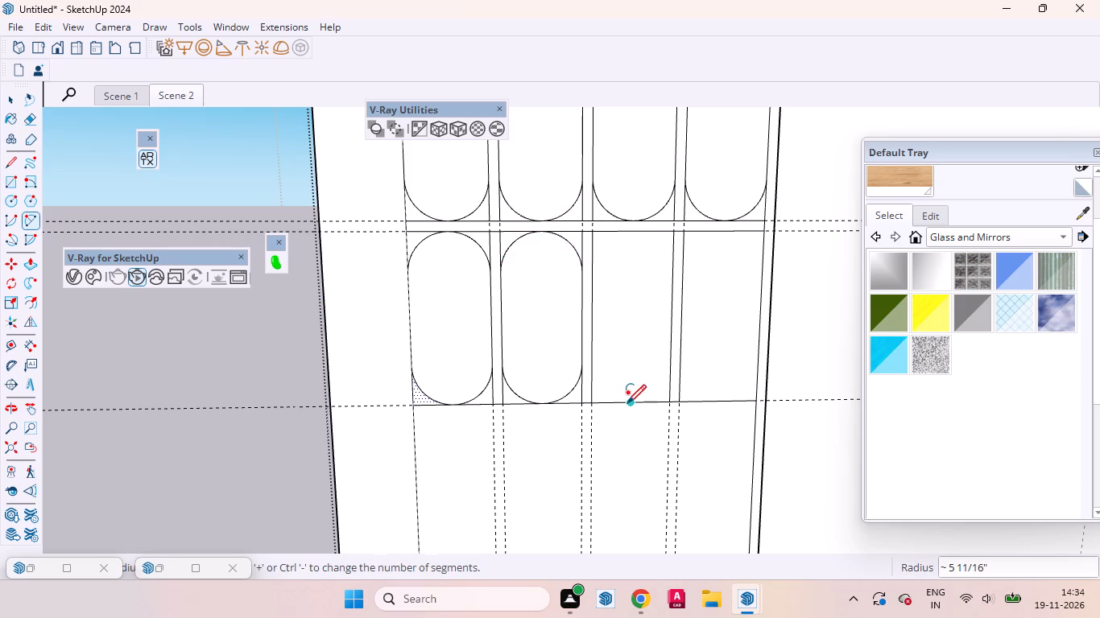
Round all four corners of the fourth row's third cell from the left into a capsule with tangent arcs, chords about 5 11/16".
left_click(627, 403)
double_click(668, 365)
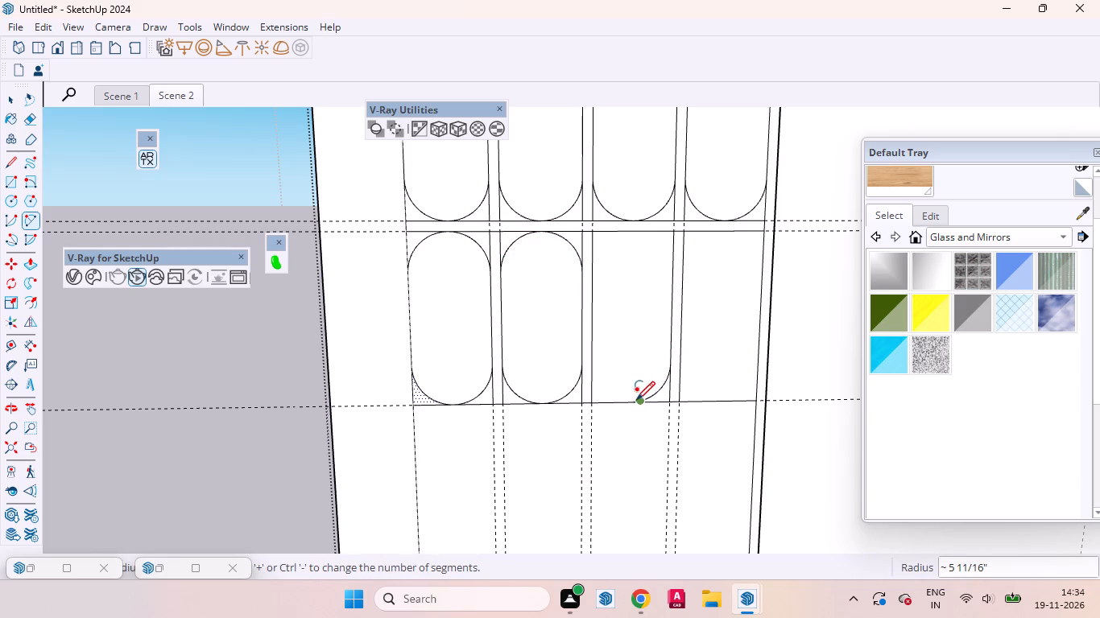
left_click(627, 406)
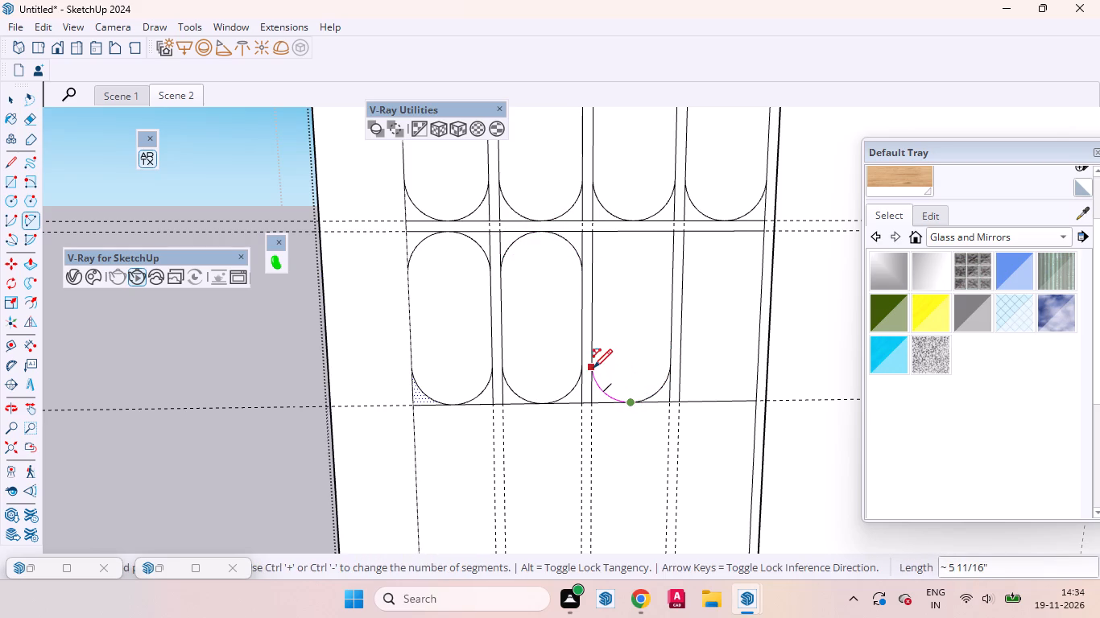
double_click(593, 368)
left_click(631, 232)
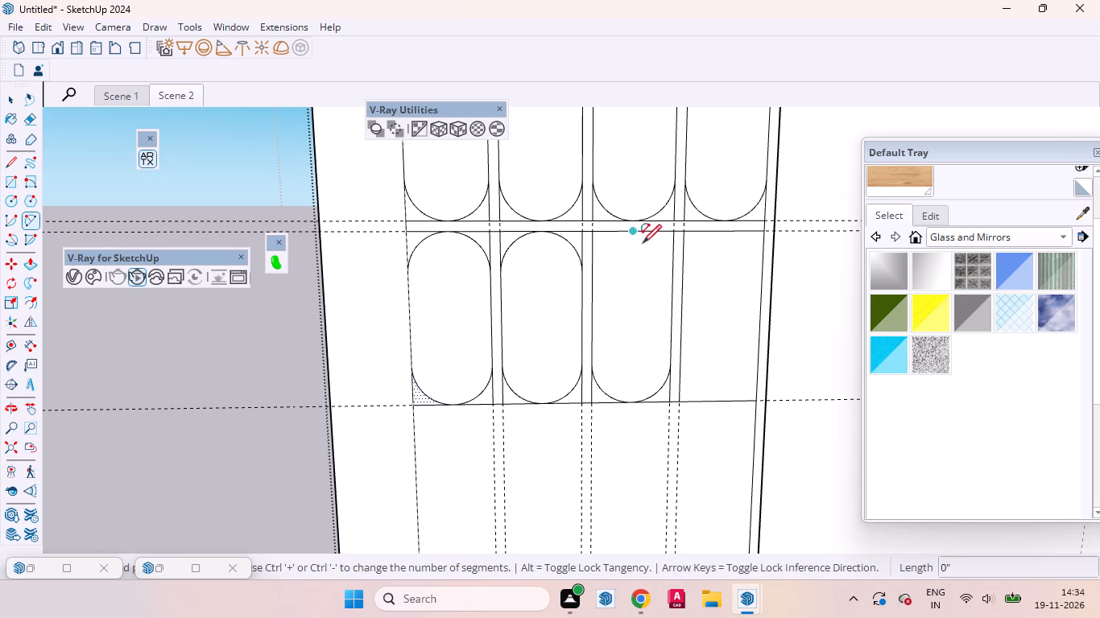
double_click(672, 273)
left_click(631, 233)
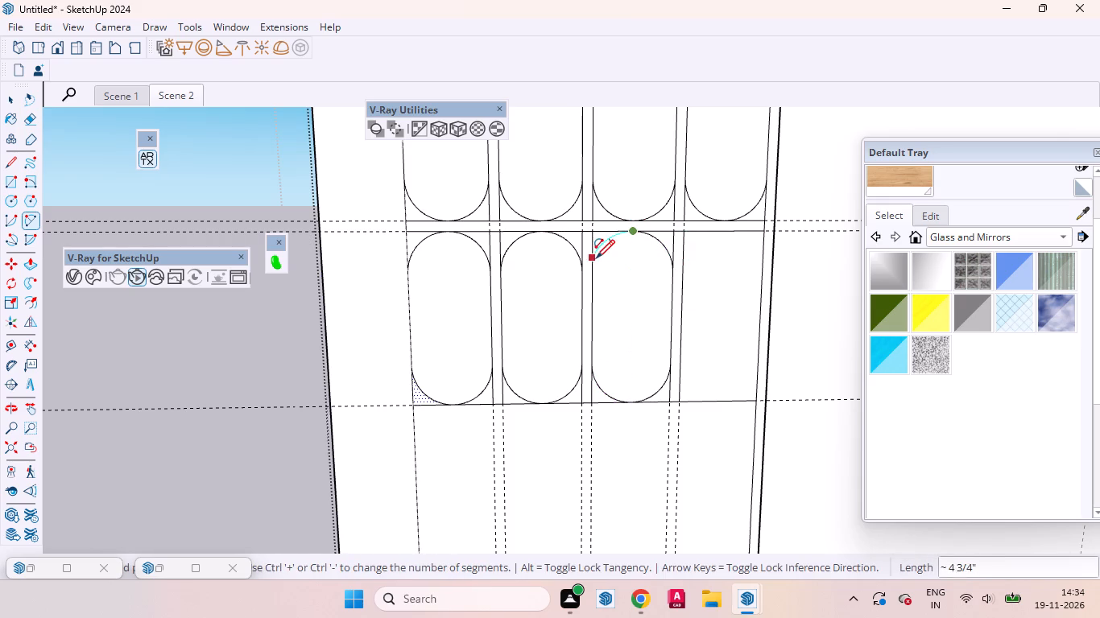
double_click(593, 274)
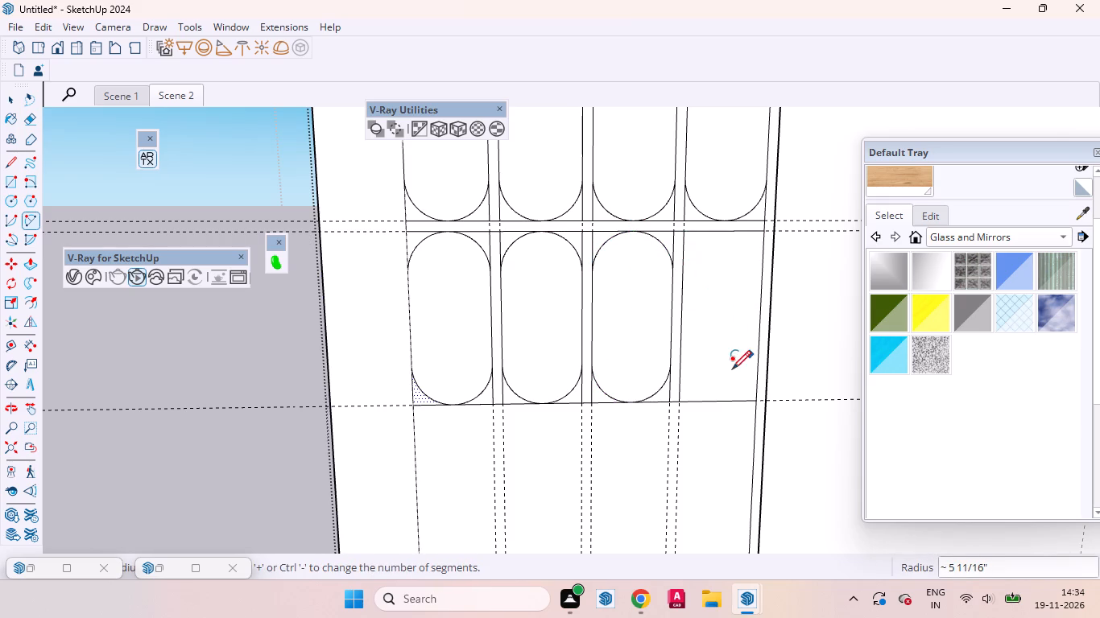
Round all four corners of the fourth row's rightmost cell into a capsule with tangent arcs, chords about 5 11/16".
left_click(716, 402)
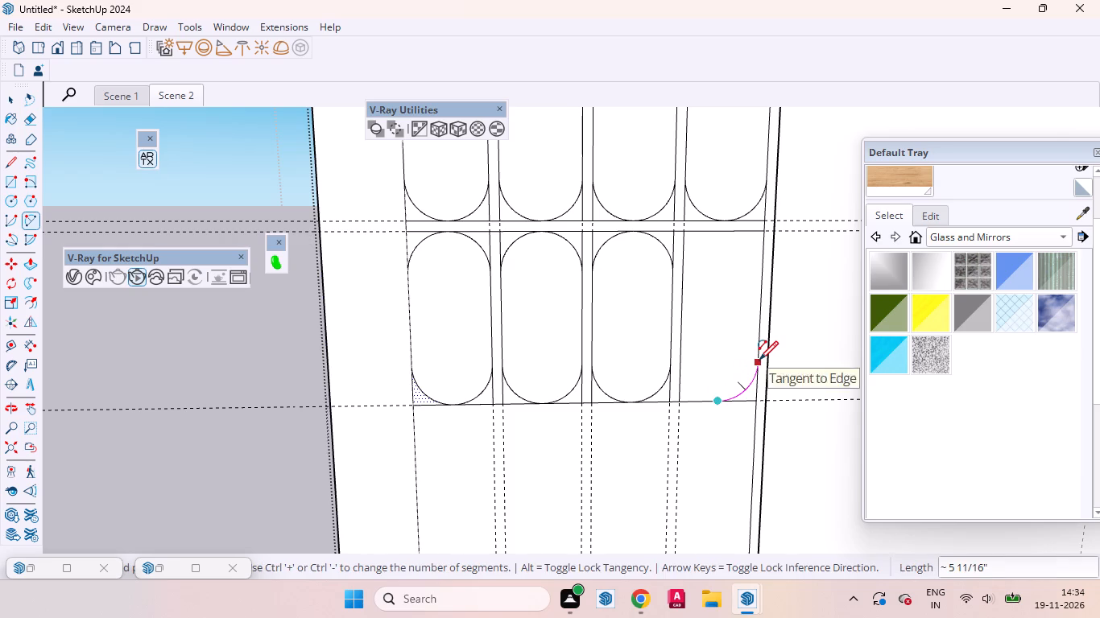
double_click(758, 363)
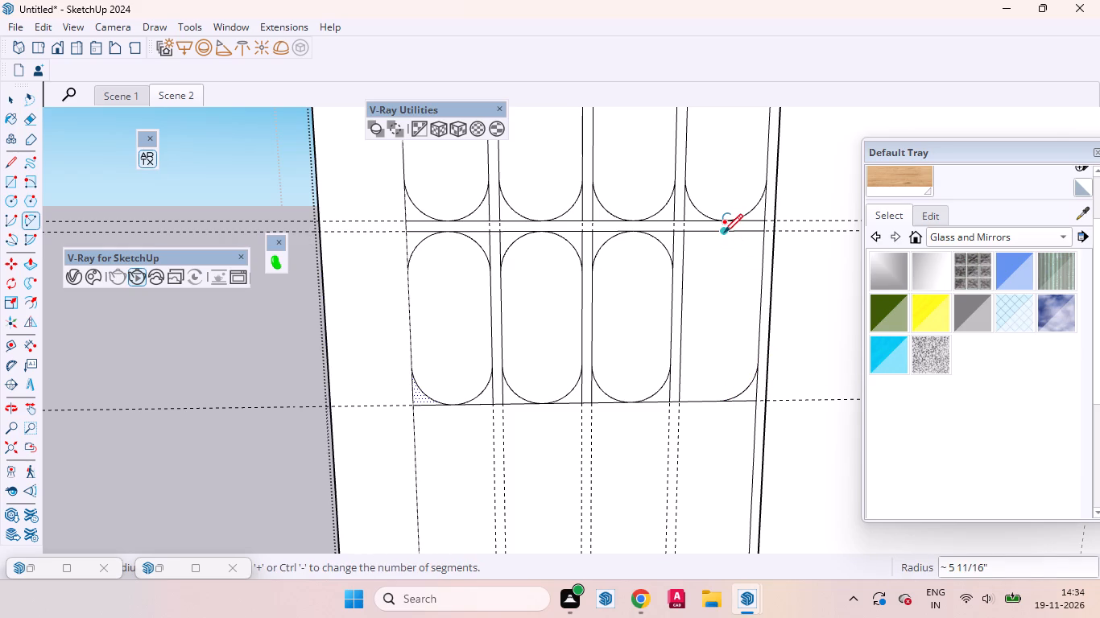
left_click(724, 233)
double_click(680, 274)
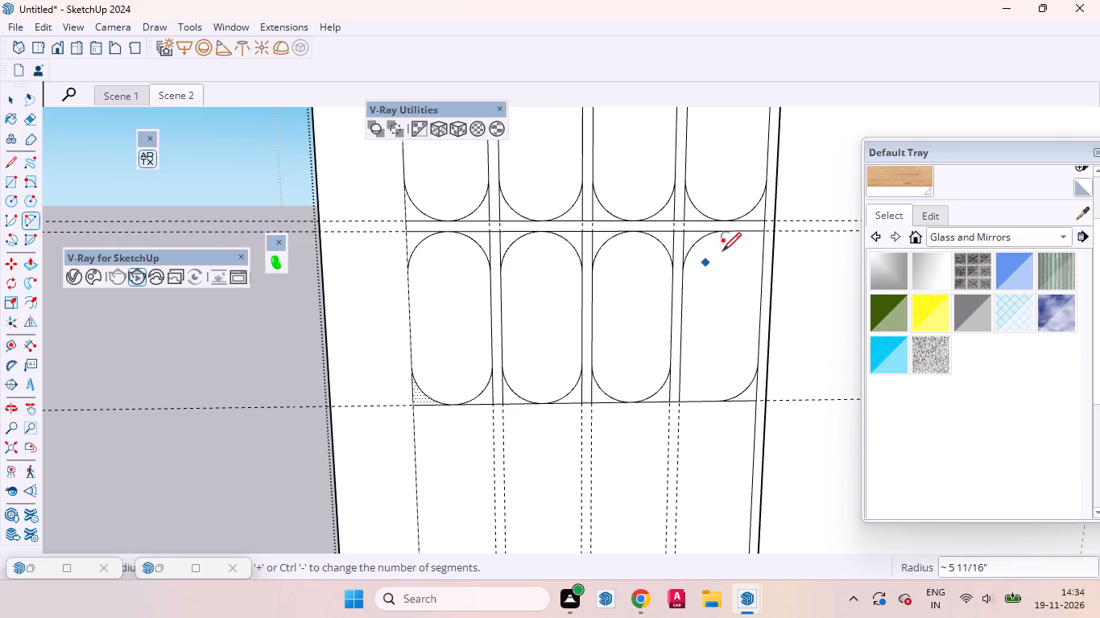
left_click(726, 235)
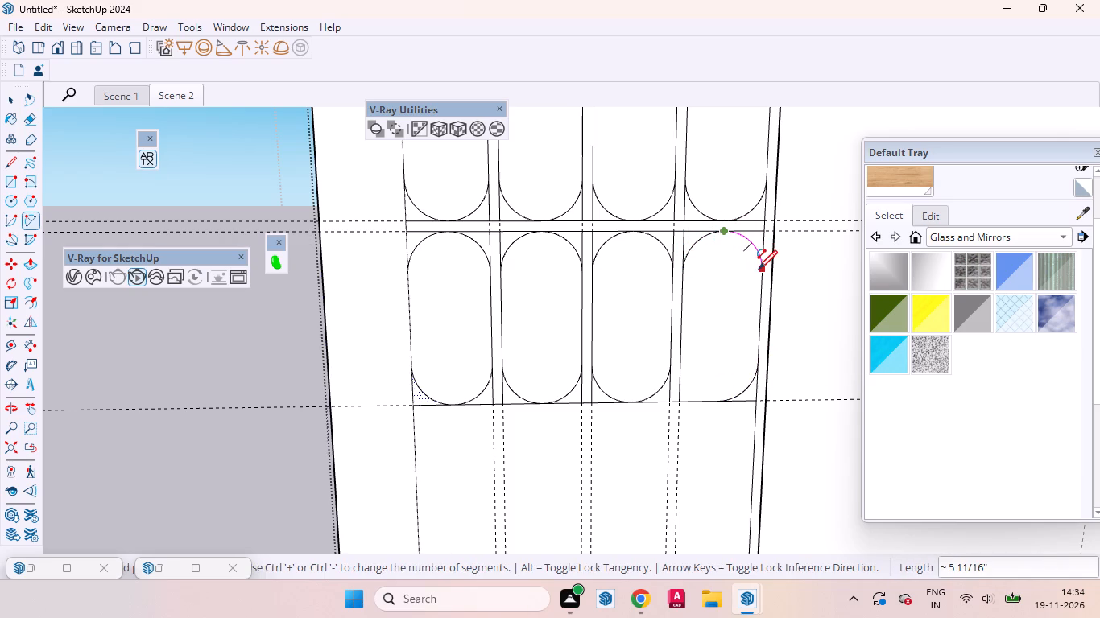
double_click(759, 269)
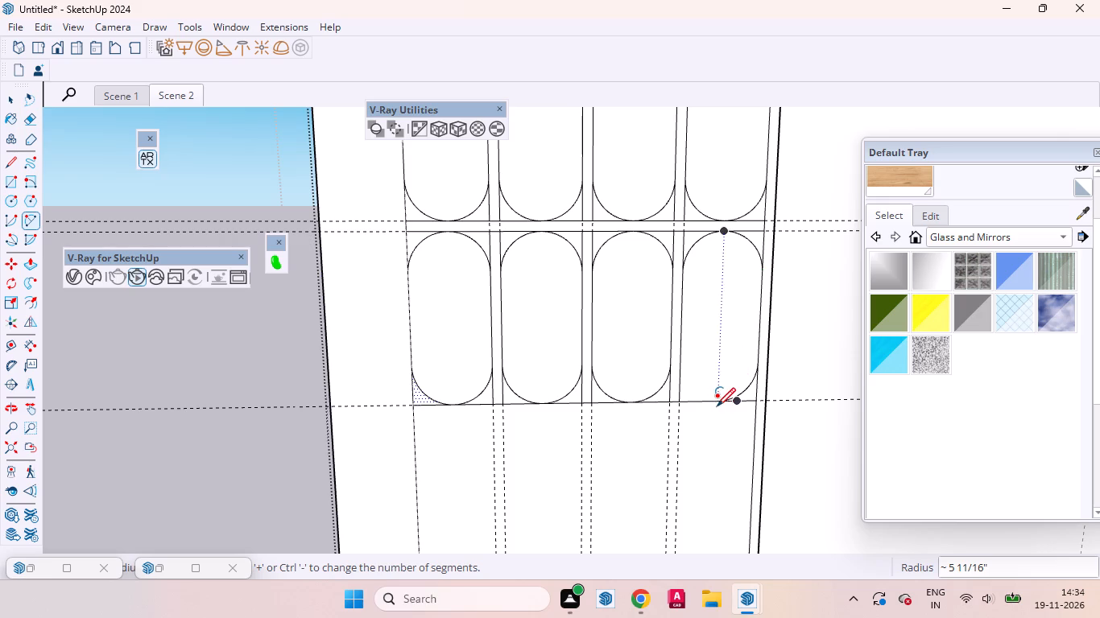
left_click(714, 399)
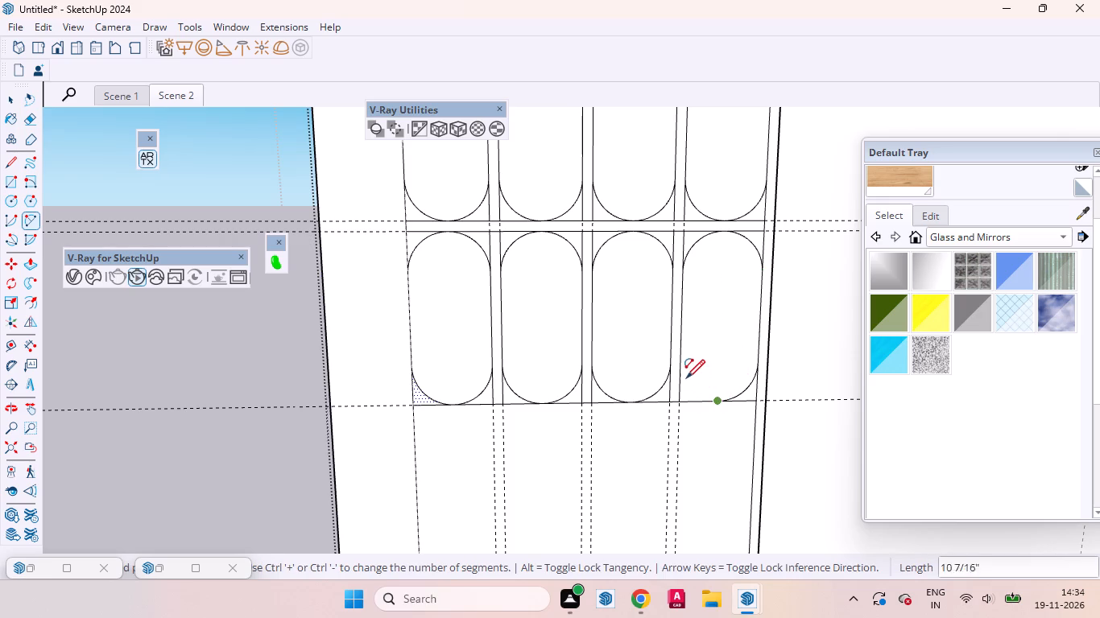
double_click(678, 365)
key("space")
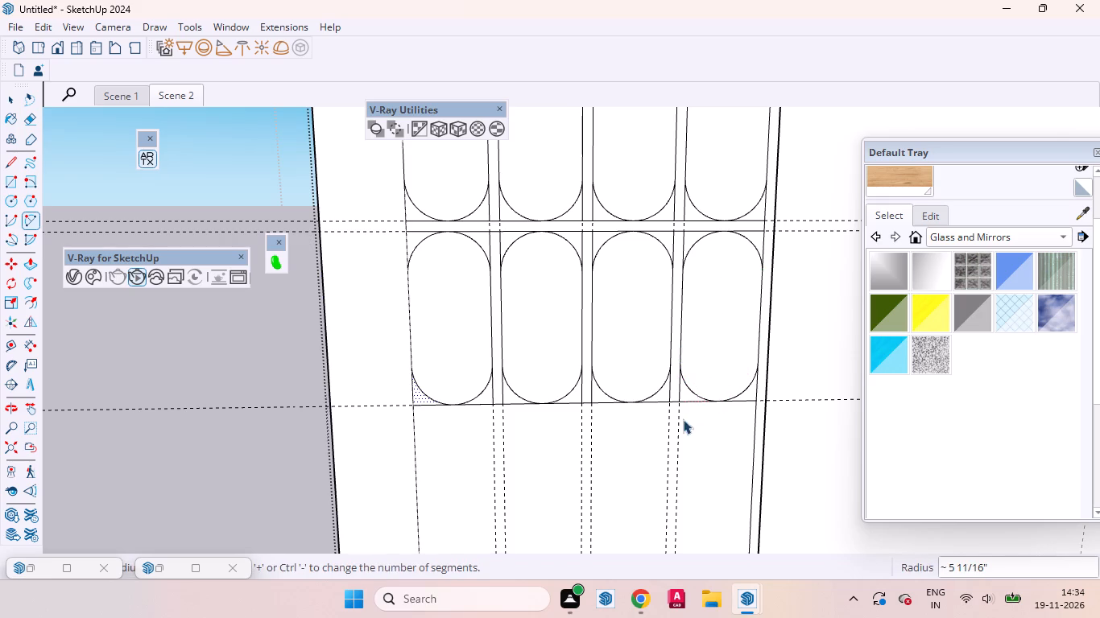
Select the fourth row's rightmost capsule face to check it as part of the side panel's grid.
left_click(717, 303)
scroll(465, 418, "down", 7)
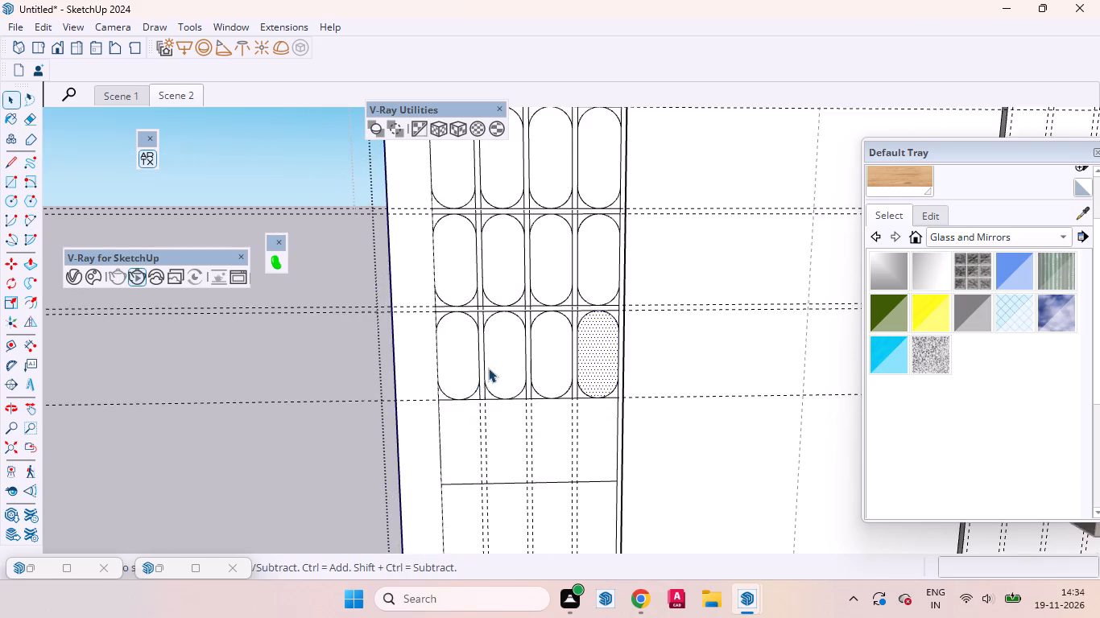
scroll(488, 368, "down", 9)
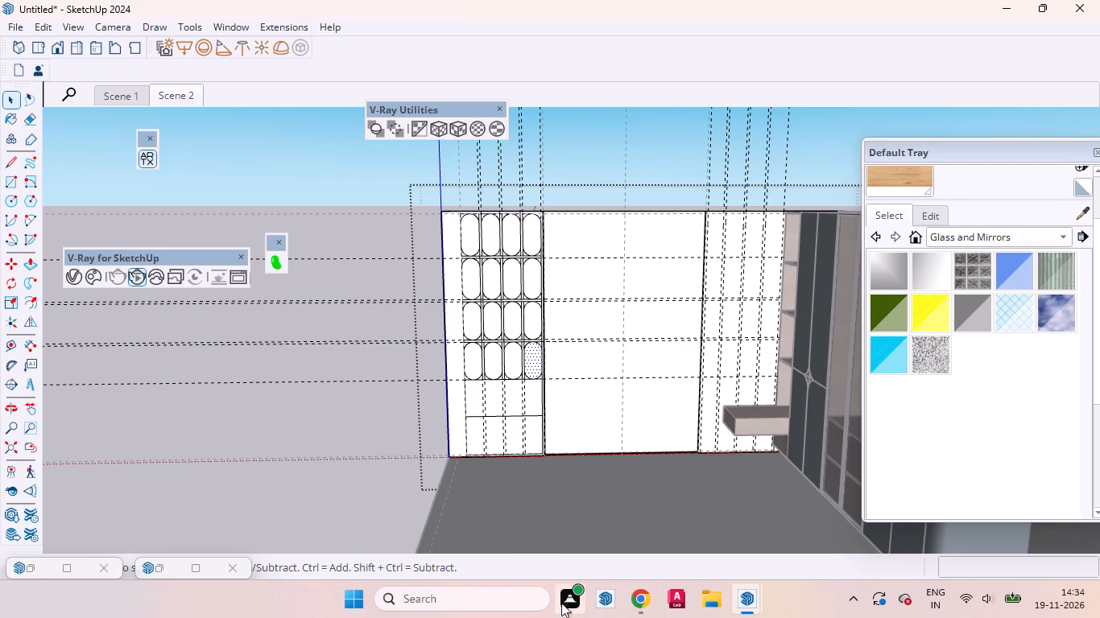
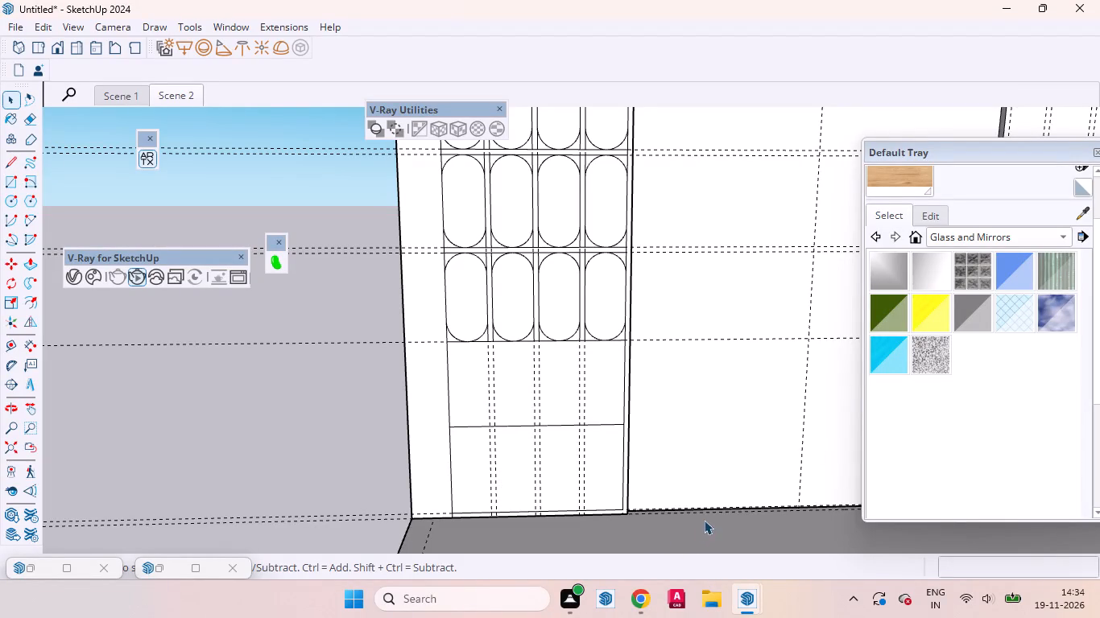
Place a horizontal guide 1" below the bottom edge of the lowest row of rounded panels.
scroll(737, 287, "down", 2)
scroll(516, 347, "up", 2)
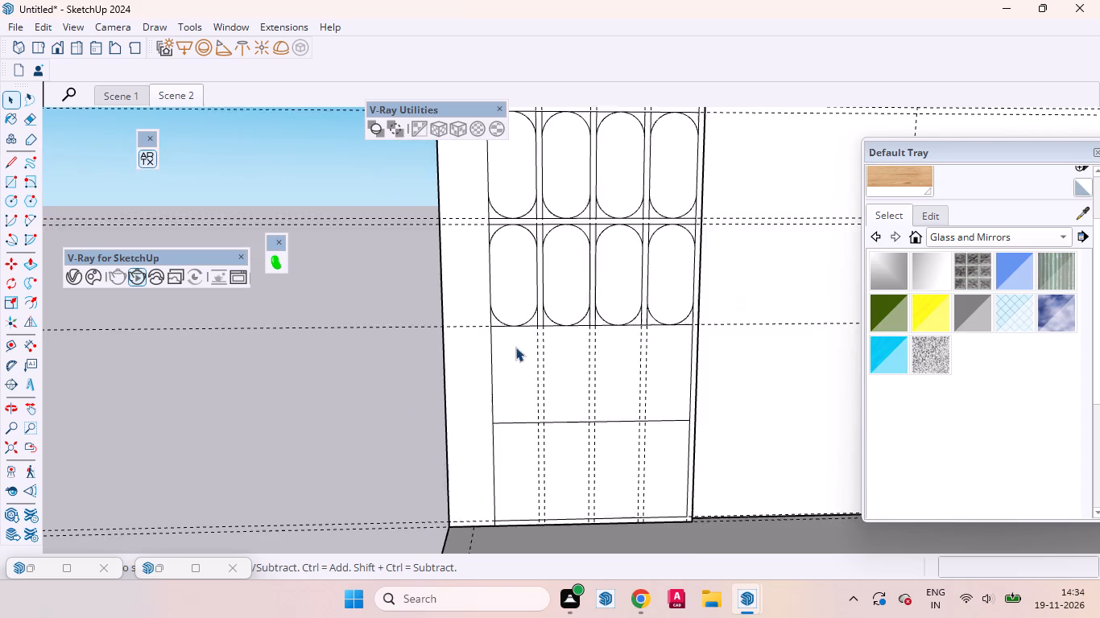
scroll(515, 347, "up", 8)
key("t")
scroll(518, 336, "up", 5)
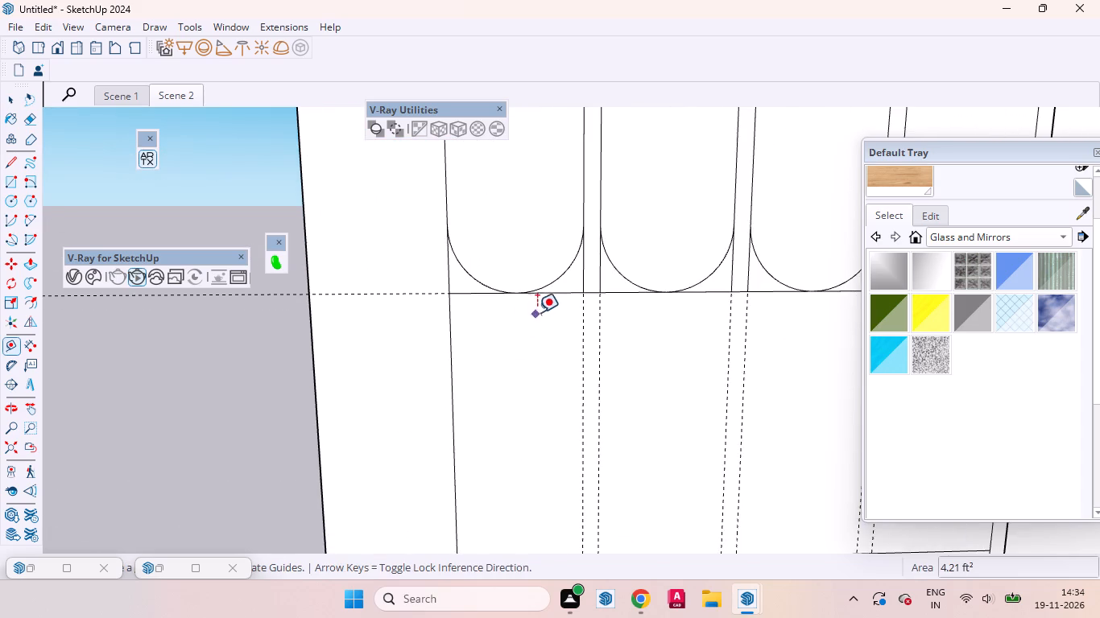
left_click(569, 289)
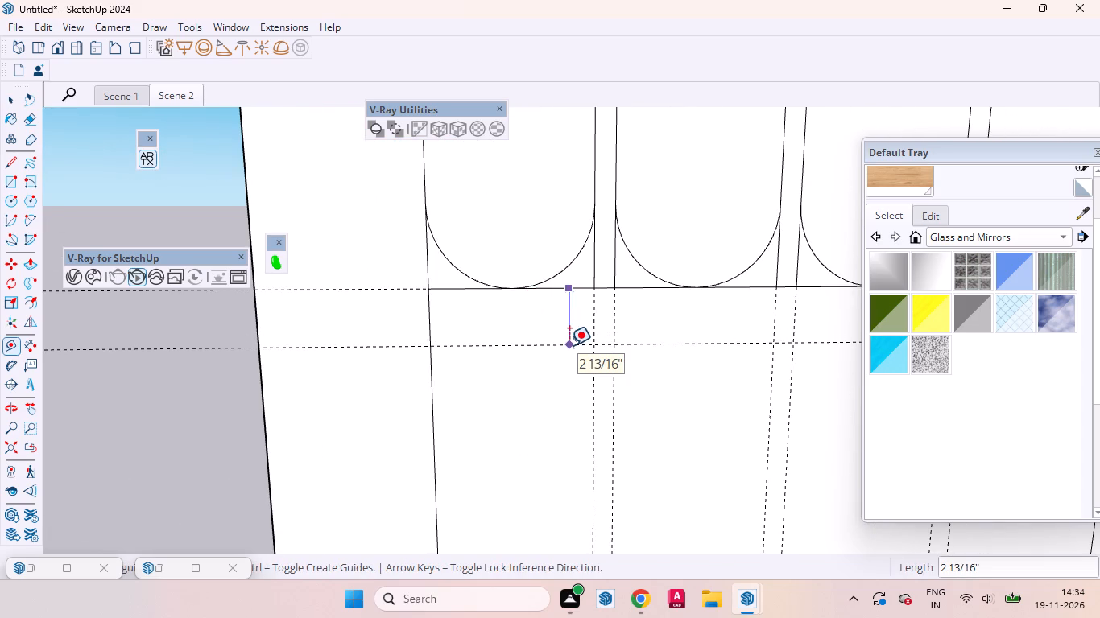
key("1")
key("Return")
Place another horizontal guide 1" below the divider line that splits the blank area under the rounded panels.
scroll(558, 280, "down", 7)
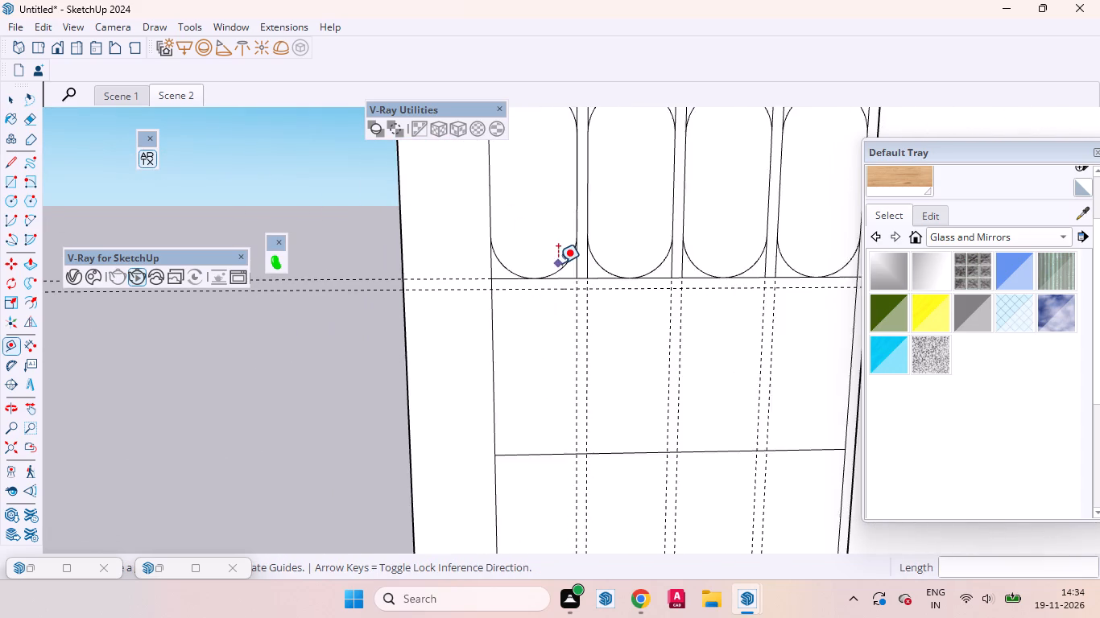
scroll(558, 263, "down", 3)
left_click(550, 406)
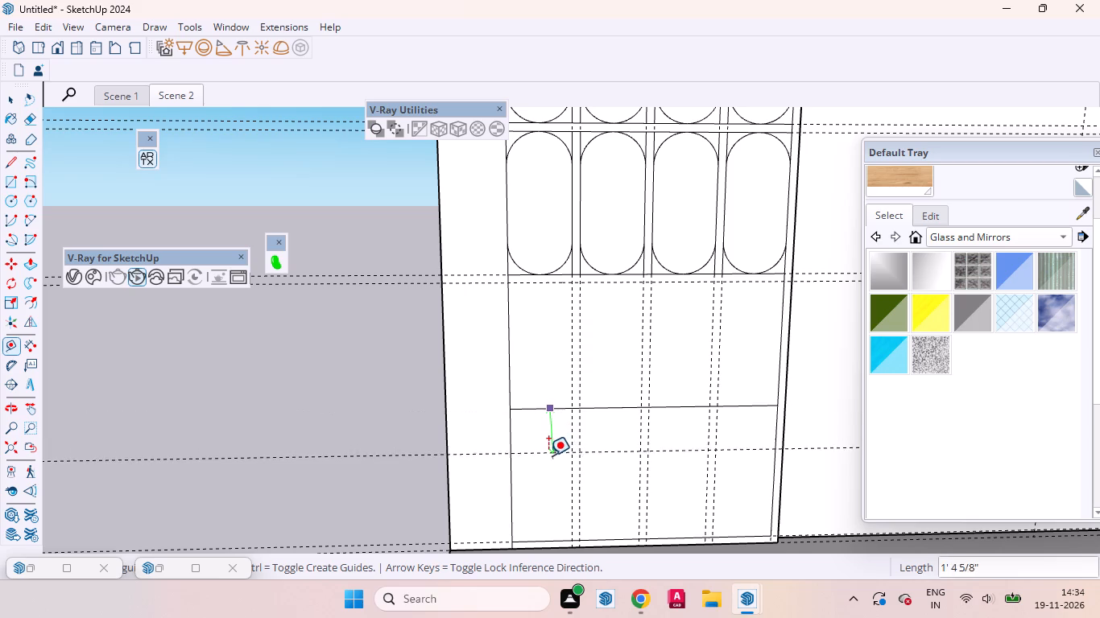
key("1")
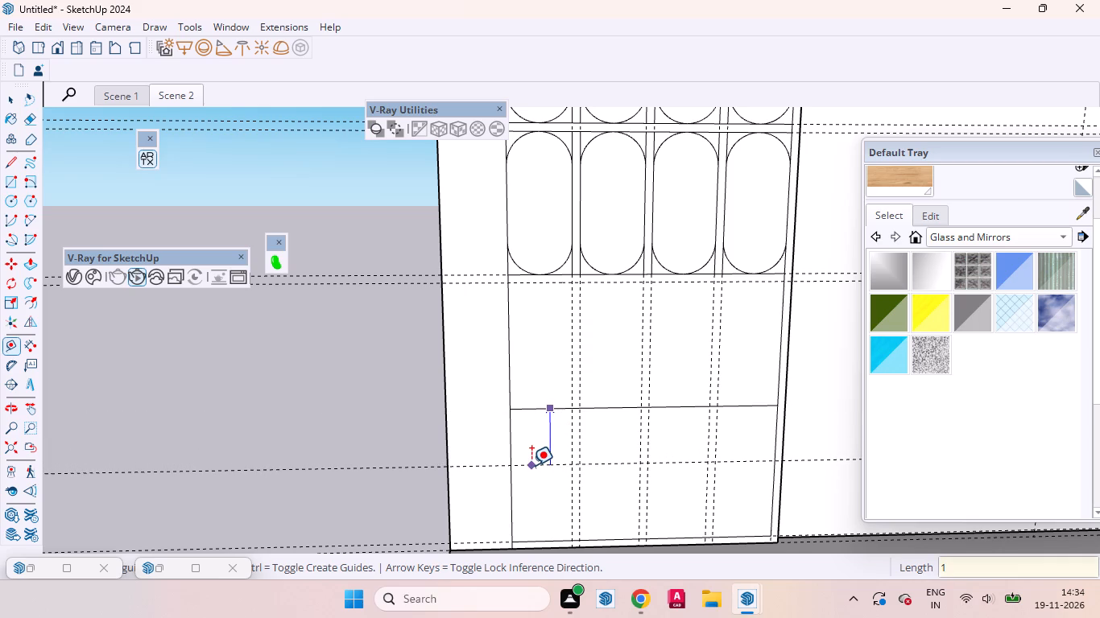
key("Return")
key("space")
Move the horizontal divider line down 1" onto the new guide.
scroll(522, 407, "up", 5)
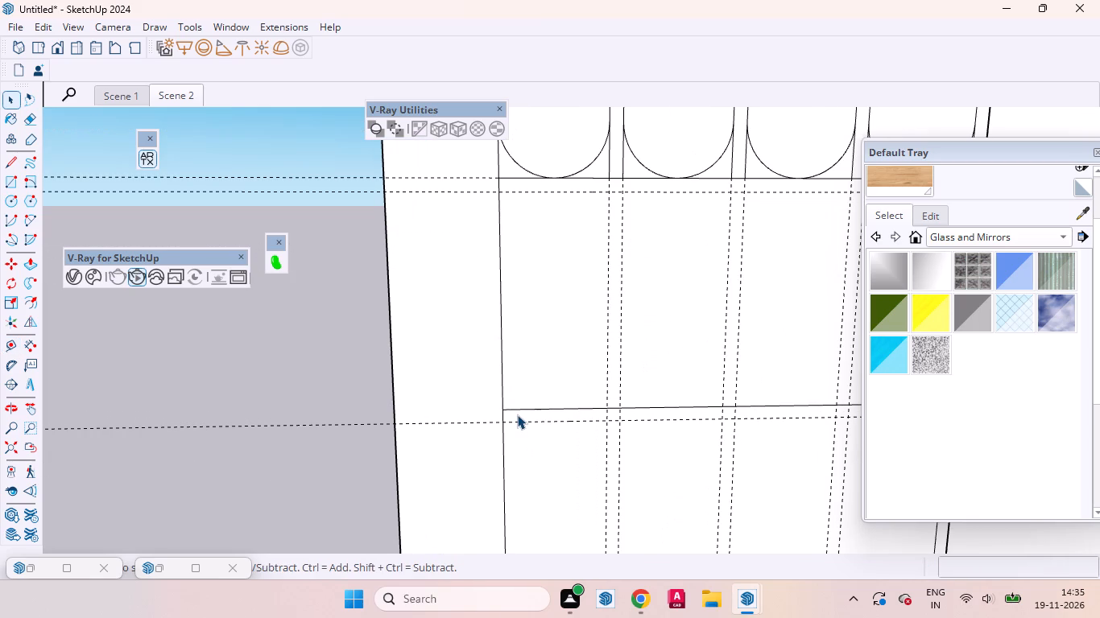
left_click(517, 410)
double_click(519, 409)
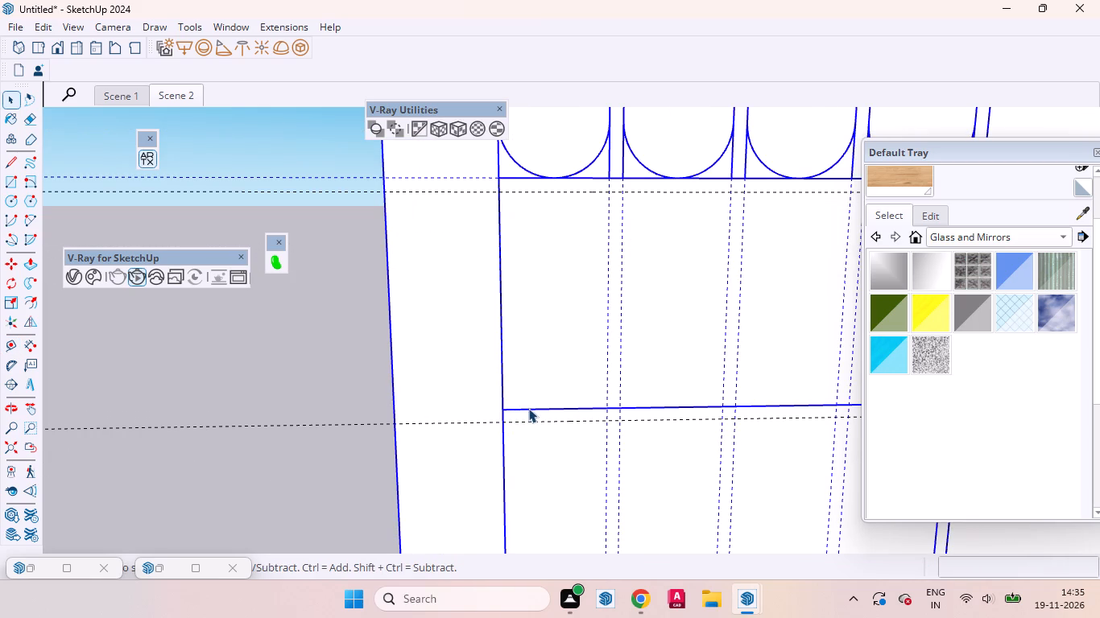
left_click(528, 408)
left_click(552, 341)
left_click(531, 408)
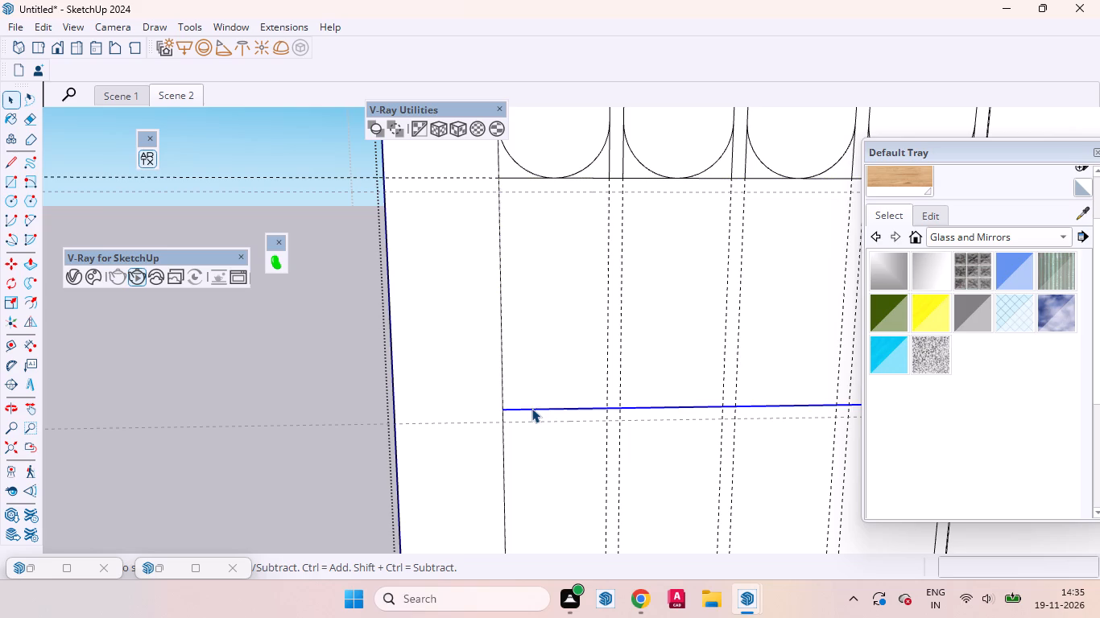
key("m")
scroll(509, 413, "up", 5)
left_click(501, 410)
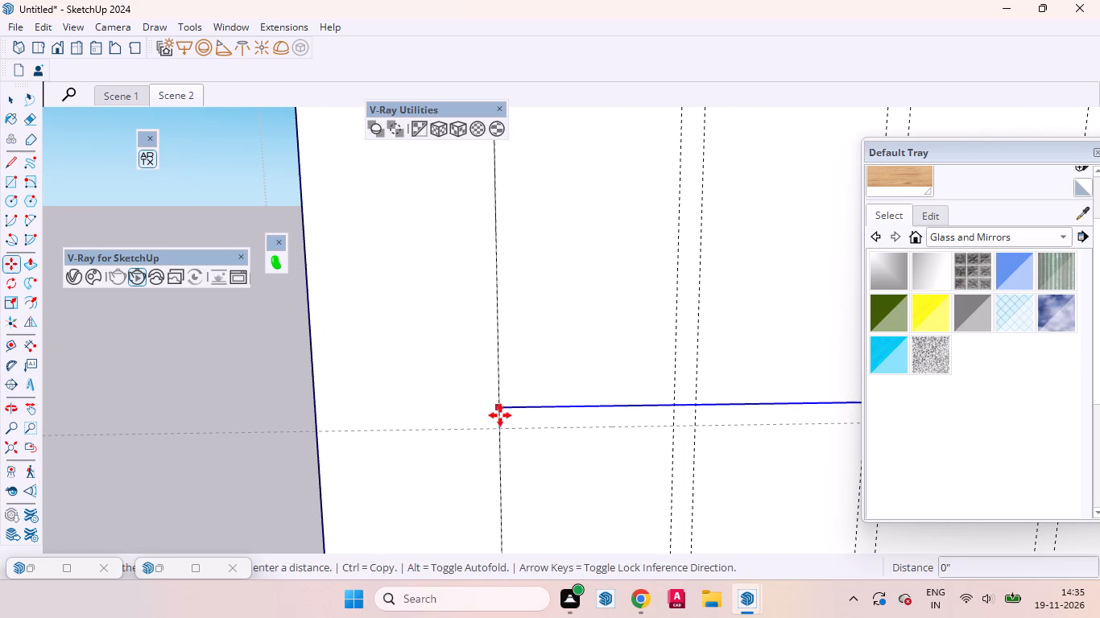
left_click(500, 429)
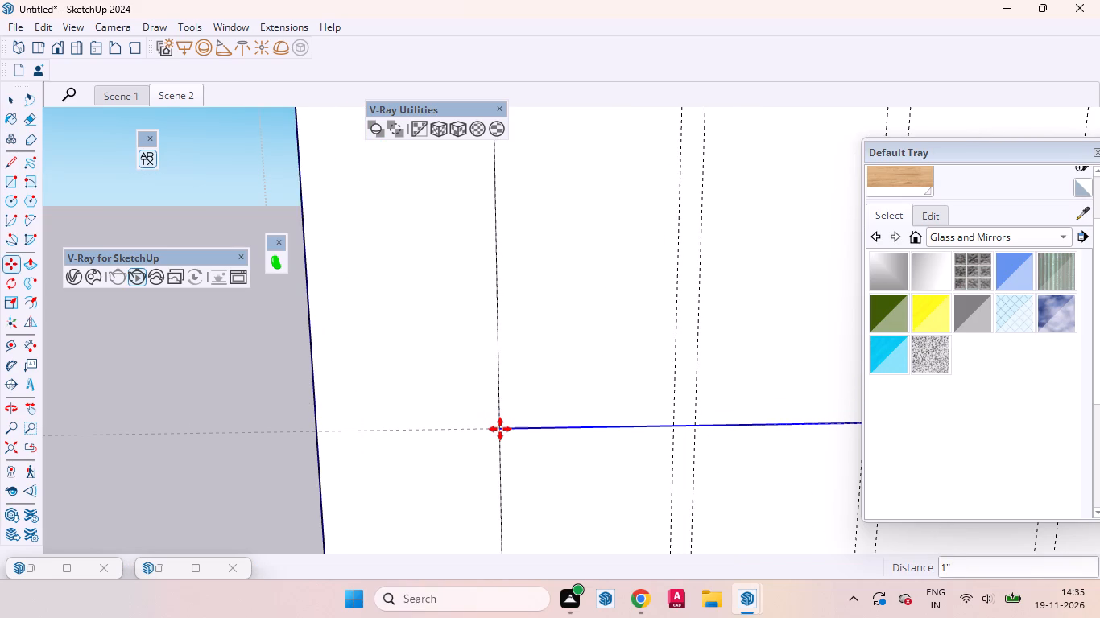
Copy the divider line up to the guide just below the lowest row of rounded panels.
left_click(500, 429)
scroll(498, 398, "down", 8)
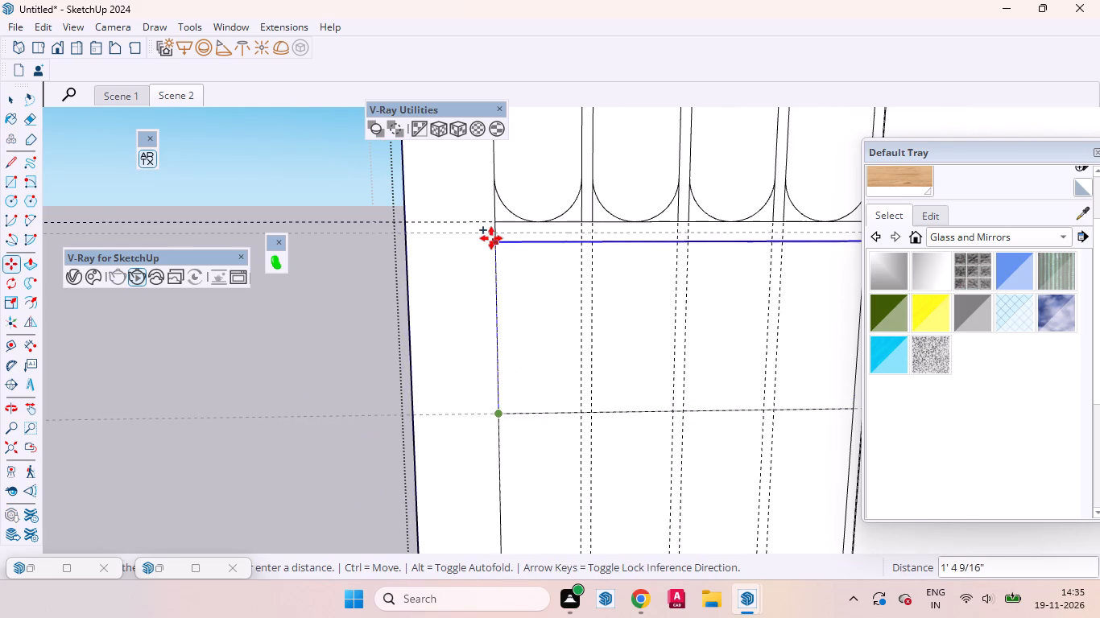
left_click(493, 235)
key("space")
Measure the height of the upper blank bay, from the divider line to the line under the rounded panels.
left_click(523, 345)
scroll(505, 393, "down", 3)
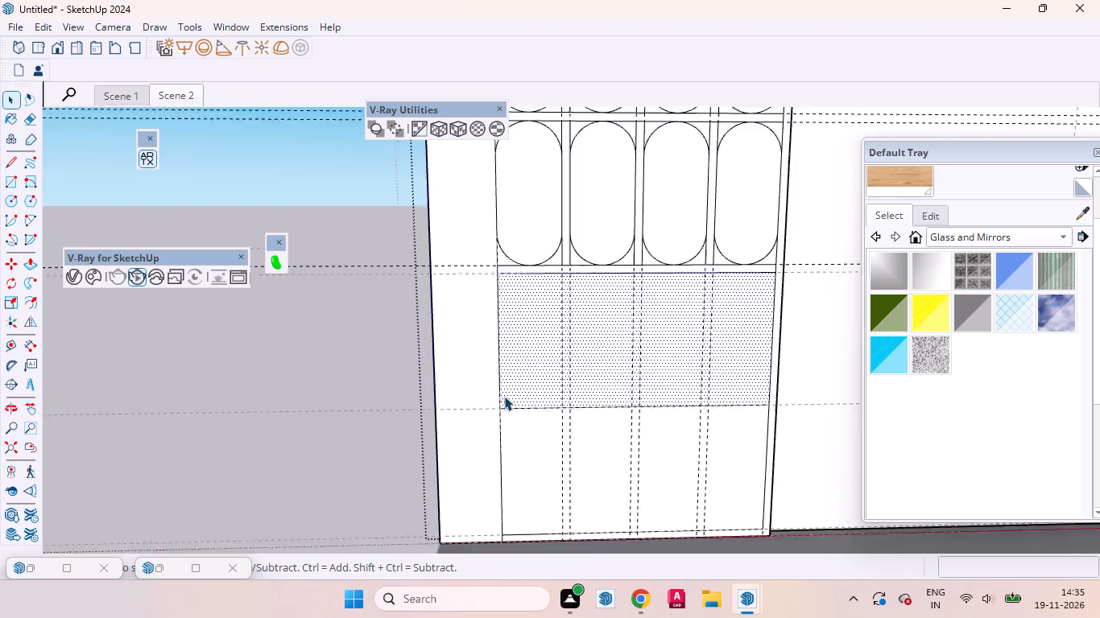
scroll(504, 396, "down", 6)
key("d")
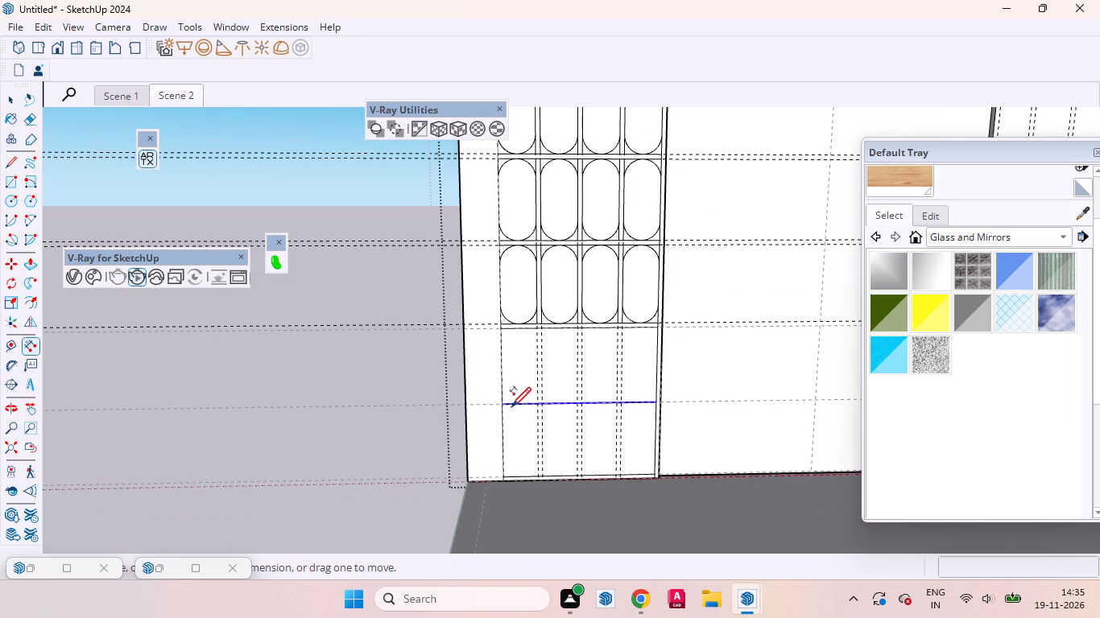
left_click(502, 406)
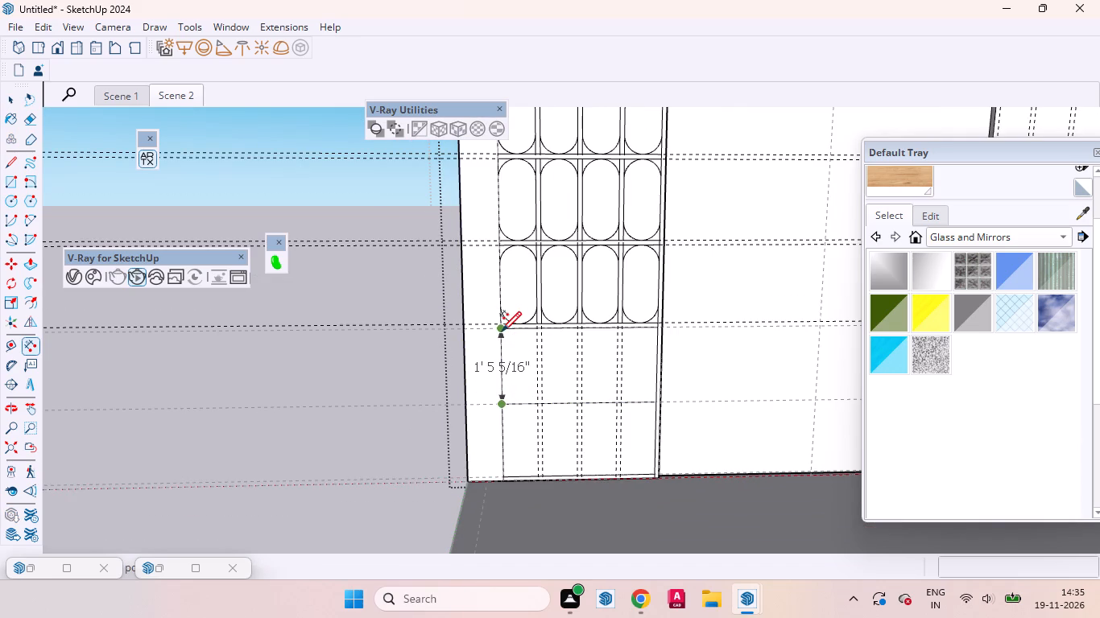
key("space")
scroll(505, 352, "up", 5)
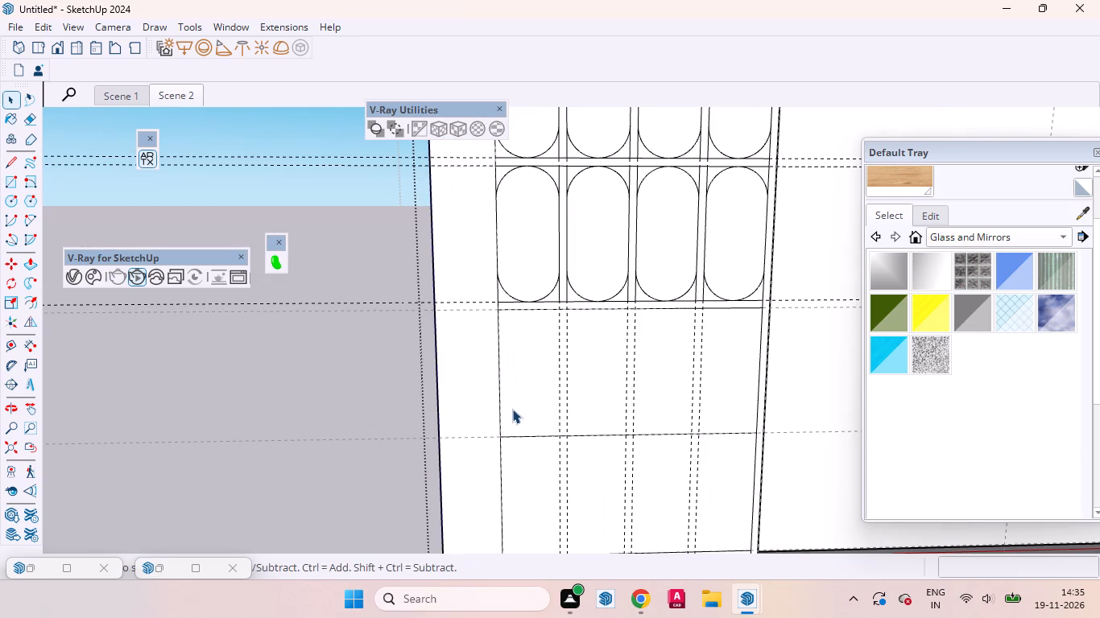
key("d")
left_click(499, 440)
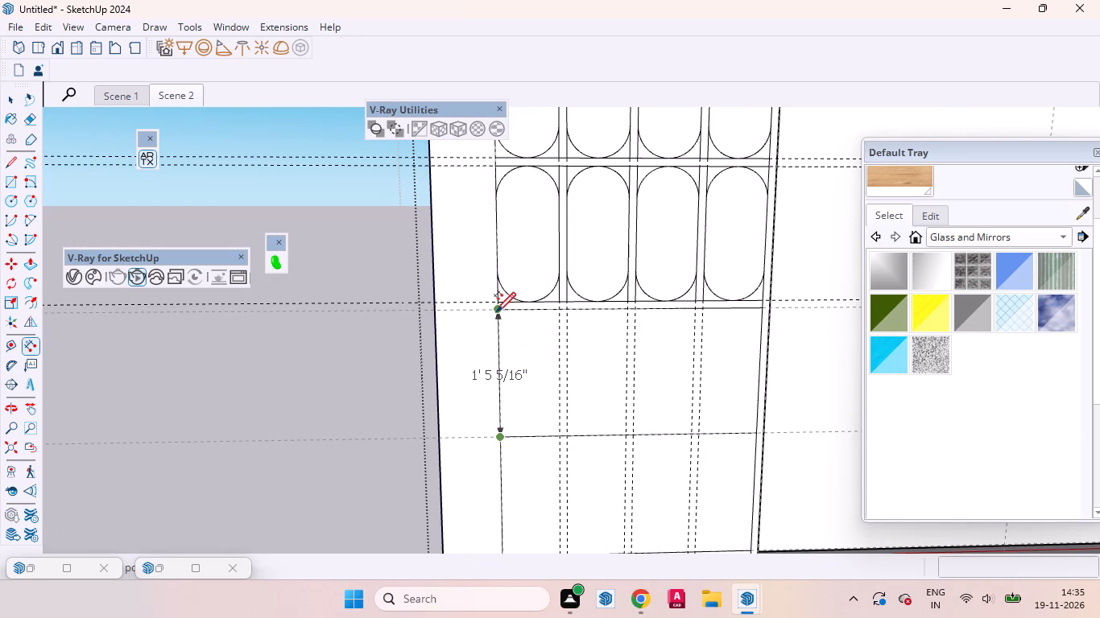
key("space")
left_click(523, 352)
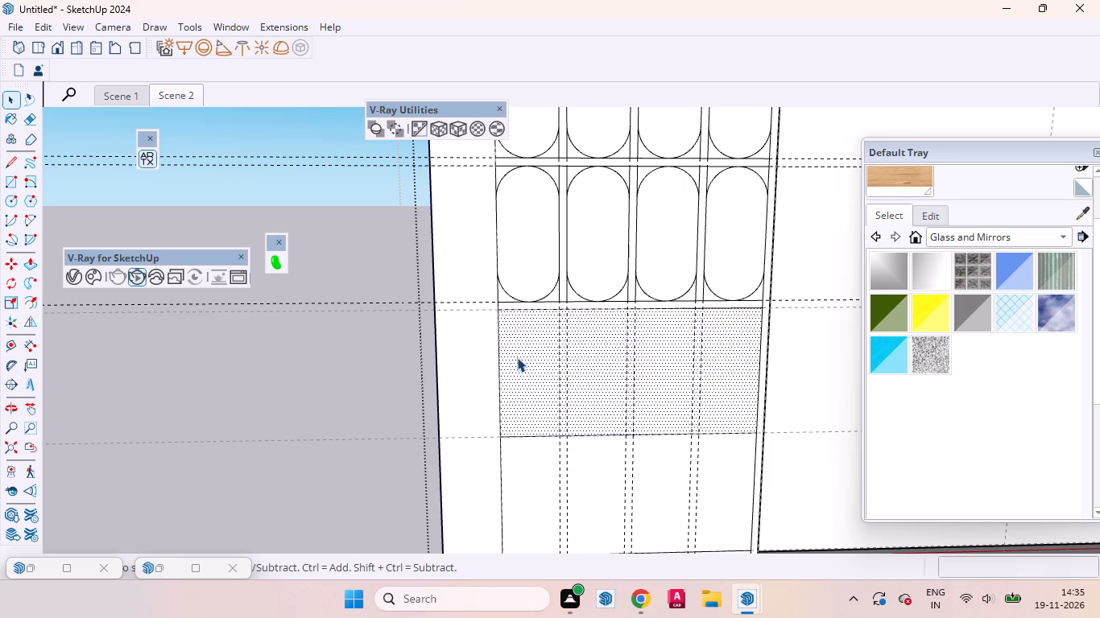
Measure the height of the lower blank bay, from its bottom line up to the divider line.
scroll(515, 359, "down", 7)
scroll(535, 423, "up", 3)
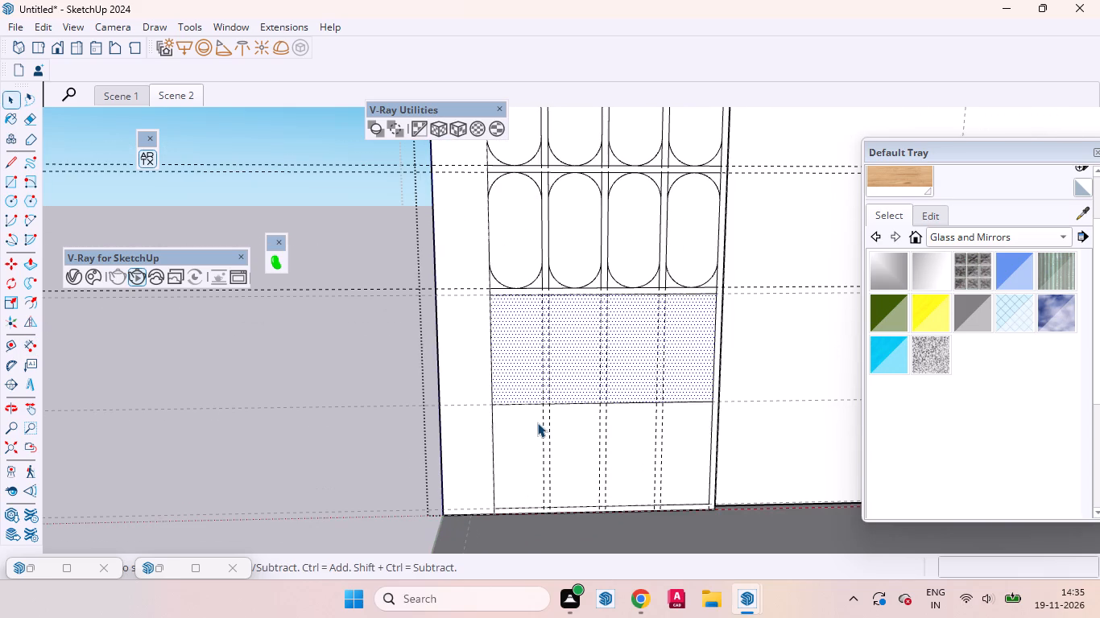
scroll(515, 443, "down", 1)
scroll(515, 446, "up", 1)
scroll(515, 447, "down", 13)
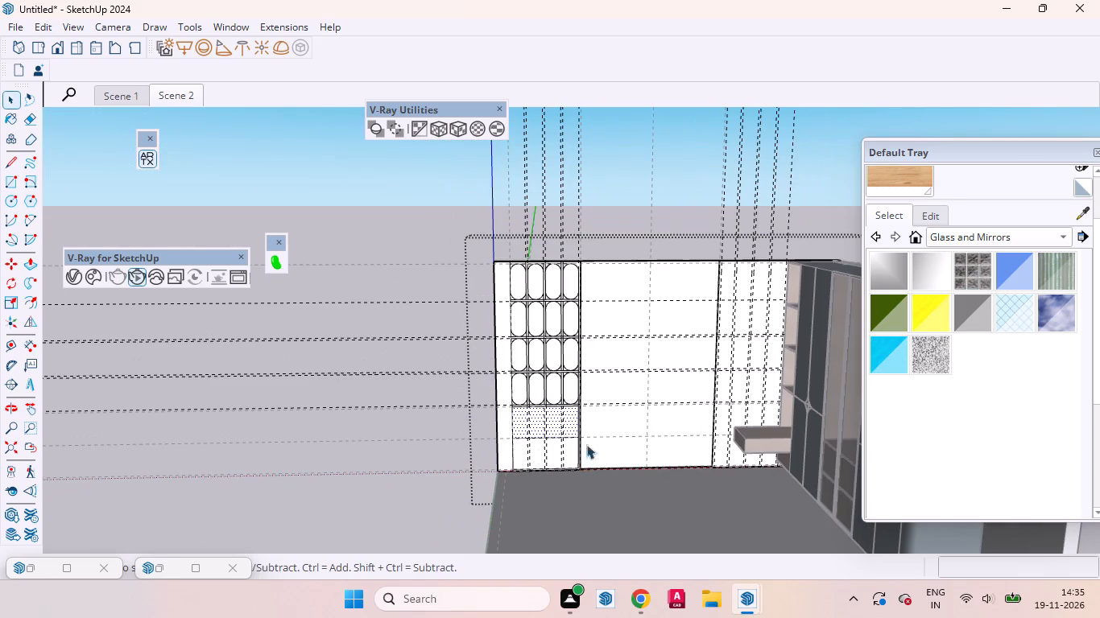
scroll(515, 440, "up", 3)
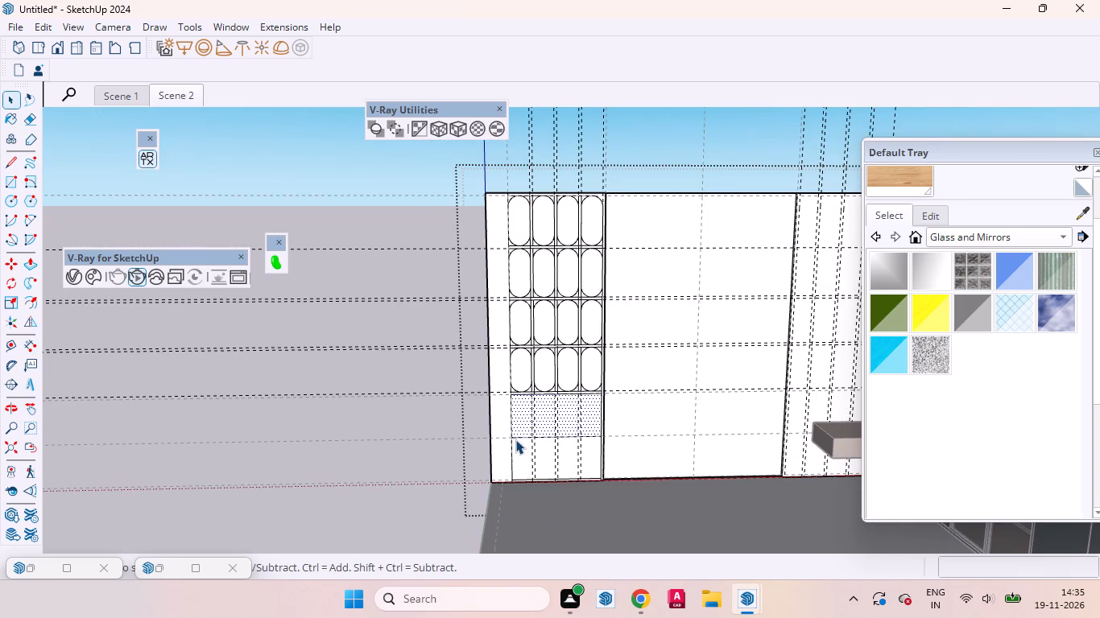
scroll(516, 406, "up", 7)
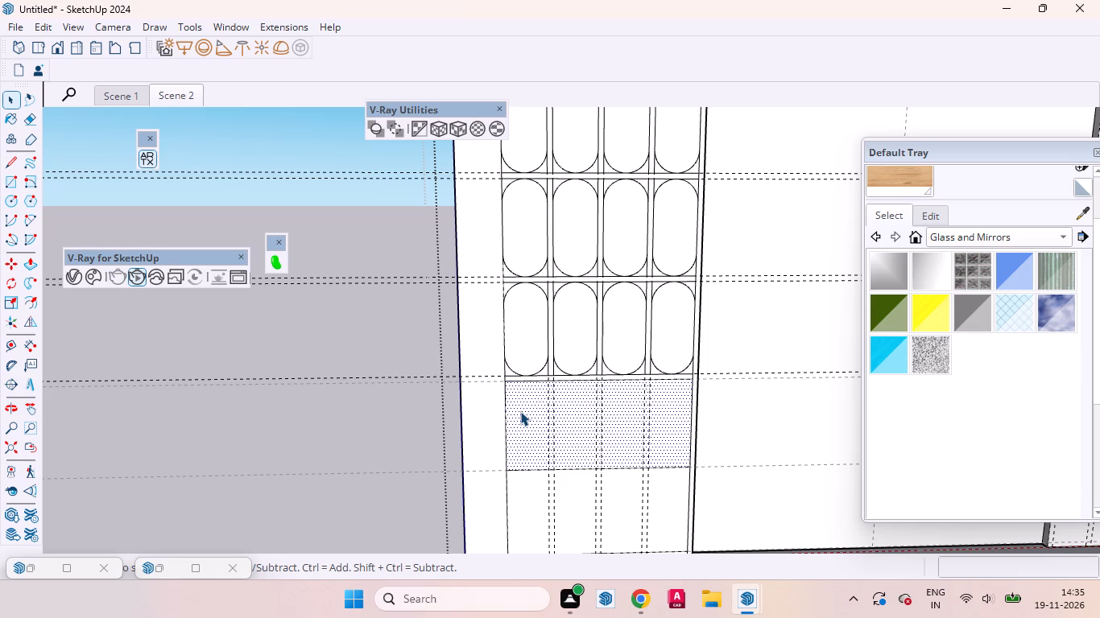
scroll(520, 412, "down", 14)
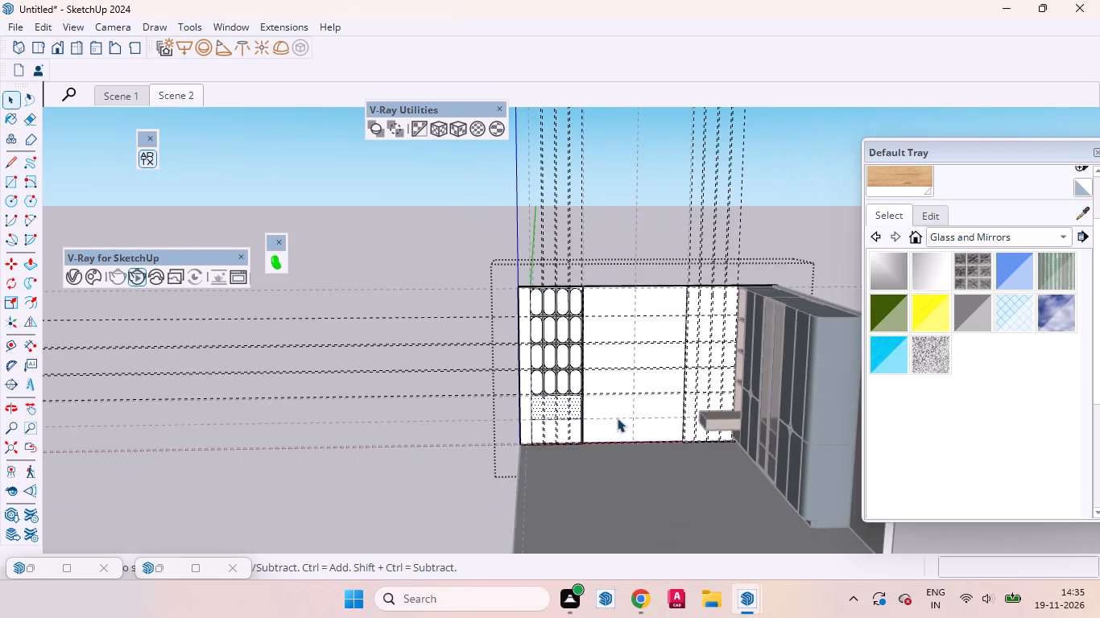
middle_click_drag(597, 440, 511, 453)
scroll(528, 419, "up", 17)
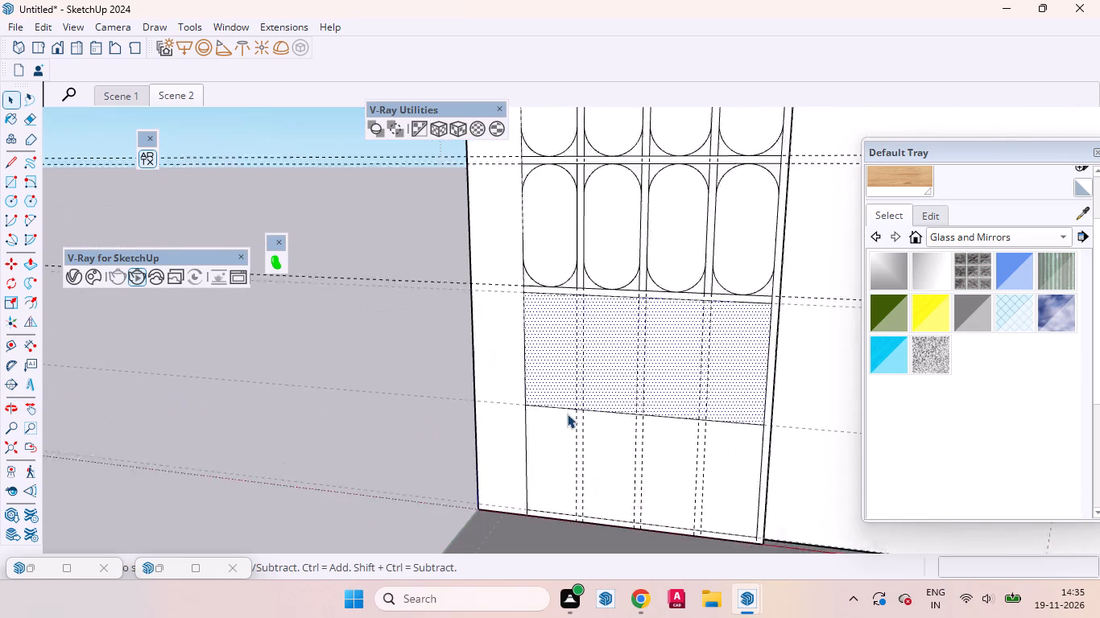
scroll(567, 414, "up", 1)
key("d")
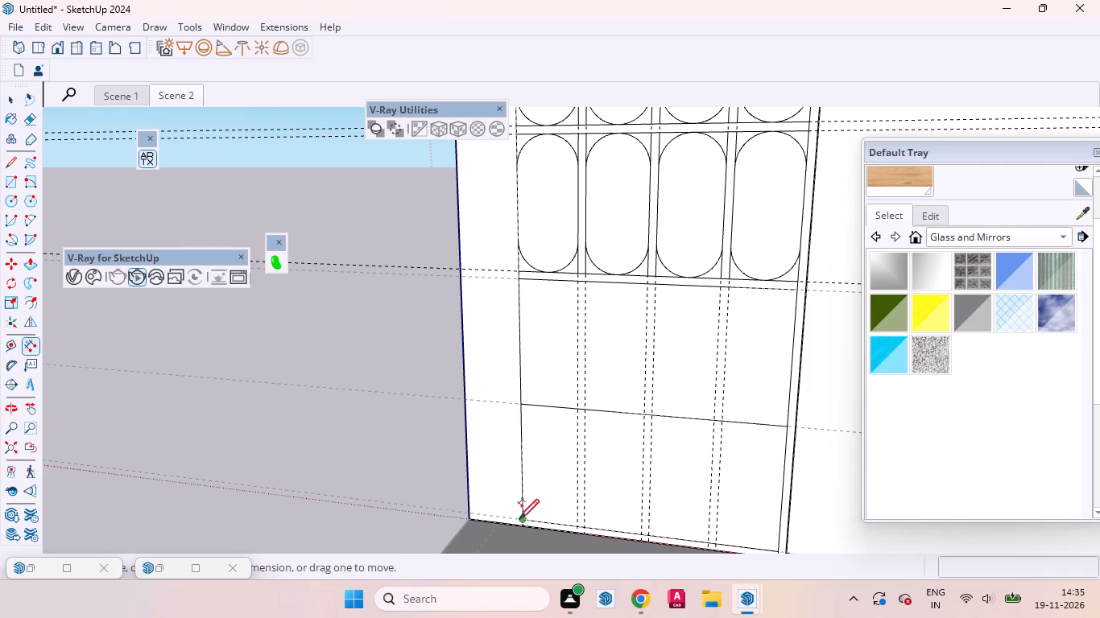
left_click(522, 517)
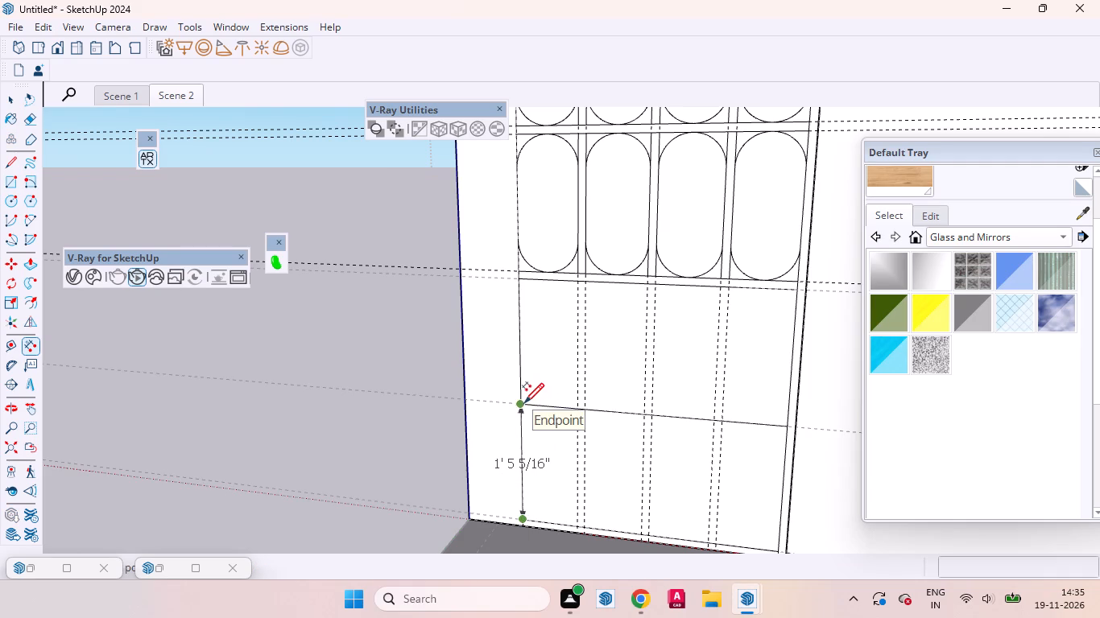
key("space")
Copy the divider line 1" straight down along the vertical axis.
left_click(548, 368)
middle_click_drag(562, 390, 628, 396)
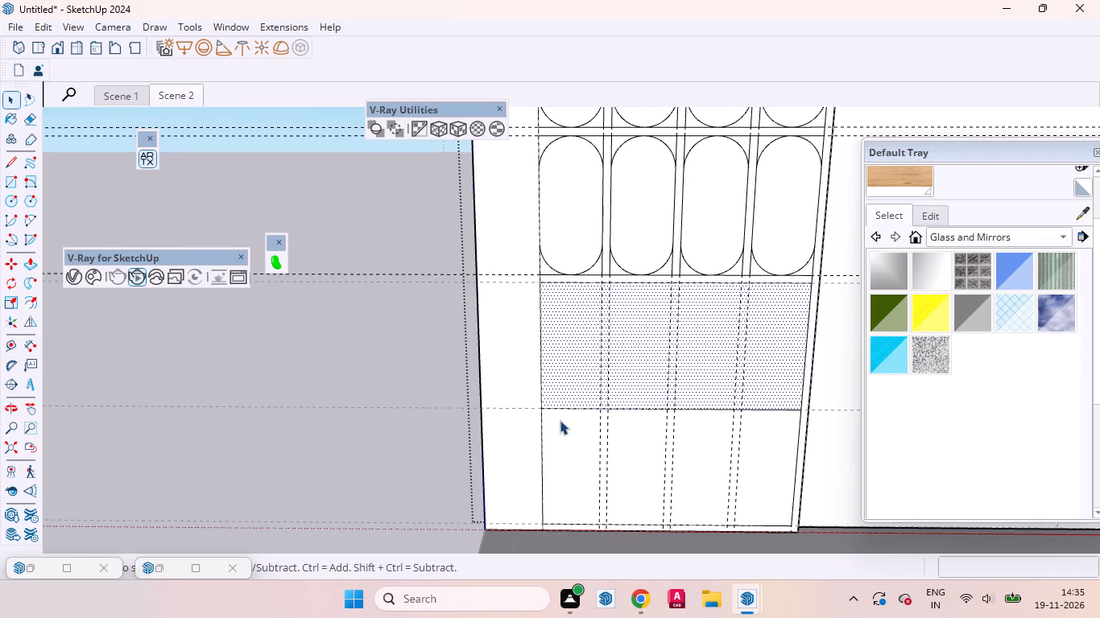
left_click(567, 409)
key("m")
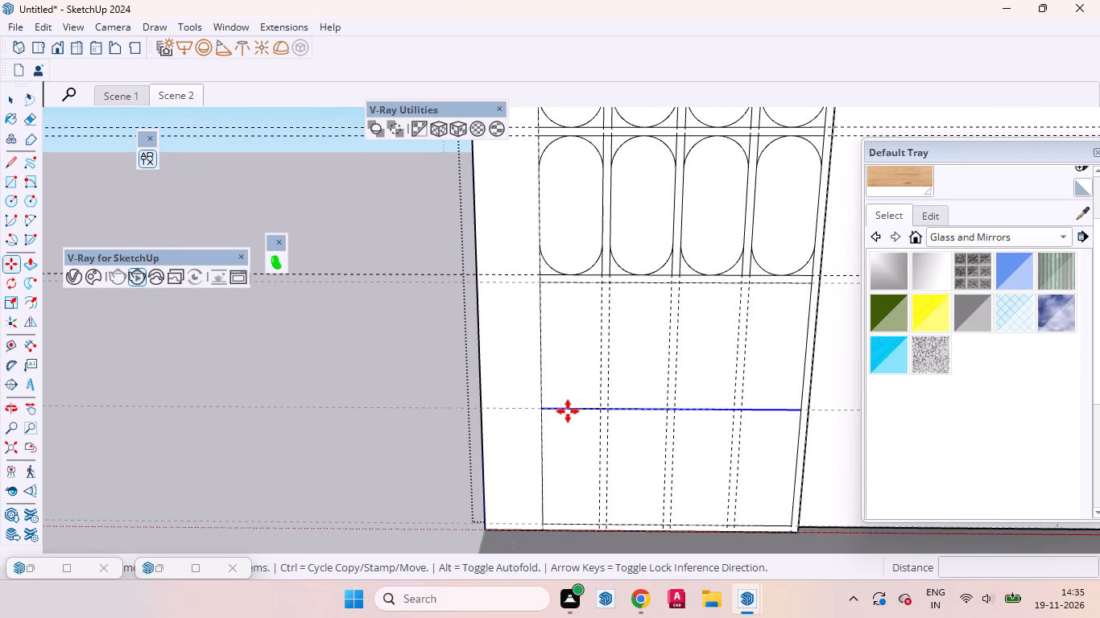
scroll(568, 411, "up", 3)
left_click(568, 411)
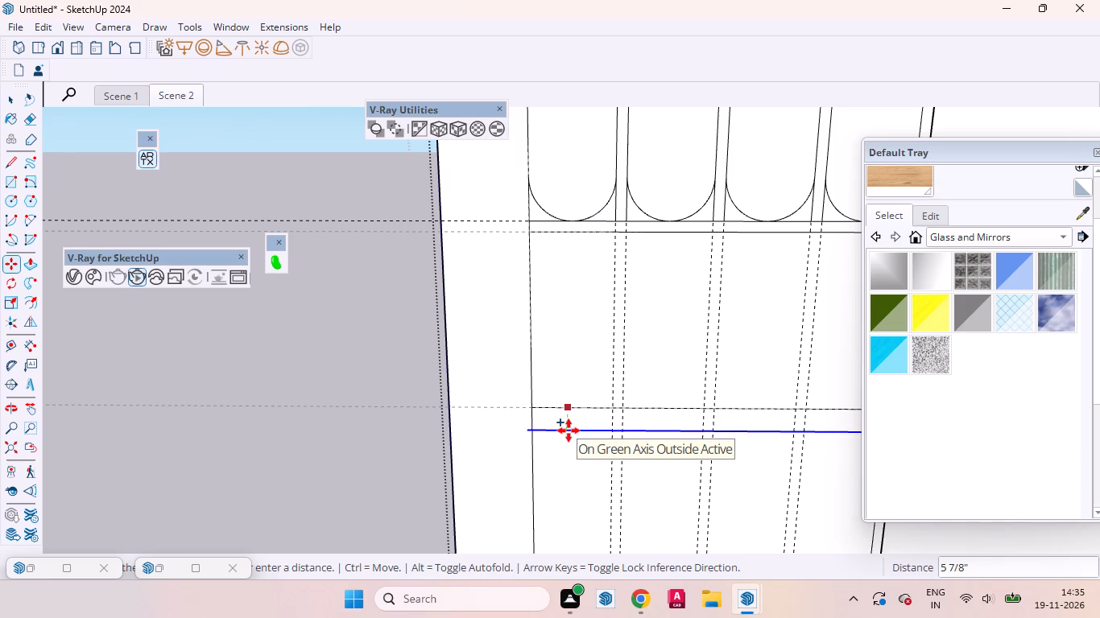
key("Up")
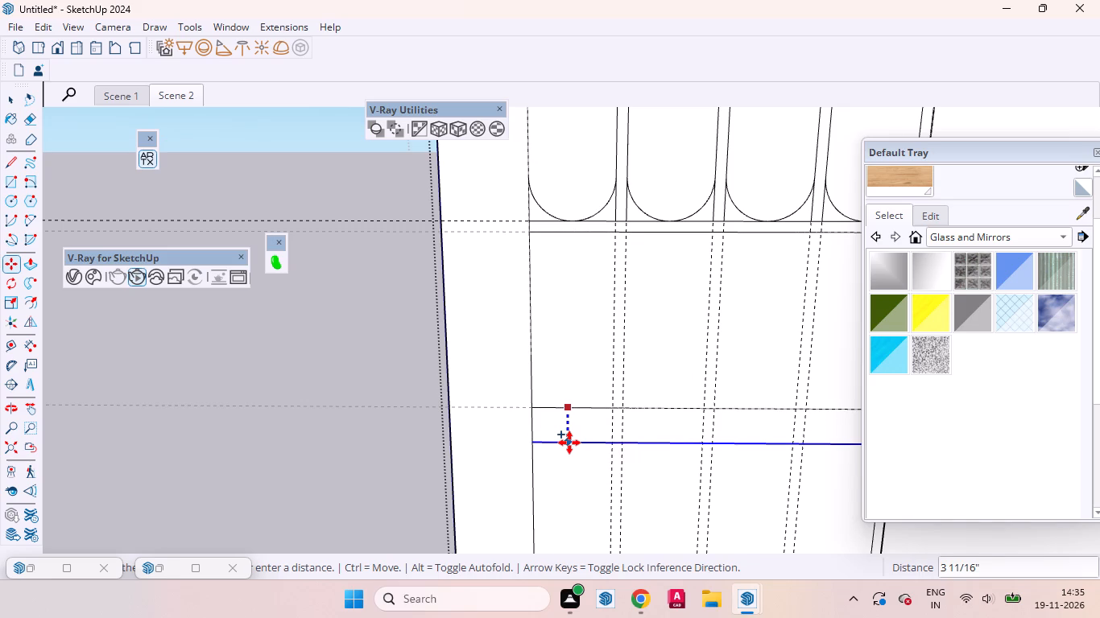
key("1")
key("Return")
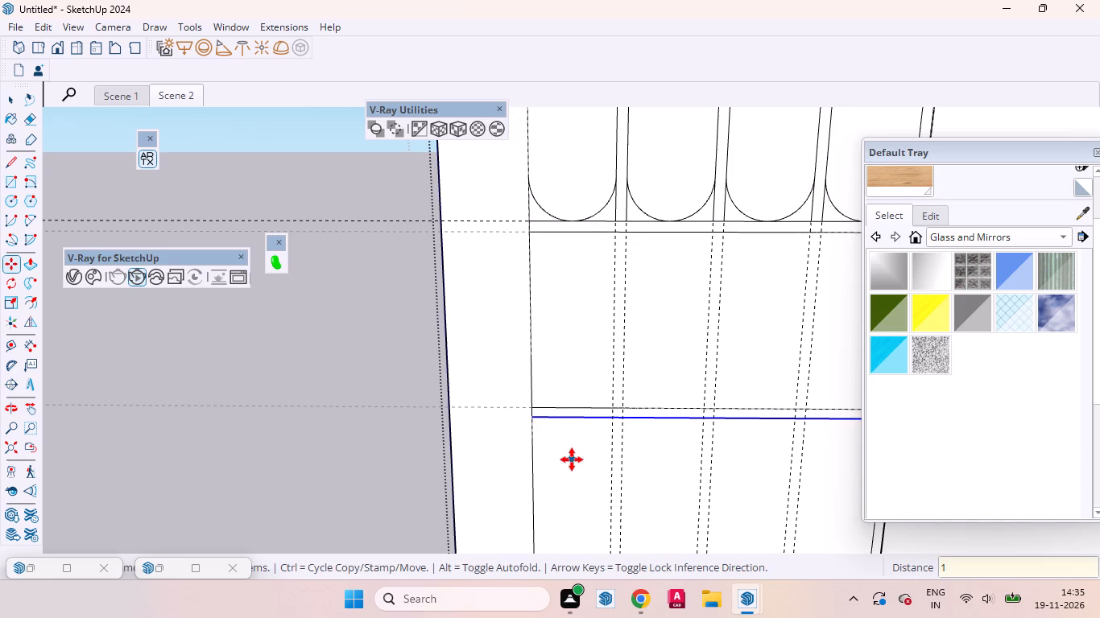
Measure the height from the copied divider line up to the line under the rounded panels.
key("d")
left_click(528, 419)
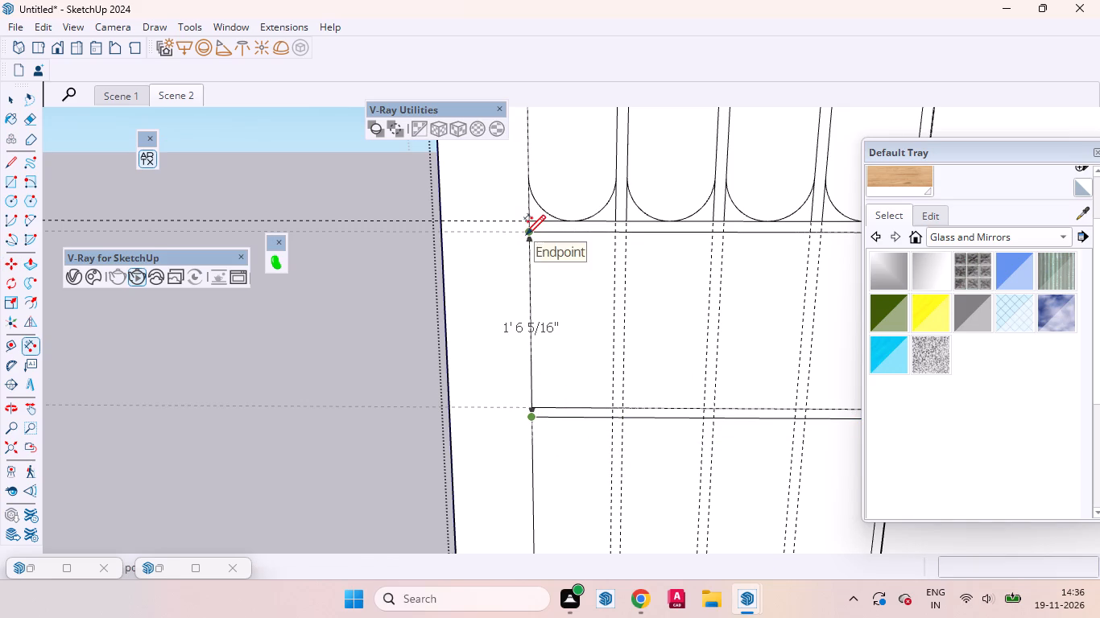
key("space")
Erase the original upper divider line, keeping the copy 1" below it.
left_click(552, 407)
right_click(552, 407)
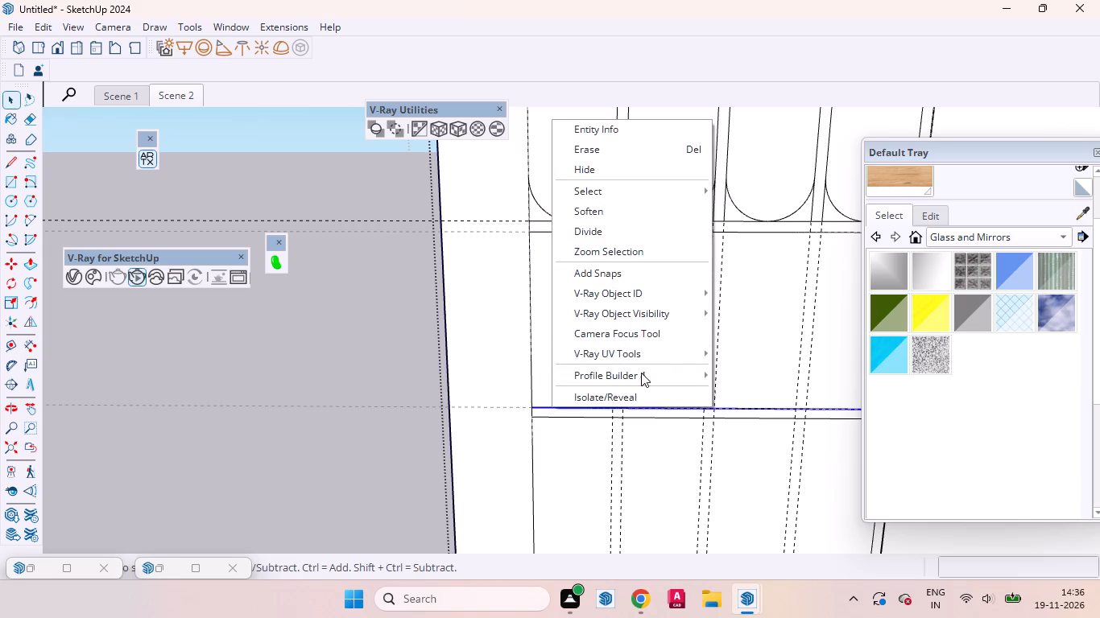
left_click(587, 147)
Draw a rectangle filling the first column of the bay below the rounded panels, between the bay's bottom line and upper line.
left_click(587, 282)
scroll(519, 367, "down", 3)
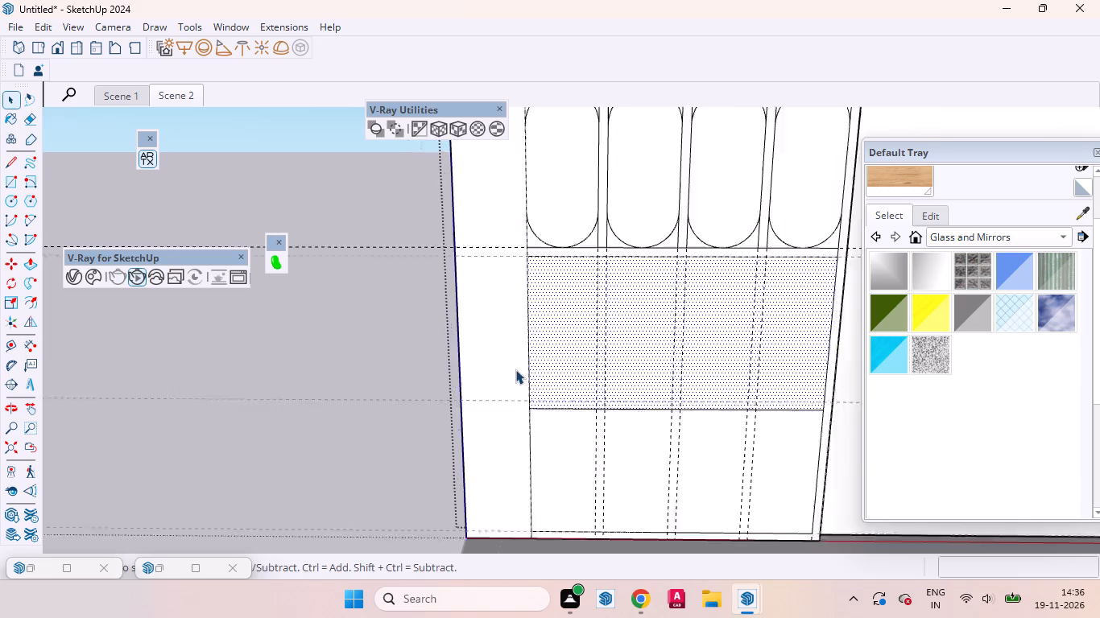
scroll(515, 369, "down", 5)
key("r")
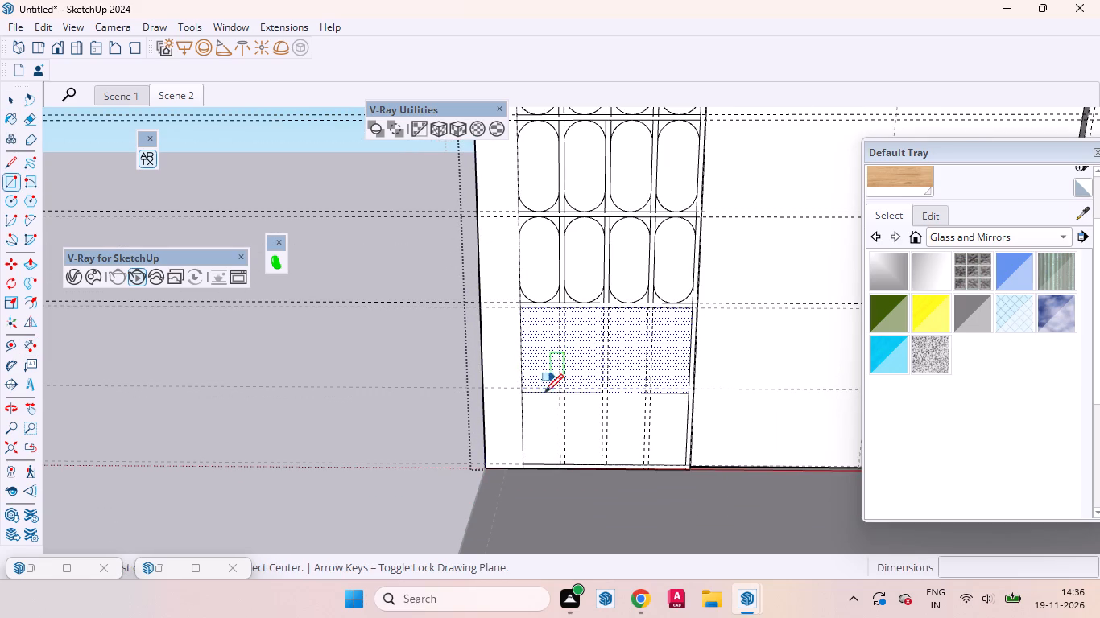
left_click(523, 393)
scroll(554, 321, "up", 5)
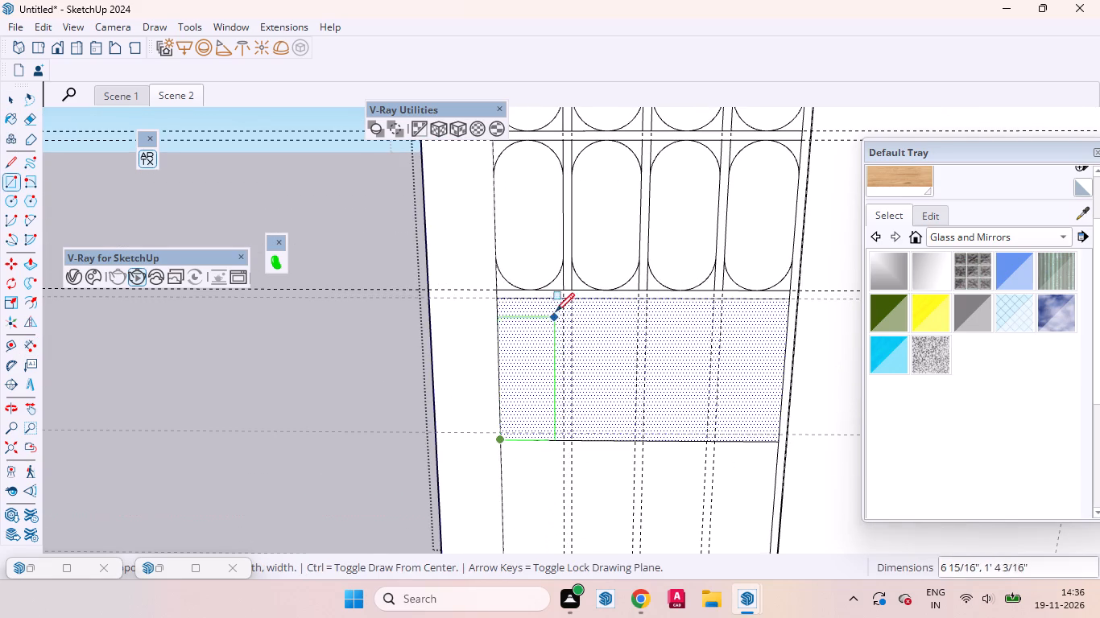
left_click(561, 302)
Draw rectangles in the bay's other three columns between the vertical guides, the second column's about 8" by 1' 6 5/16".
scroll(578, 428, "up", 3)
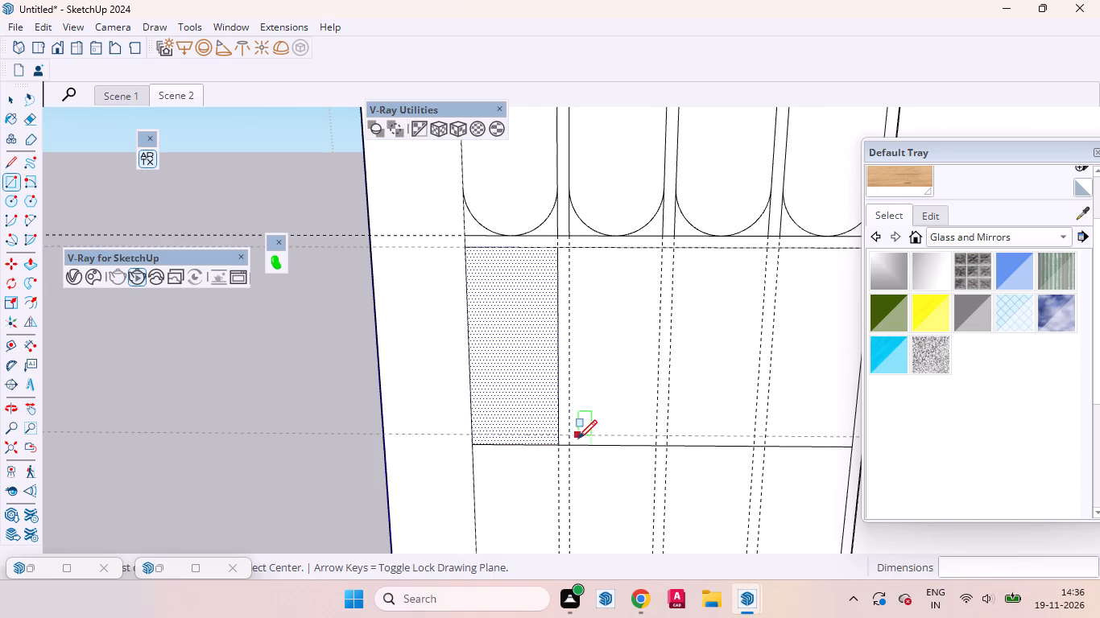
left_click(573, 443)
left_click(660, 249)
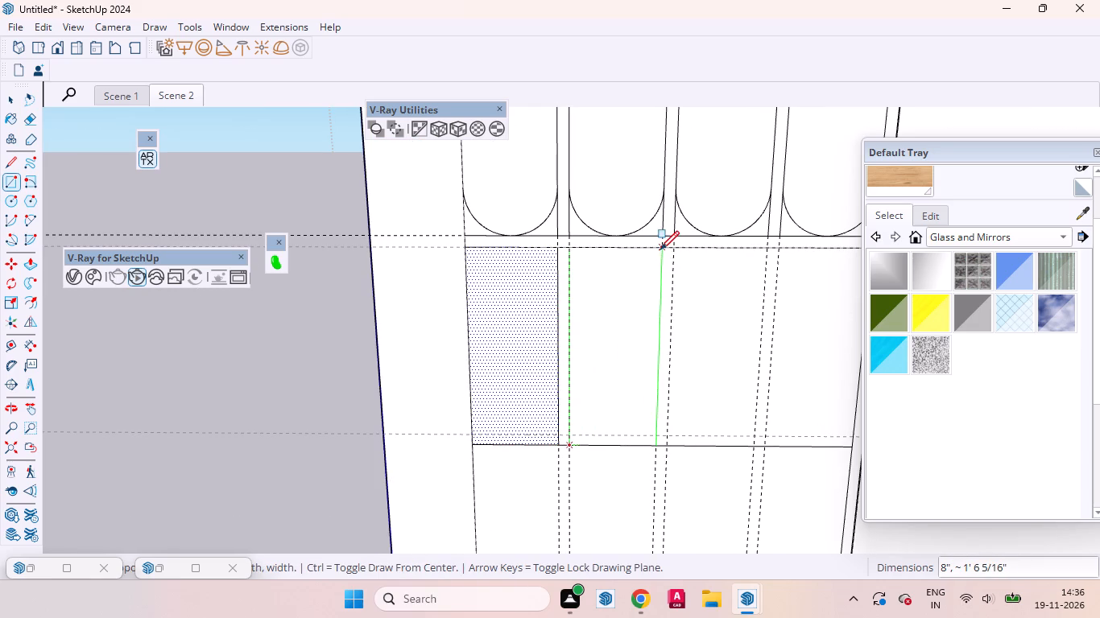
left_click(670, 442)
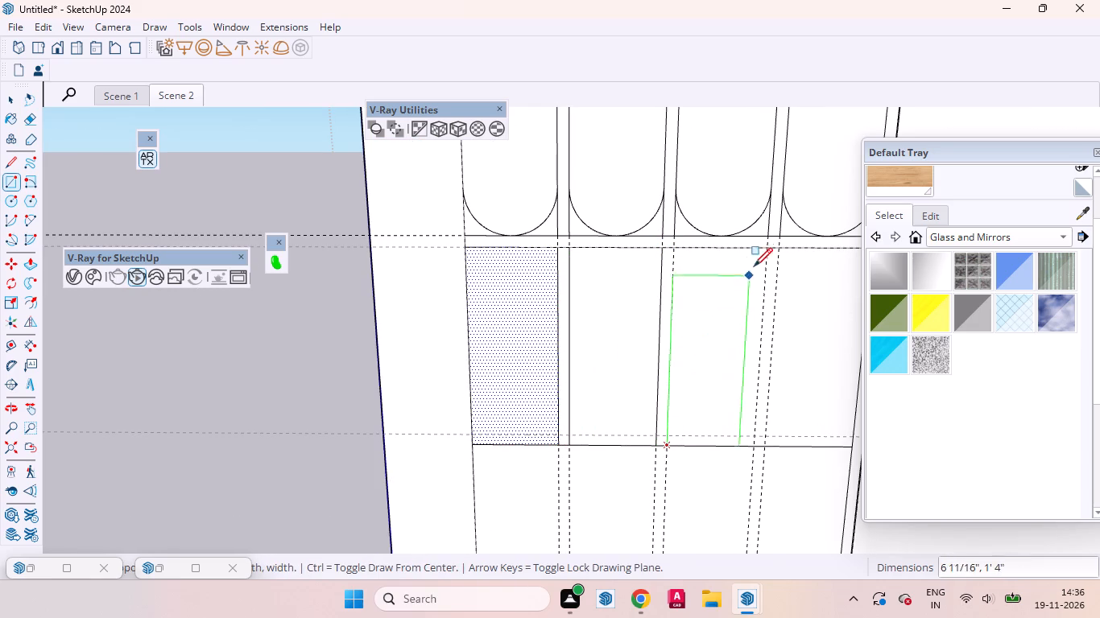
left_click(766, 249)
scroll(319, 410, "down", 4)
scroll(553, 435, "up", 2)
left_click(674, 435)
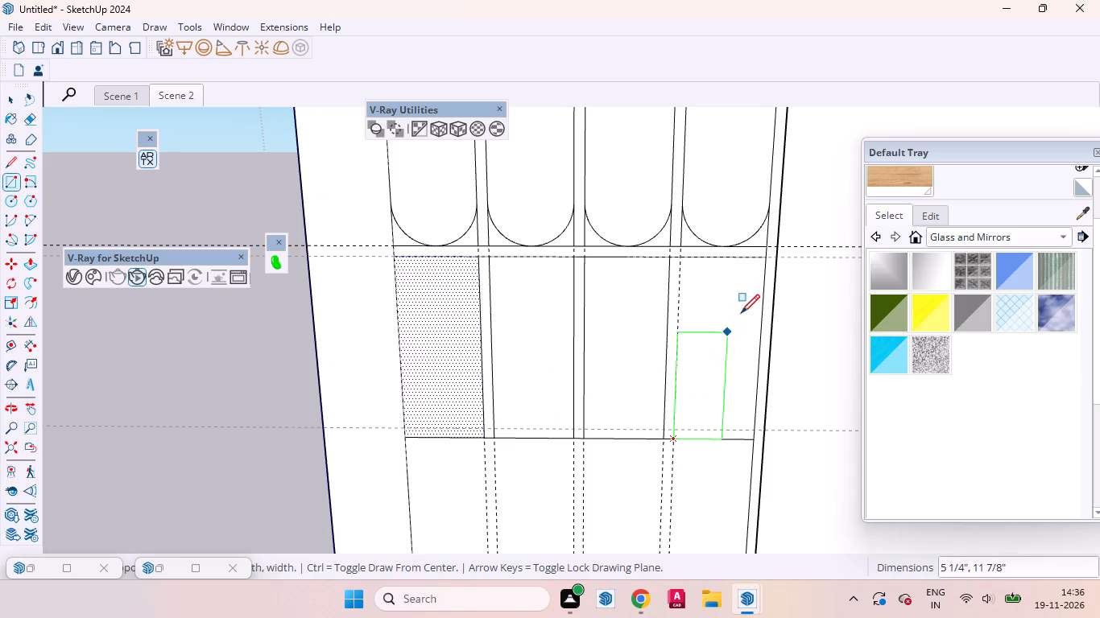
left_click(763, 258)
key("space")
Round all four corners of the fourth column's rectangle with tangent arcs about 5 11/16" long, meeting at the top and bottom edge midpoints.
left_click(610, 354)
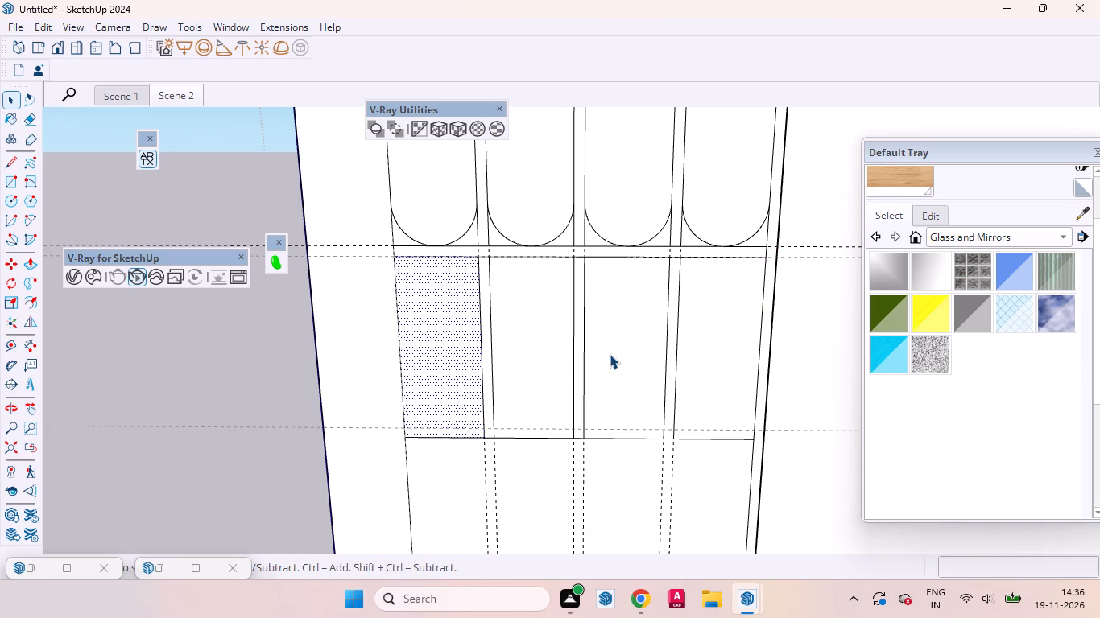
scroll(575, 376, "down", 3)
key("a")
scroll(677, 423, "up", 3)
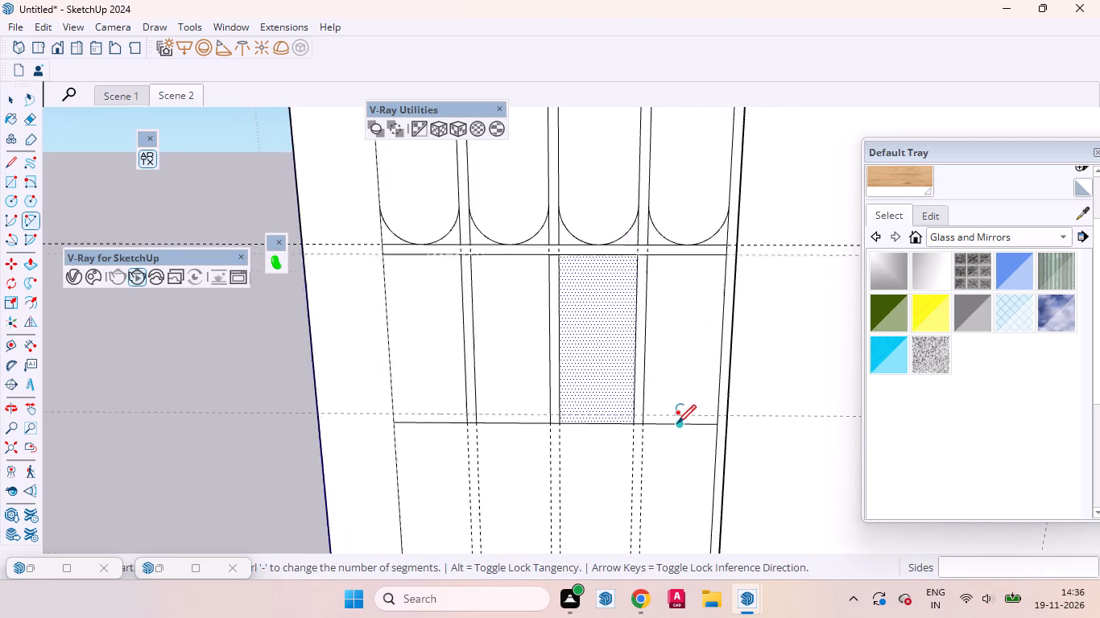
left_click(681, 425)
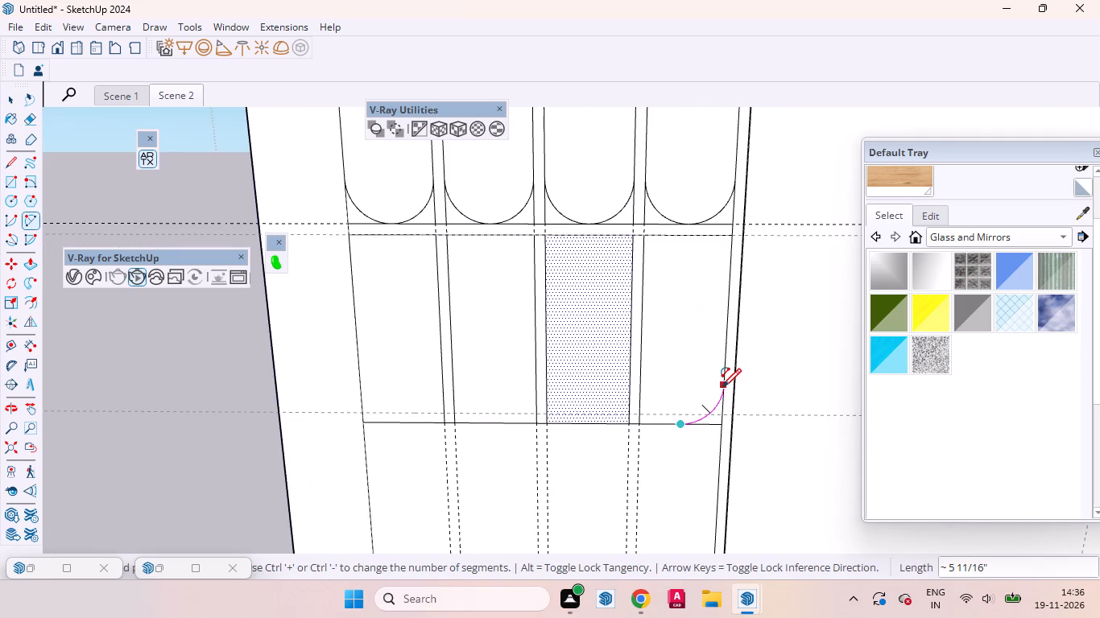
double_click(722, 387)
left_click(680, 428)
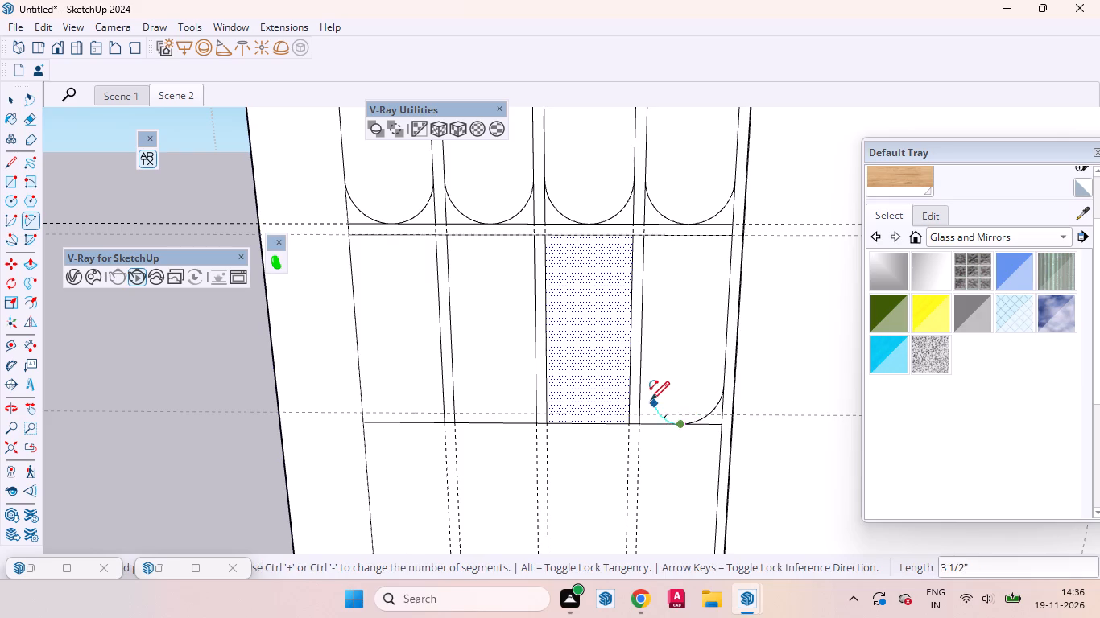
double_click(643, 381)
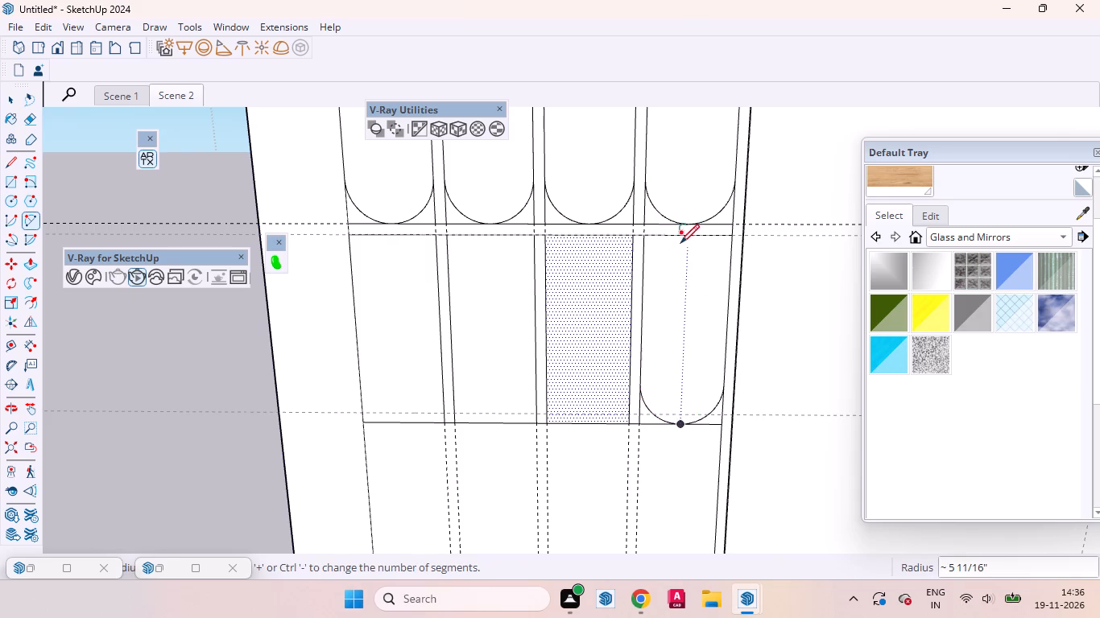
left_click(684, 239)
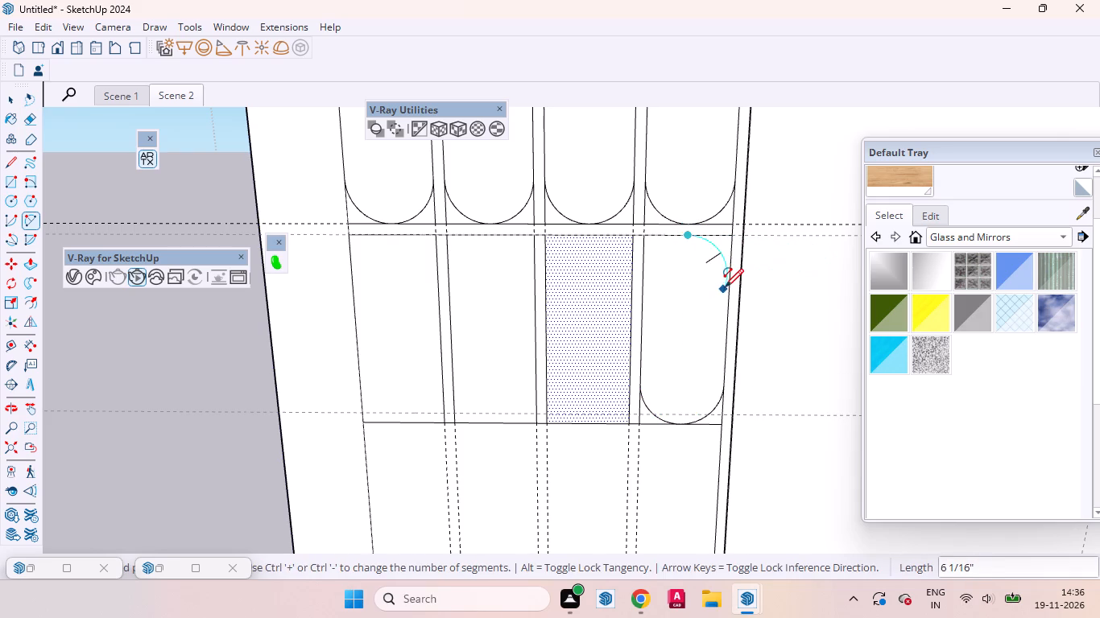
double_click(726, 282)
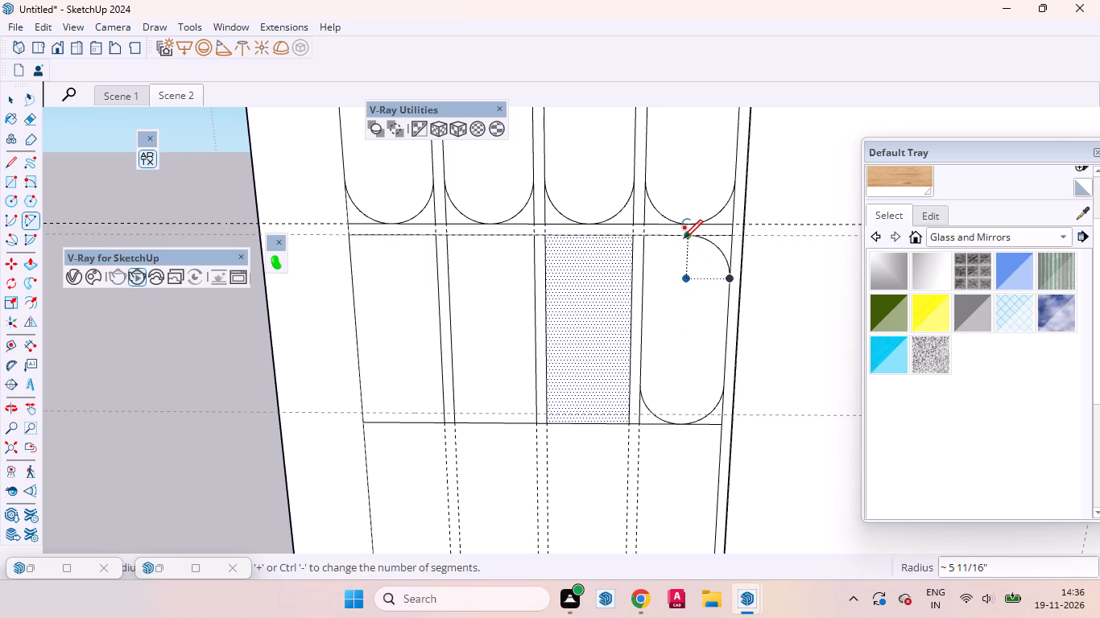
left_click(684, 238)
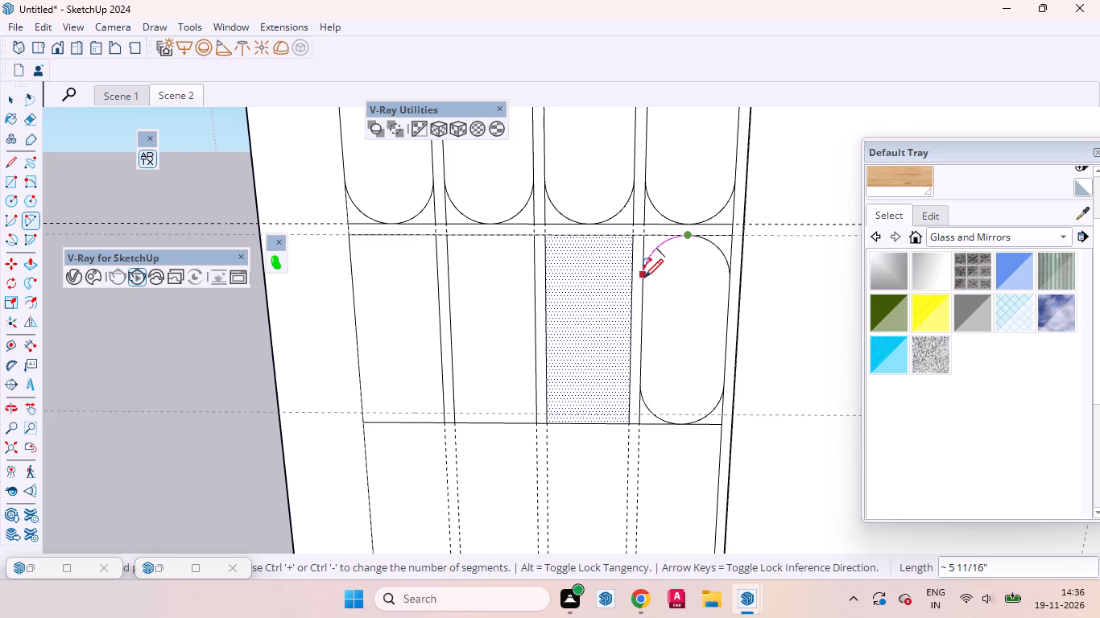
double_click(644, 281)
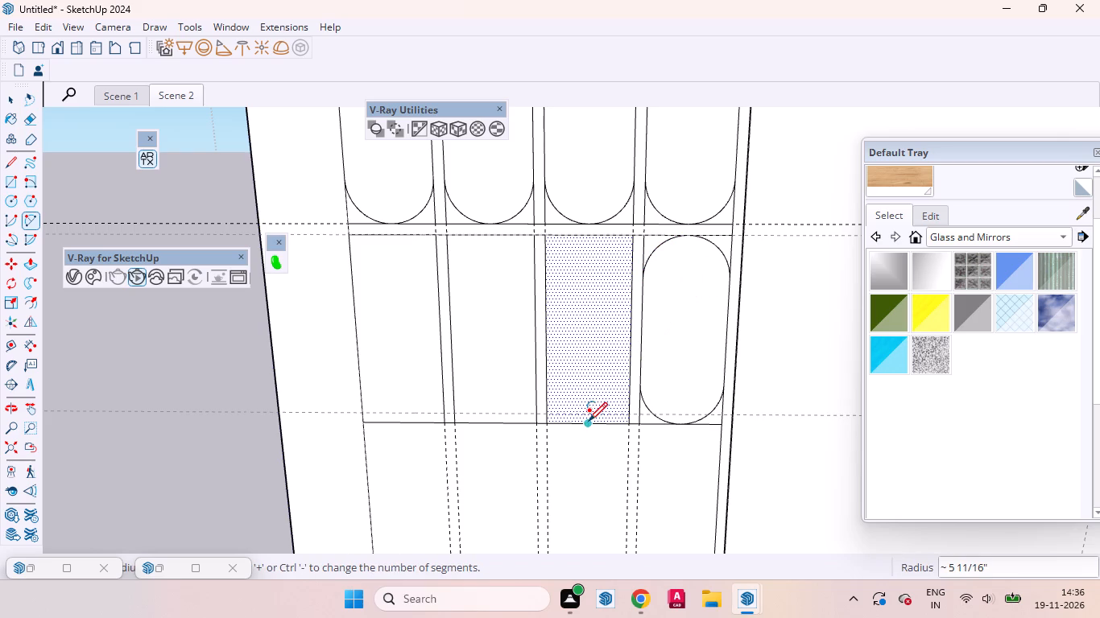
Round all four corners of the third column's rectangle with tangent arcs about 5 11/16" long from its bottom and top edge midpoints.
left_click(589, 421)
double_click(630, 385)
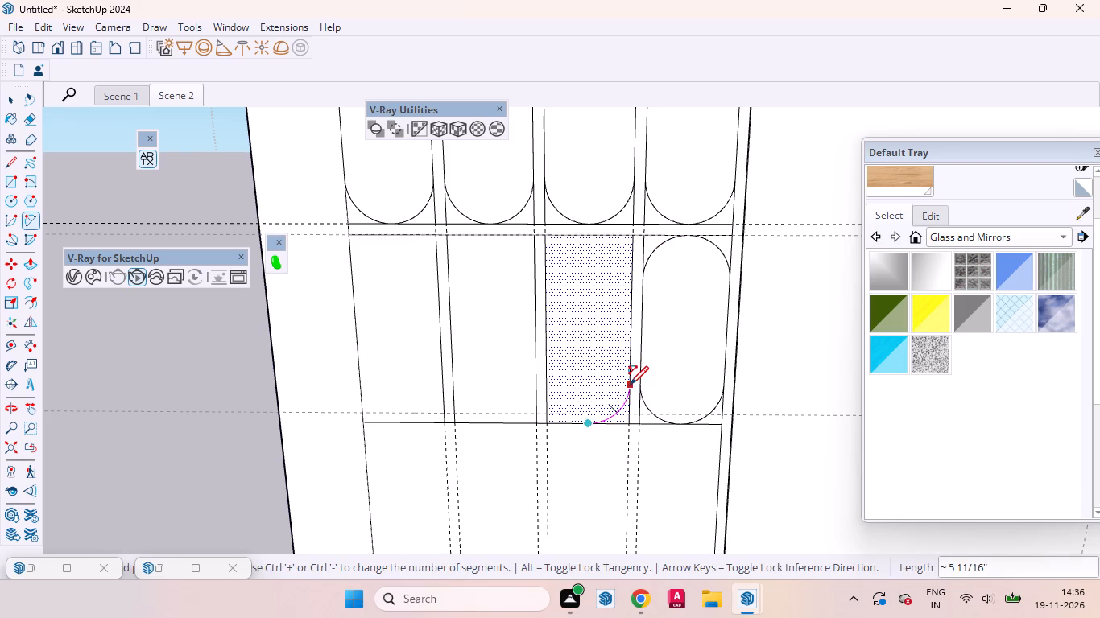
left_click(586, 425)
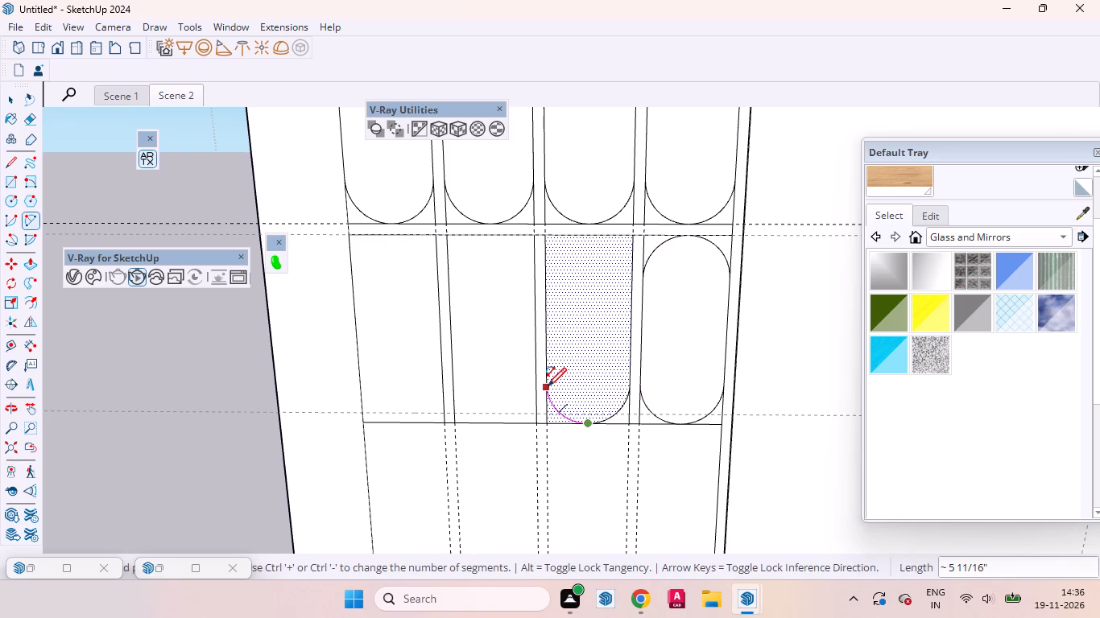
double_click(548, 385)
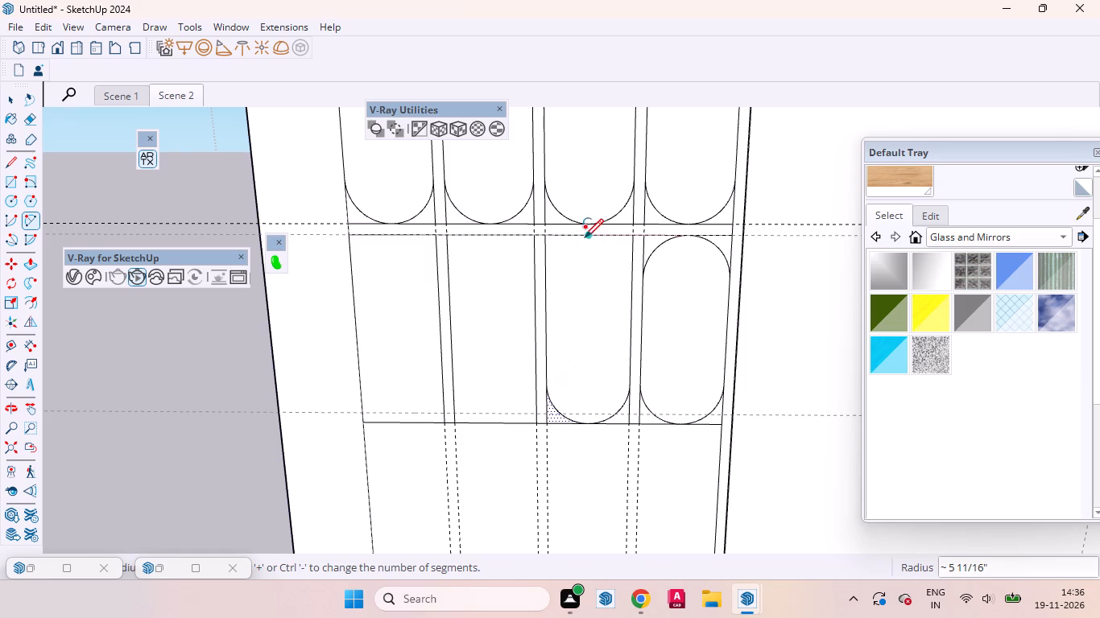
left_click(588, 237)
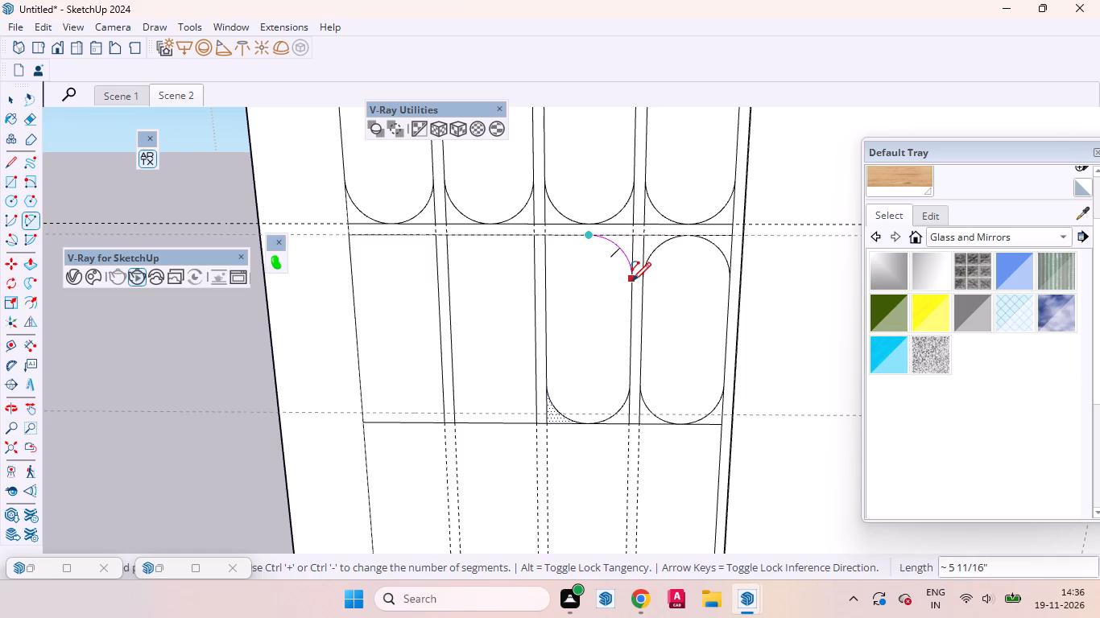
double_click(632, 281)
left_click(586, 236)
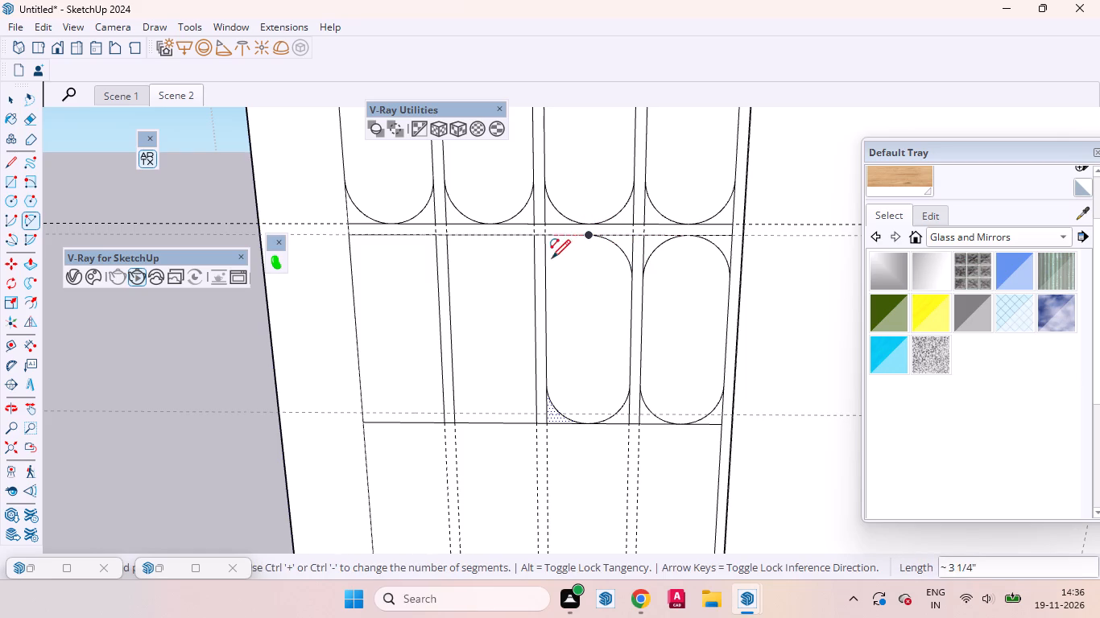
double_click(548, 278)
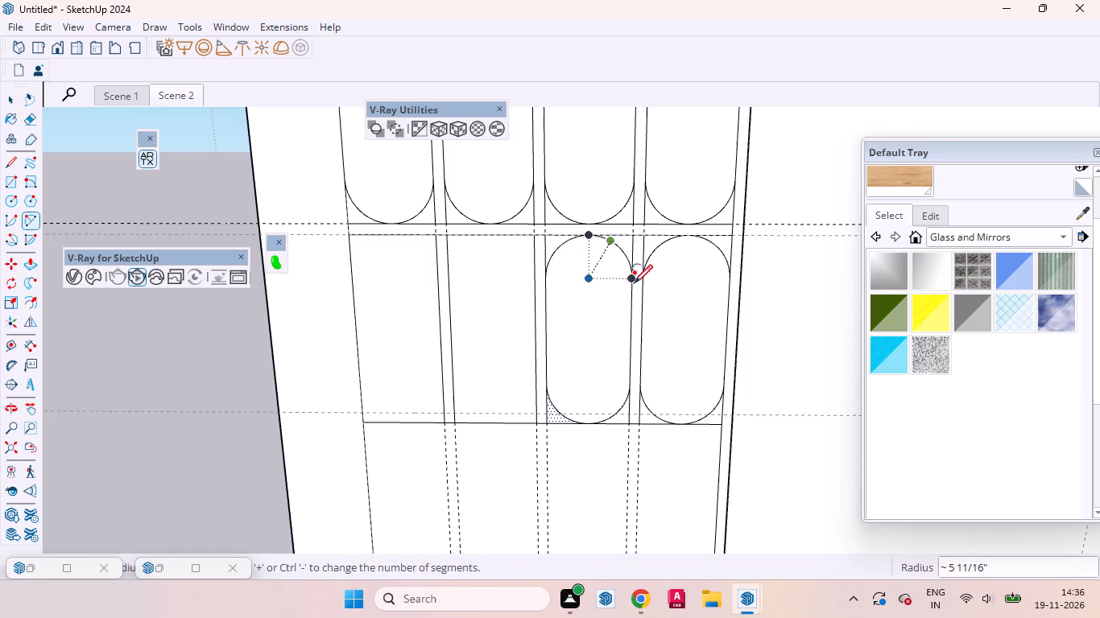
Round both bottom corners of the second column's rectangle with tangent arcs about 5 11/16" long from the bottom edge's midpoint.
left_click(494, 421)
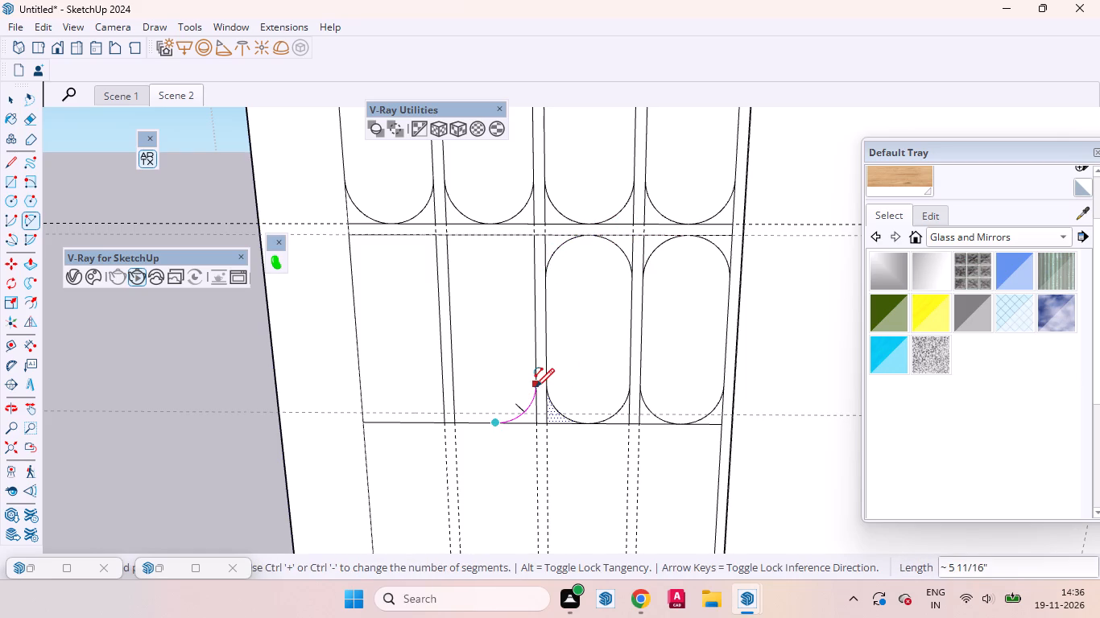
double_click(536, 387)
left_click(494, 421)
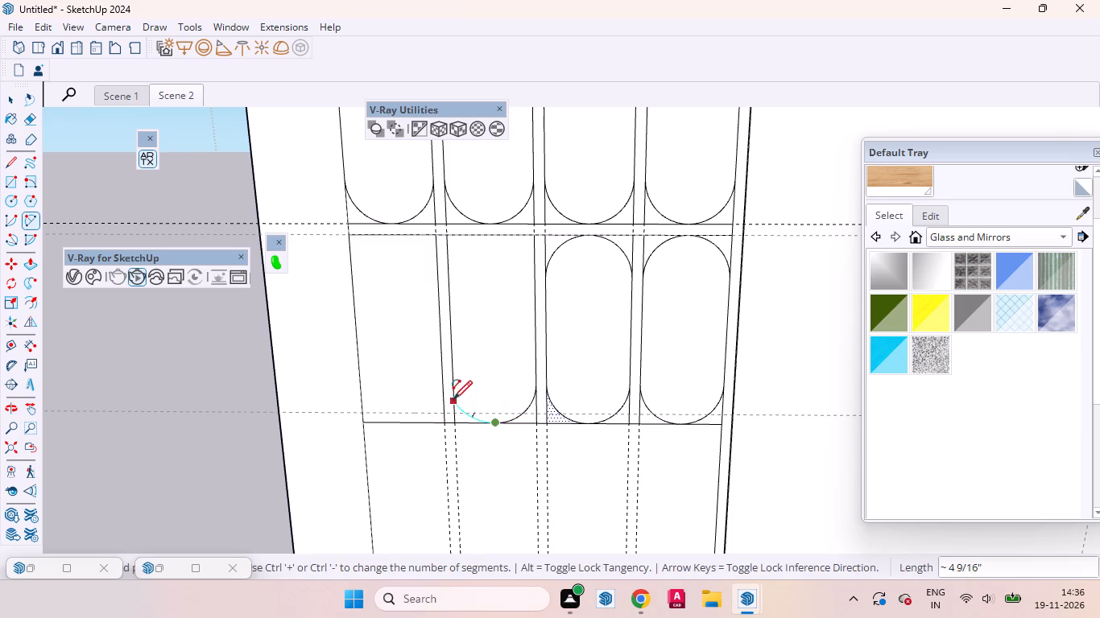
double_click(455, 384)
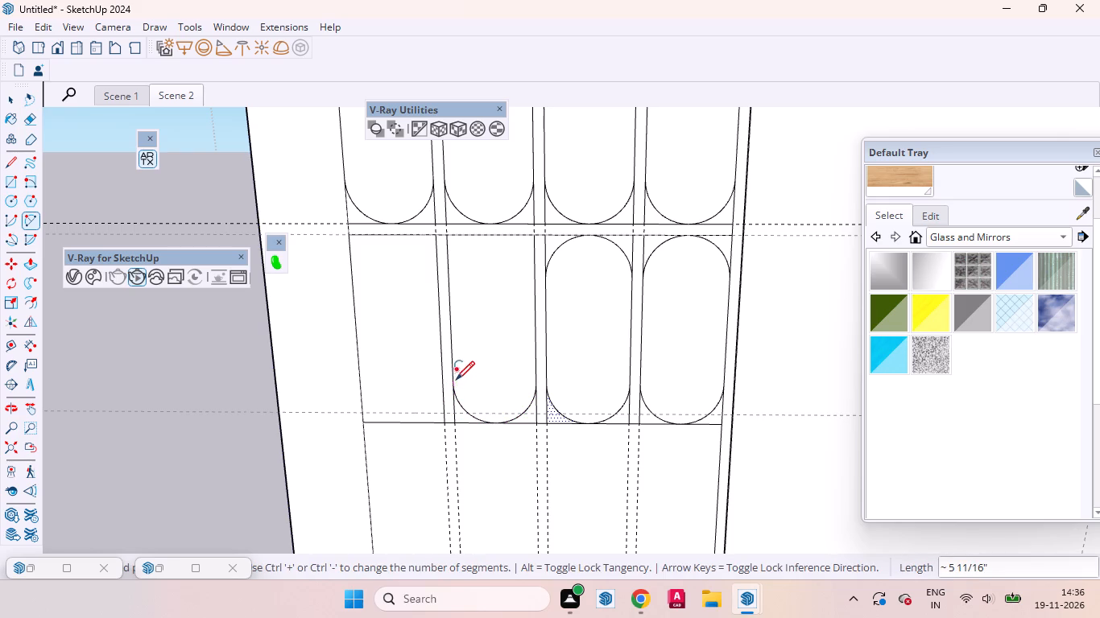
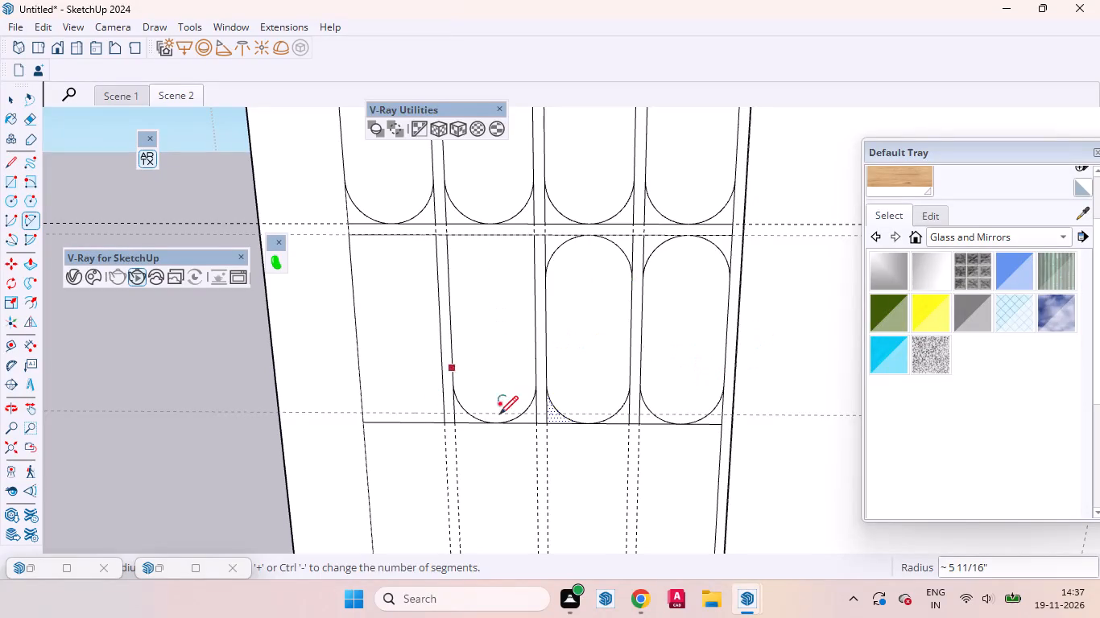
Round both top corners of the second column's rectangle with tangent arcs about 5 11/16" long from the top edge's midpoint.
left_click(490, 234)
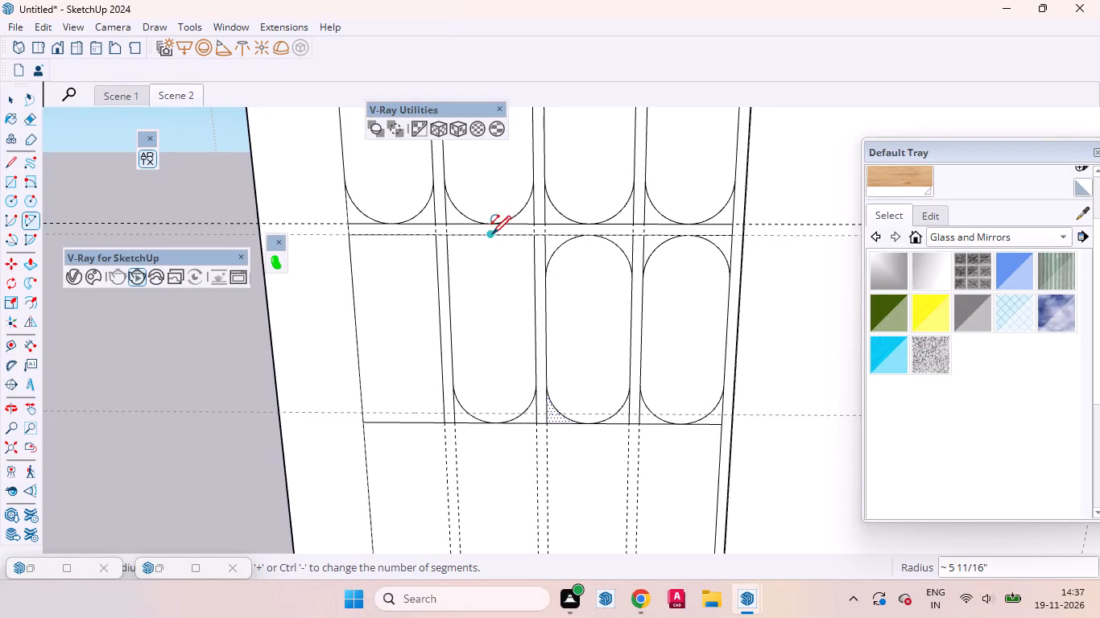
double_click(535, 278)
scroll(740, 295, "down", 1)
scroll(737, 290, "up", 1)
scroll(732, 284, "down", 3)
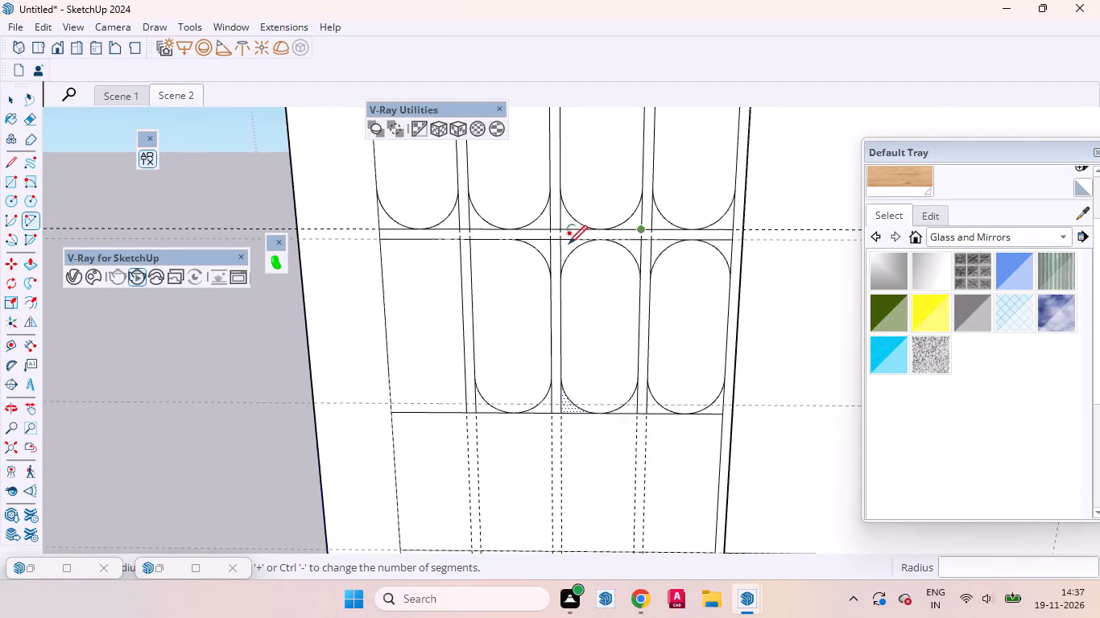
scroll(569, 244, "down", 2)
scroll(500, 272, "up", 6)
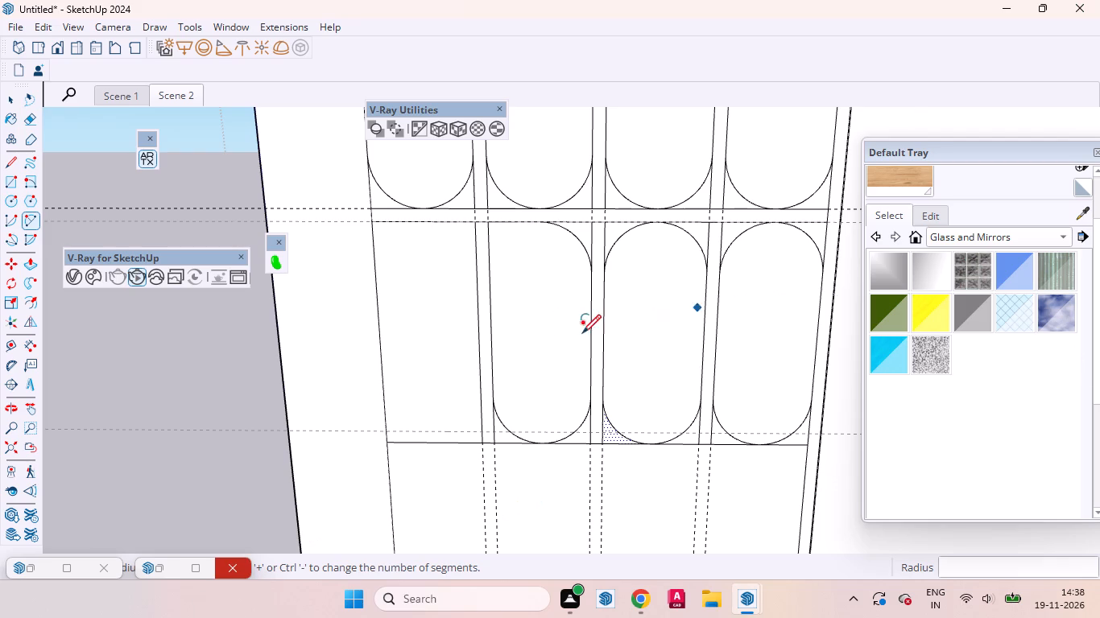
left_click(540, 220)
scroll(500, 254, "up", 3)
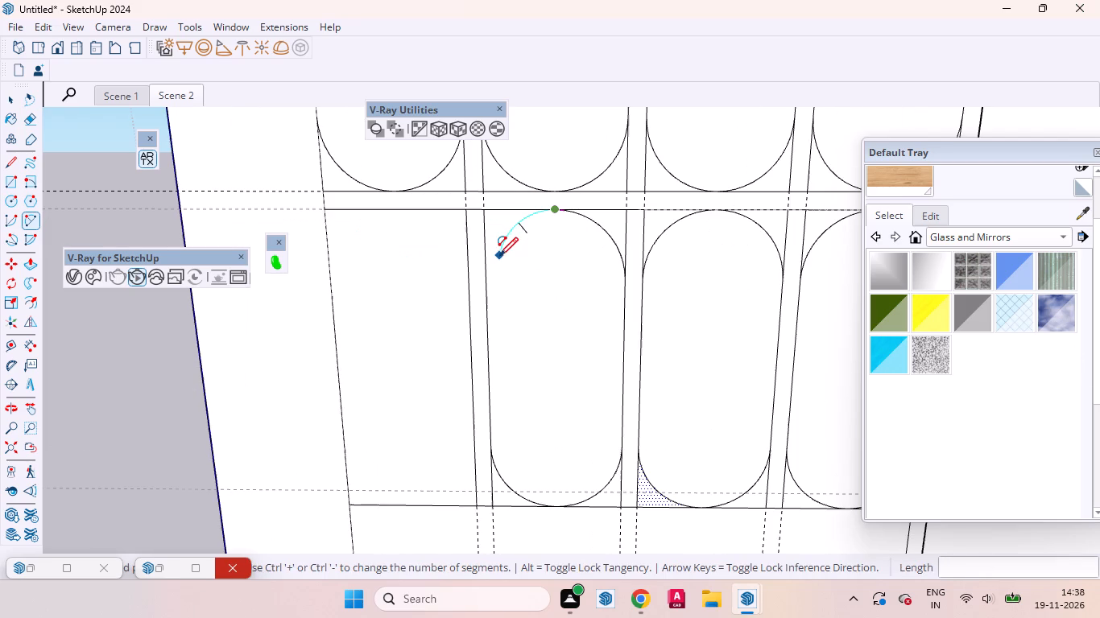
double_click(484, 278)
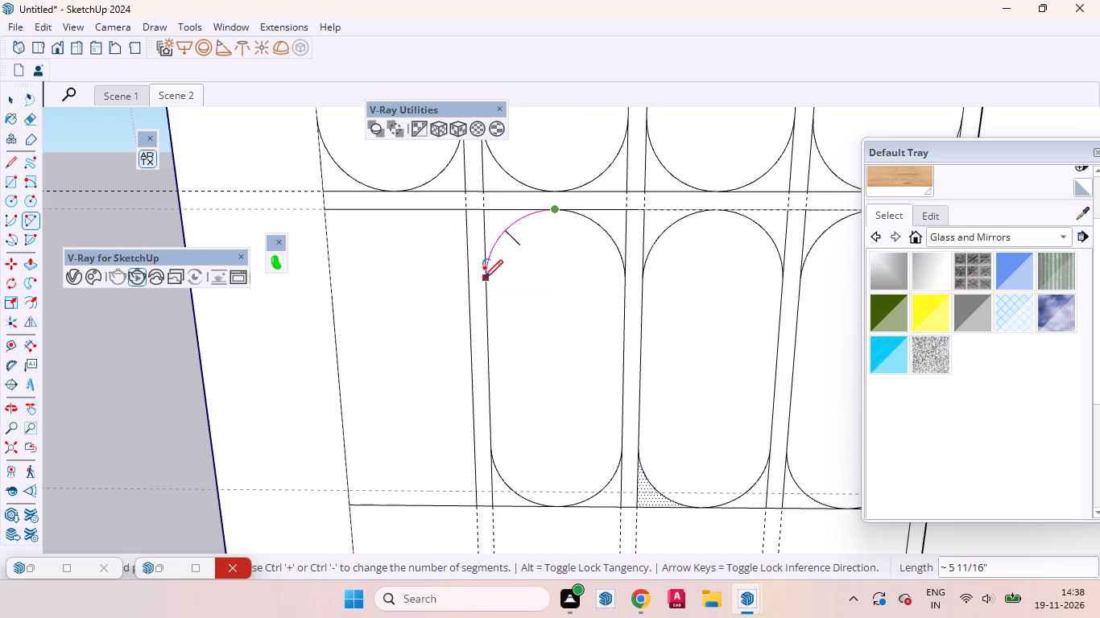
Round all four corners of the first column's rectangle with tangent arcs about 5 11/16" long from its top and bottom edge midpoints.
left_click(395, 212)
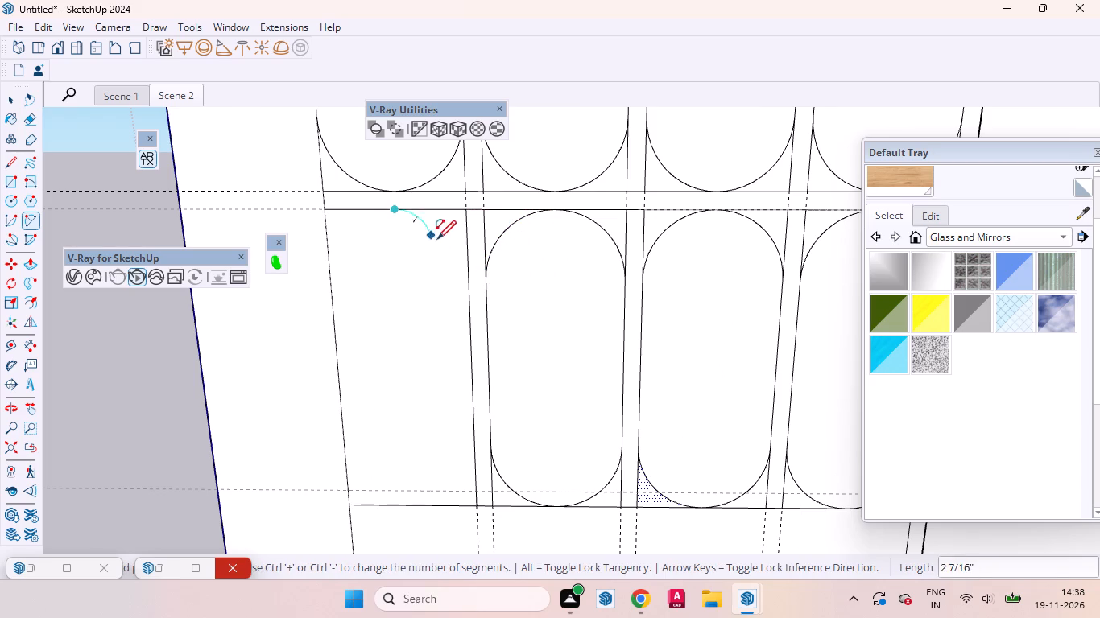
double_click(467, 281)
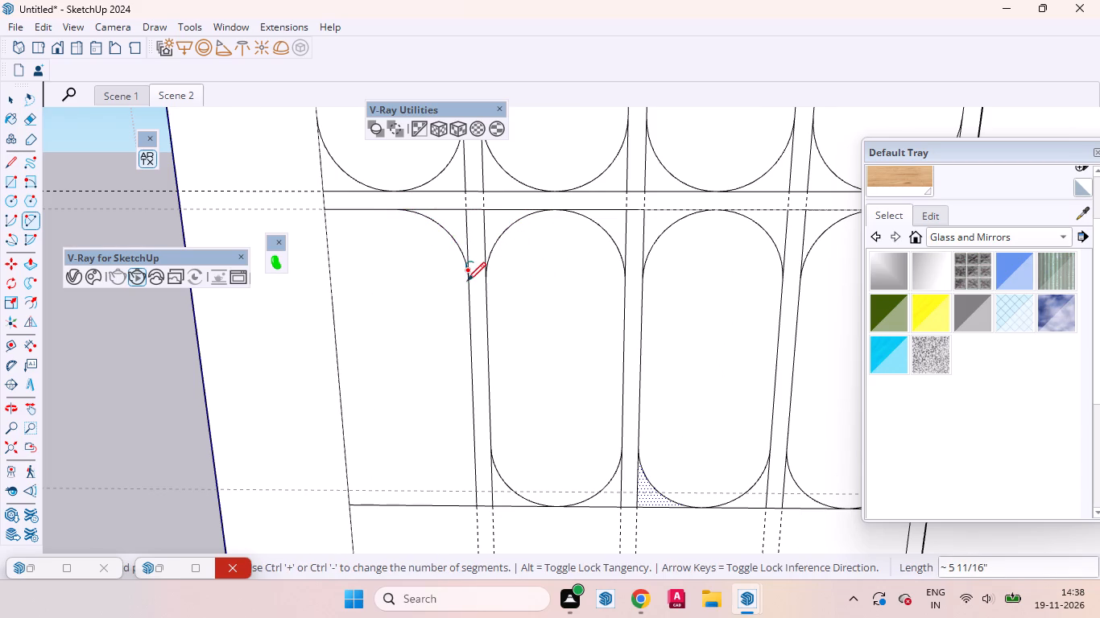
left_click(392, 210)
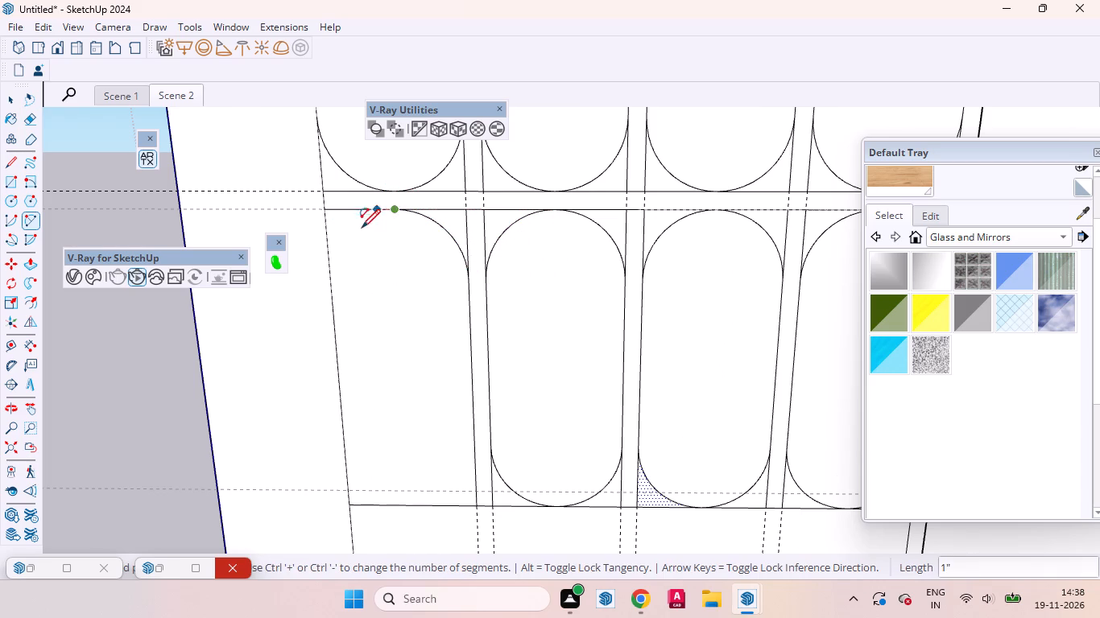
double_click(333, 278)
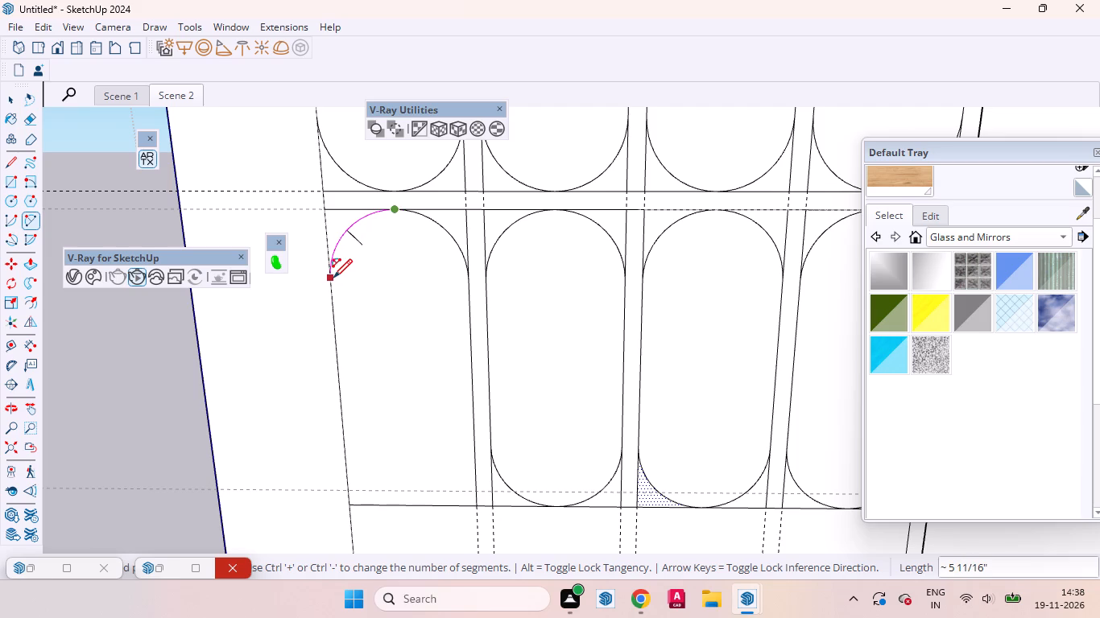
scroll(390, 214, "down", 6)
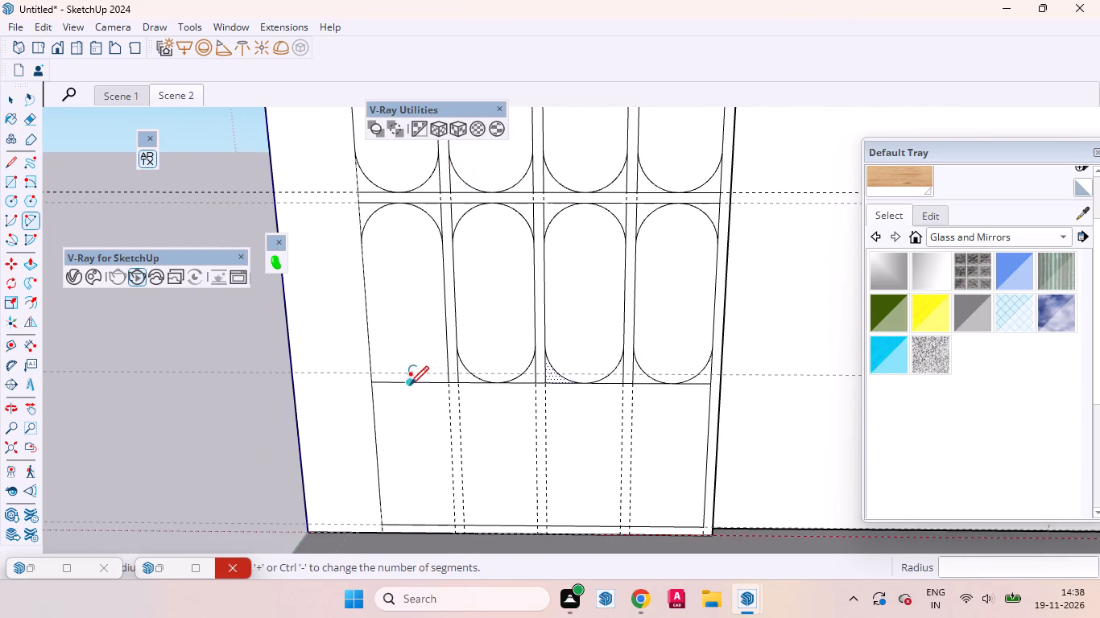
left_click(410, 385)
double_click(445, 350)
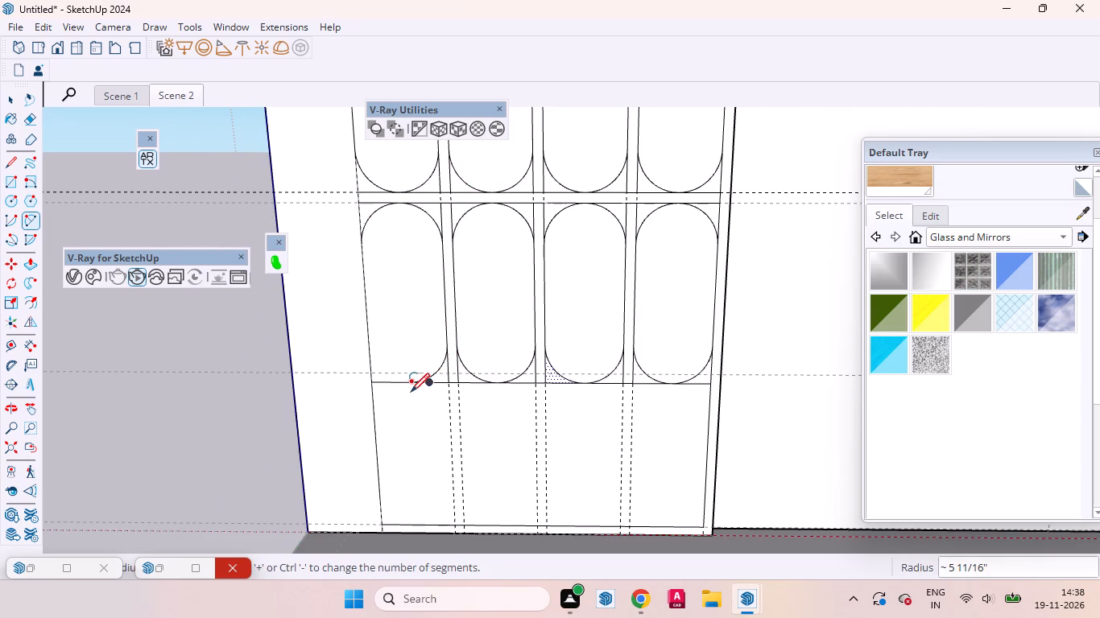
left_click(407, 383)
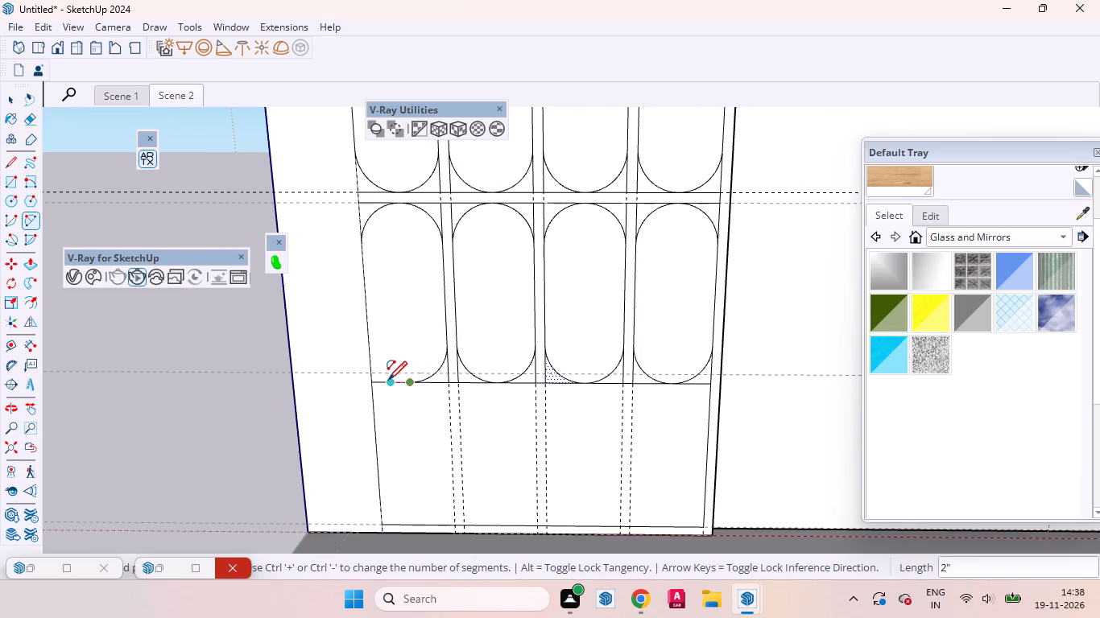
double_click(367, 341)
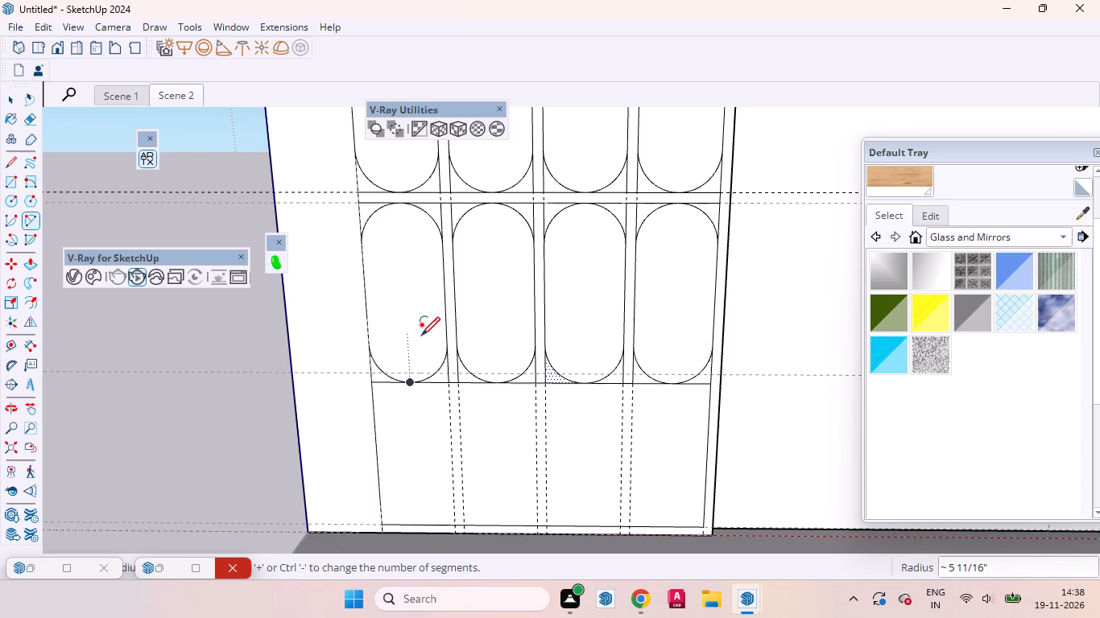
Place a horizontal guide 1" below the finished bay's bottom edge, across the lowest bay.
key("space")
left_click(421, 344)
scroll(454, 290, "down", 11)
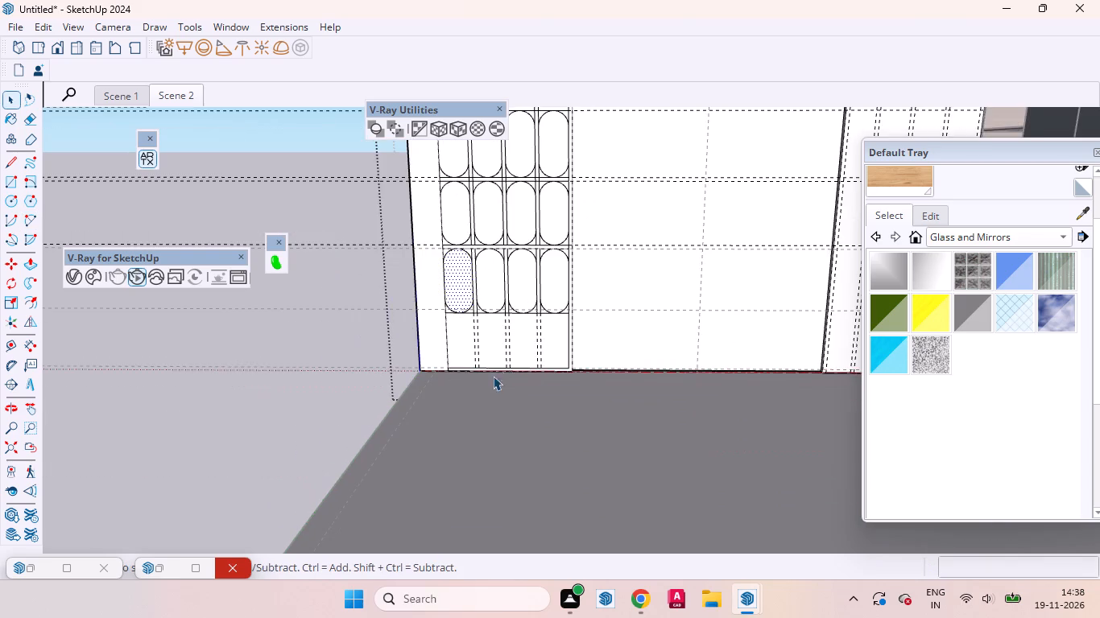
scroll(493, 382, "down", 4)
scroll(478, 348, "up", 2)
left_click(476, 357)
scroll(469, 352, "up", 3)
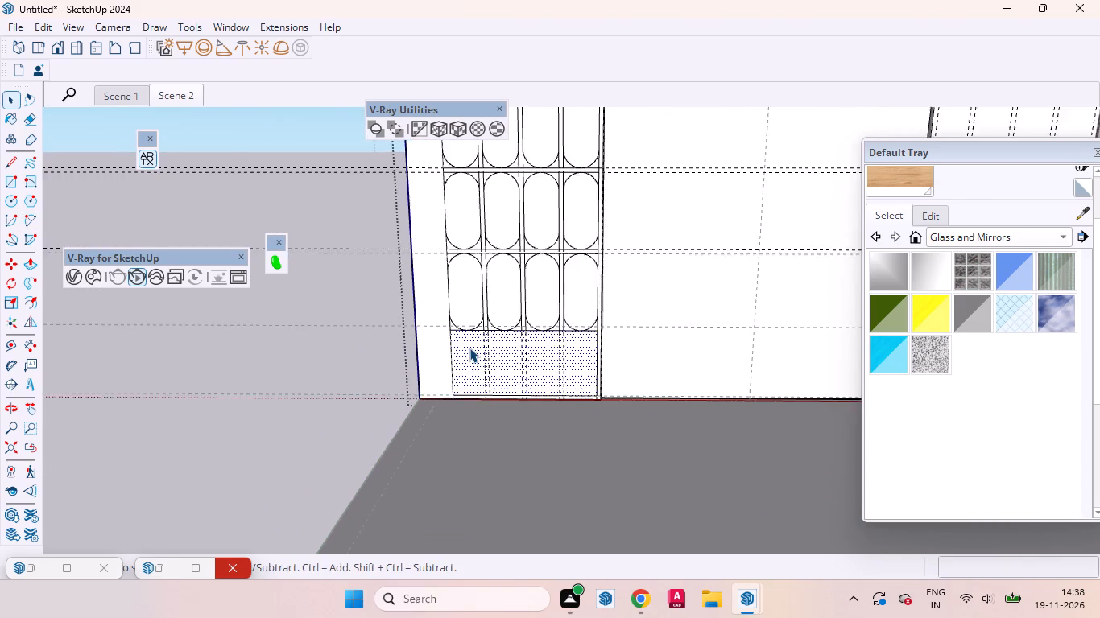
scroll(469, 348, "up", 5)
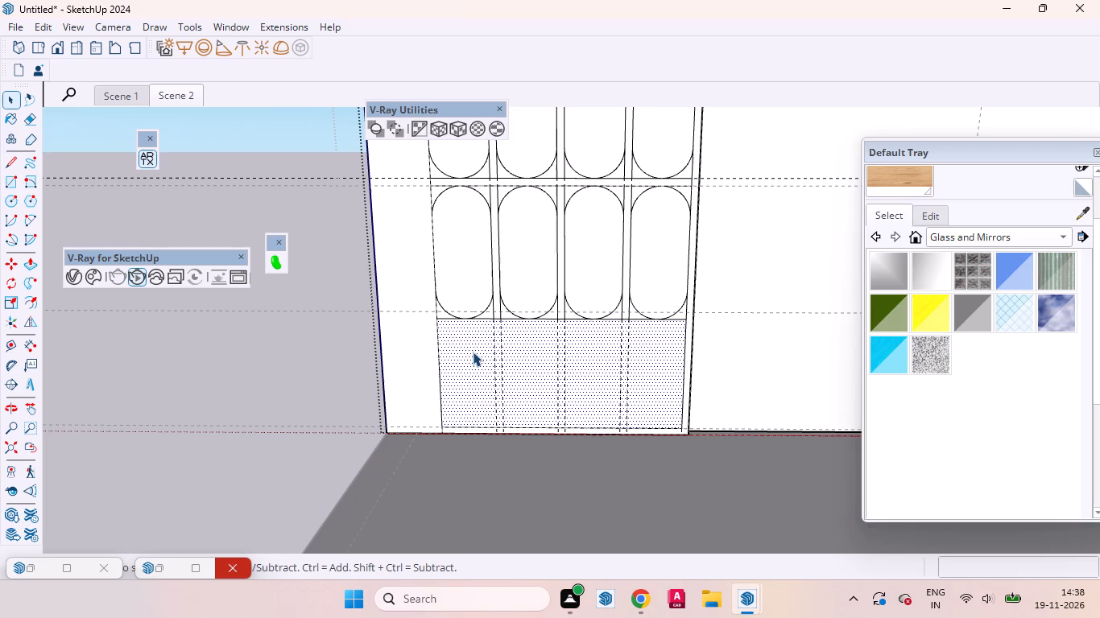
key("t")
scroll(473, 330, "up", 2)
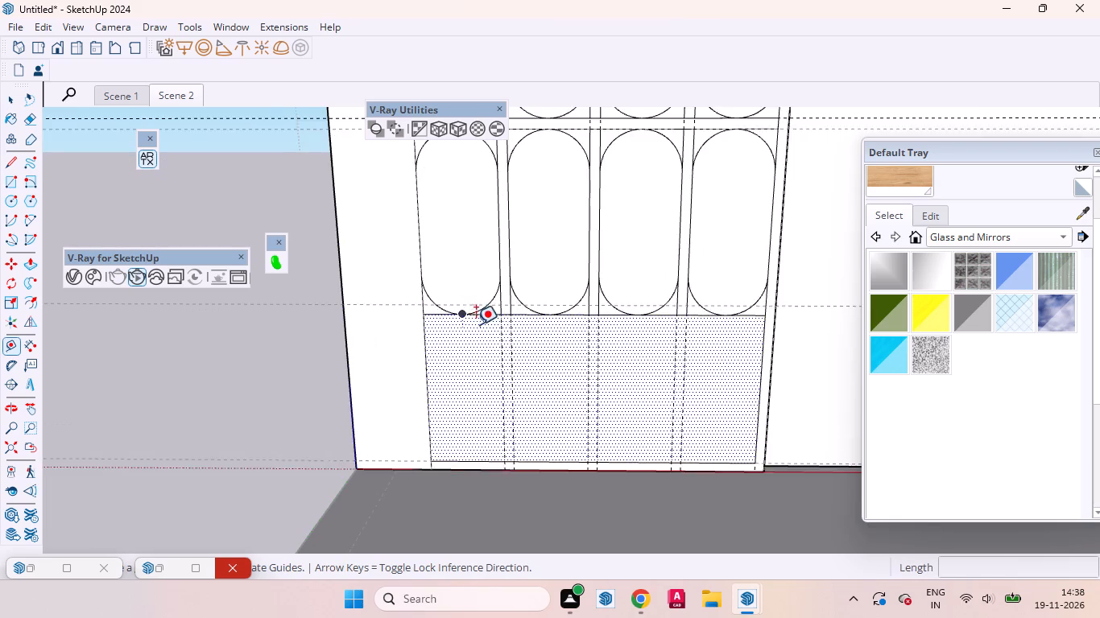
scroll(476, 324, "up", 2)
left_click(489, 315)
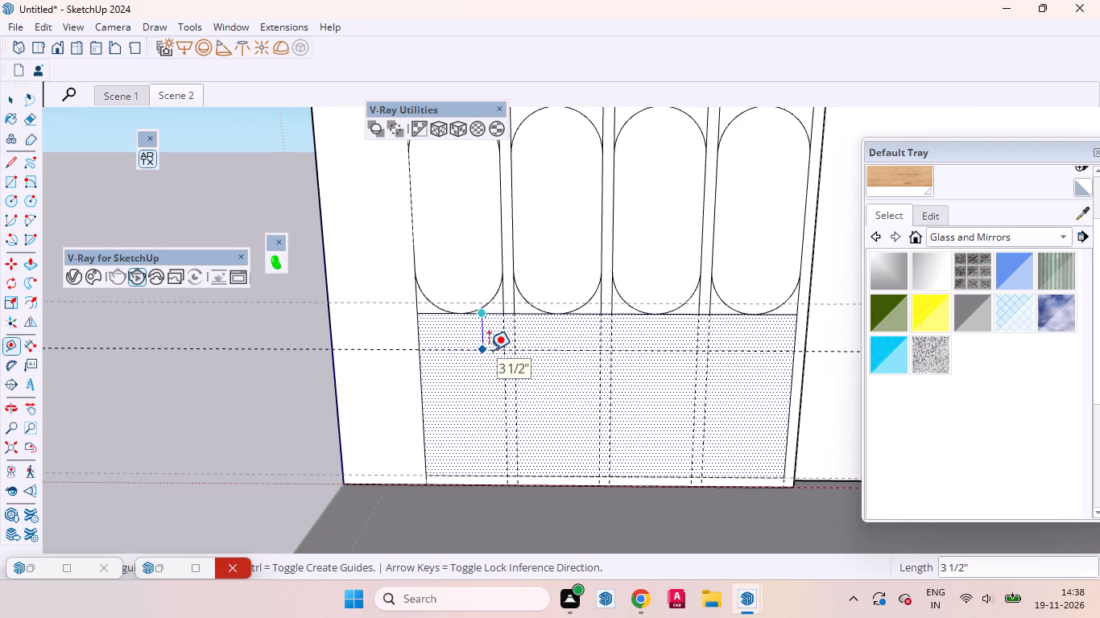
key("1")
key("Return")
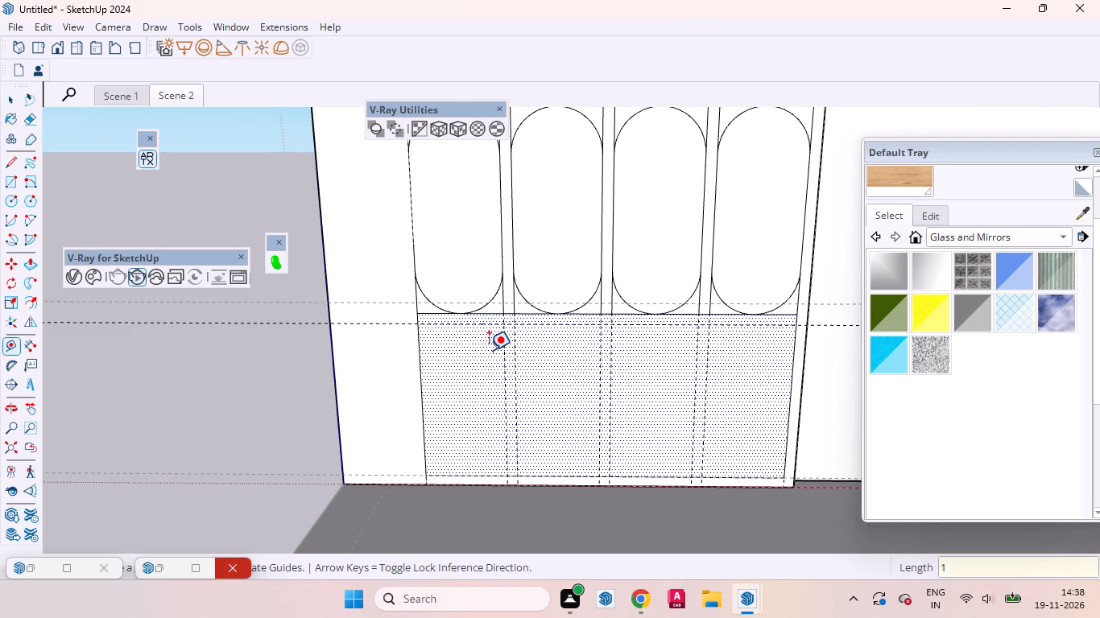
Copy the lowest bay's bottom edge up onto the new 1" guide.
key("space")
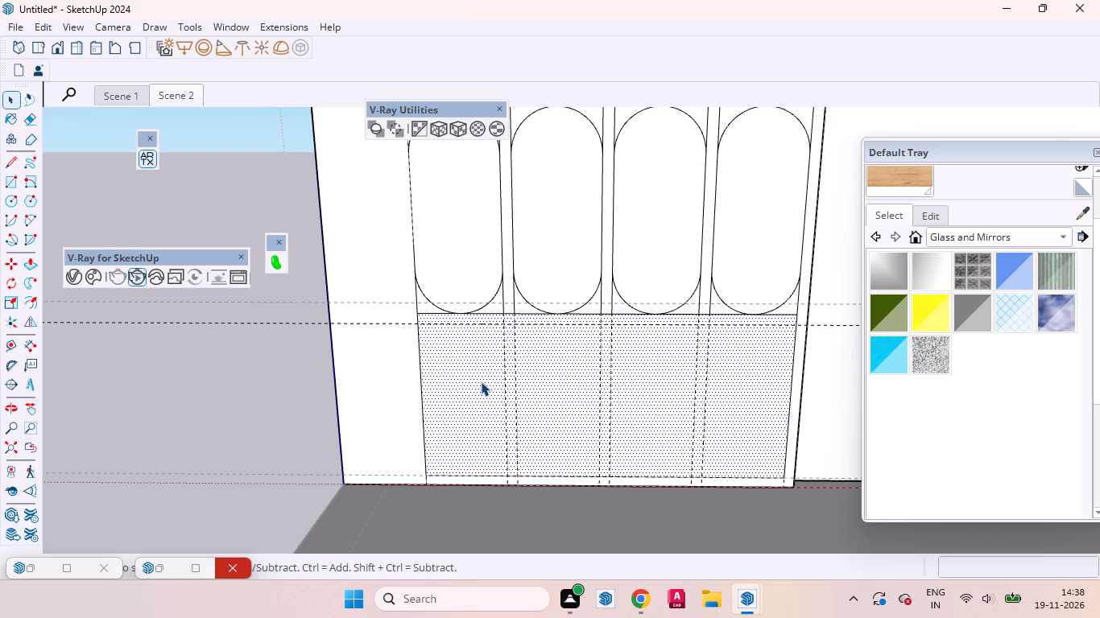
left_click(467, 476)
key("m")
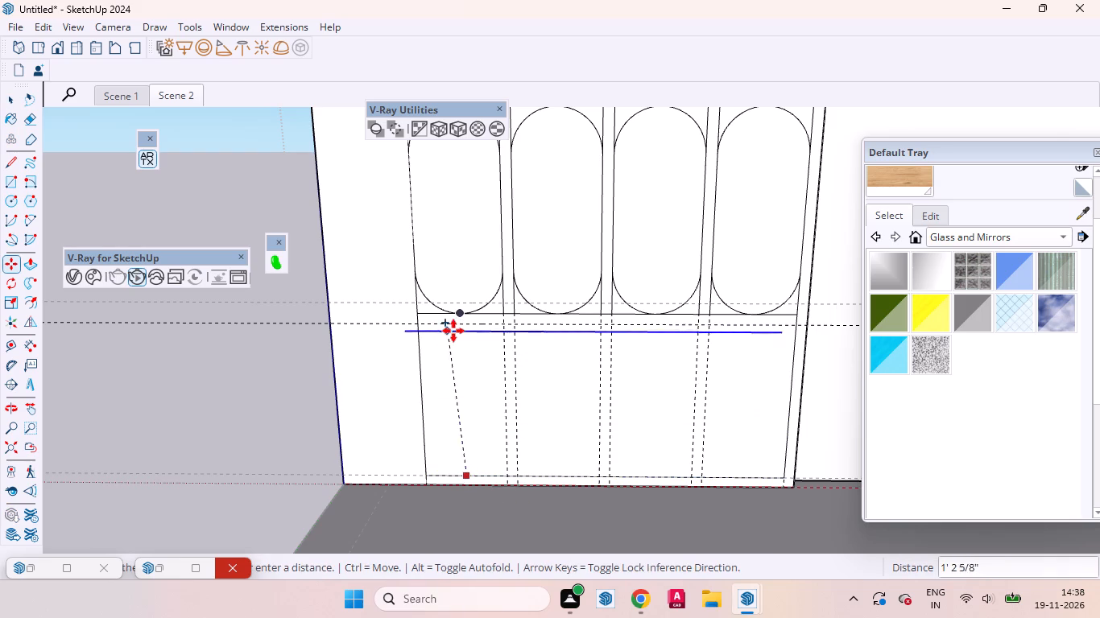
left_click(457, 328)
key("space")
left_click(472, 414)
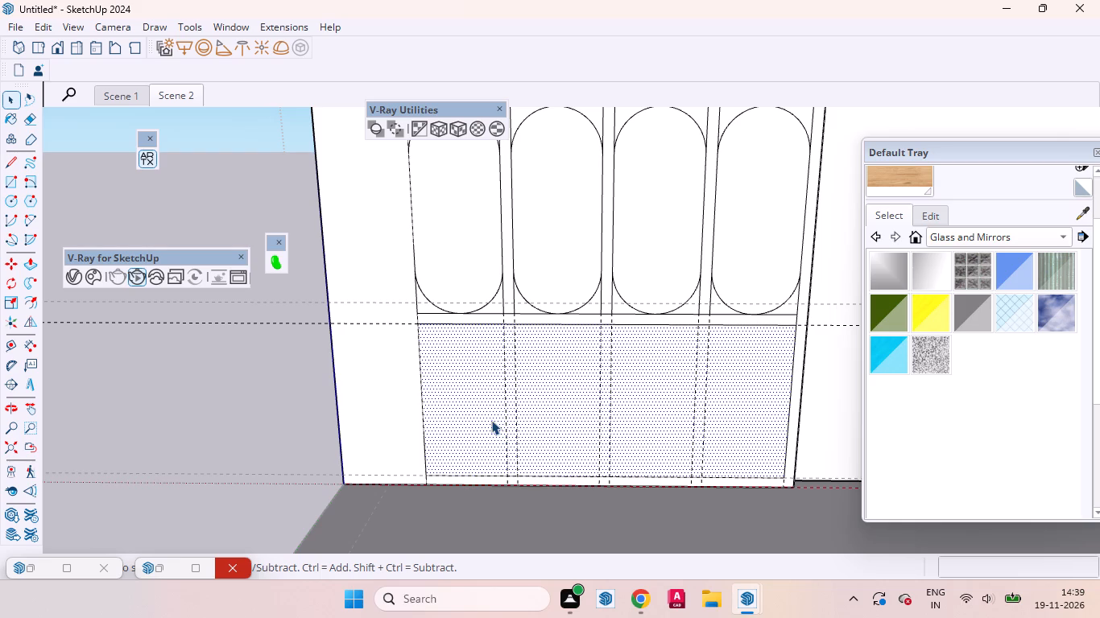
Draw rectangles of 8" by about 1' 3 5/16" in the lowest bay's four columns between the vertical guides.
key("r")
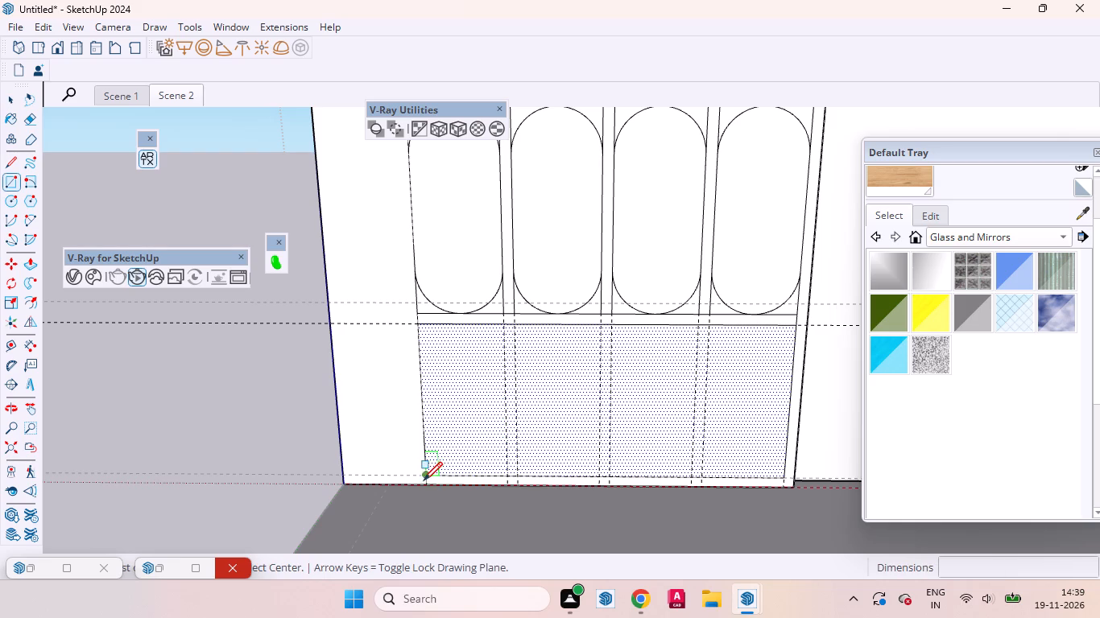
left_click(425, 472)
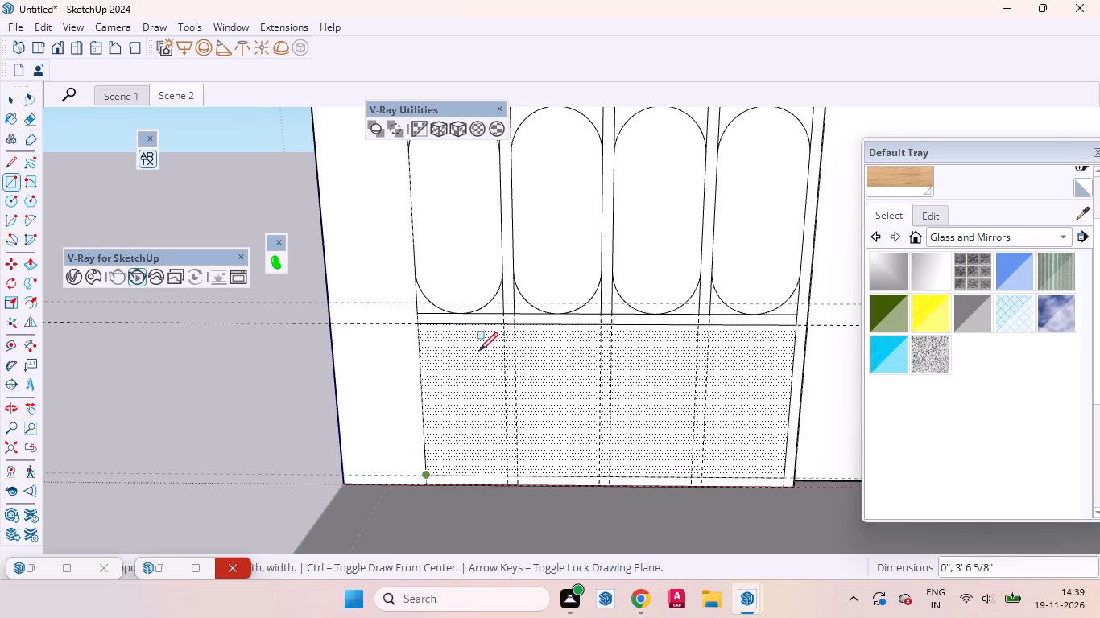
left_click(503, 326)
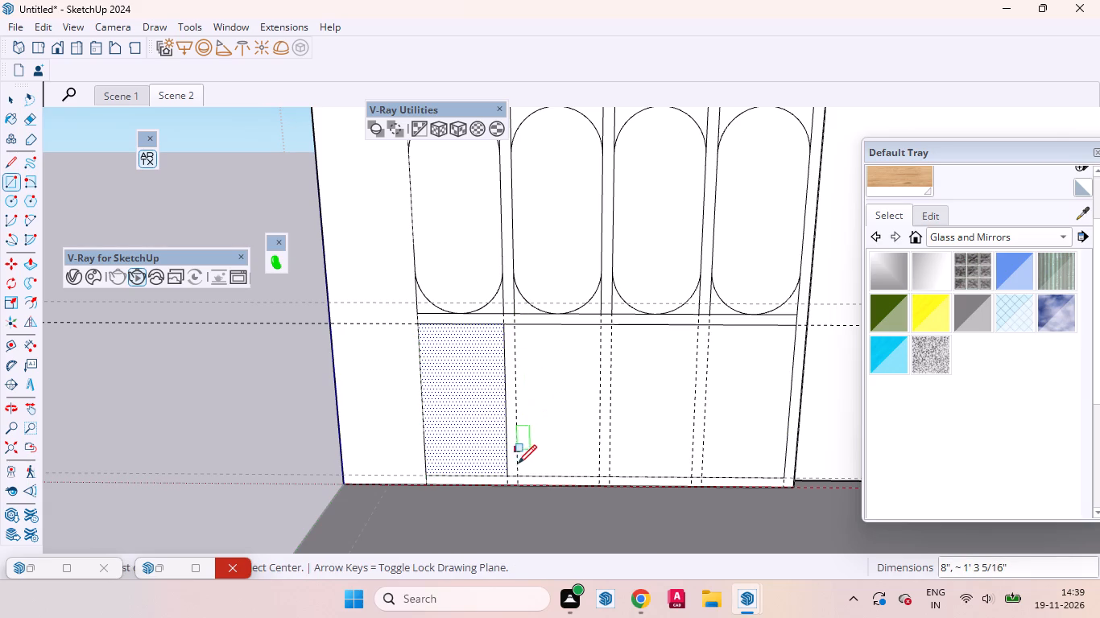
left_click(519, 476)
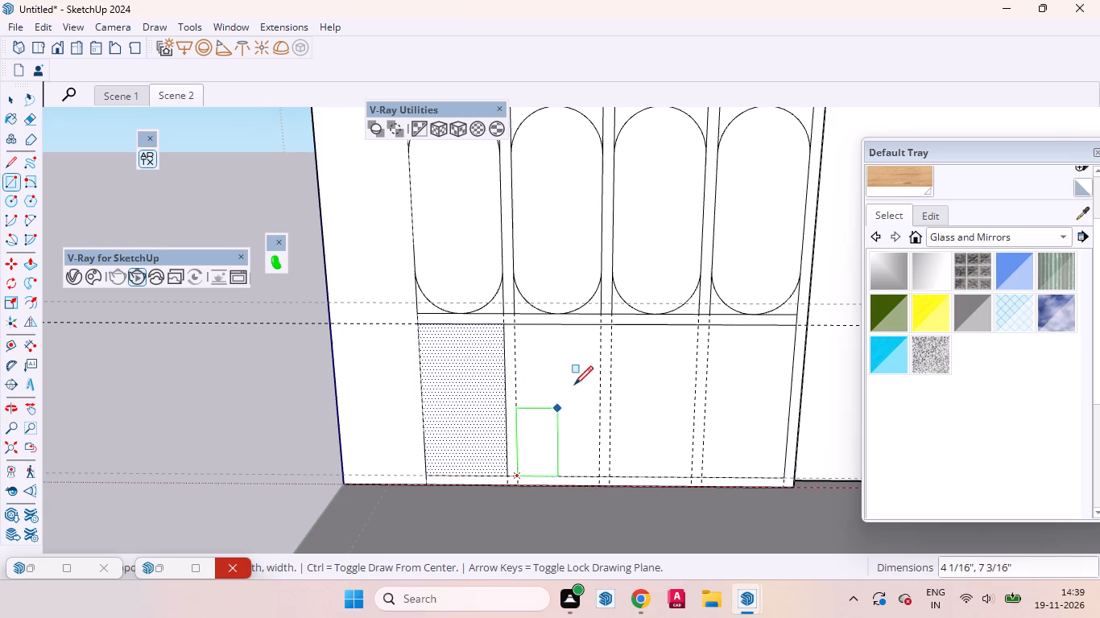
left_click(604, 328)
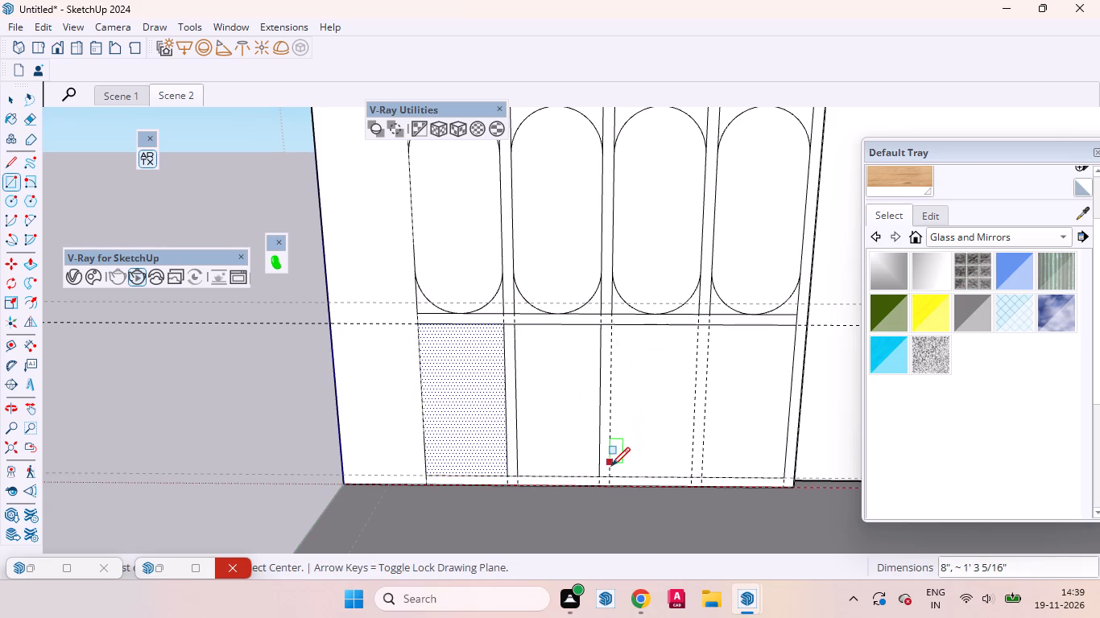
left_click(611, 474)
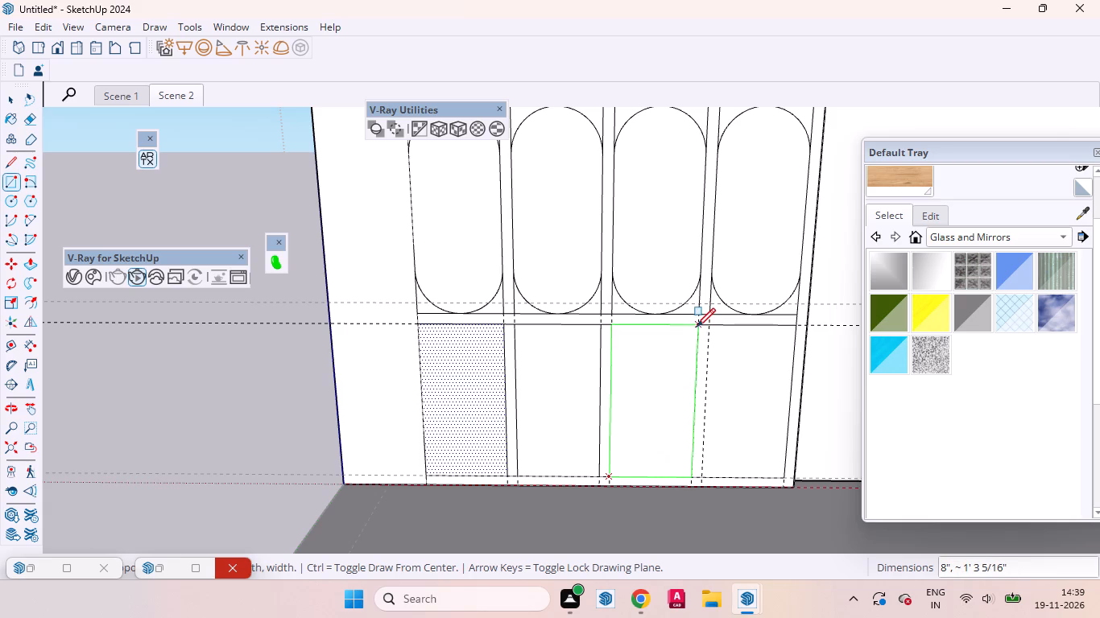
left_click(697, 327)
left_click(702, 478)
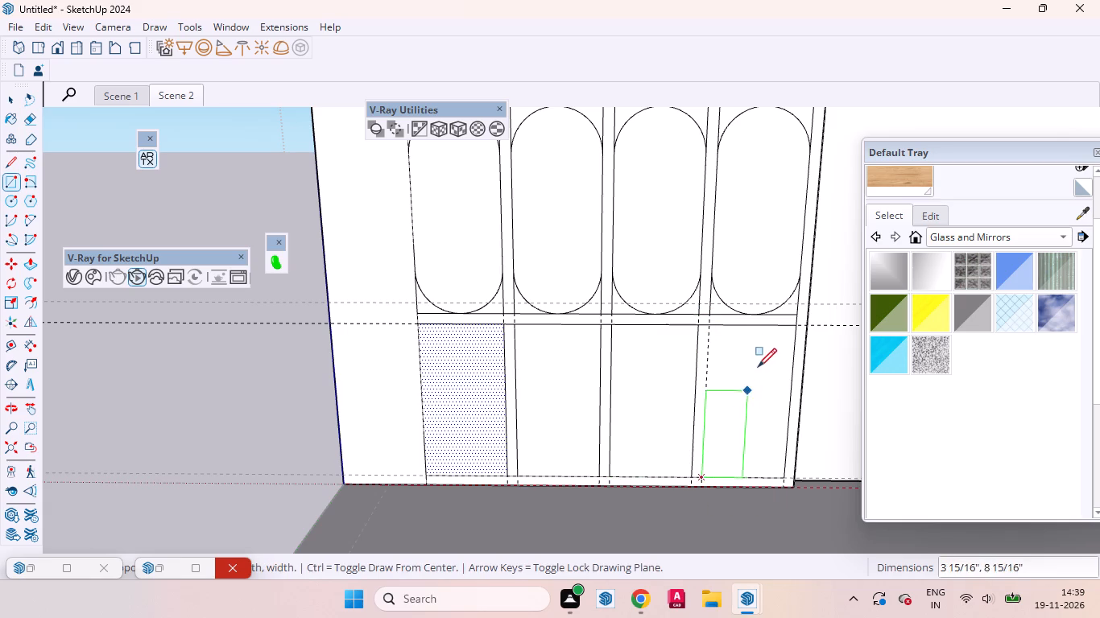
left_click(796, 329)
key("space")
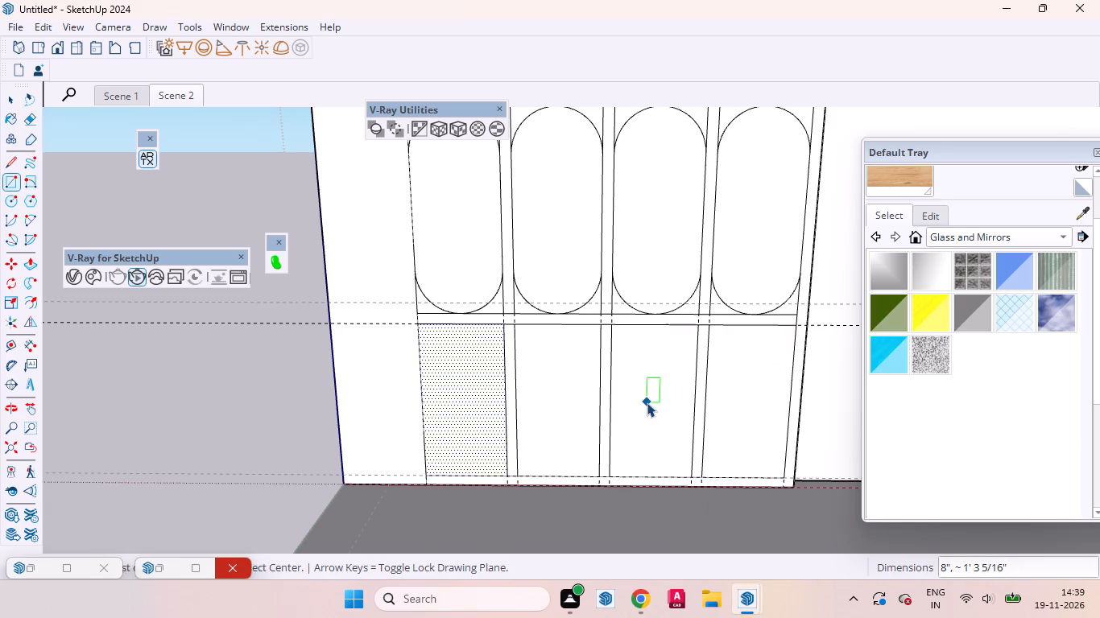
Round all four corners of the lowest bay's first-column rectangle with tangent arcs about 5 11/16" long from its top and bottom edge midpoints.
key("a")
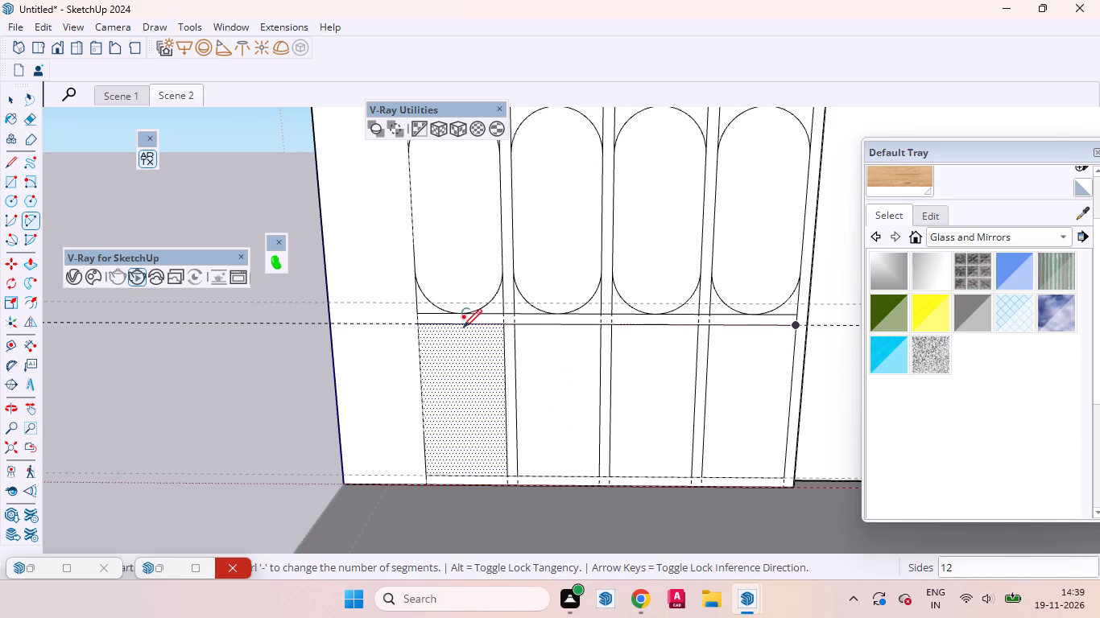
left_click(462, 327)
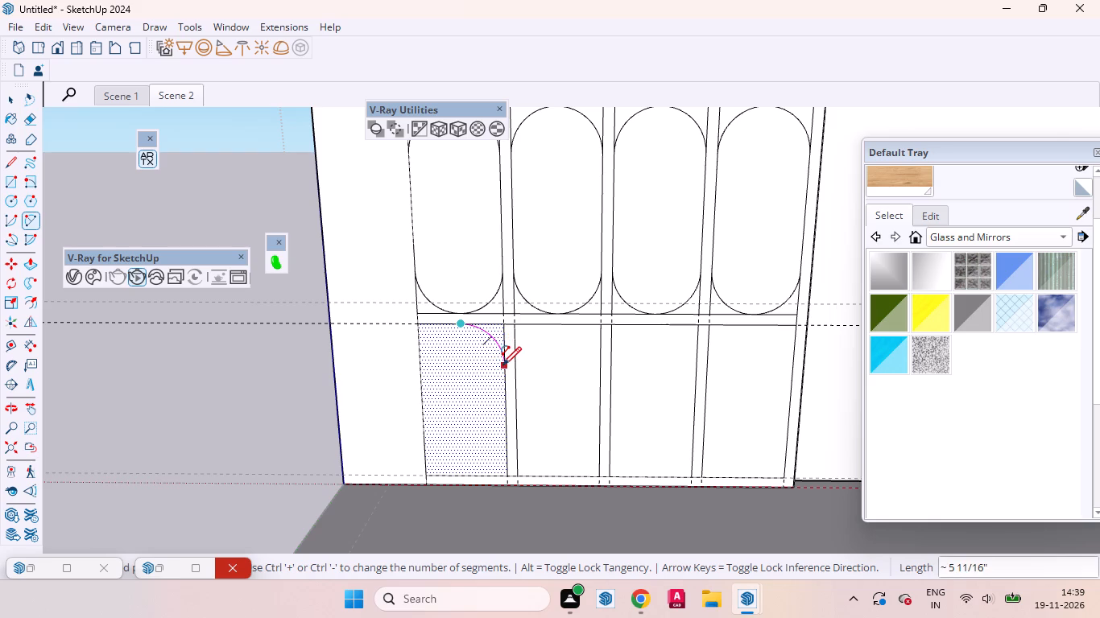
double_click(502, 369)
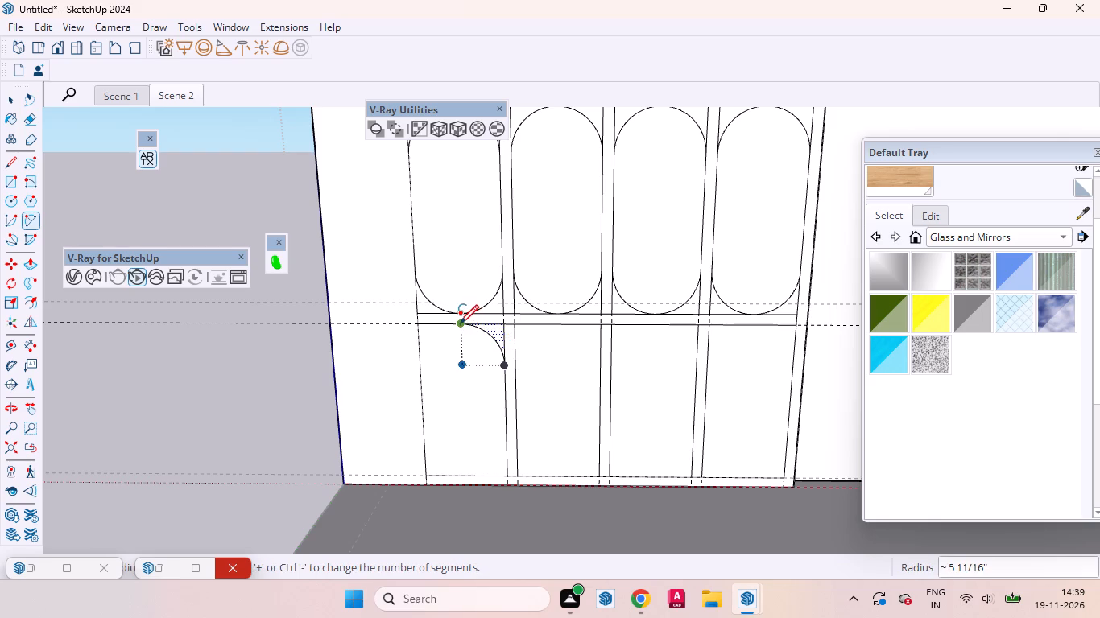
left_click(460, 323)
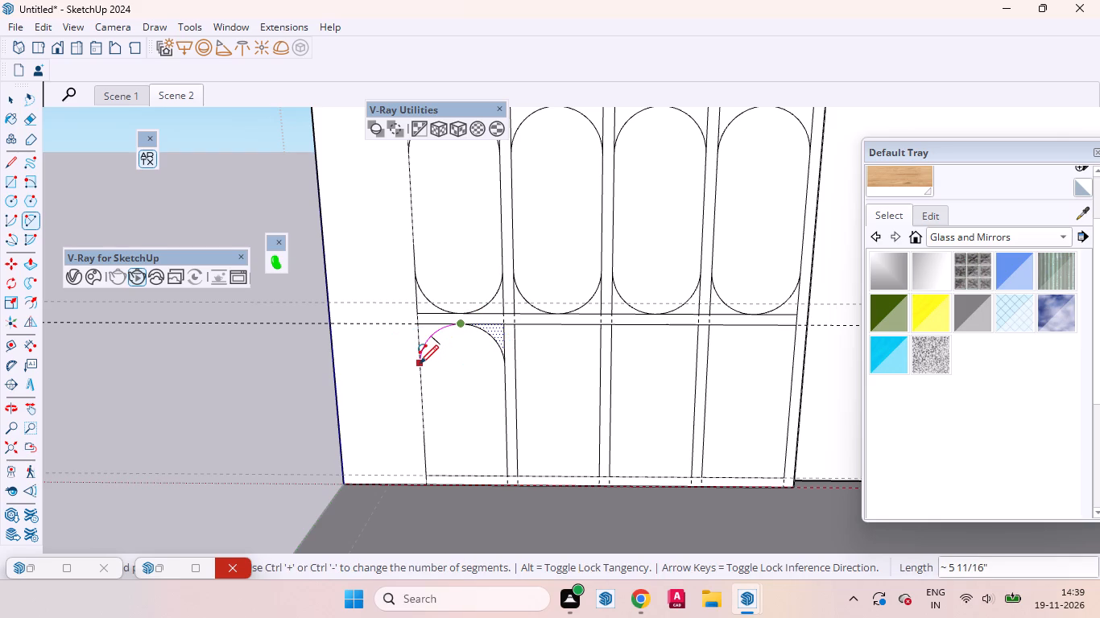
double_click(420, 364)
scroll(449, 404, "down", 2)
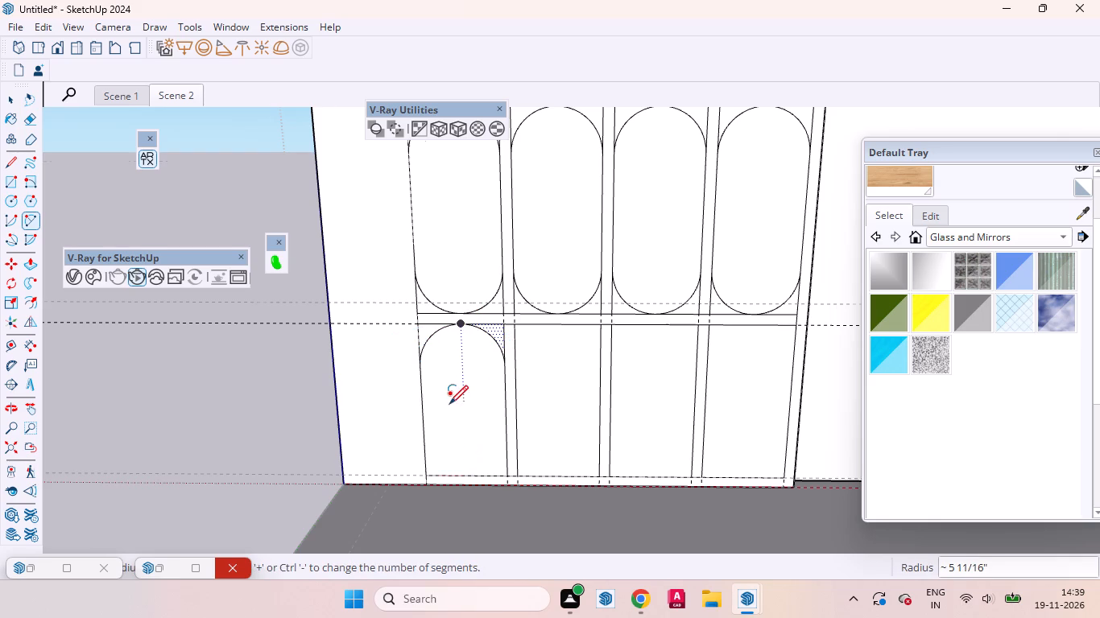
scroll(449, 404, "down", 9)
scroll(442, 461, "up", 7)
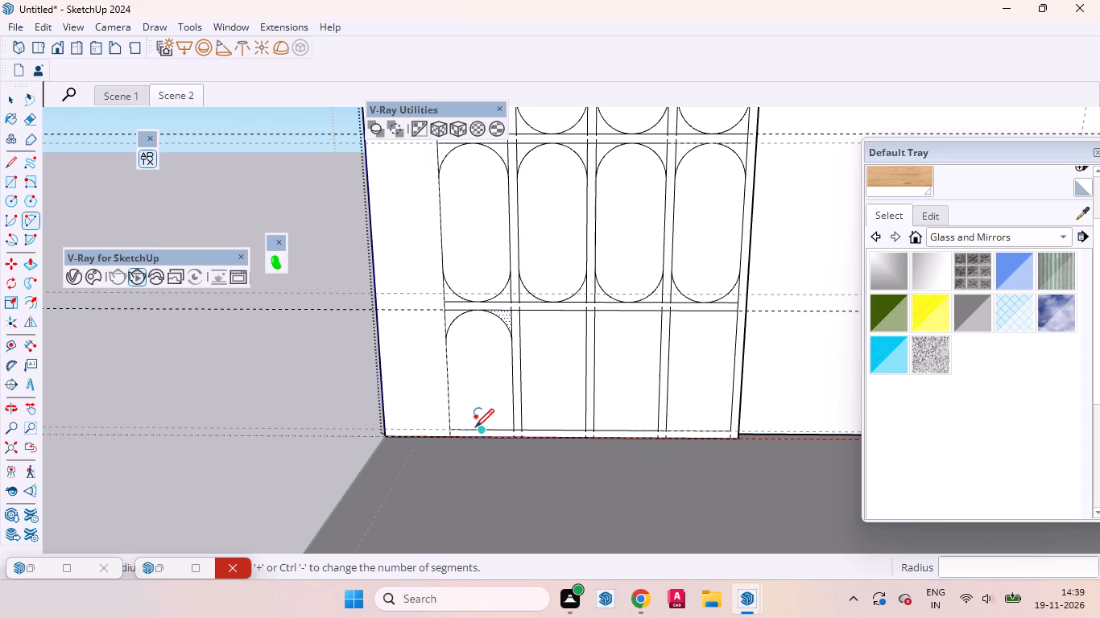
left_click(480, 429)
double_click(509, 399)
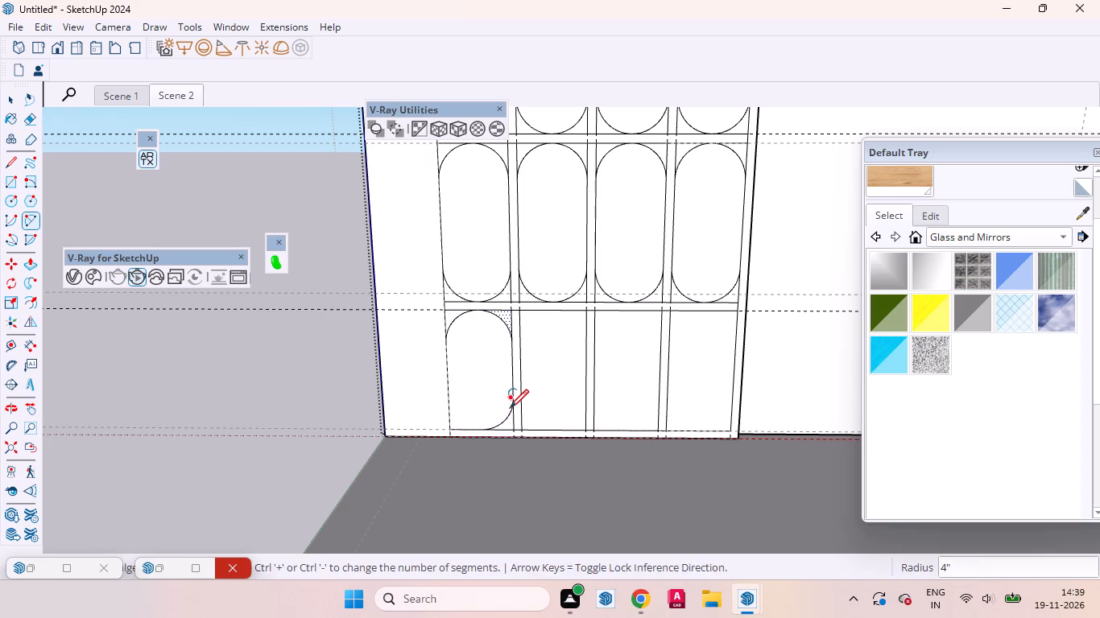
left_click(478, 431)
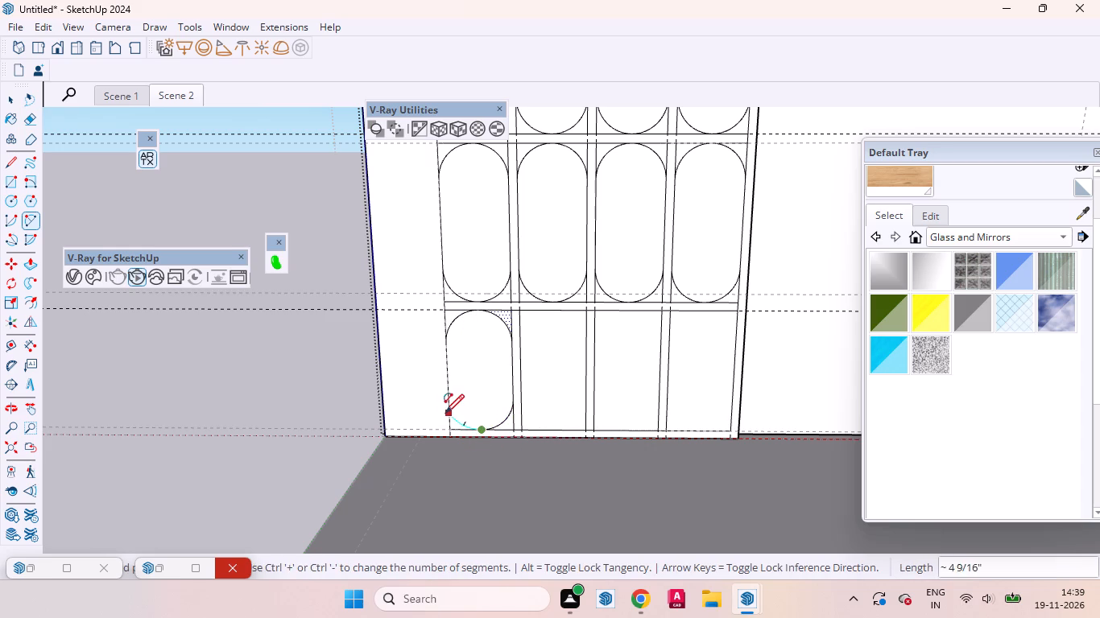
double_click(447, 402)
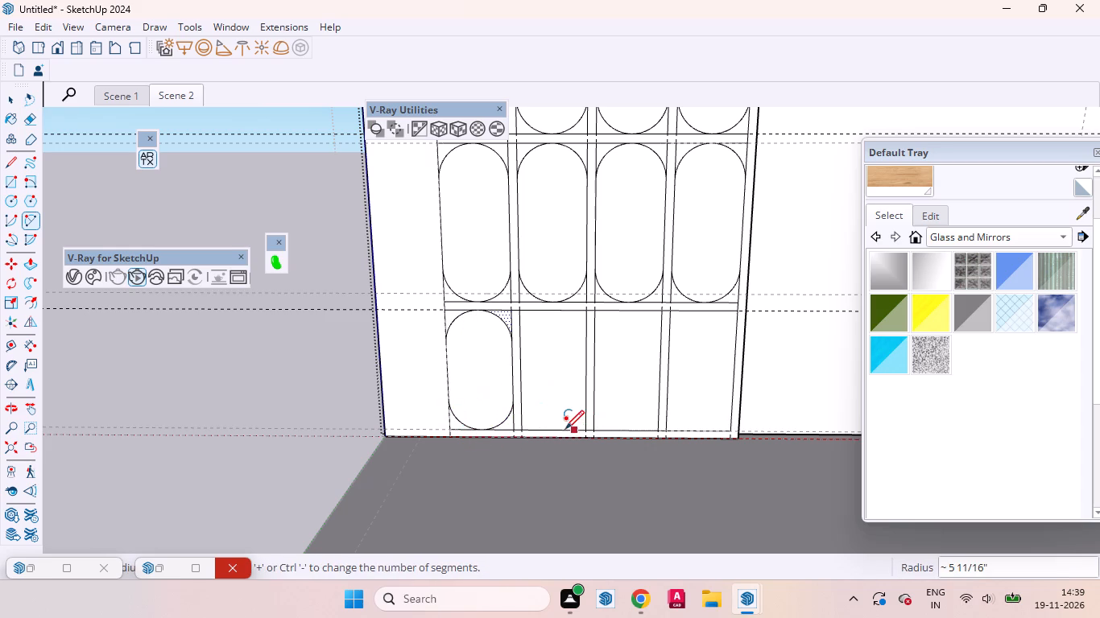
Round the lowest bay's second-column rectangle with four tangent corner arcs about 5 11/16" long from its bottom and top edge midpoints.
left_click(552, 432)
left_click(581, 403)
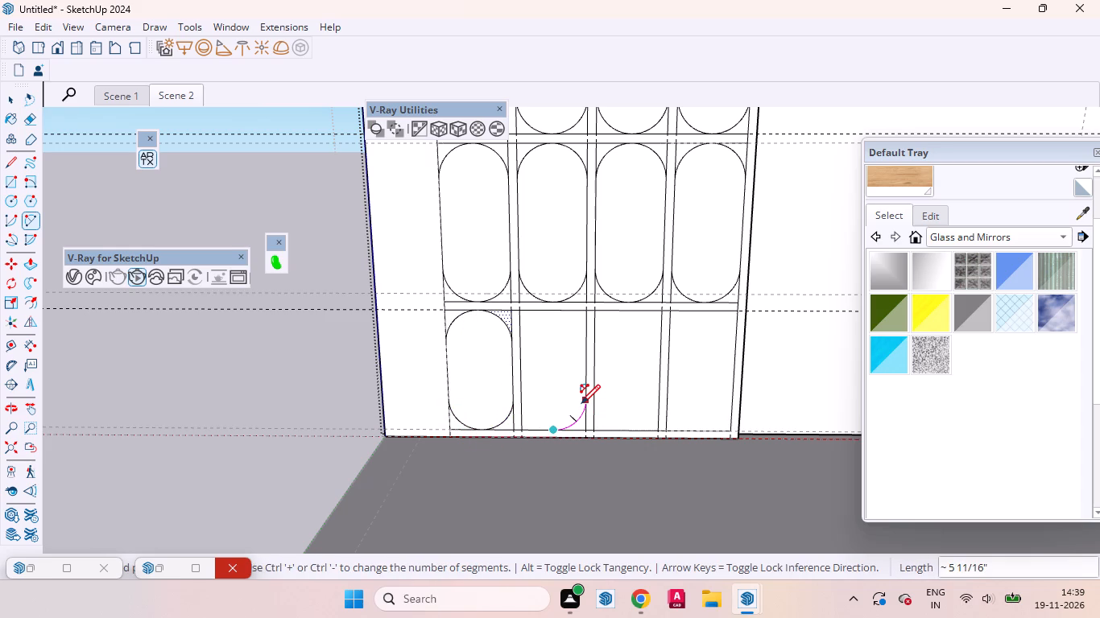
left_click(581, 403)
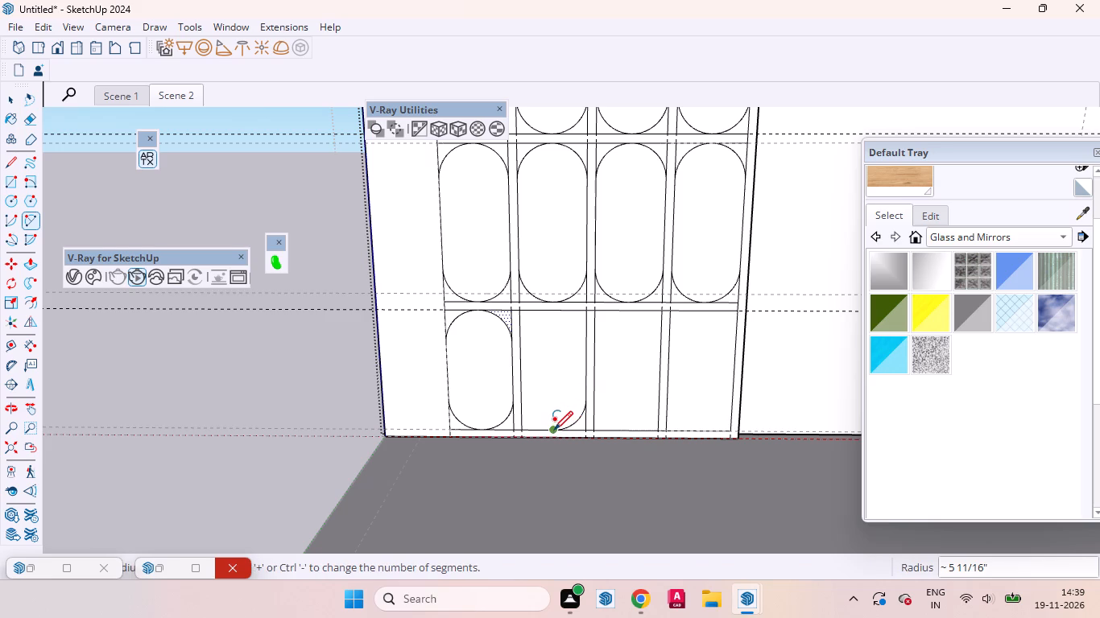
left_click(554, 430)
double_click(523, 401)
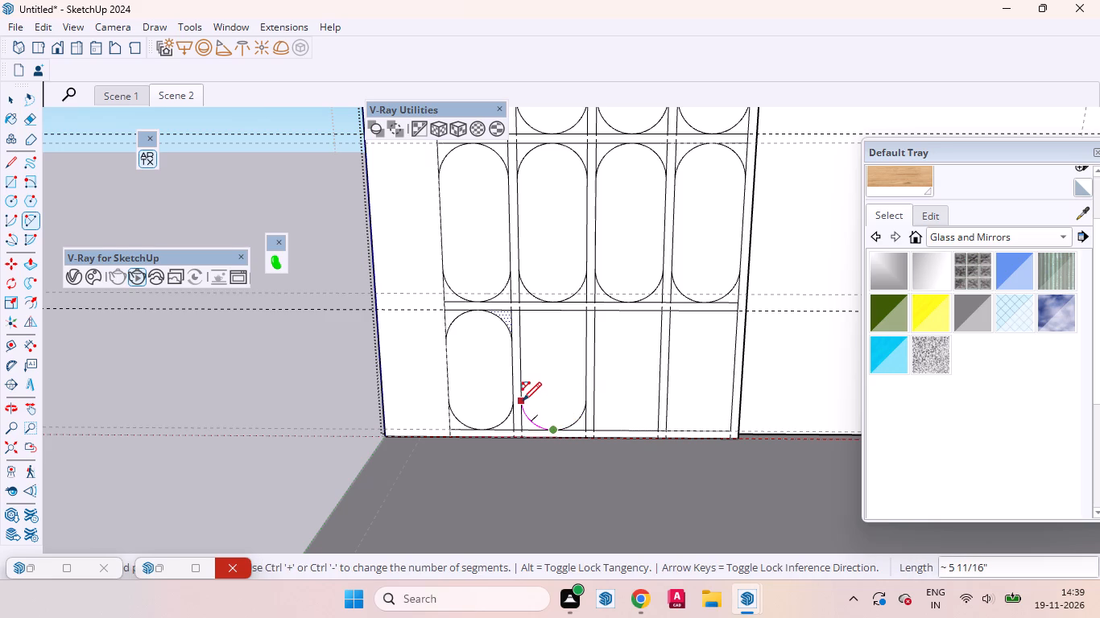
left_click(553, 312)
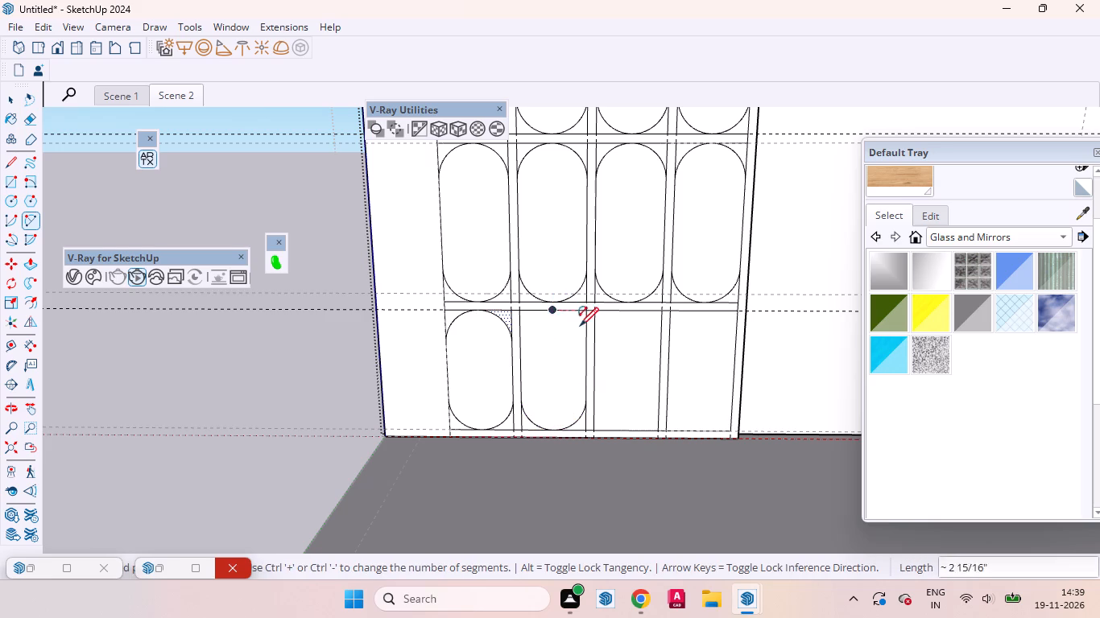
double_click(585, 347)
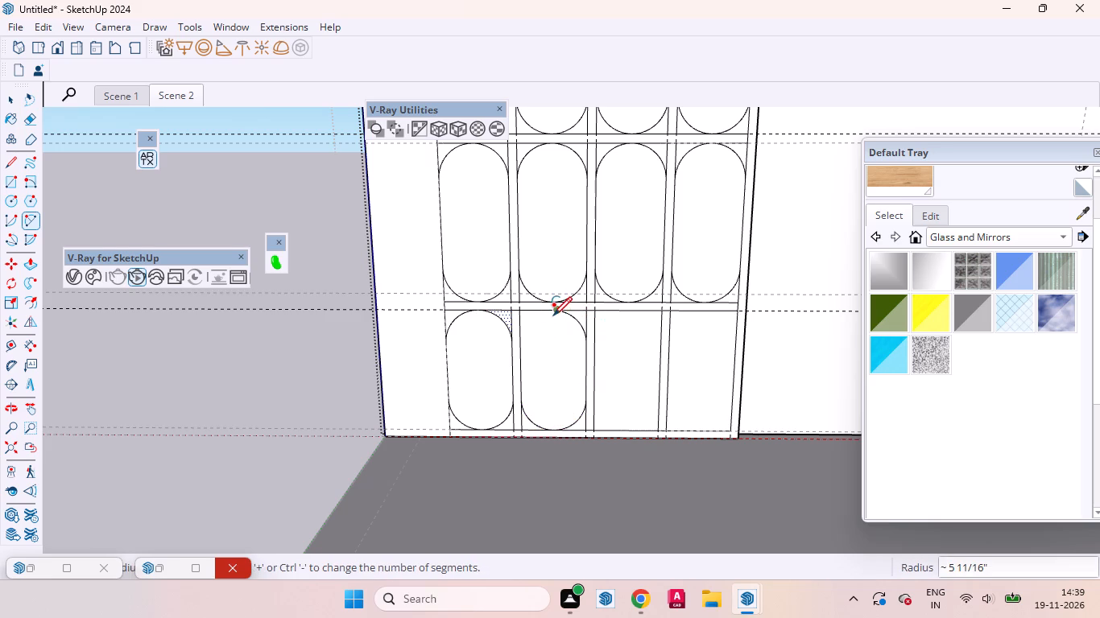
left_click(552, 312)
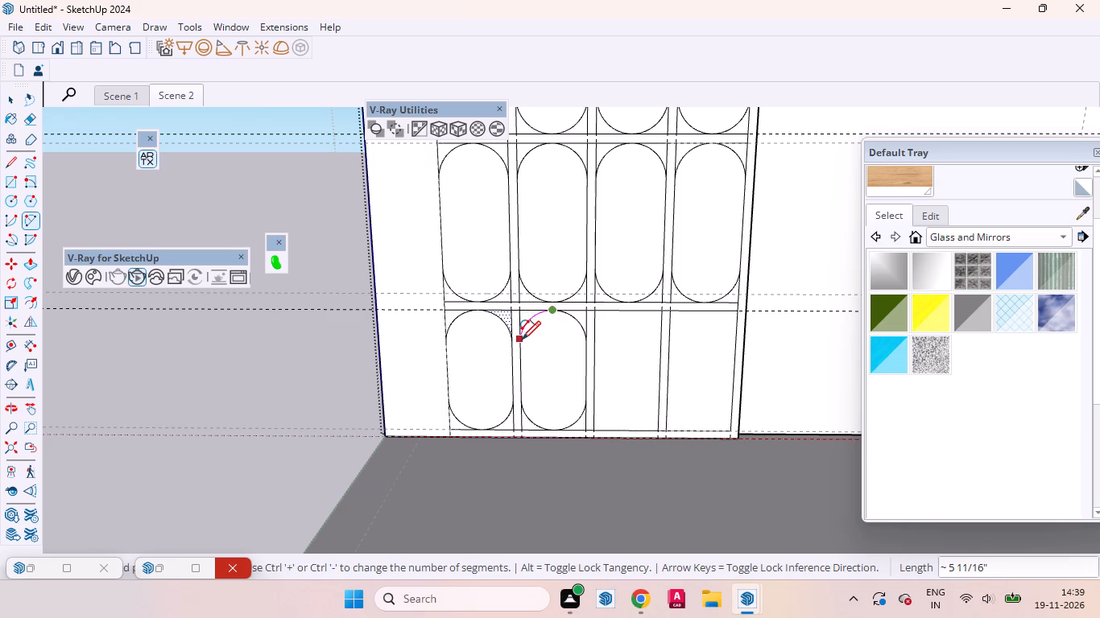
double_click(522, 341)
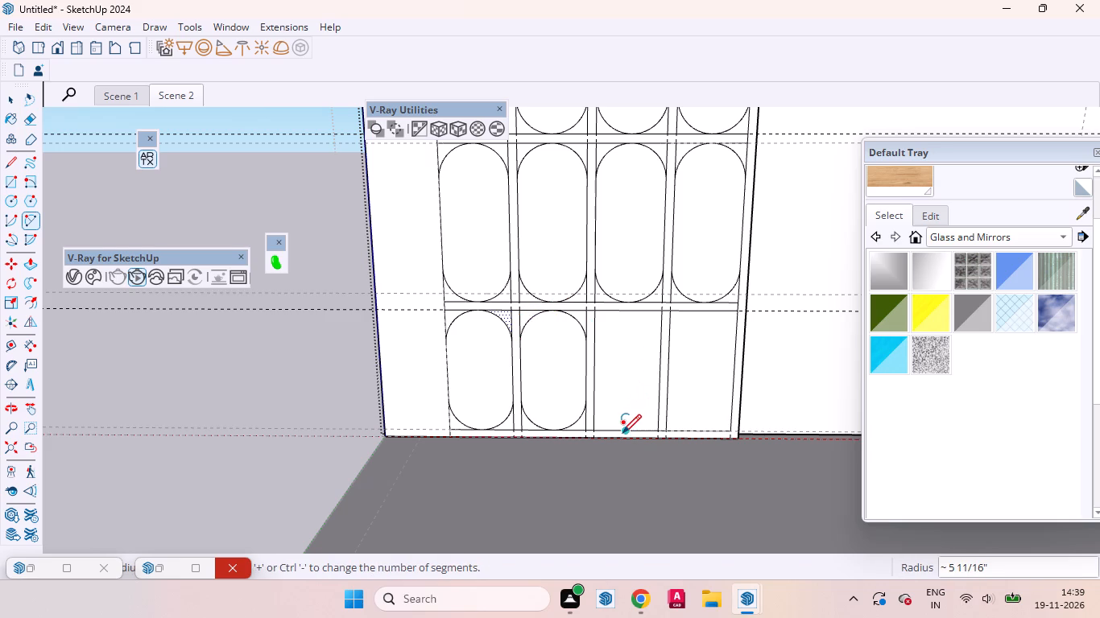
Round the lowest bay's third-column rectangle with four tangent corner arcs about 5 11/16" long from its bottom and top edge midpoints.
left_click(622, 433)
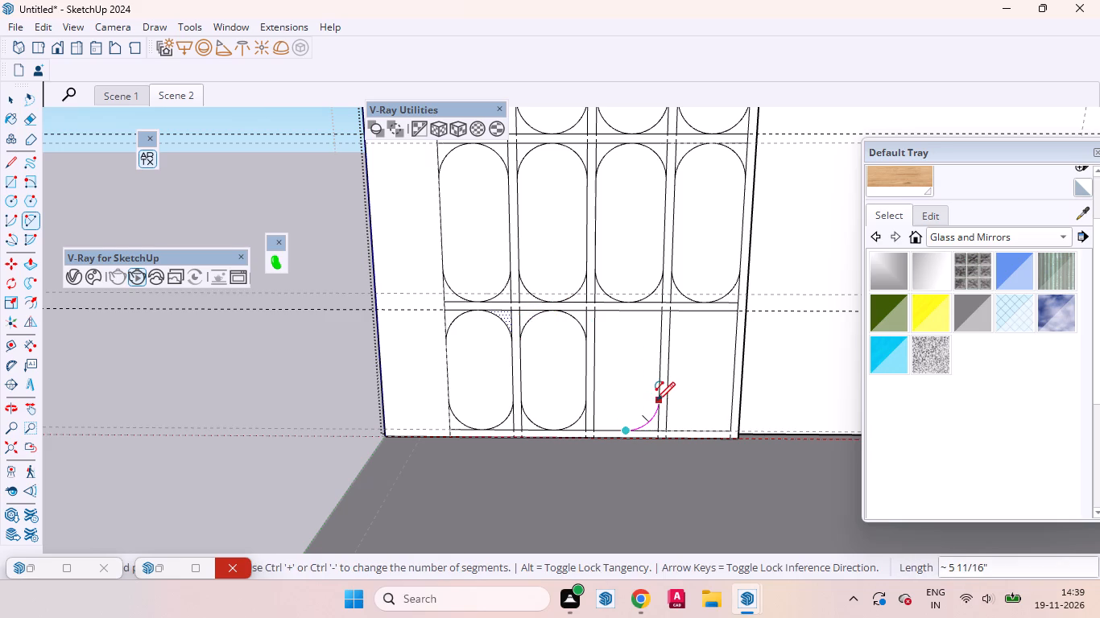
double_click(657, 402)
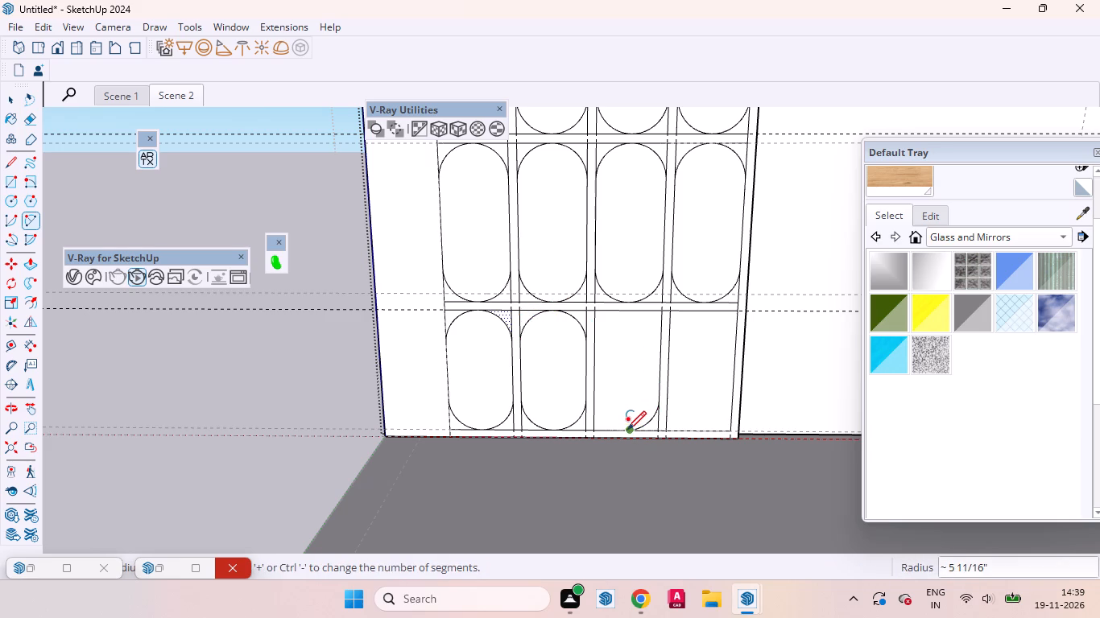
left_click(627, 430)
double_click(596, 401)
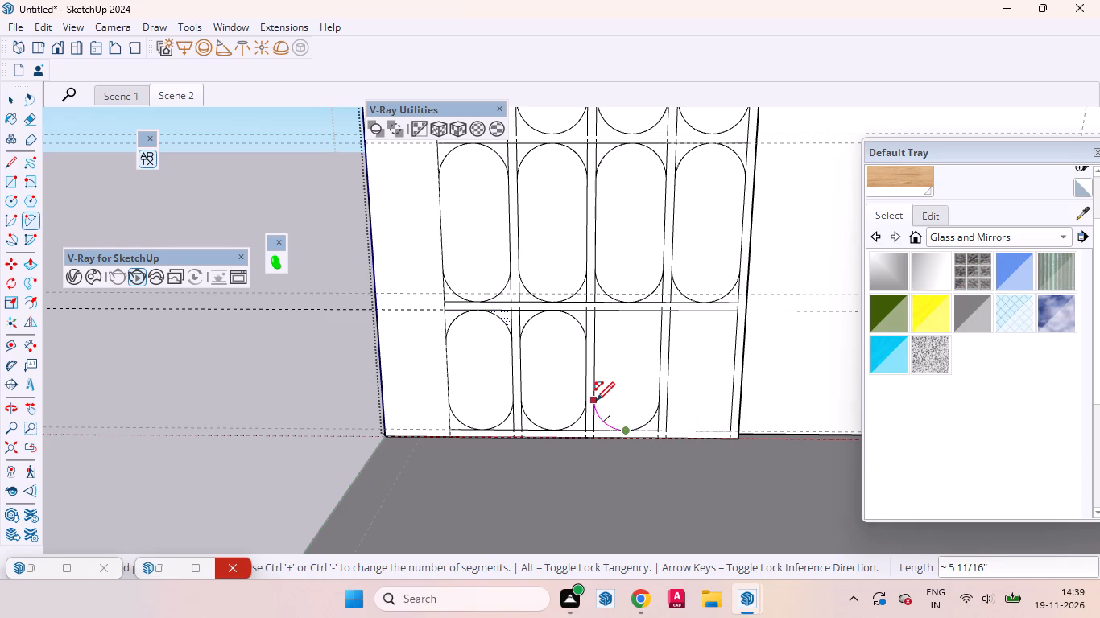
left_click(628, 313)
double_click(659, 344)
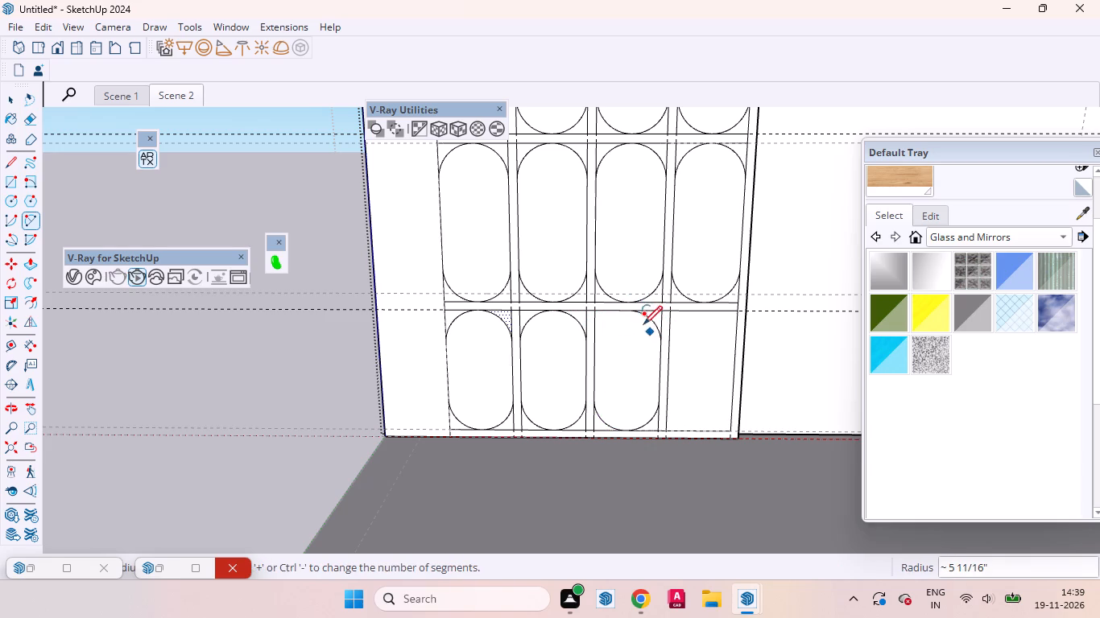
left_click(626, 311)
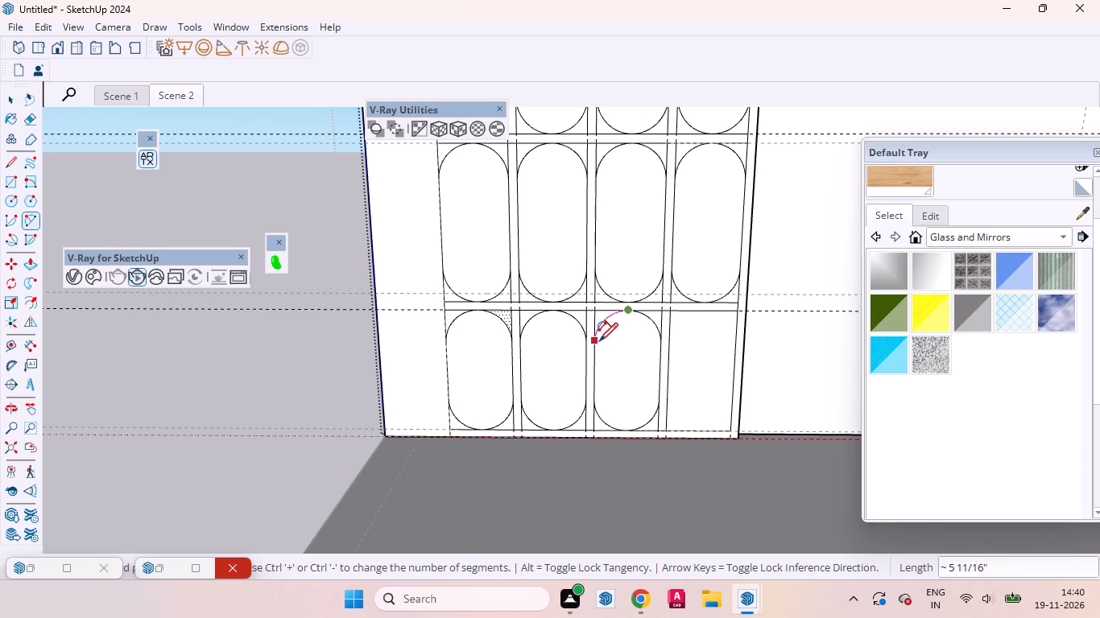
double_click(599, 342)
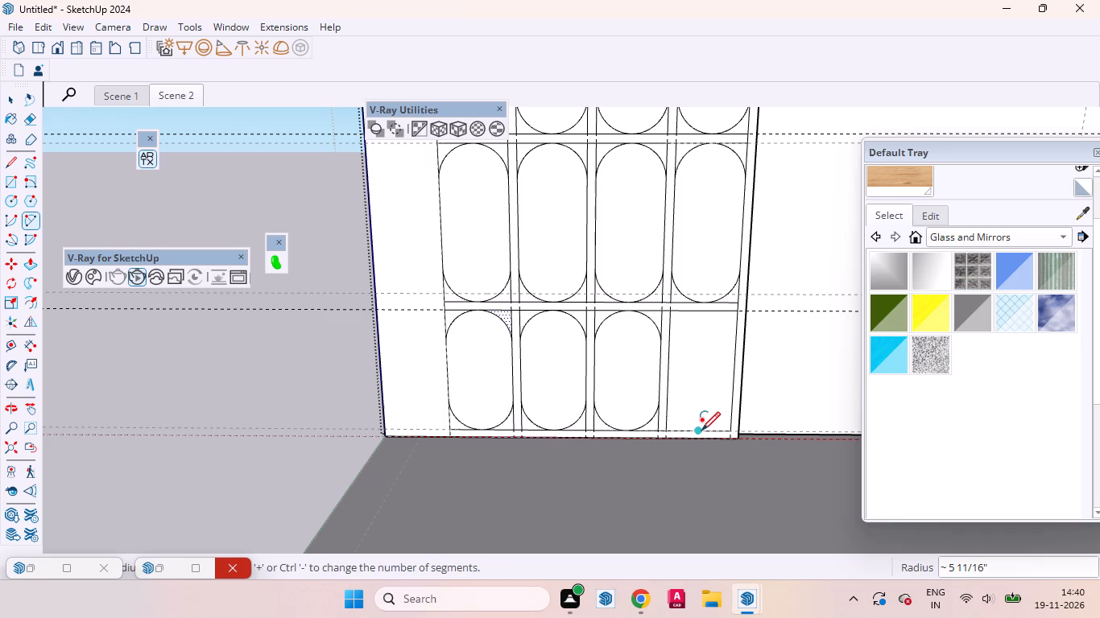
Round the lowest bay's fourth-column rectangle with four tangent corner arcs about 5 11/16" long from its bottom and top edge midpoints.
left_click(701, 431)
double_click(730, 404)
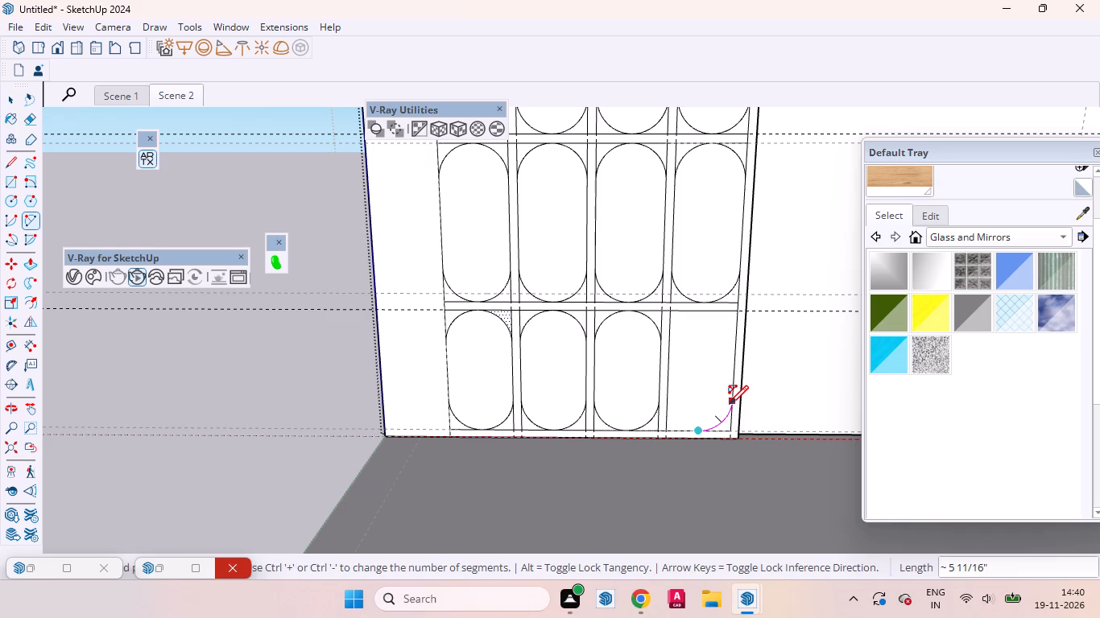
left_click(698, 433)
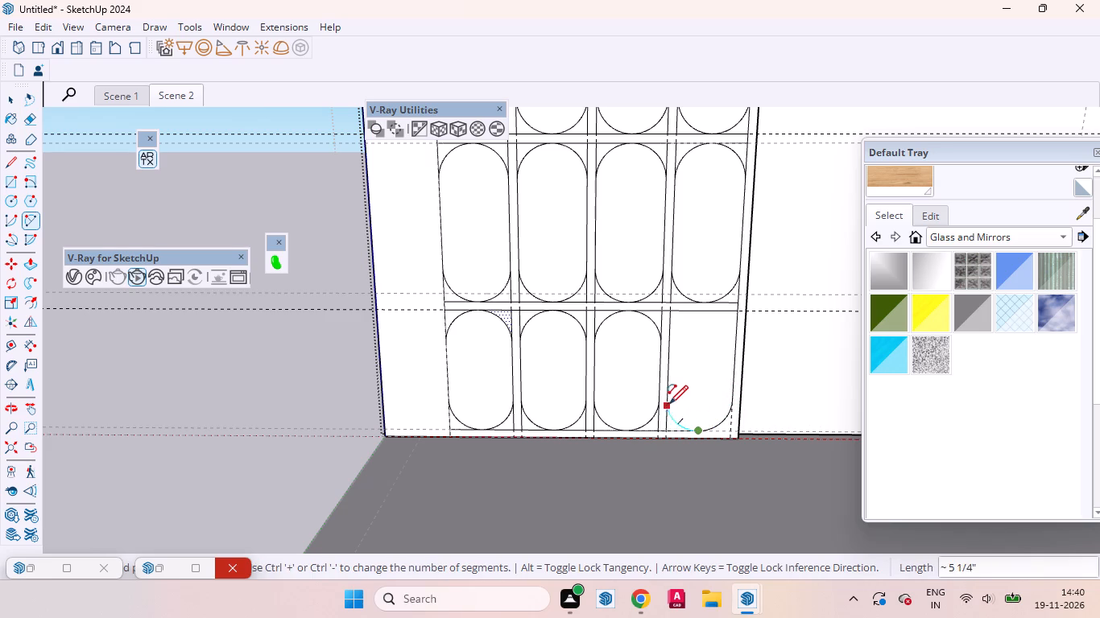
double_click(668, 399)
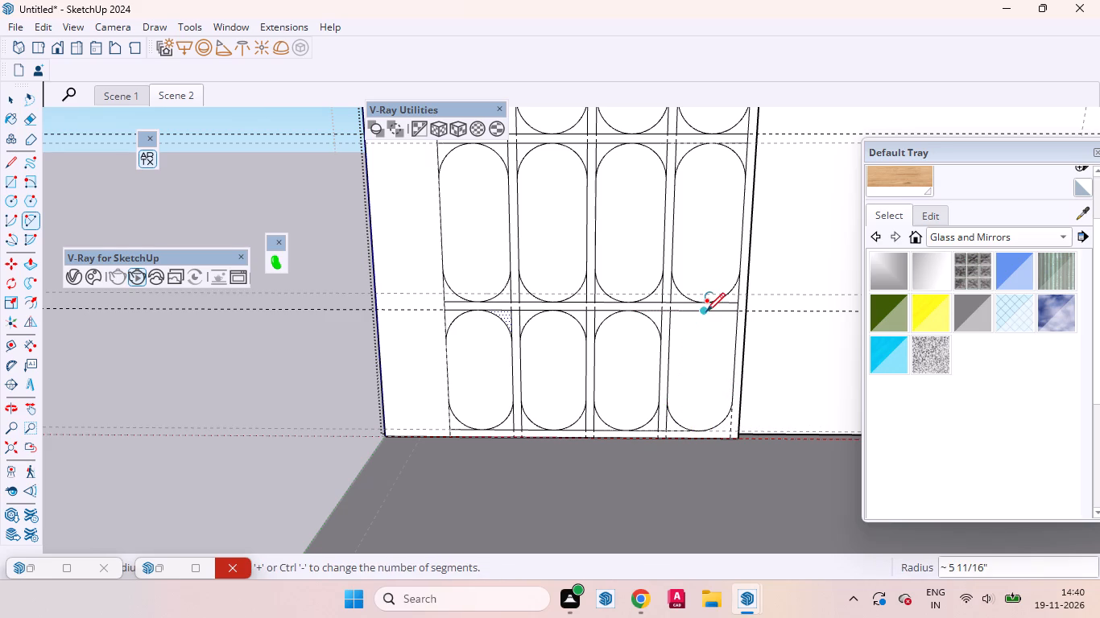
left_click(706, 311)
double_click(734, 345)
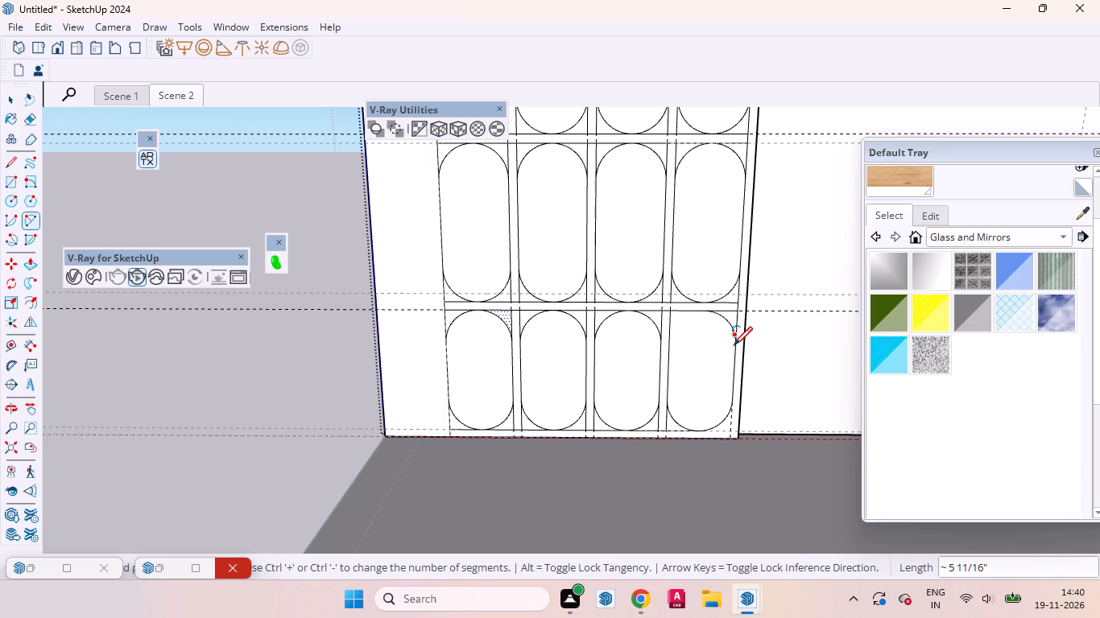
left_click(705, 314)
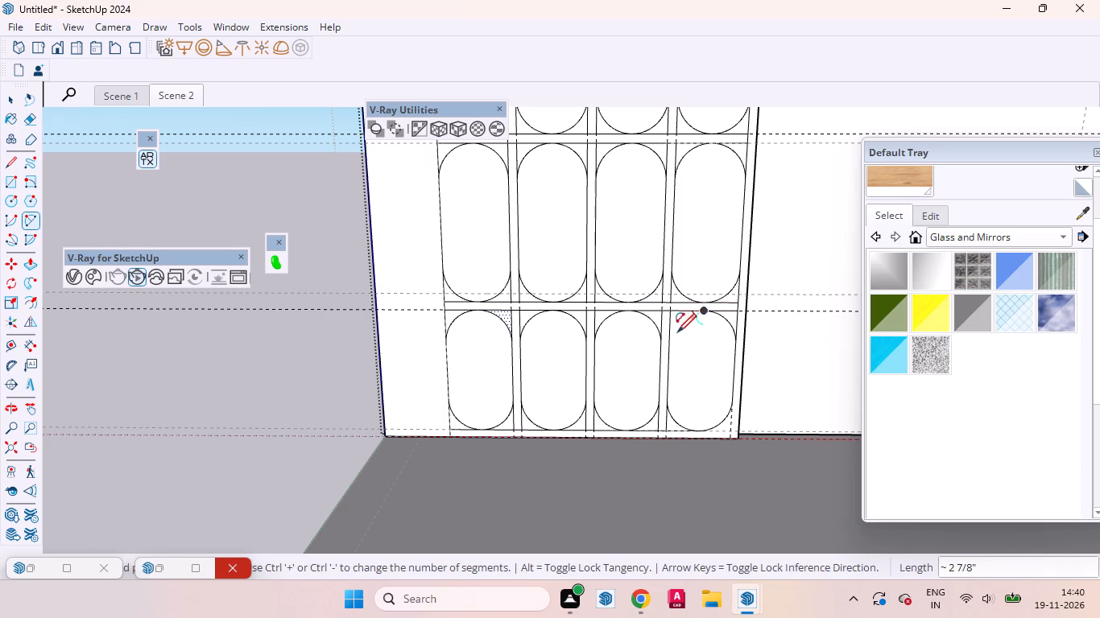
double_click(672, 345)
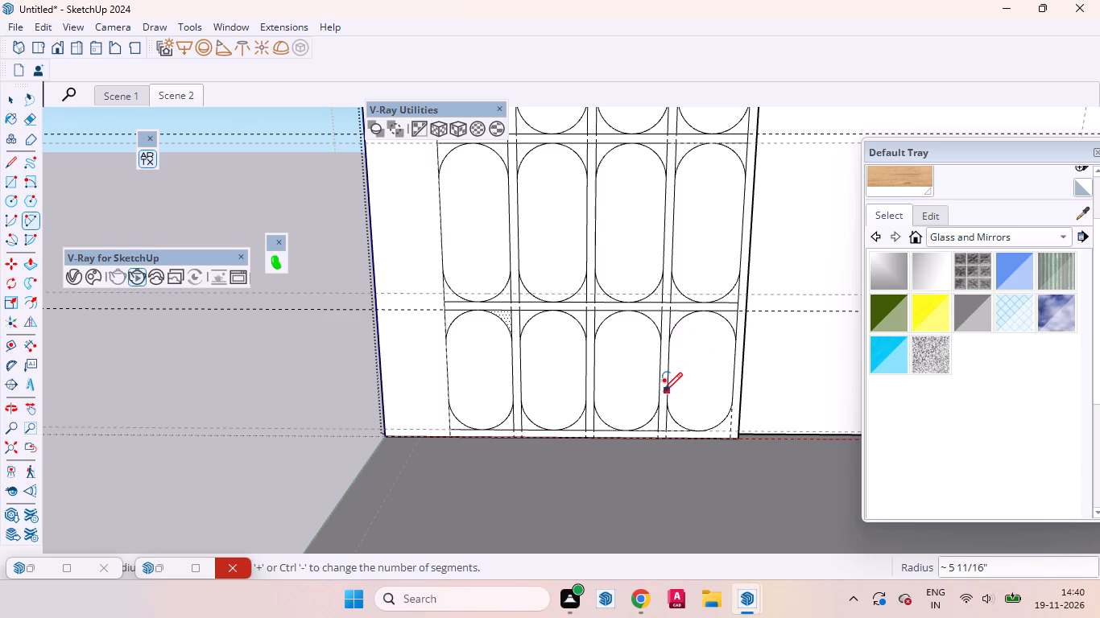
Delete the two bottom corner arcs from each of the lowest bay's third and fourth column shapes.
key("space")
left_click(583, 386)
left_click(479, 375)
scroll(605, 397, "down", 8)
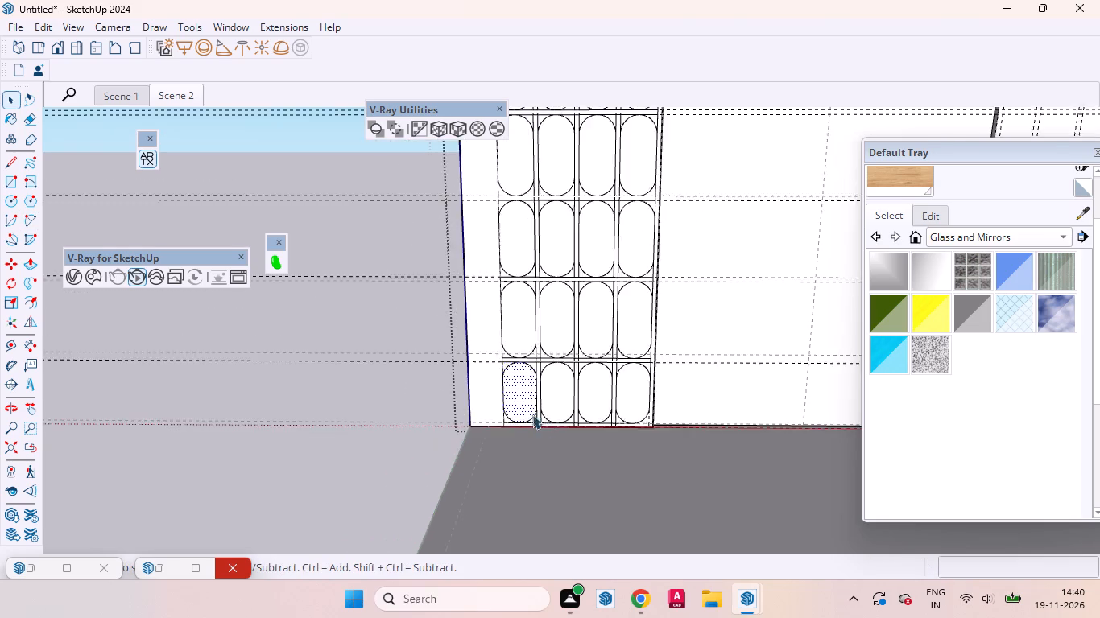
scroll(532, 414, "down", 8)
scroll(496, 439, "up", 1)
scroll(496, 439, "down", 6)
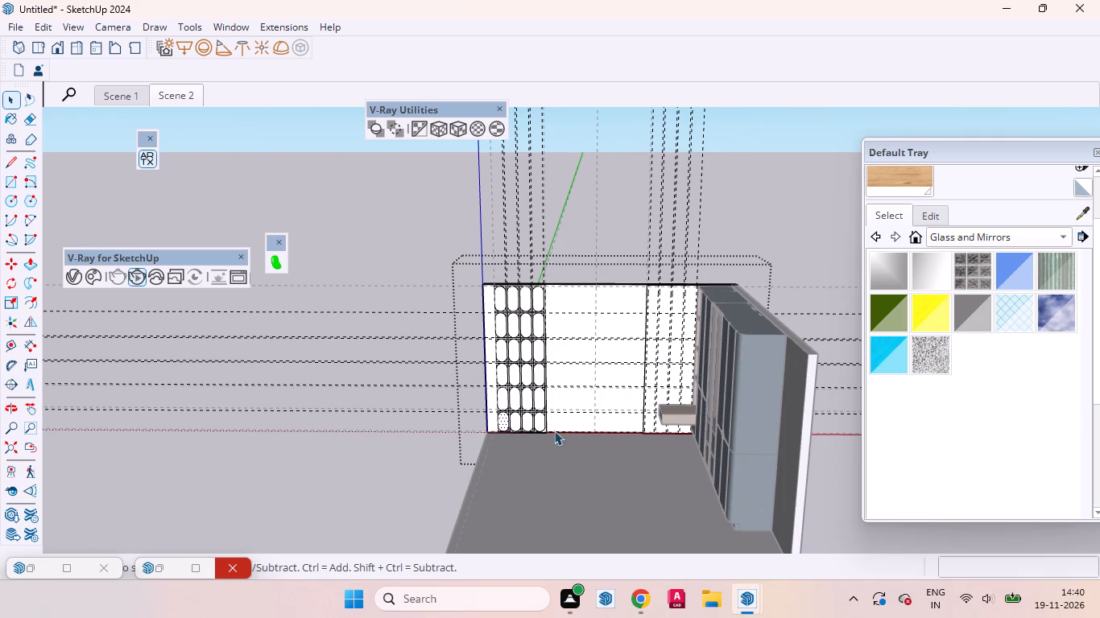
scroll(532, 424, "up", 11)
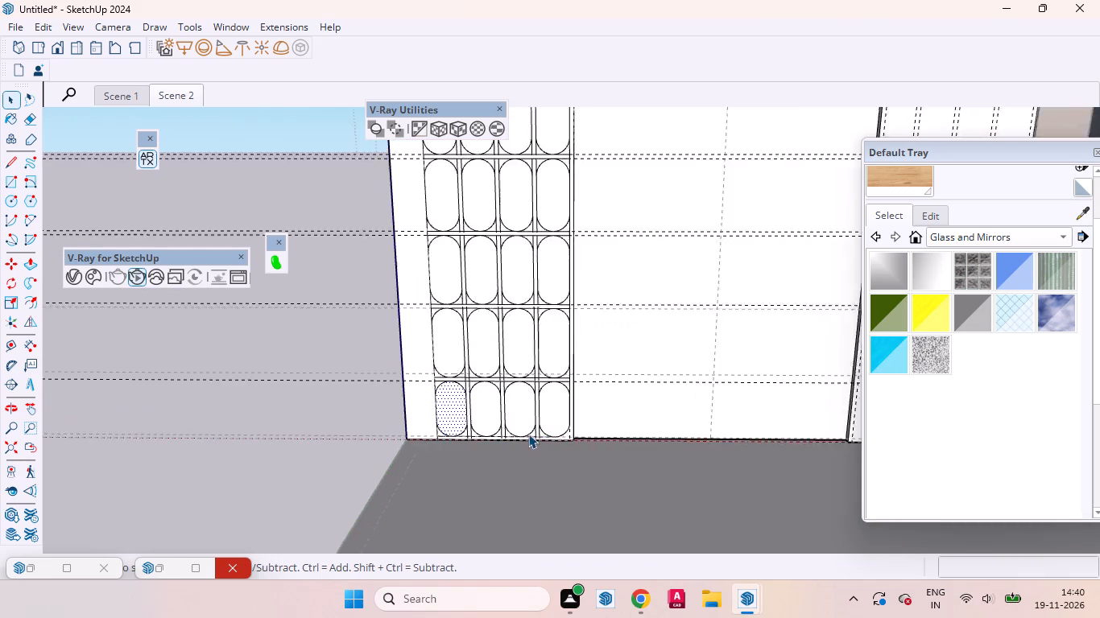
scroll(528, 434, "up", 2)
left_click(532, 429)
key("Delete")
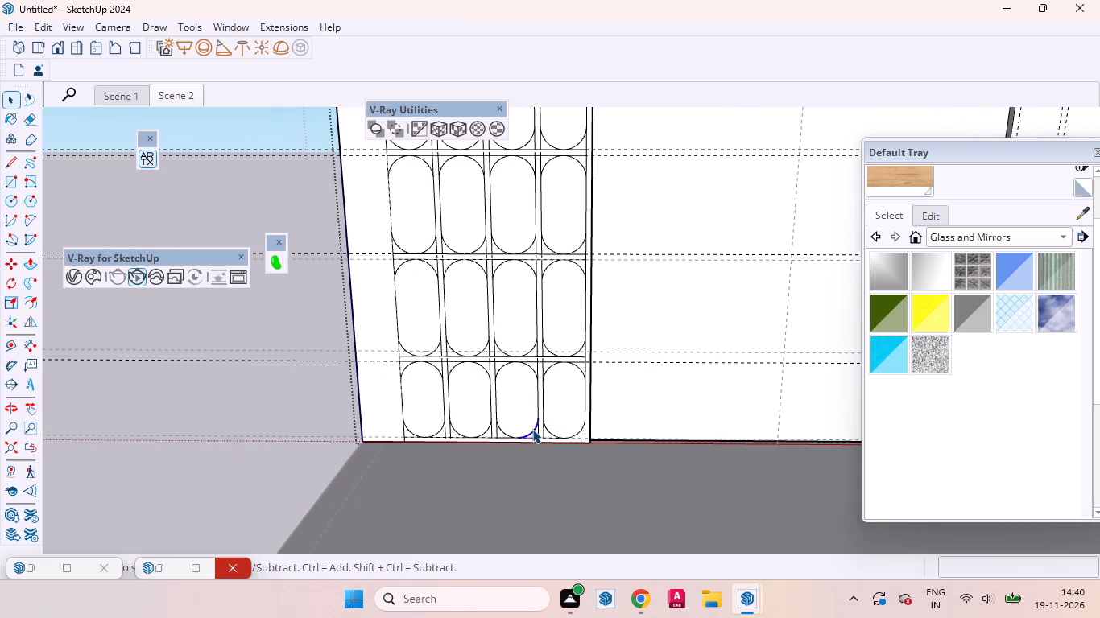
left_click(502, 431)
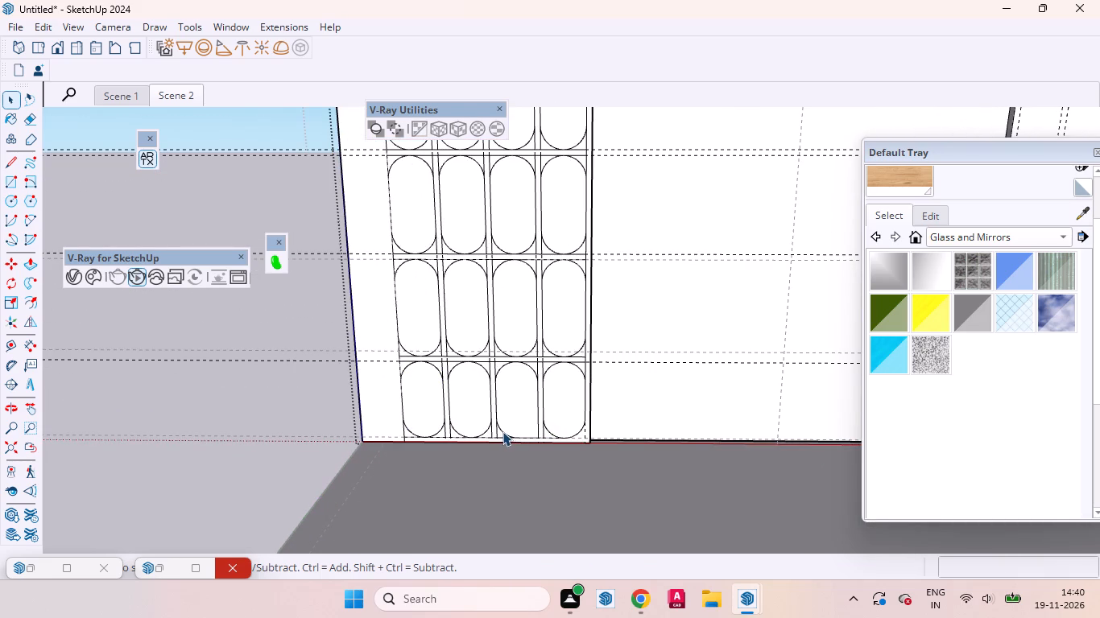
key("Delete")
left_click(549, 431)
key("Delete")
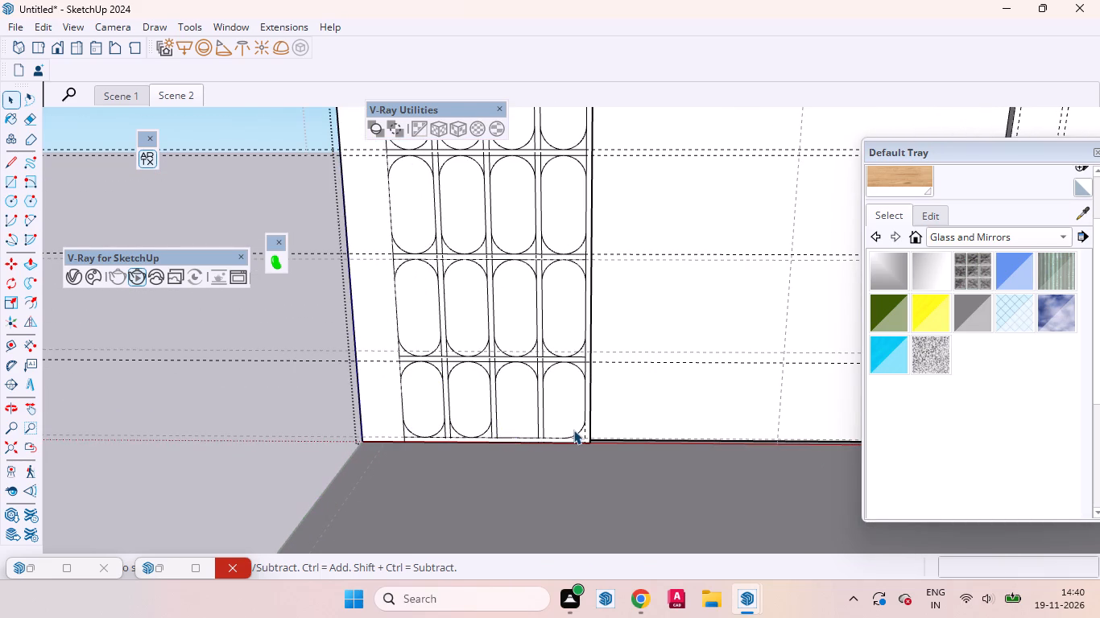
left_click(576, 427)
left_click(579, 430)
key("Delete")
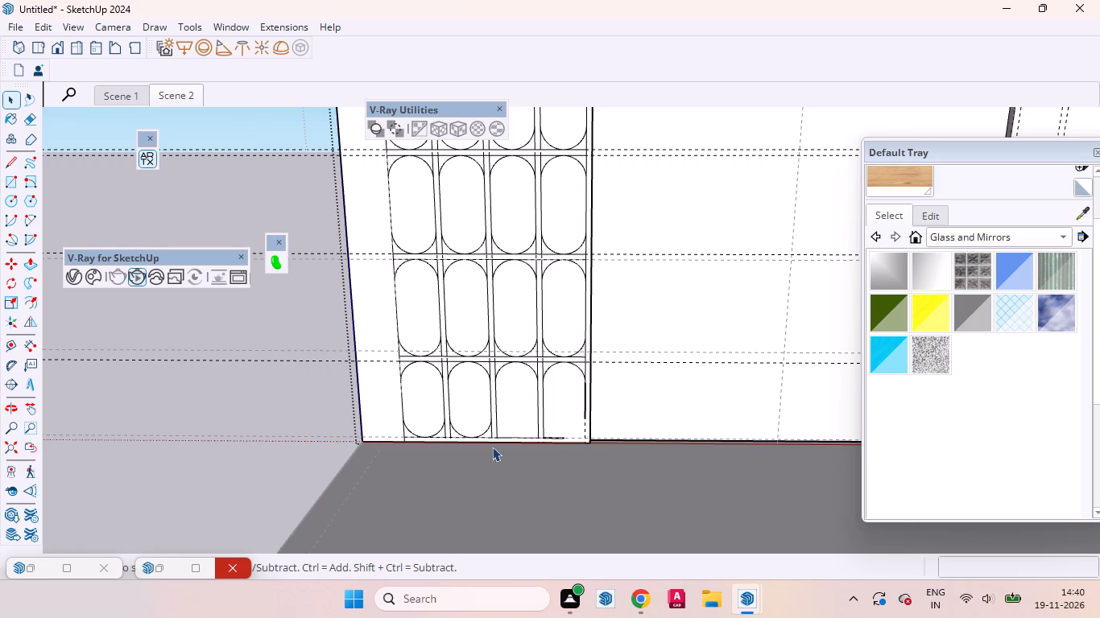
Delete the two bottom corner arcs from each of the lowest bay's second and first column shapes.
left_click(486, 430)
key("Delete")
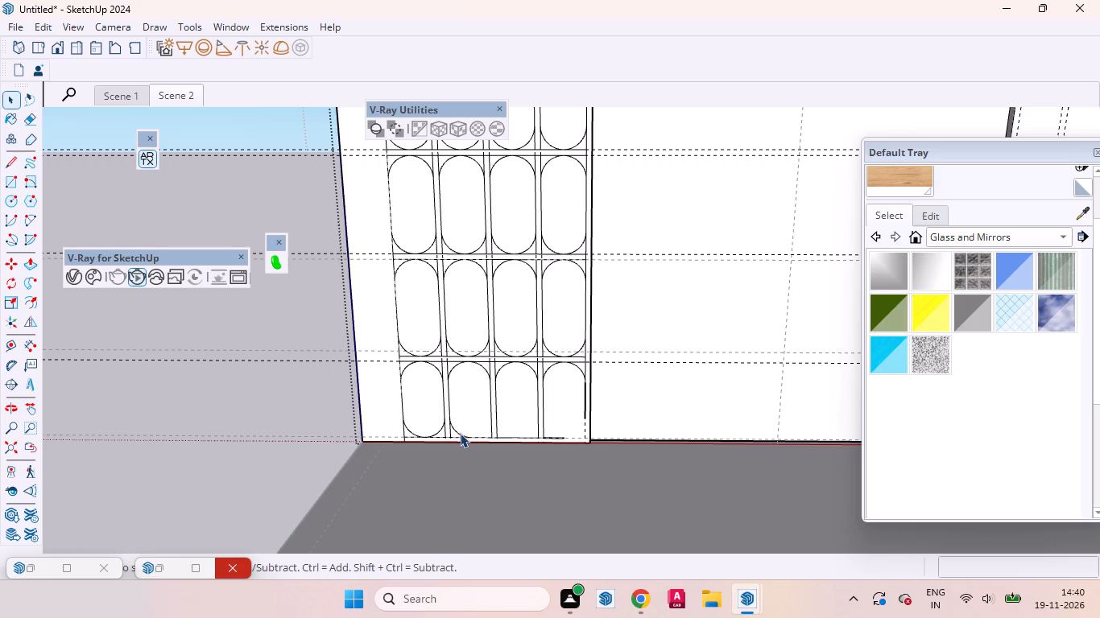
left_click(458, 434)
key("Delete")
left_click(438, 430)
key("Delete")
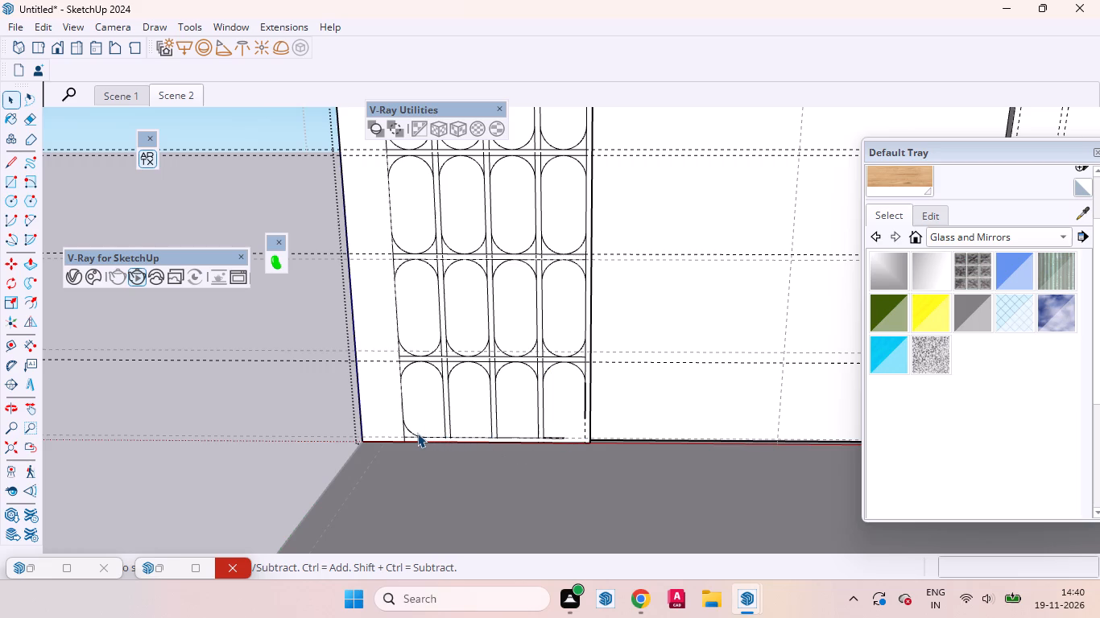
left_click(415, 433)
key("Delete")
Close the lowest bay's fourth-column shape by drawing its missing 4" bottom edge segment and the lower part of its outer side edge.
scroll(455, 465, "down", 13)
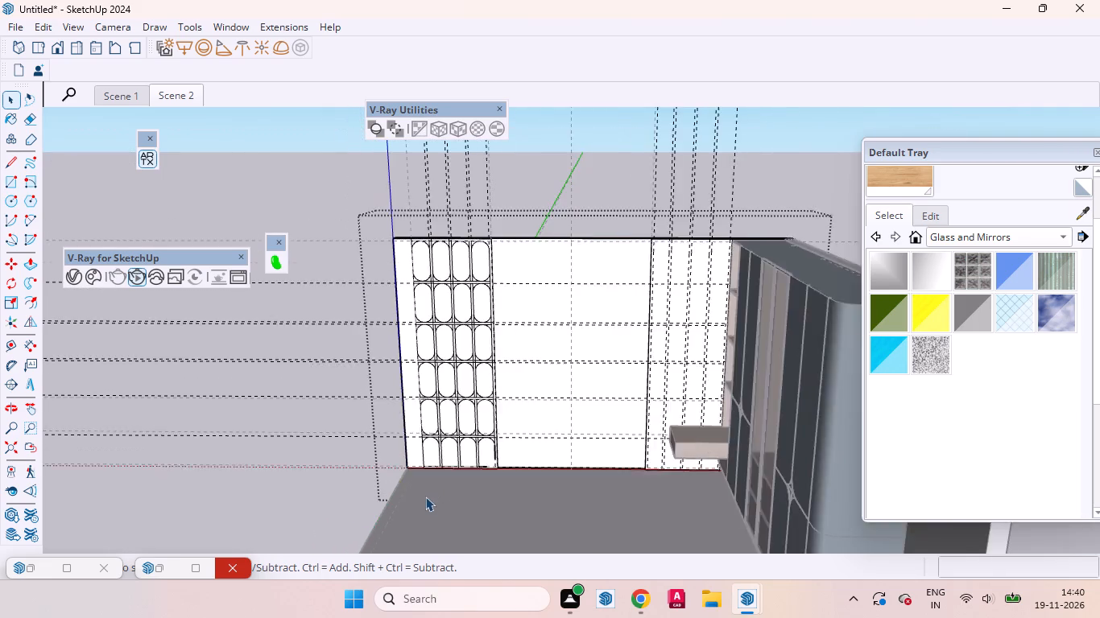
scroll(425, 496, "down", 2)
scroll(456, 499, "up", 10)
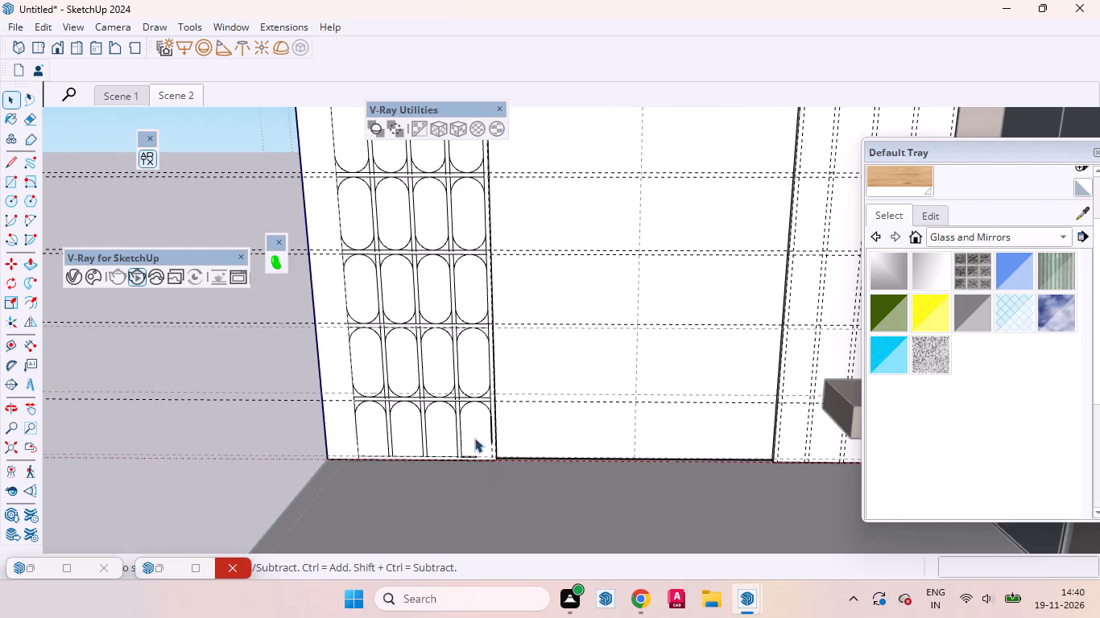
left_click(478, 431)
scroll(484, 443, "up", 11)
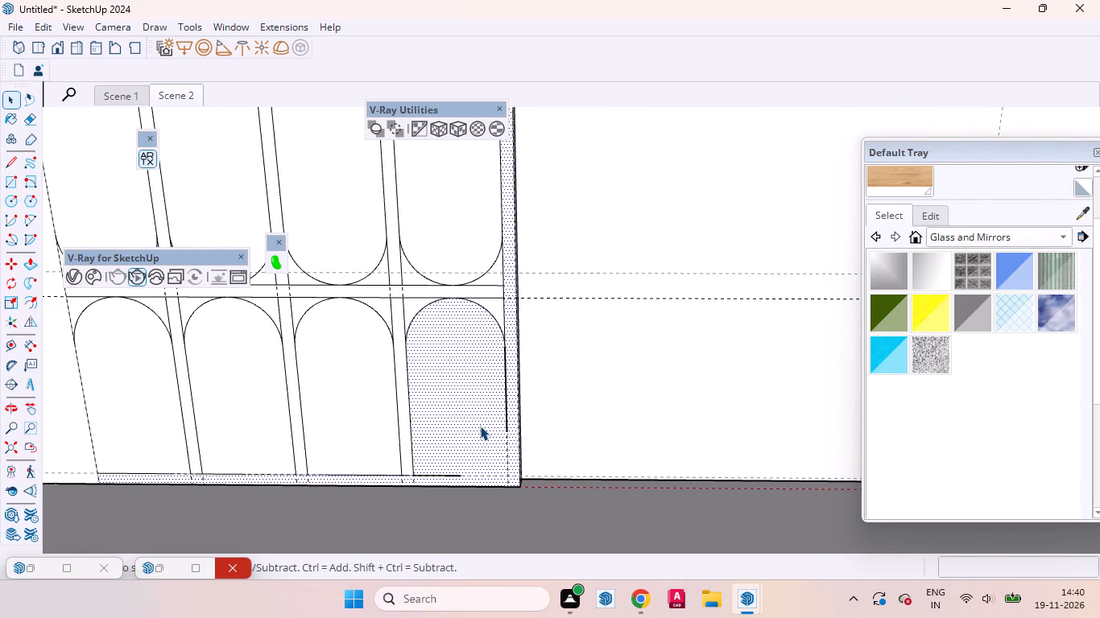
key("l")
left_click(457, 477)
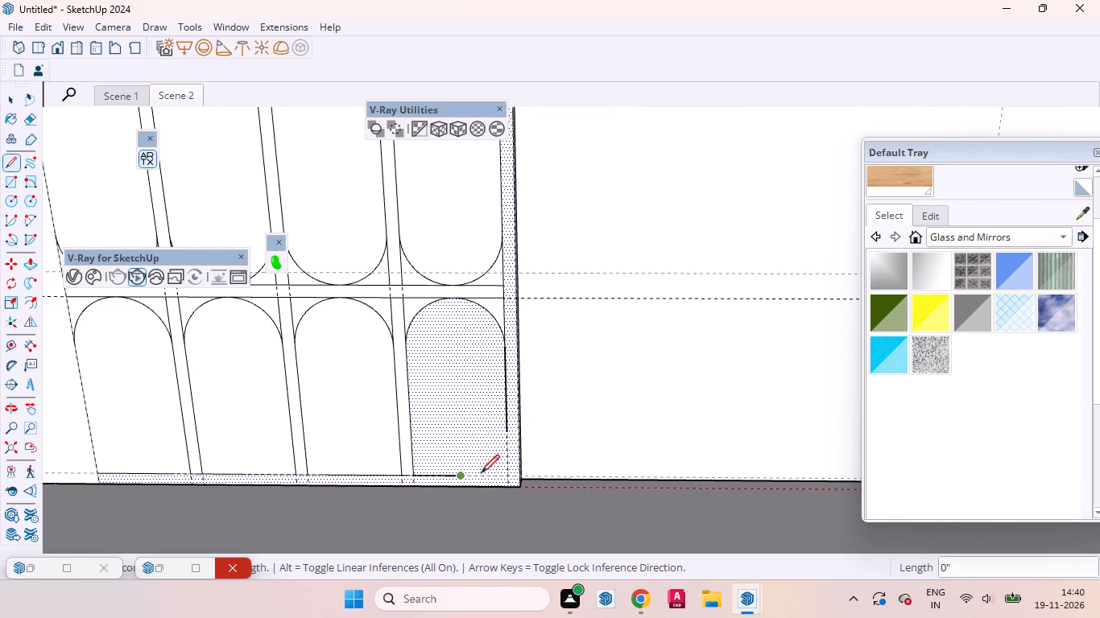
left_click(506, 477)
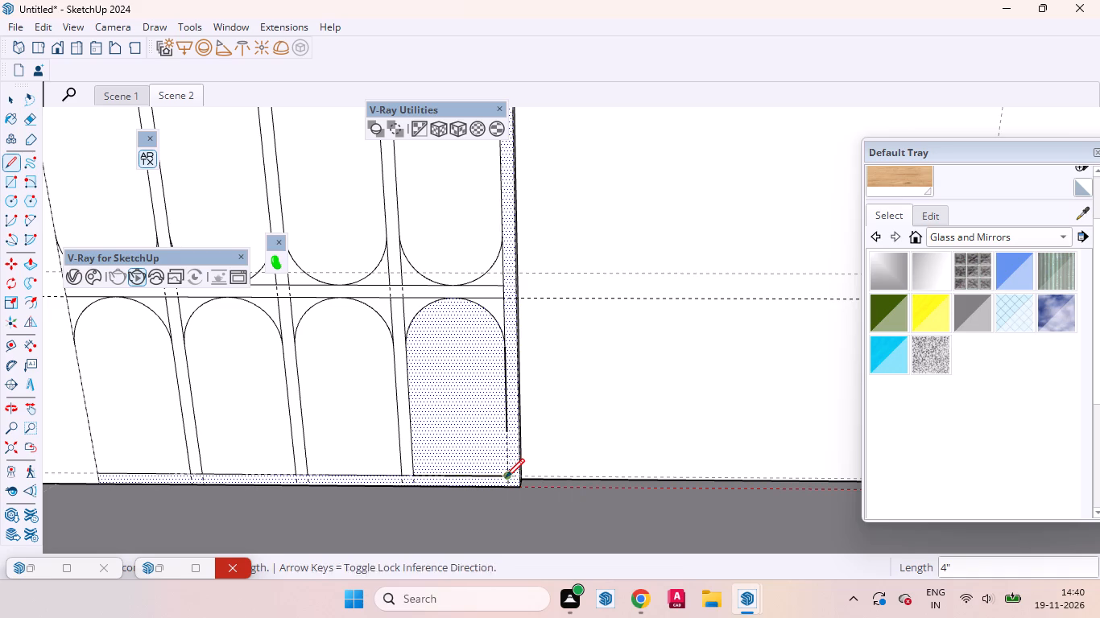
left_click(505, 429)
key("space")
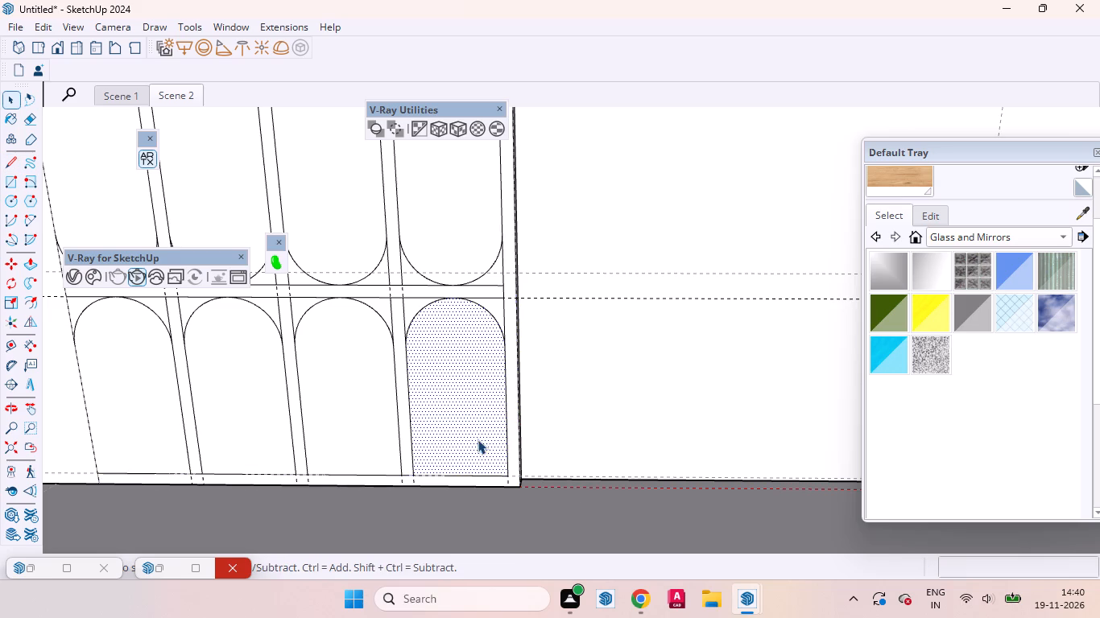
Add a horizontal guide 1" above the single topmost guide crossing the wall strip beside the wardrobe.
scroll(486, 454, "down", 20)
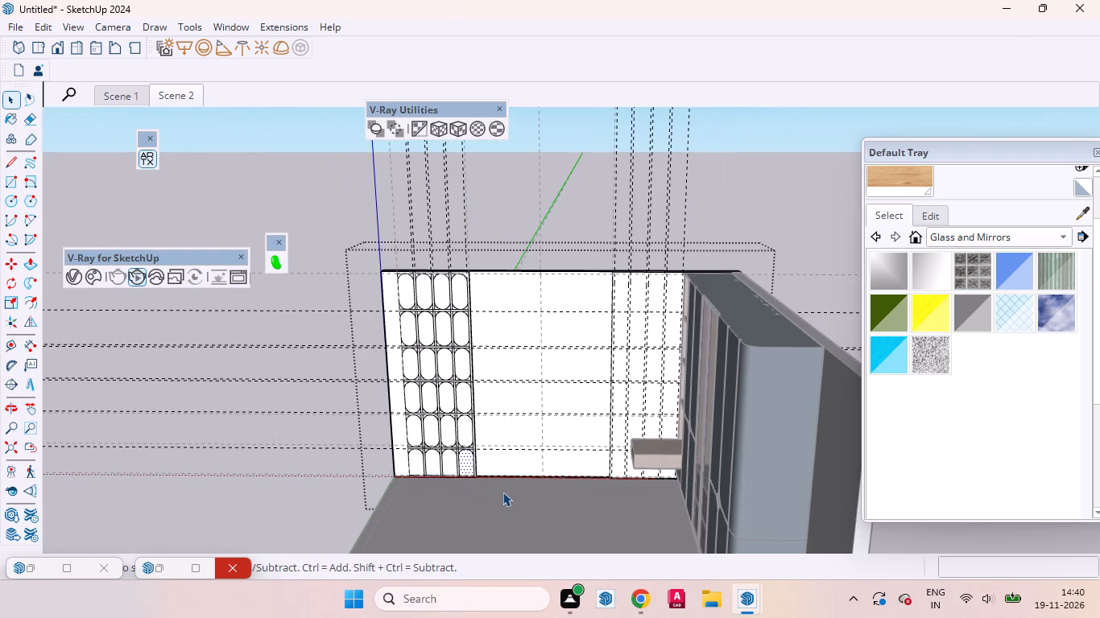
scroll(655, 248, "up", 4)
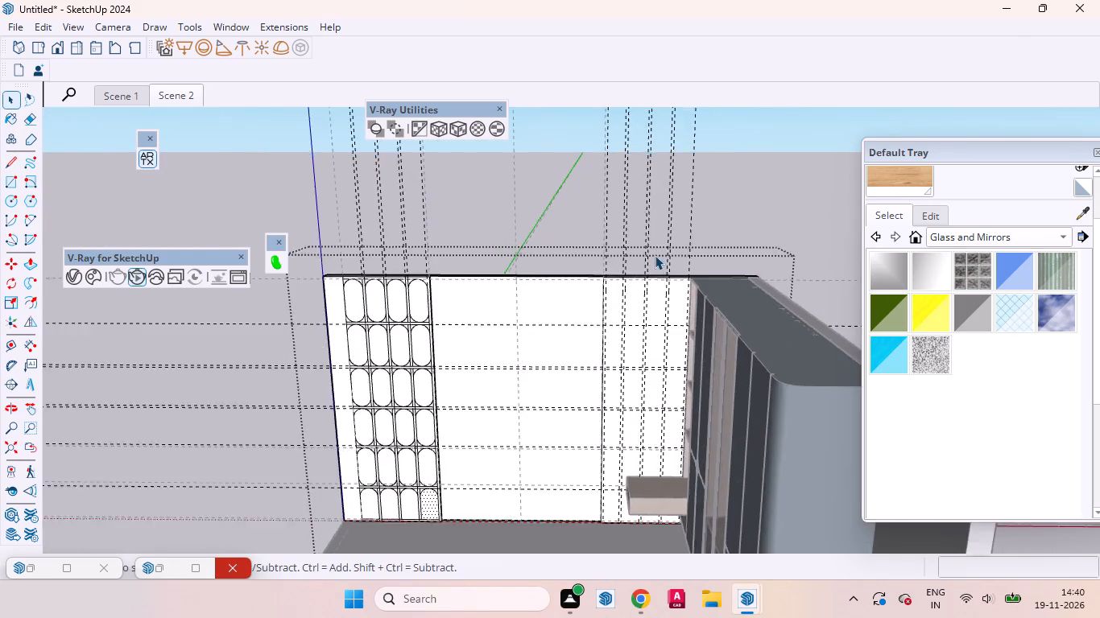
scroll(655, 255, "up", 5)
left_click(588, 333)
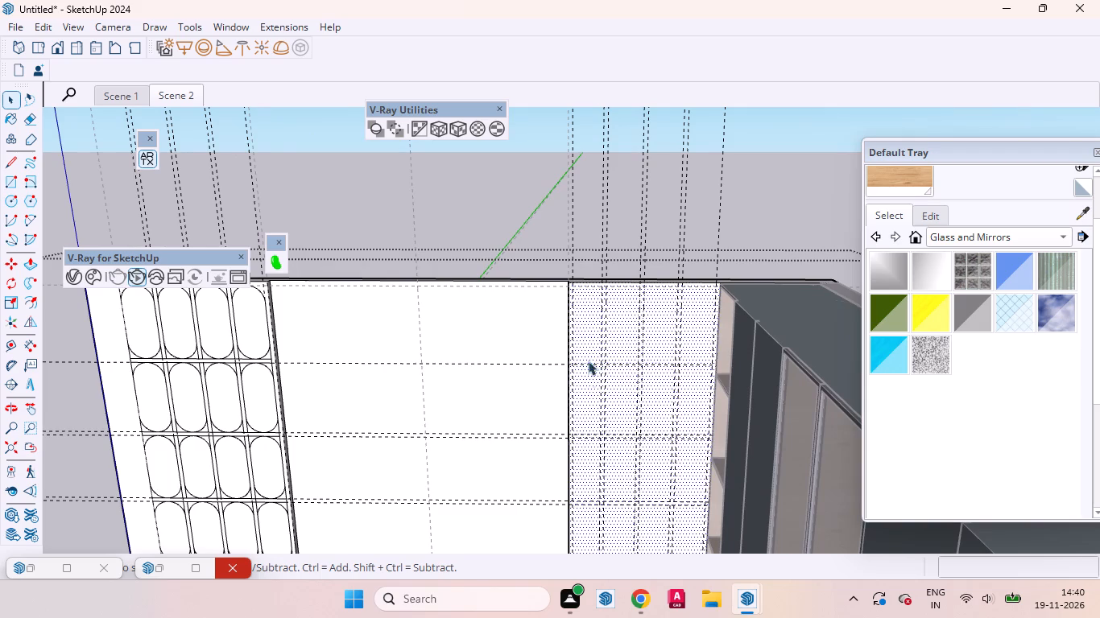
scroll(585, 399, "down", 1)
scroll(585, 400, "up", 1)
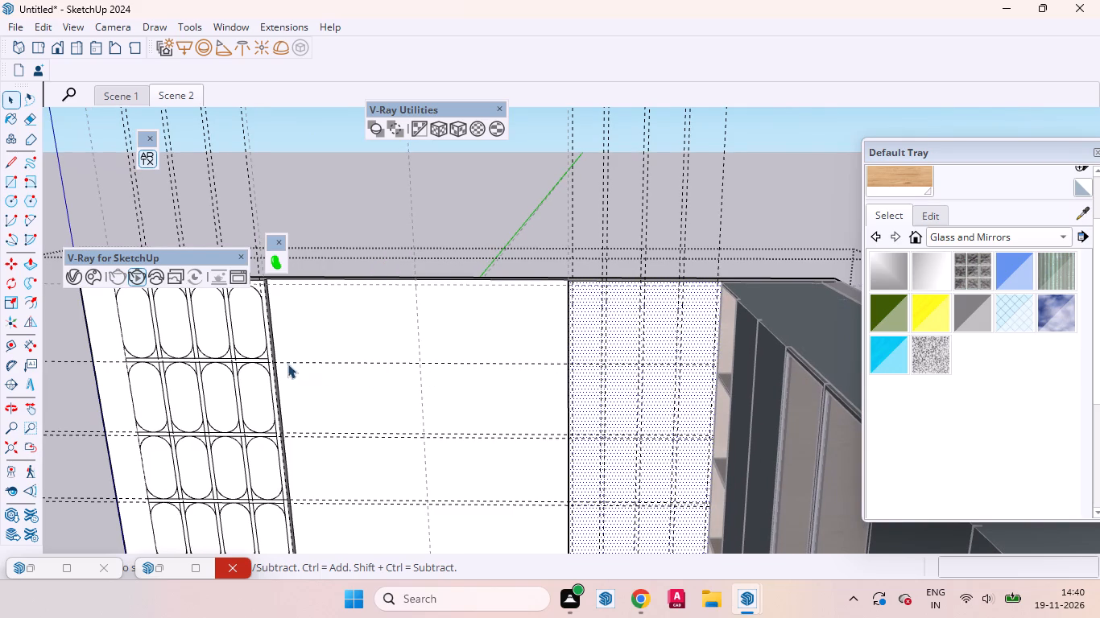
scroll(287, 364, "up", 13)
middle_click_drag(287, 368, 312, 383)
scroll(290, 388, "down", 15)
scroll(672, 393, "up", 6)
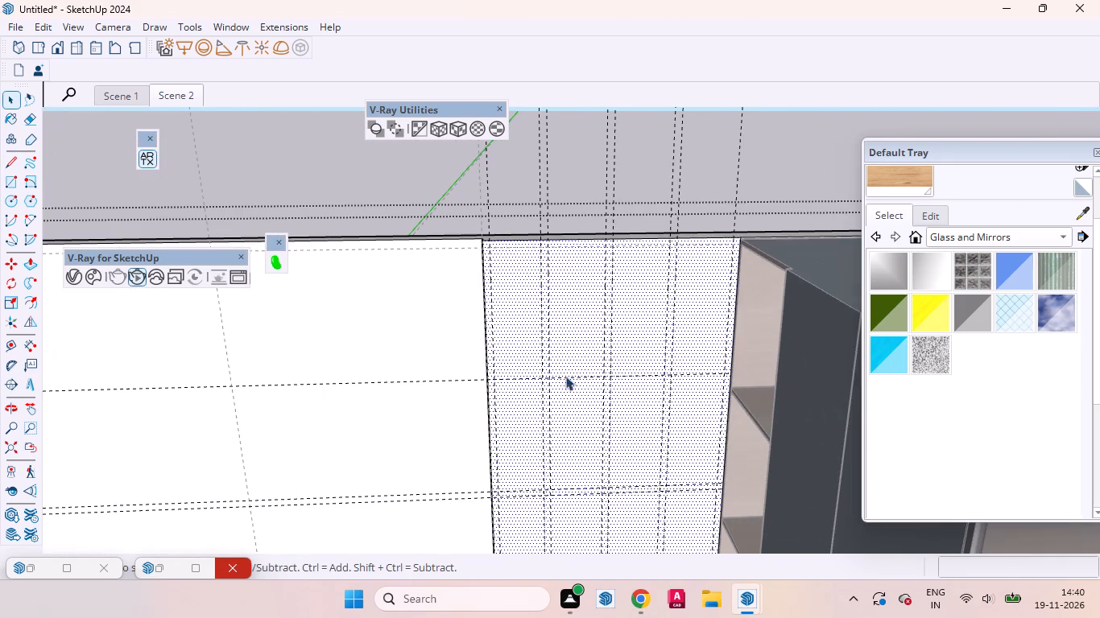
scroll(577, 411, "down", 2)
scroll(531, 386, "up", 6)
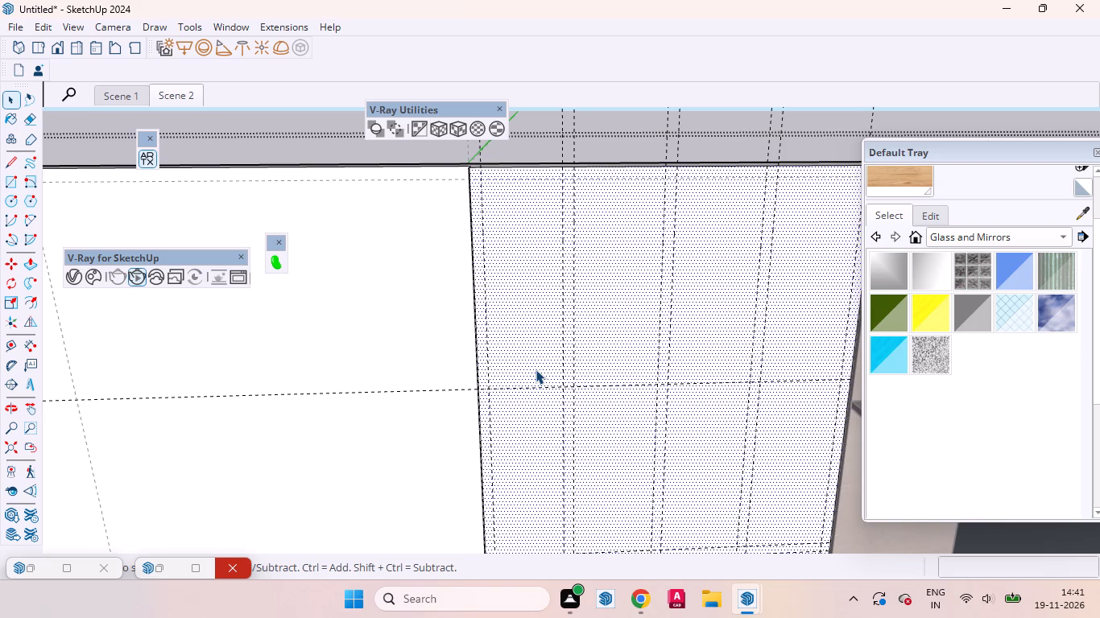
key("t")
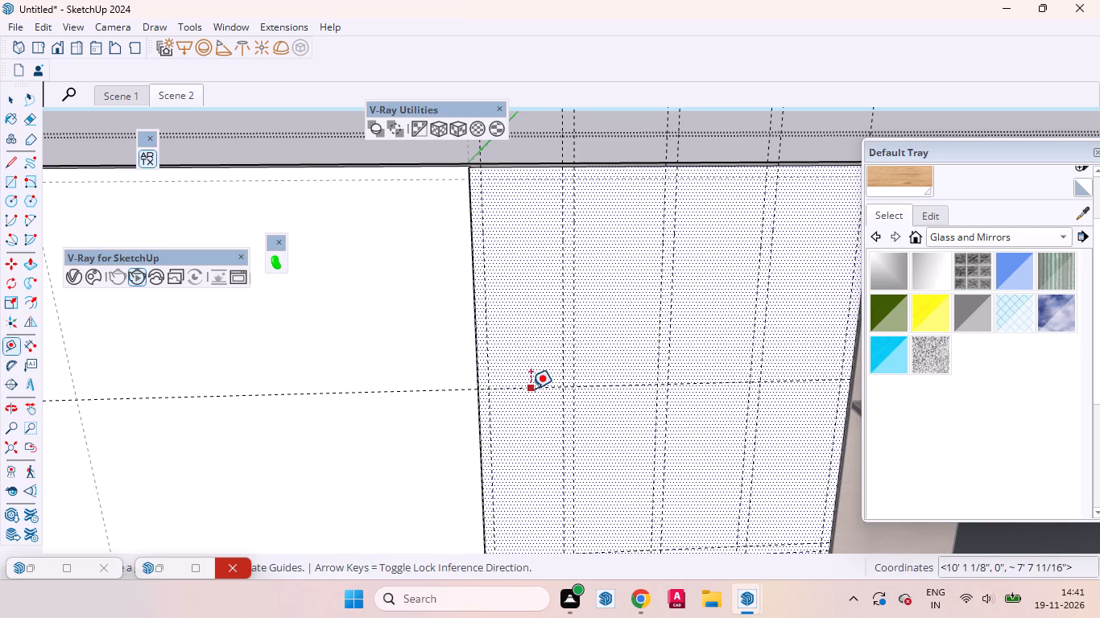
left_click(531, 389)
key("Up")
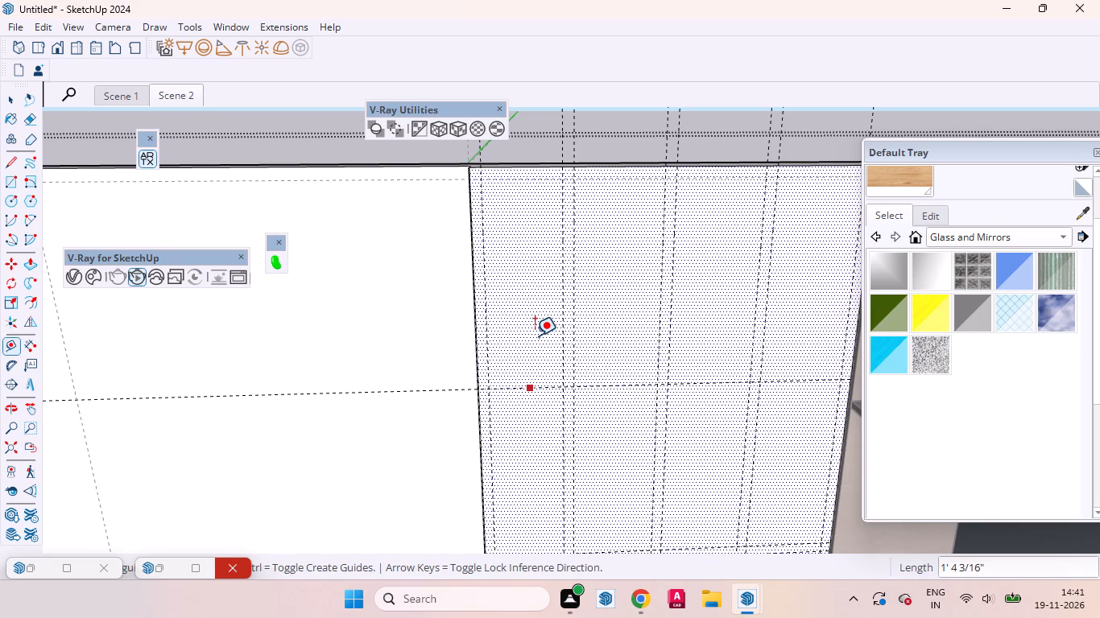
key("1")
key("Return")
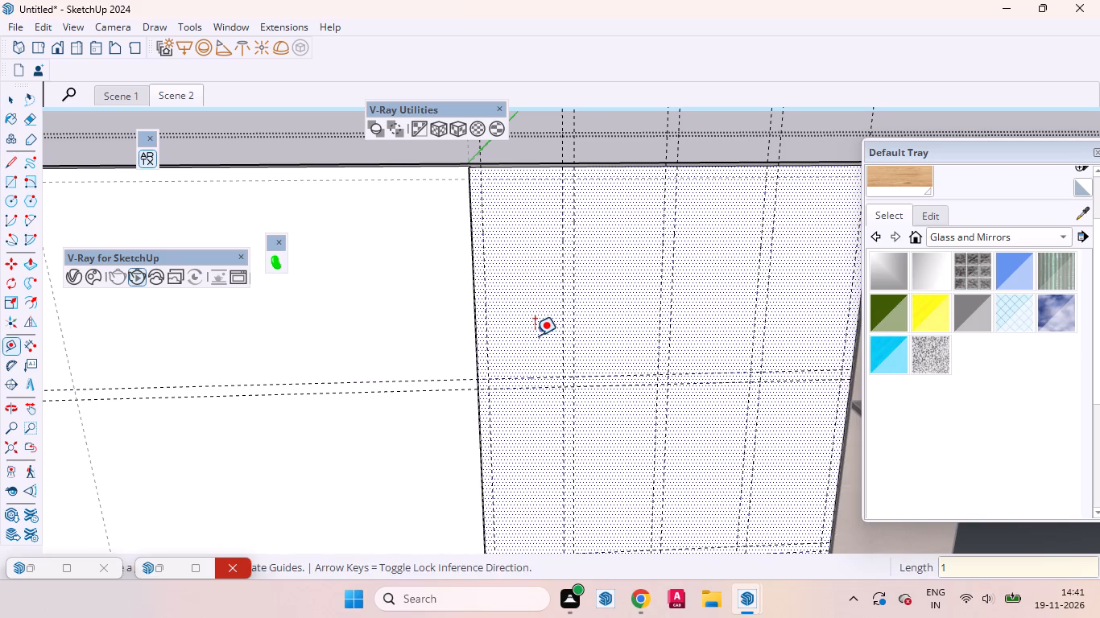
key("space")
Draw rectangles about 2' 10" wide by 1' 6 5/16" high in the top two bays of the strip beside the wardrobe.
scroll(566, 320, "down", 7)
scroll(602, 356, "up", 1)
scroll(604, 360, "down", 1)
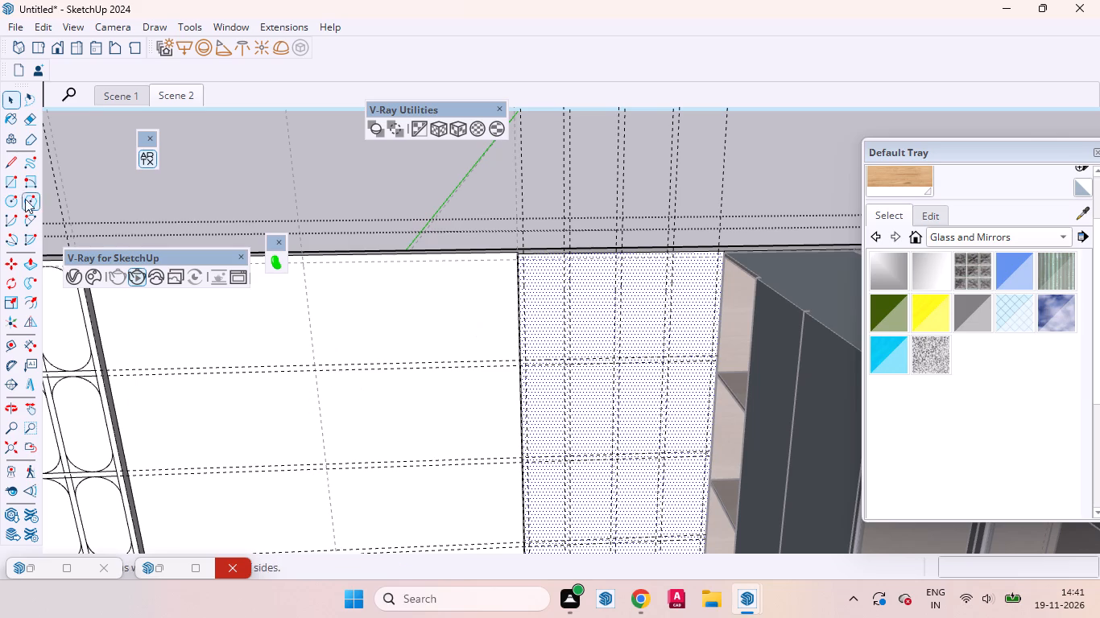
left_click(12, 177)
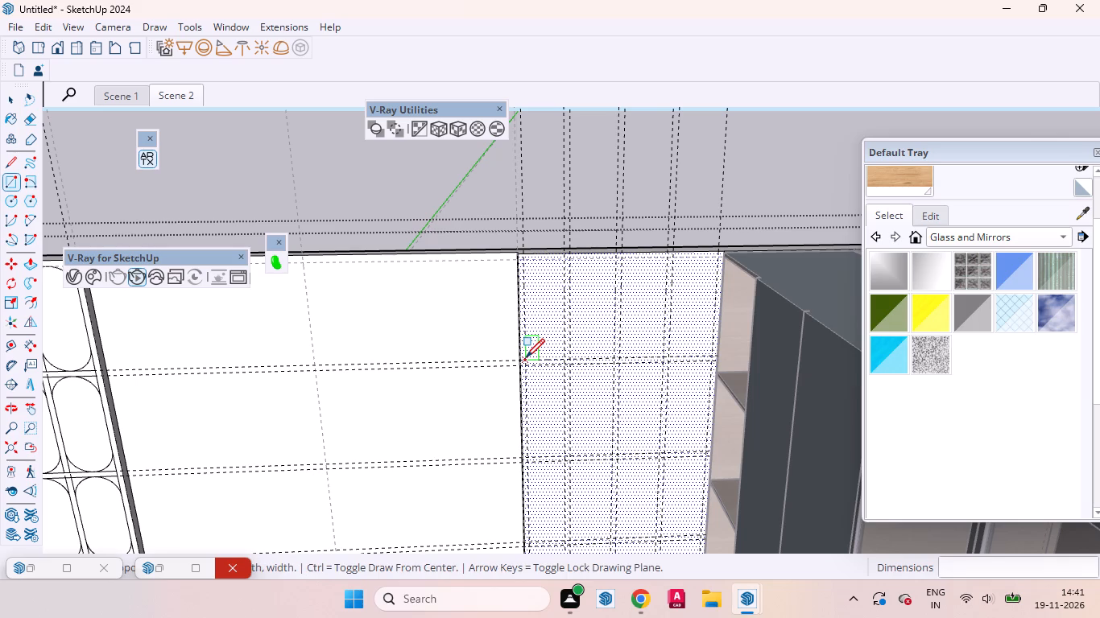
left_click(717, 257)
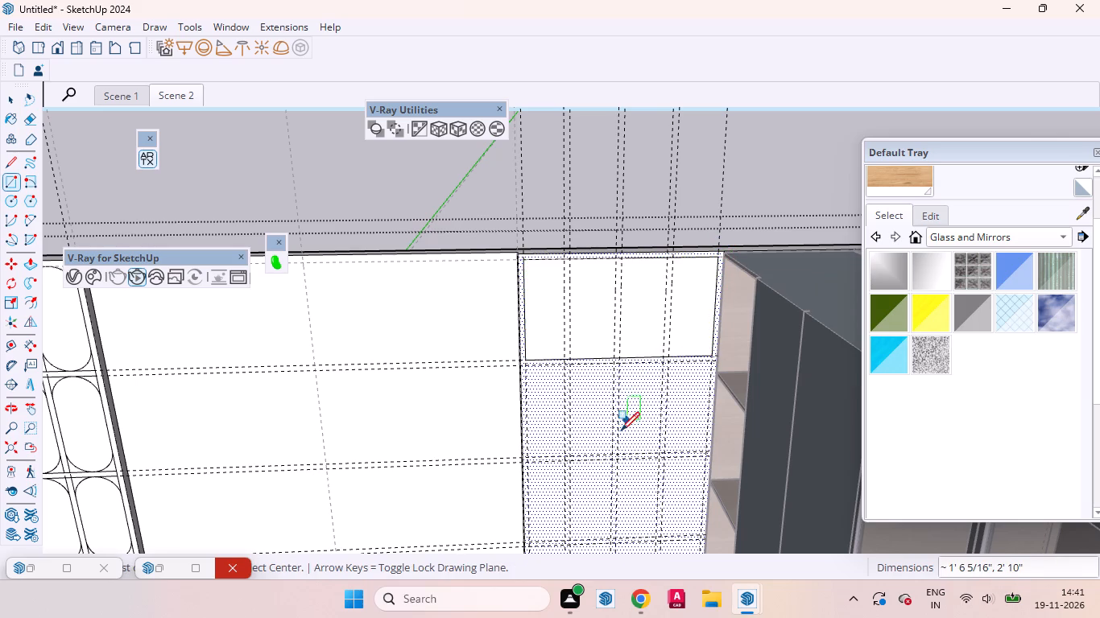
left_click(530, 457)
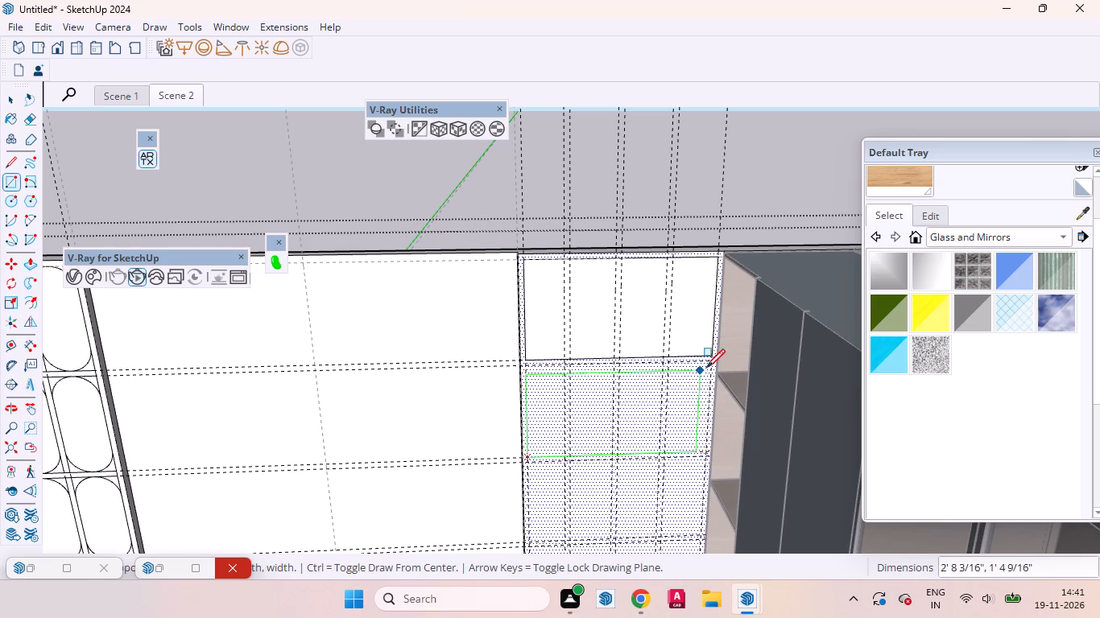
left_click(710, 364)
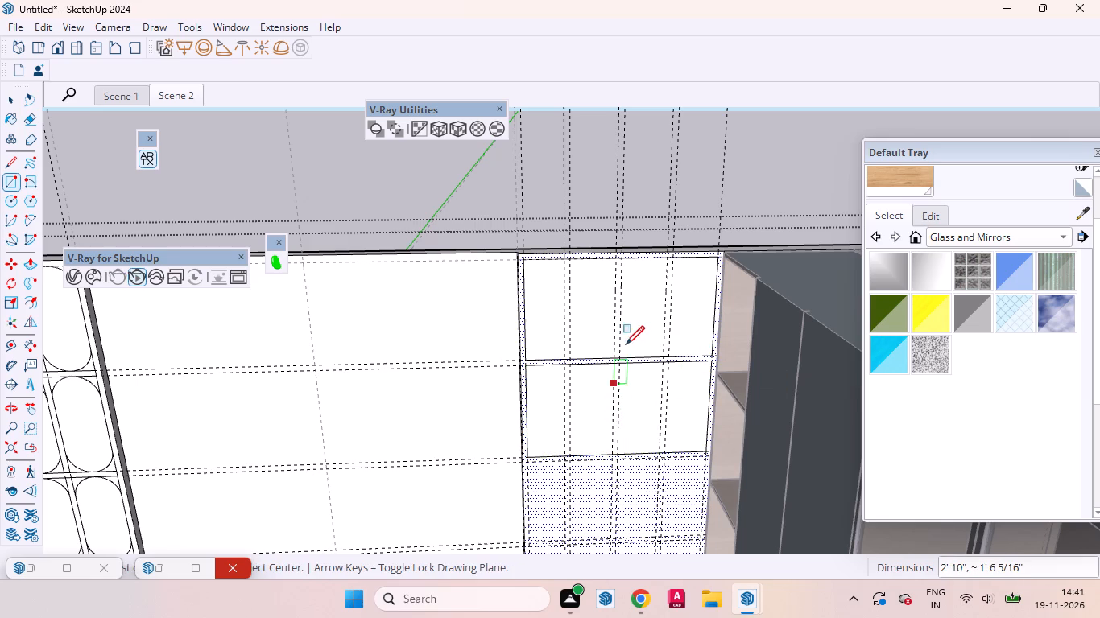
Measure the first column's width between the vertical guides on the strip beside the wardrobe.
scroll(629, 319, "down", 3)
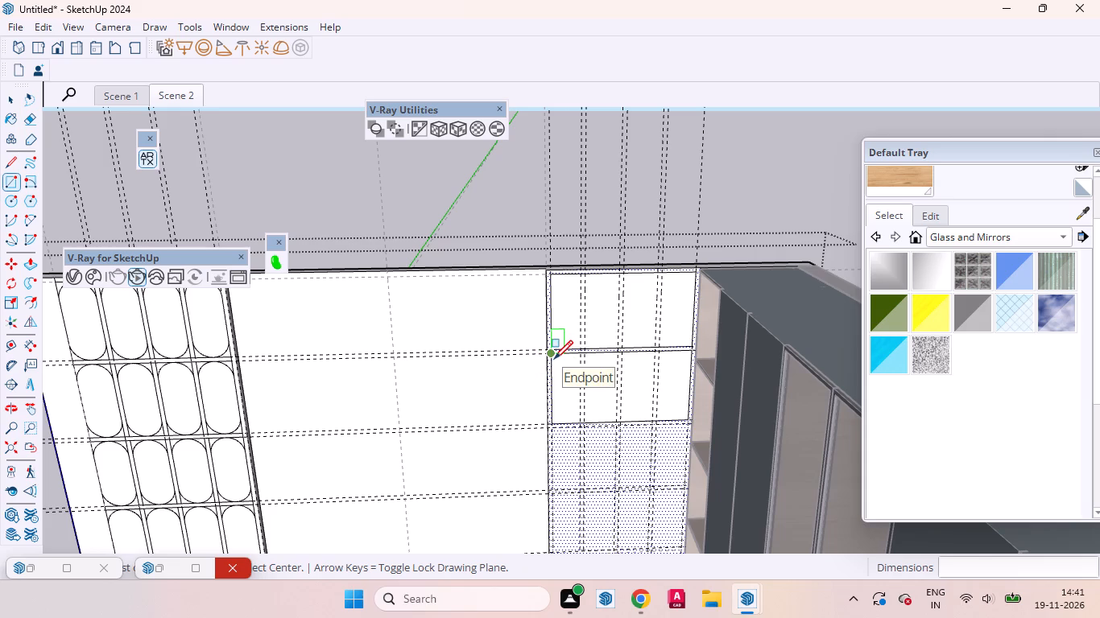
key("space")
type("d")
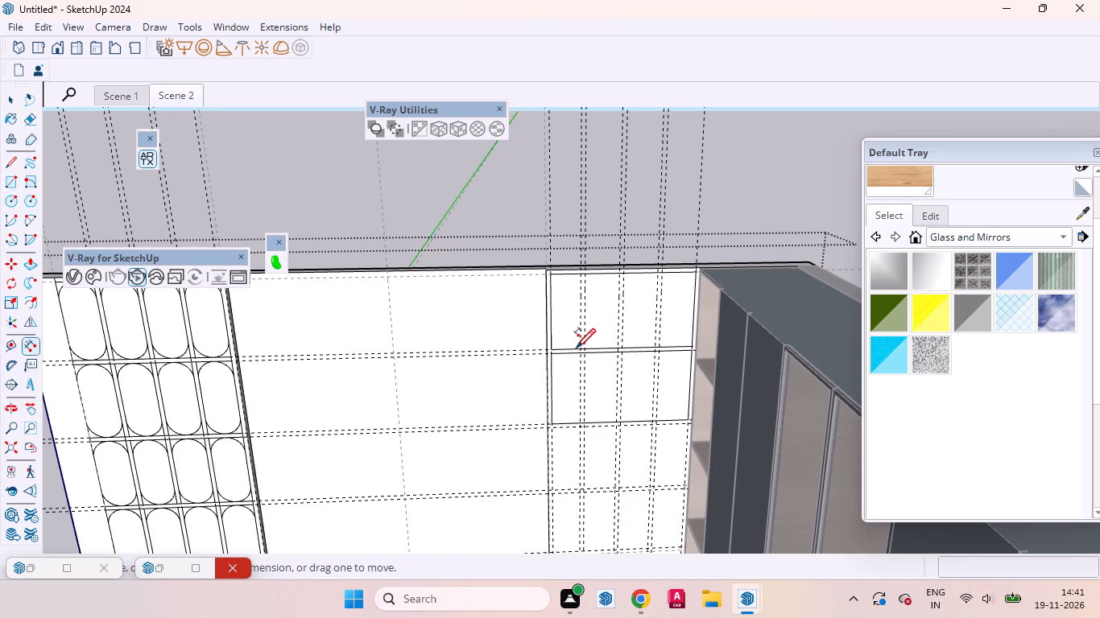
scroll(576, 347, "up", 14)
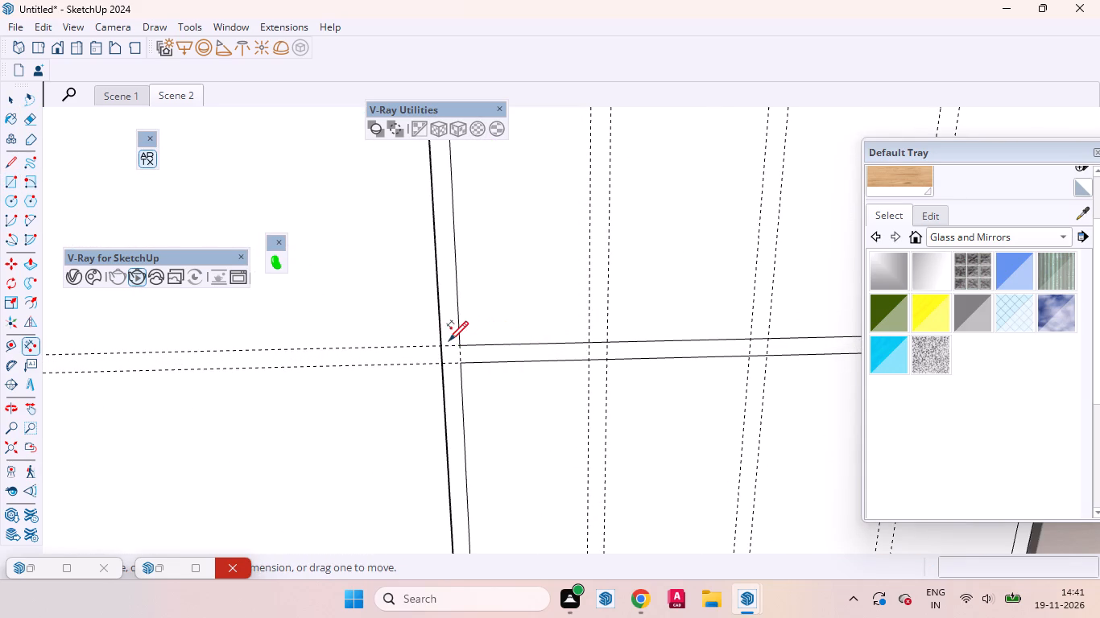
left_click(459, 346)
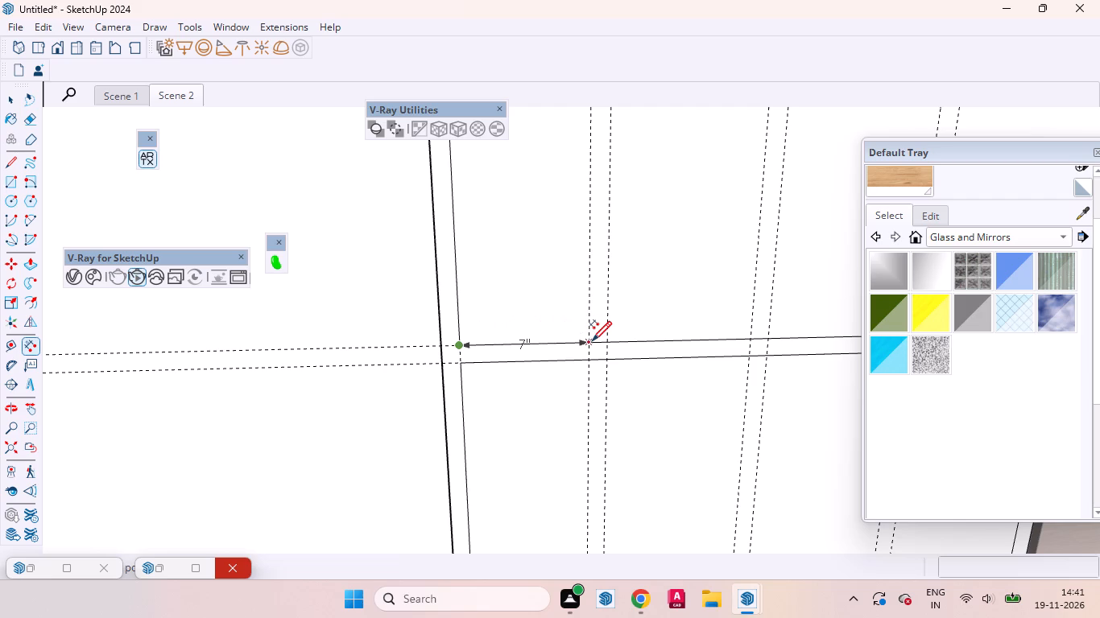
key("space")
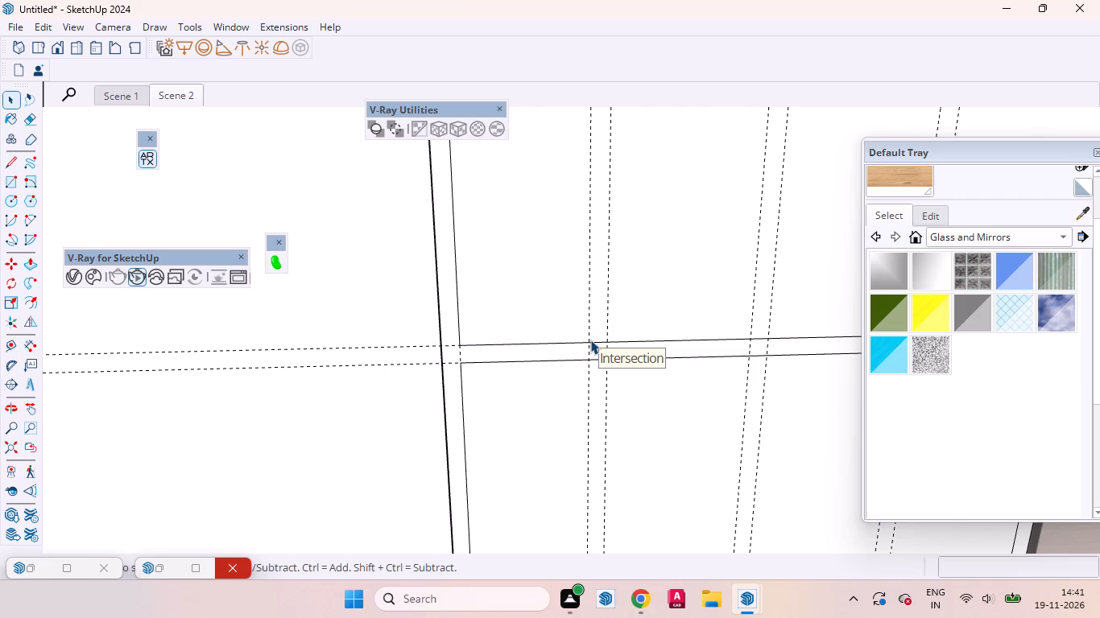
Delete the vertical column guides crossing the wall strip beside the wardrobe.
scroll(571, 353, "down", 13)
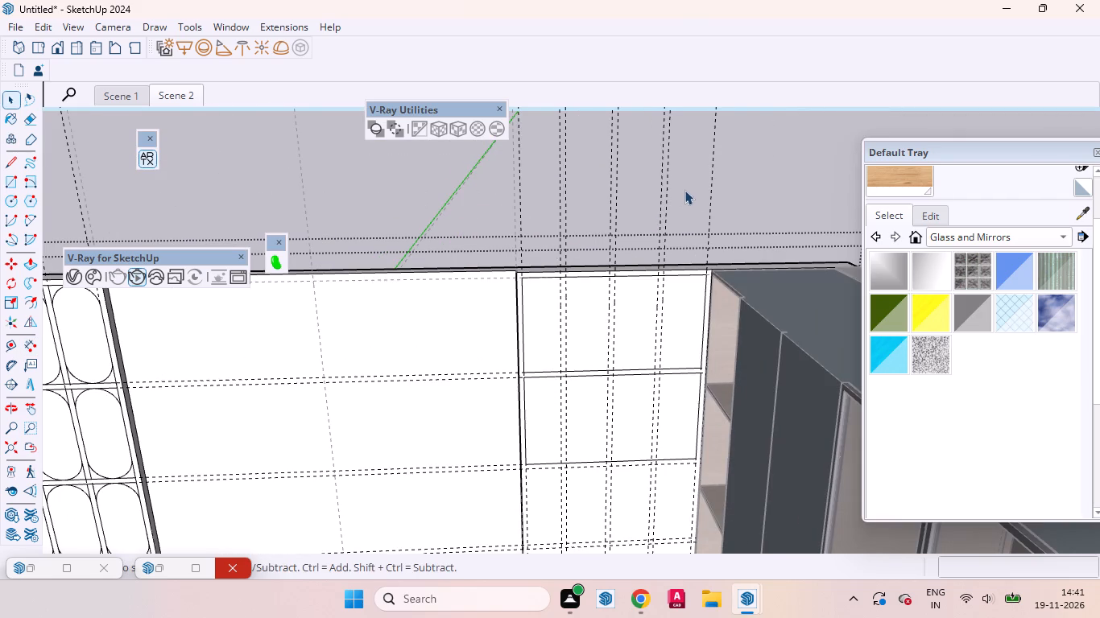
left_click_drag(736, 168, 440, 122)
left_click_drag(440, 122, 438, 117)
key("Delete")
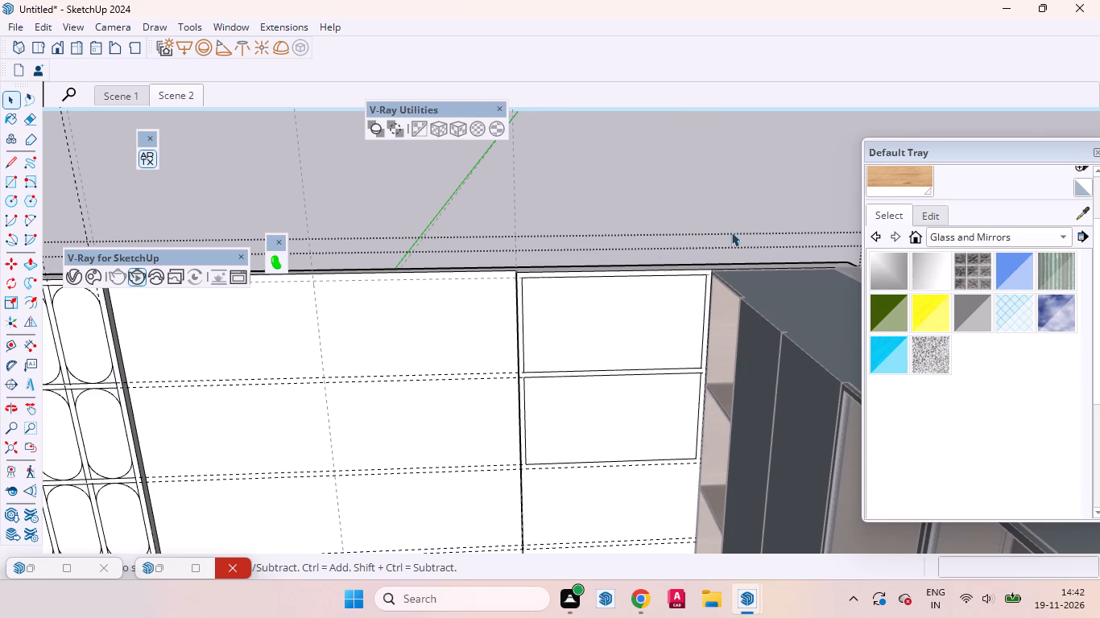
Measure the width of a fourth-column shape in the finished rounded-panel grid.
scroll(764, 224, "down", 6)
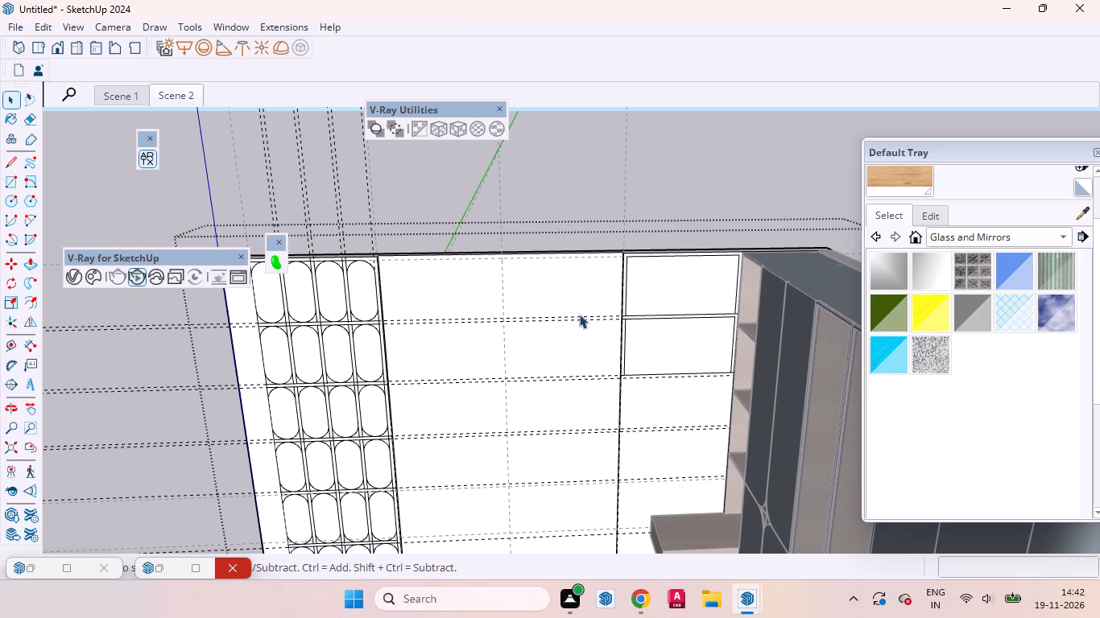
scroll(345, 328, "up", 12)
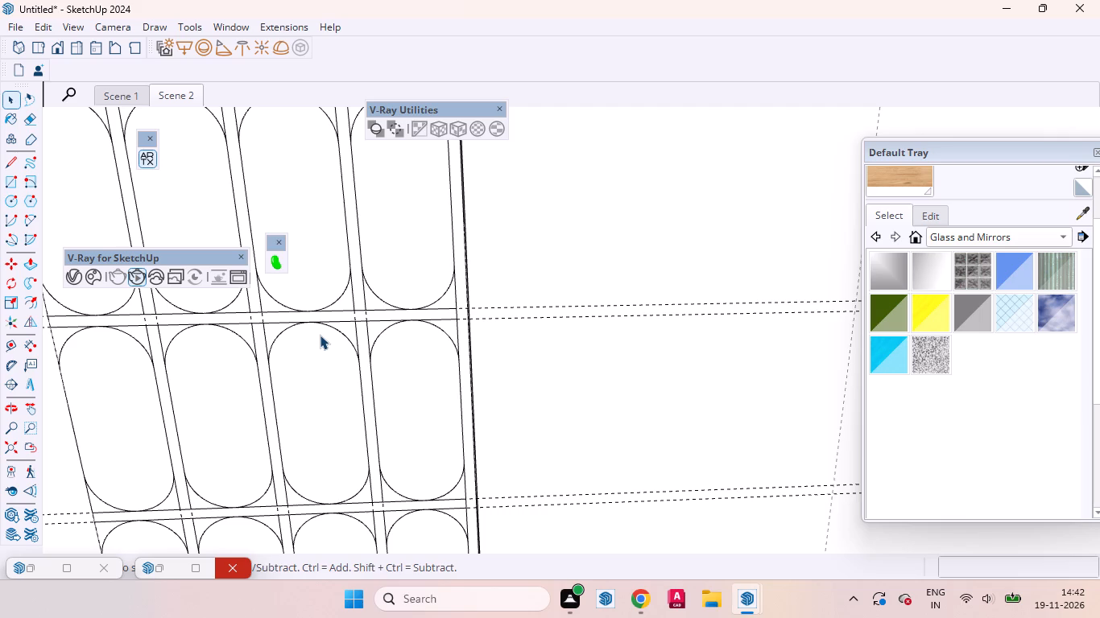
key("d")
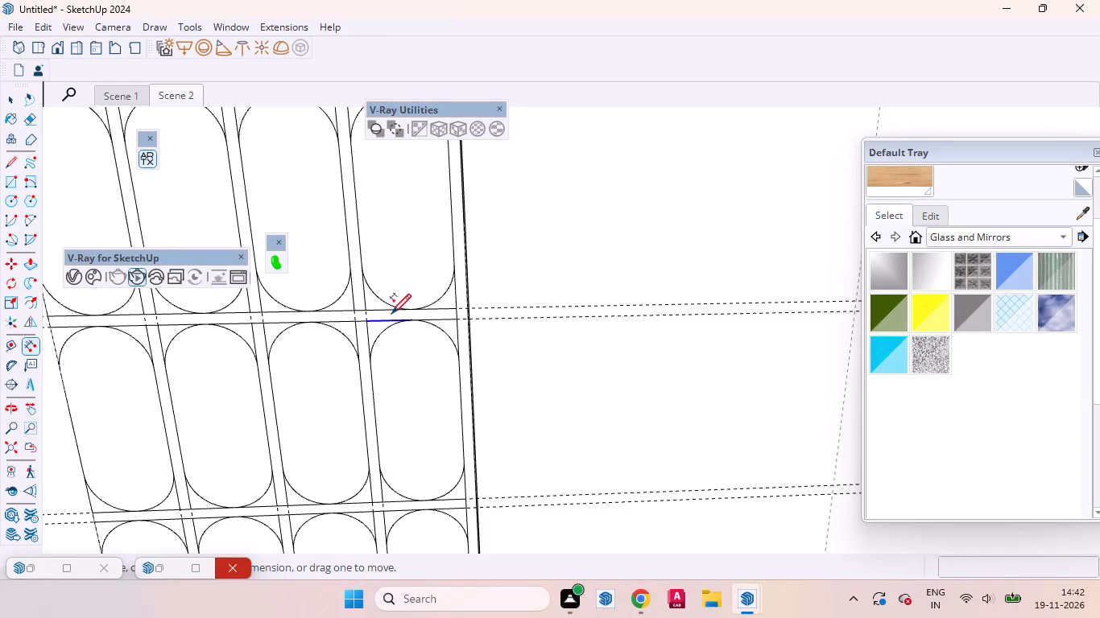
left_click(364, 311)
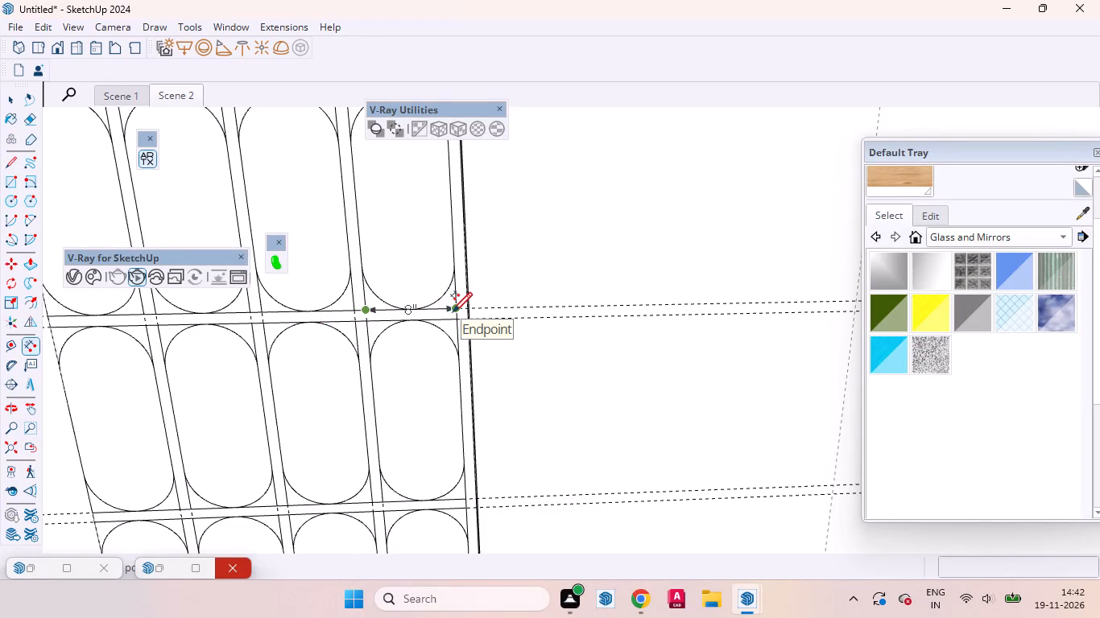
key("space")
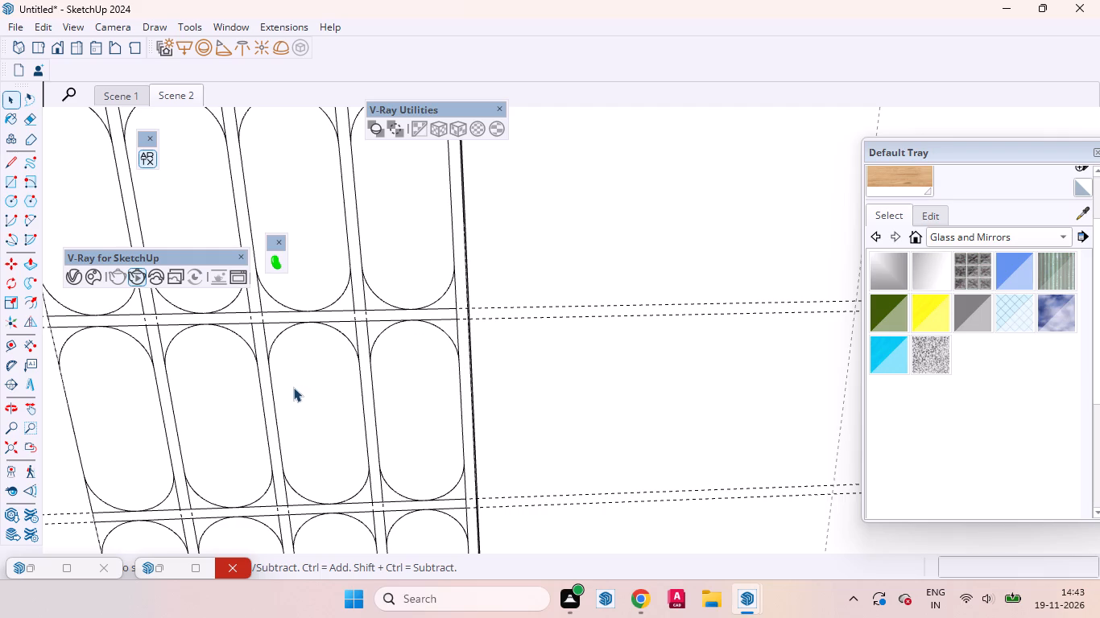
Place a vertical guide 8" inside the top-bay rectangle's left edge beside the wardrobe, and another 1" beyond it.
scroll(326, 388, "down", 2)
scroll(329, 388, "up", 1)
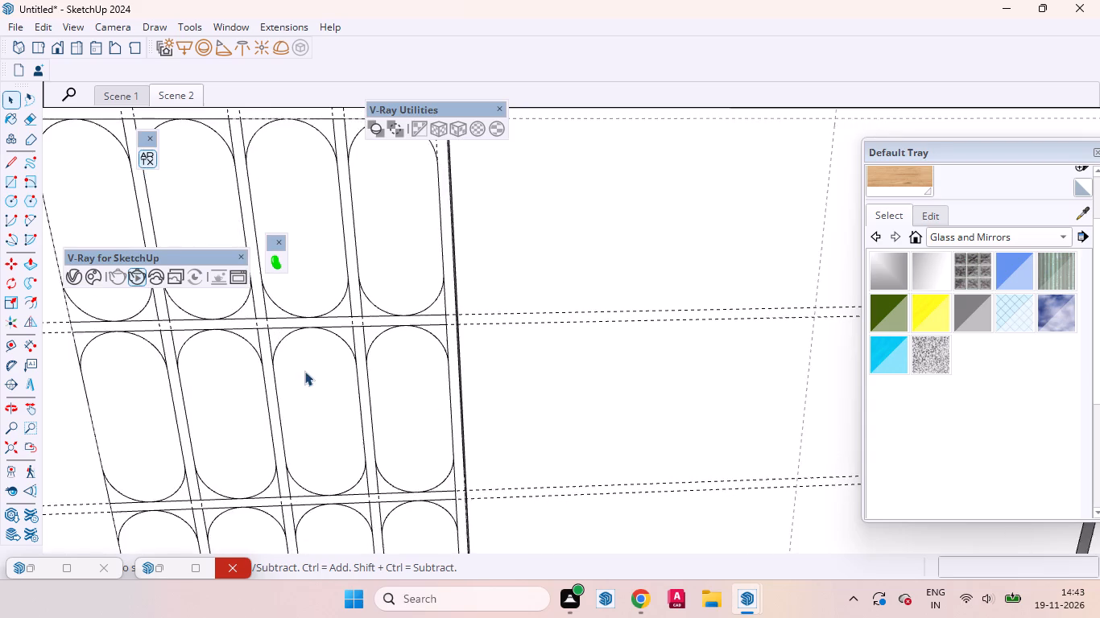
scroll(304, 371, "down", 8)
middle_click_drag(538, 352, 457, 320)
scroll(367, 293, "down", 4)
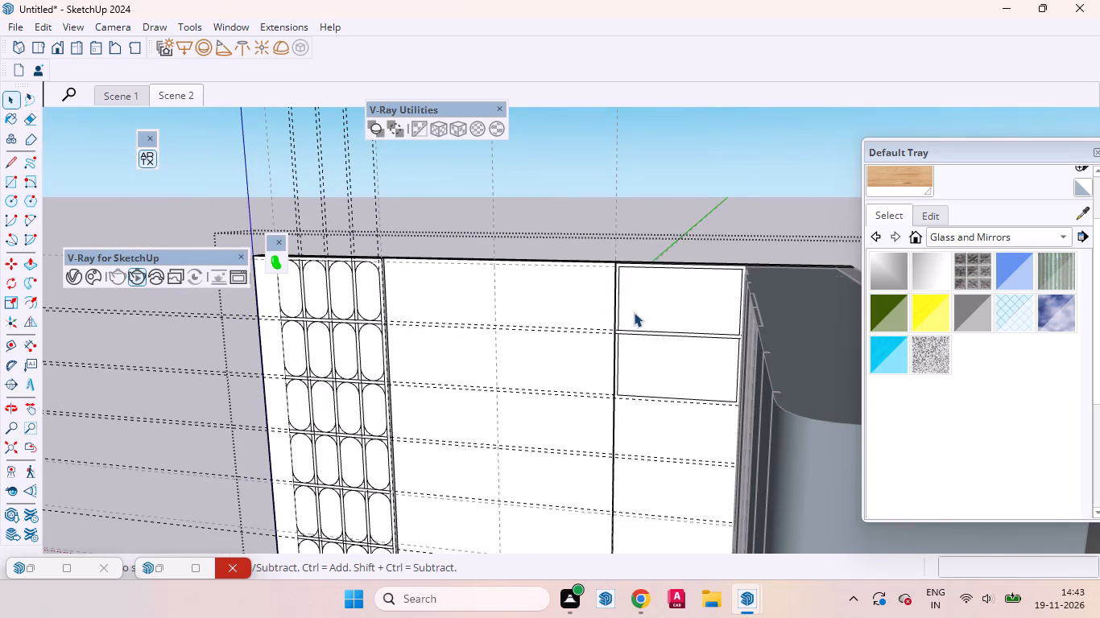
left_click(640, 365)
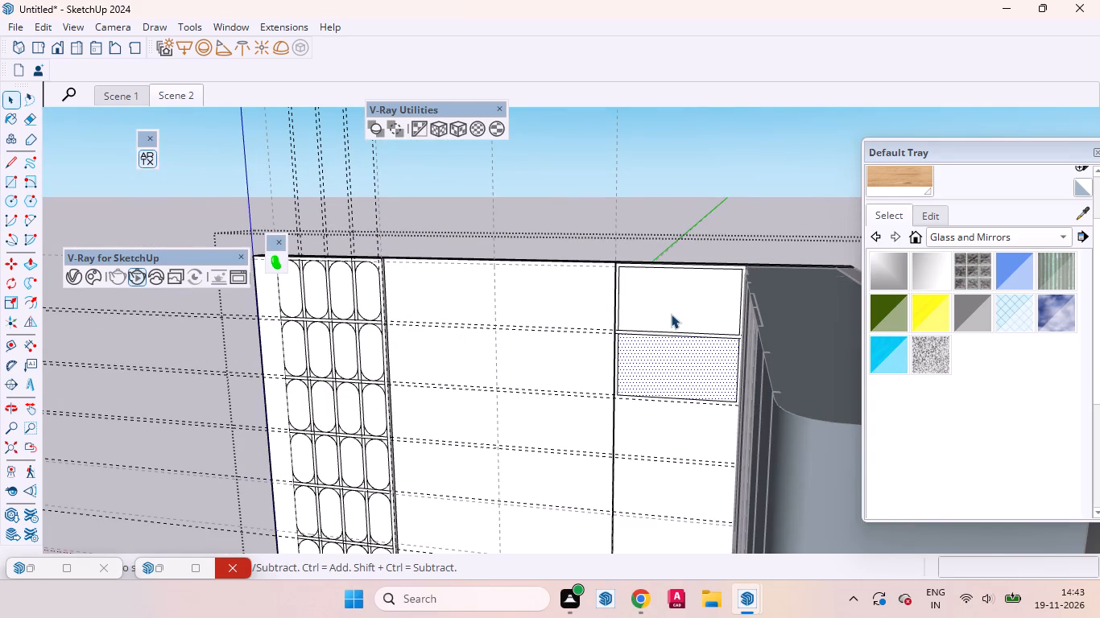
left_click(671, 314)
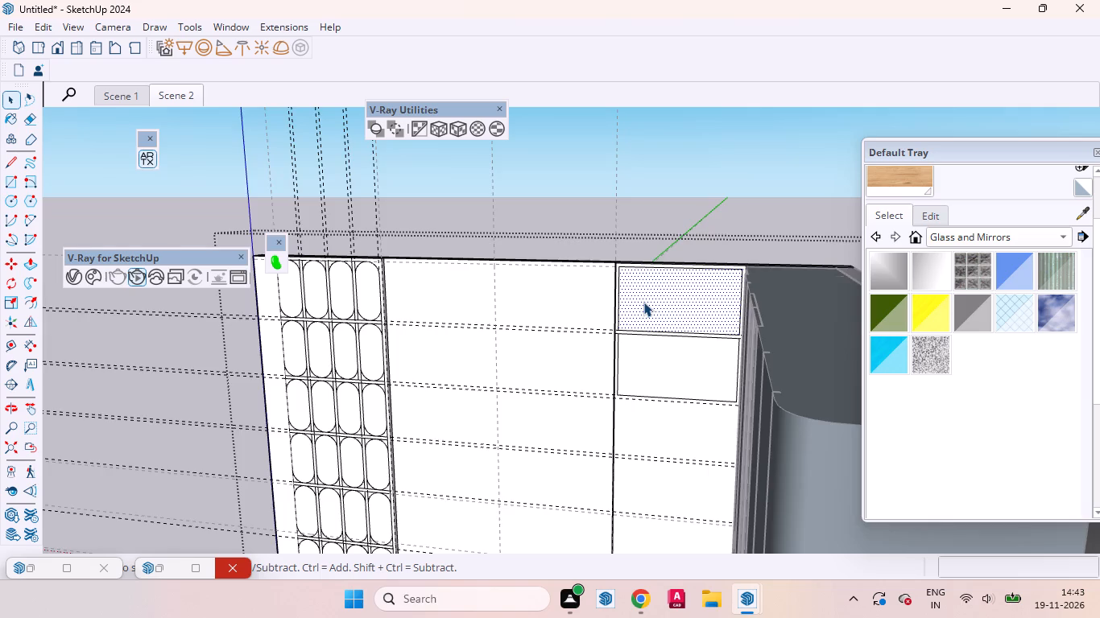
scroll(643, 302, "up", 8)
key("t")
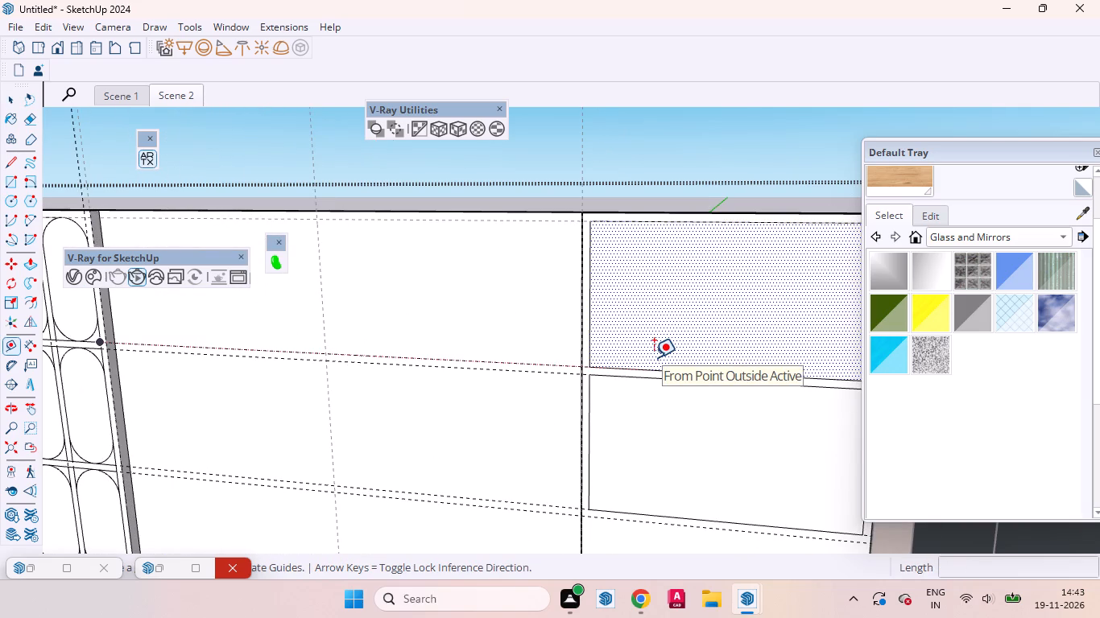
left_click(589, 298)
key("8")
key("Return")
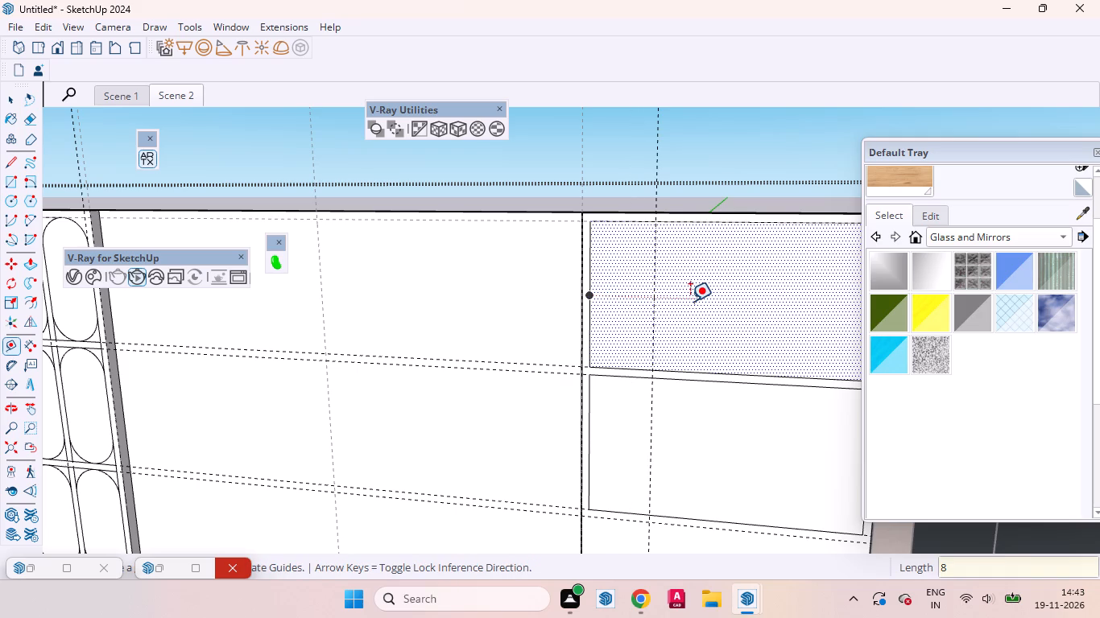
left_click(656, 257)
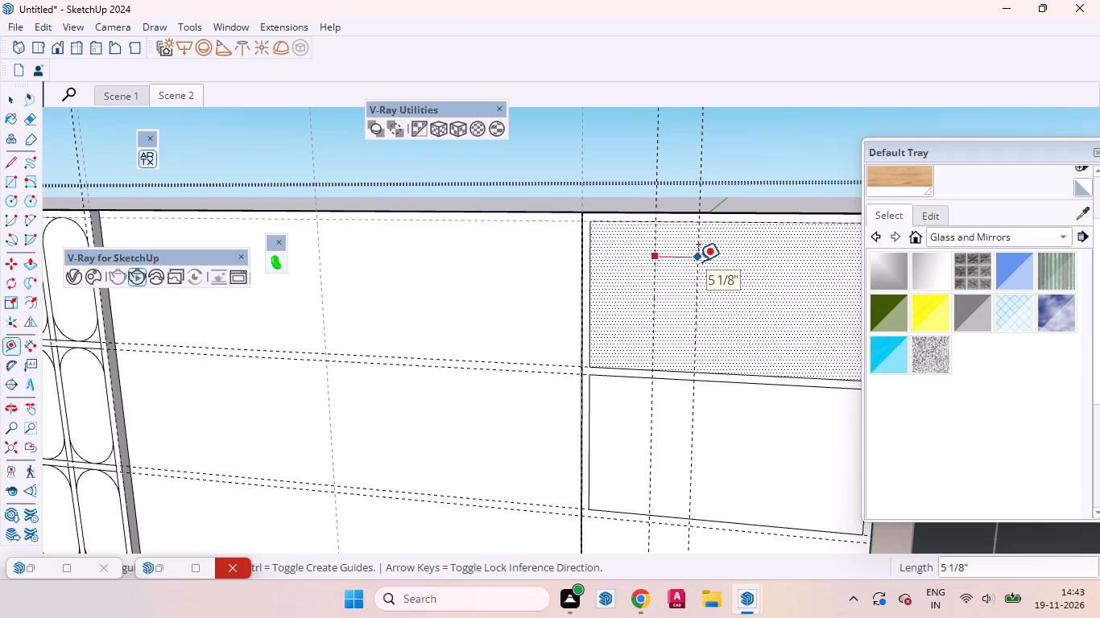
key("1")
key("Return")
key("space")
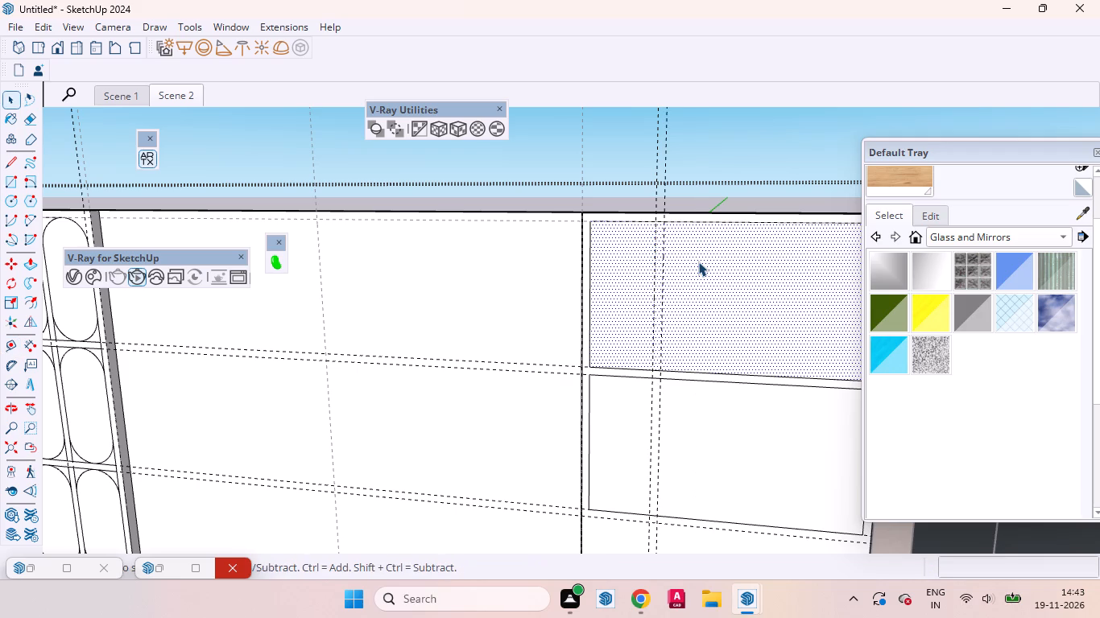
Mark the second column of the wardrobe-side strip with vertical guides 8" past the first spacing and 1" further.
scroll(612, 340, "down", 3)
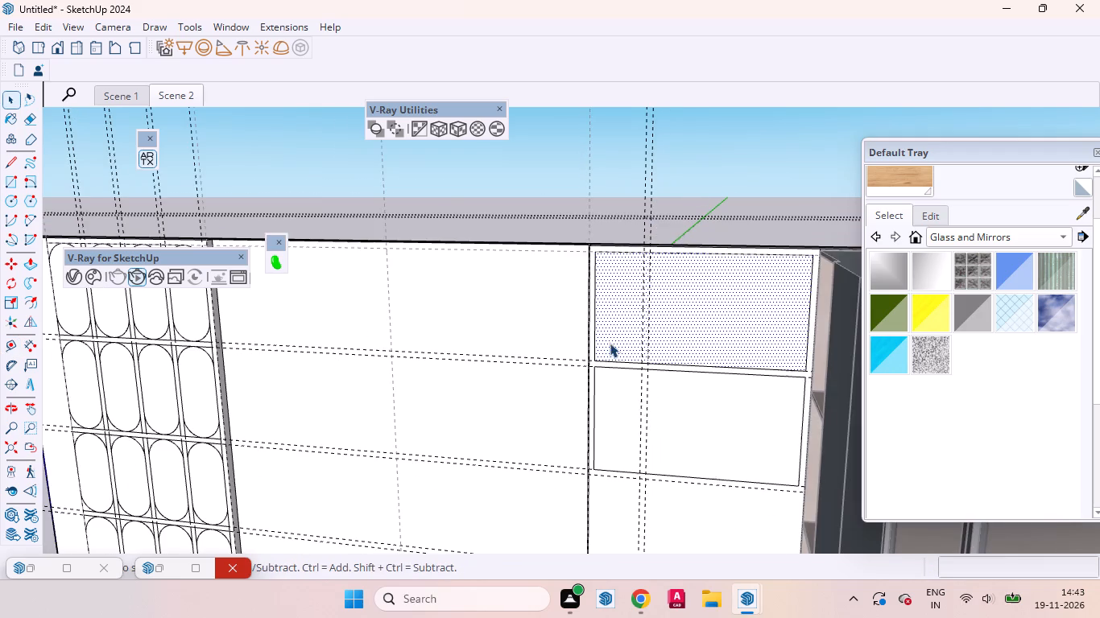
scroll(650, 324, "up", 2)
key("t")
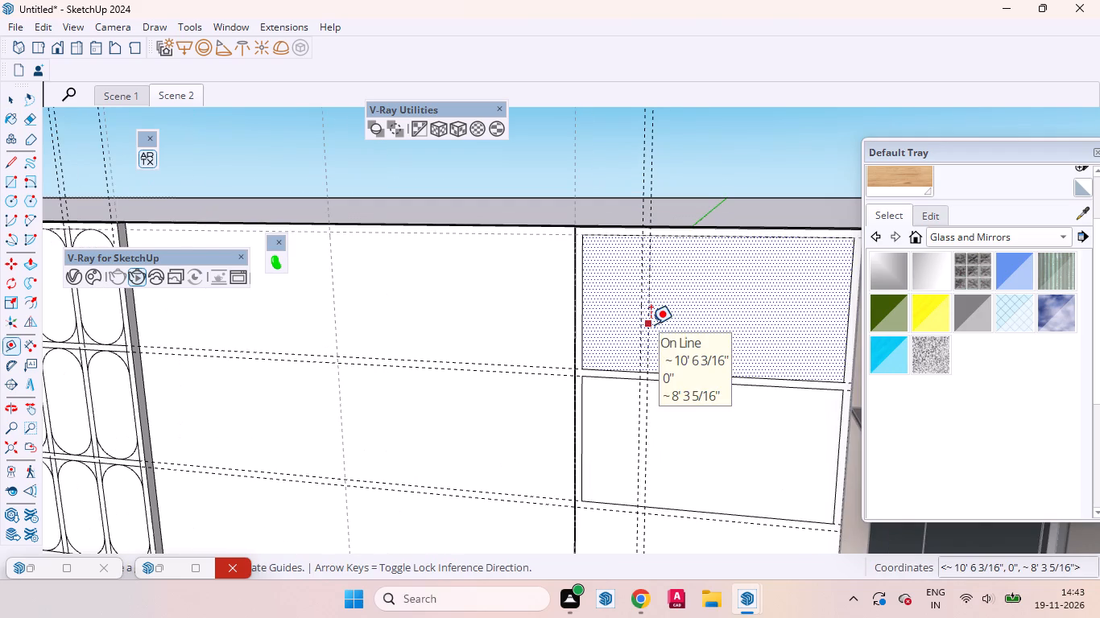
left_click(650, 254)
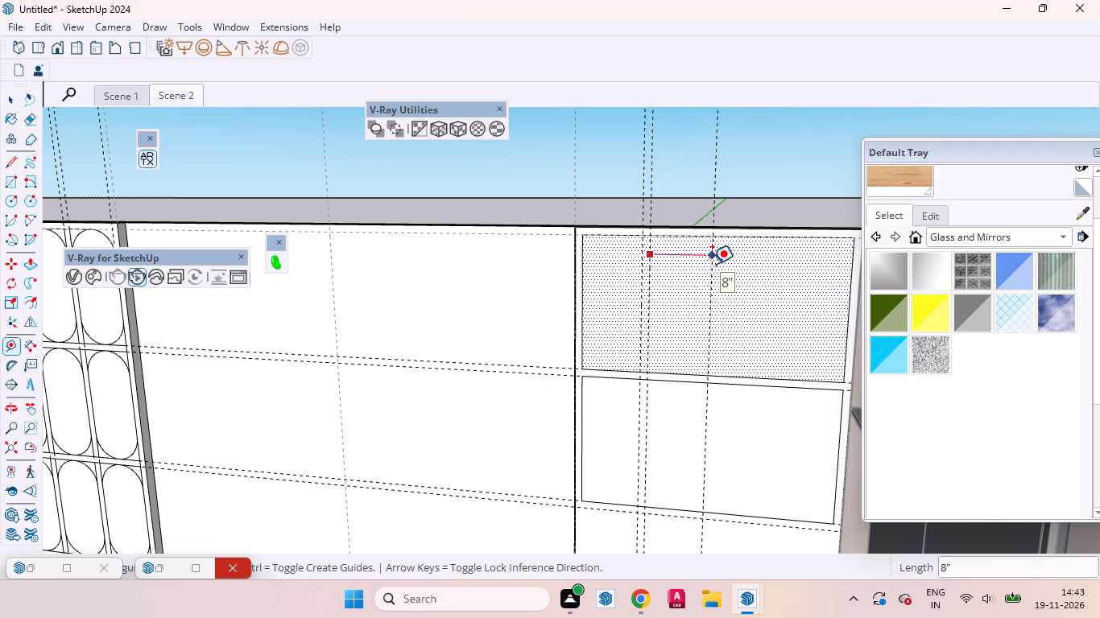
key("8")
key("Return")
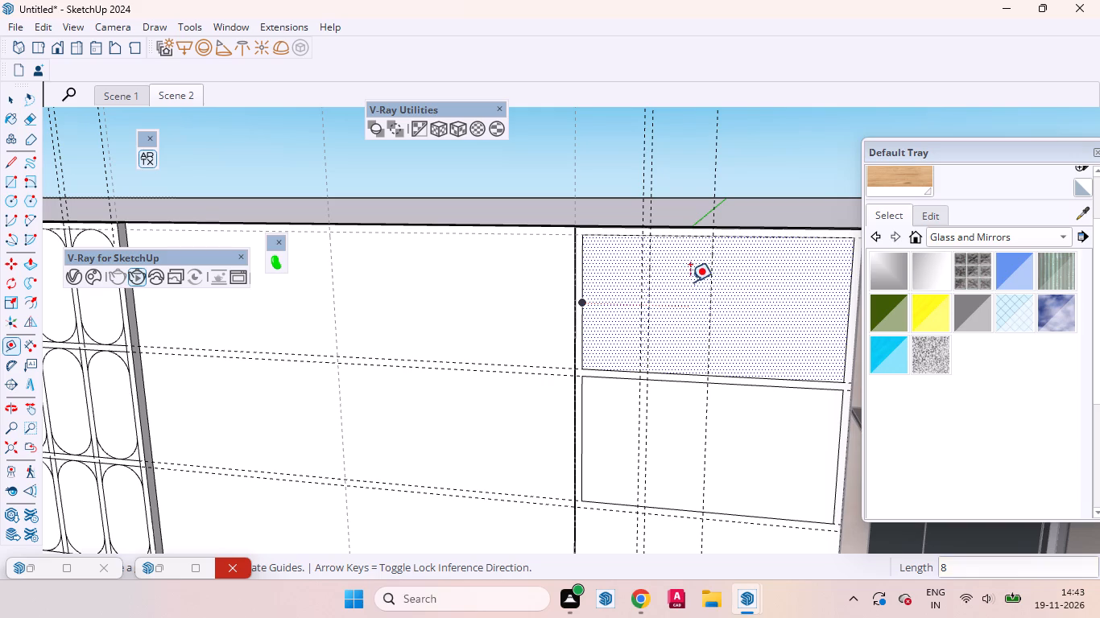
left_click(712, 266)
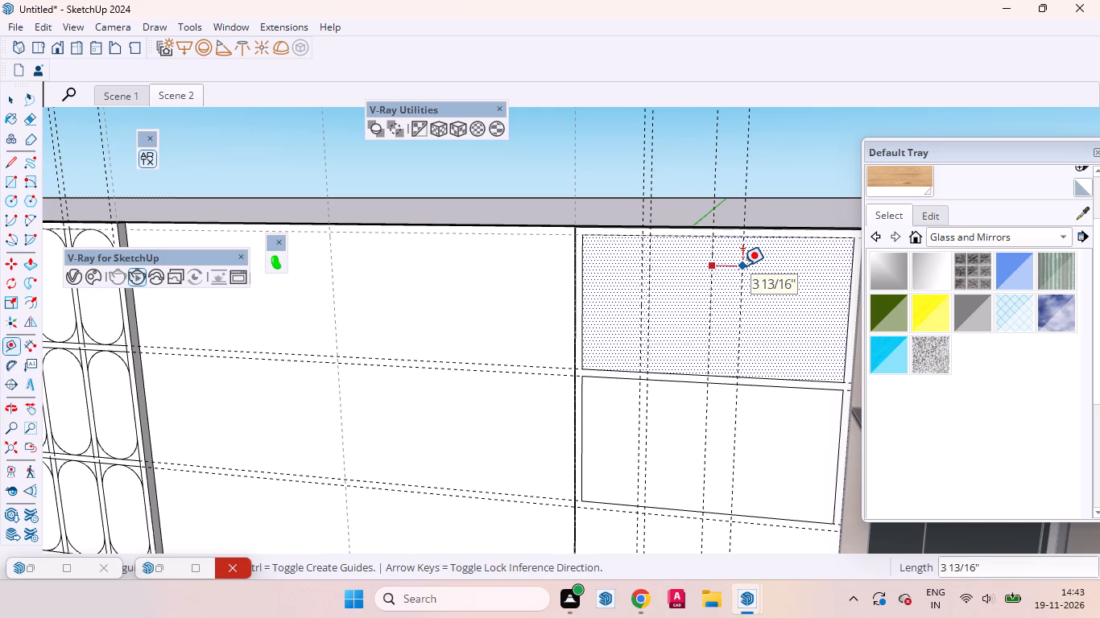
key("1")
key("Return")
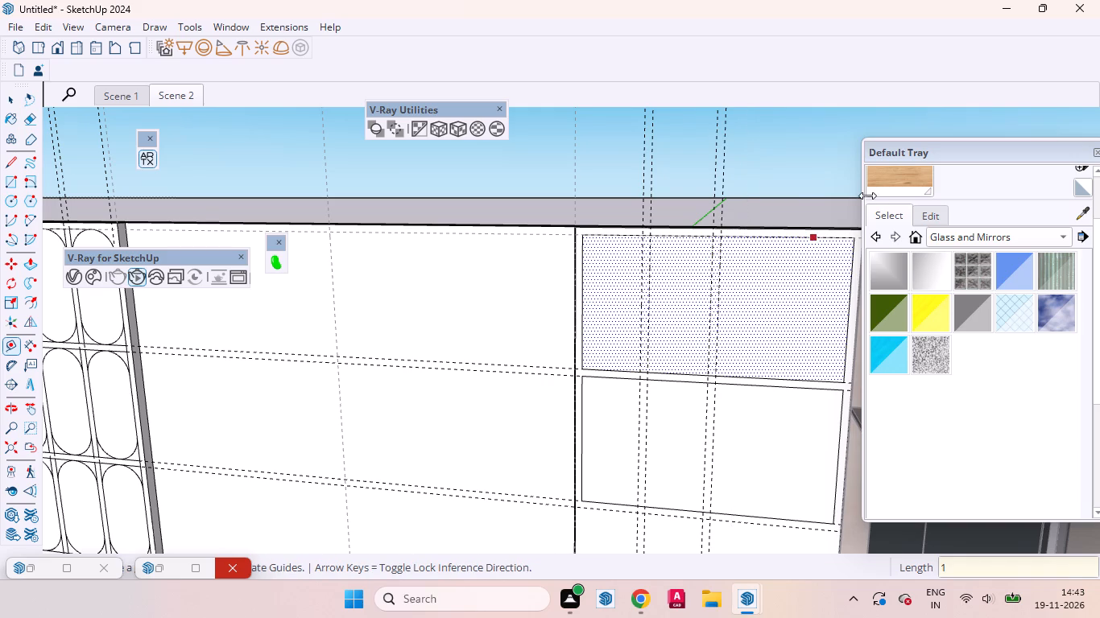
Mark the third column with a vertical guide 8" past the second spacing and another 1" beyond it.
left_click(725, 262)
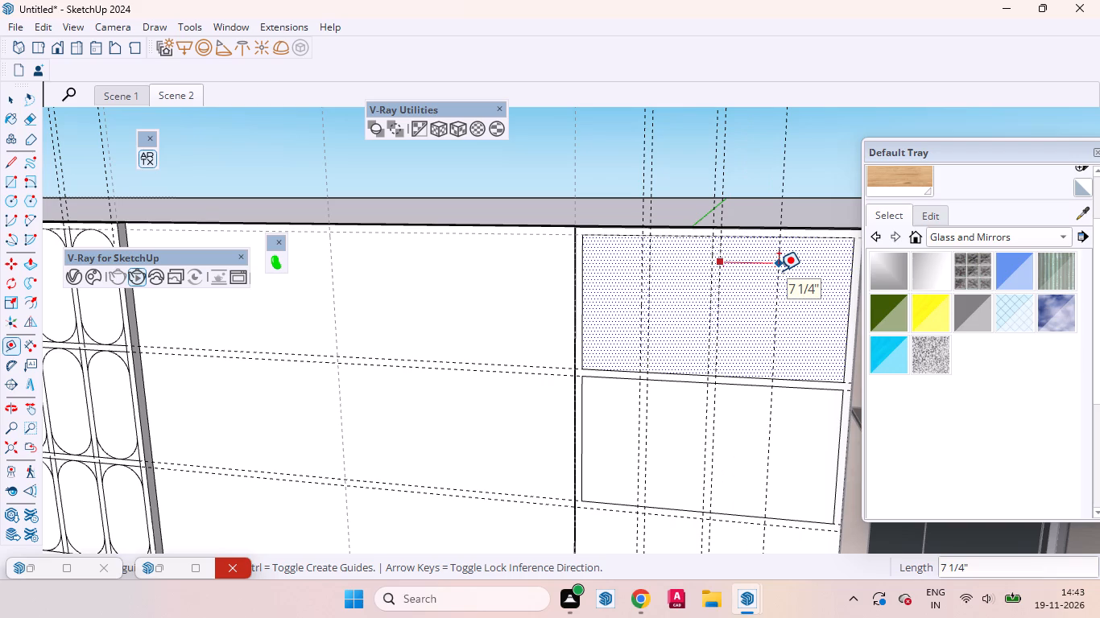
key("8")
key("Return")
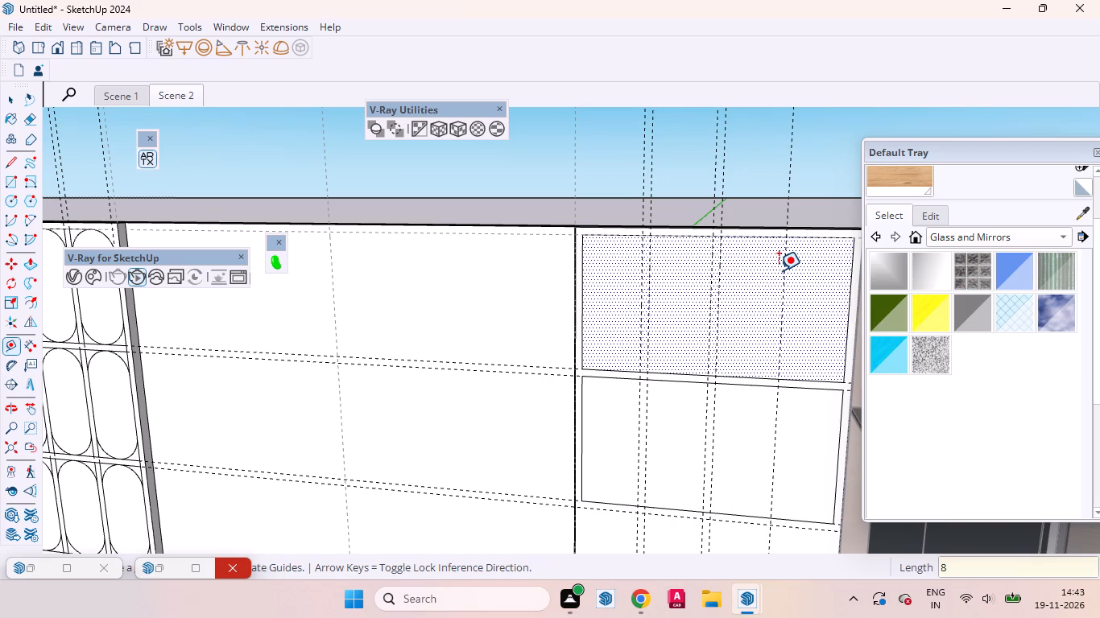
left_click(782, 272)
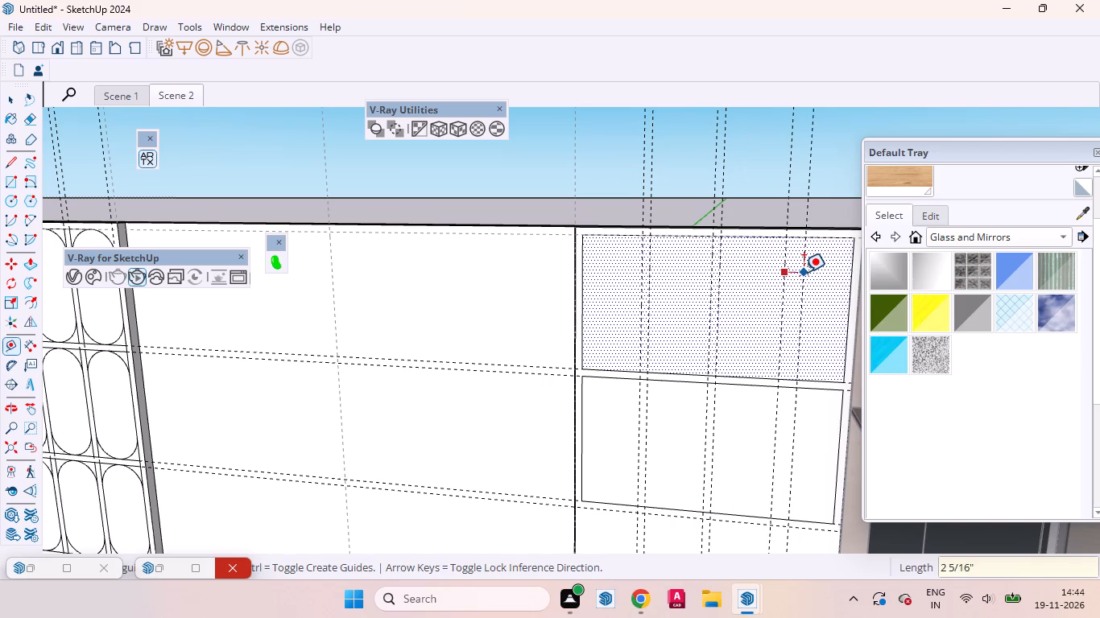
key("1")
key("Return")
key("space")
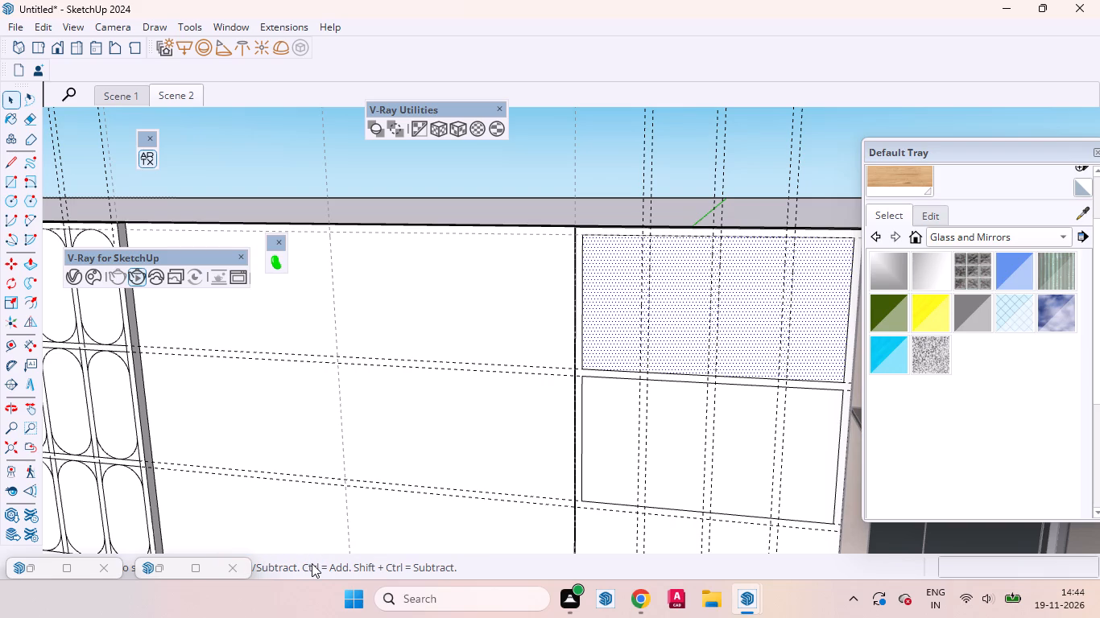
Draw rectangles 8" wide by about 1' 6 5/16" high in the first three columns of the strip's top bay.
scroll(420, 474, "down", 1)
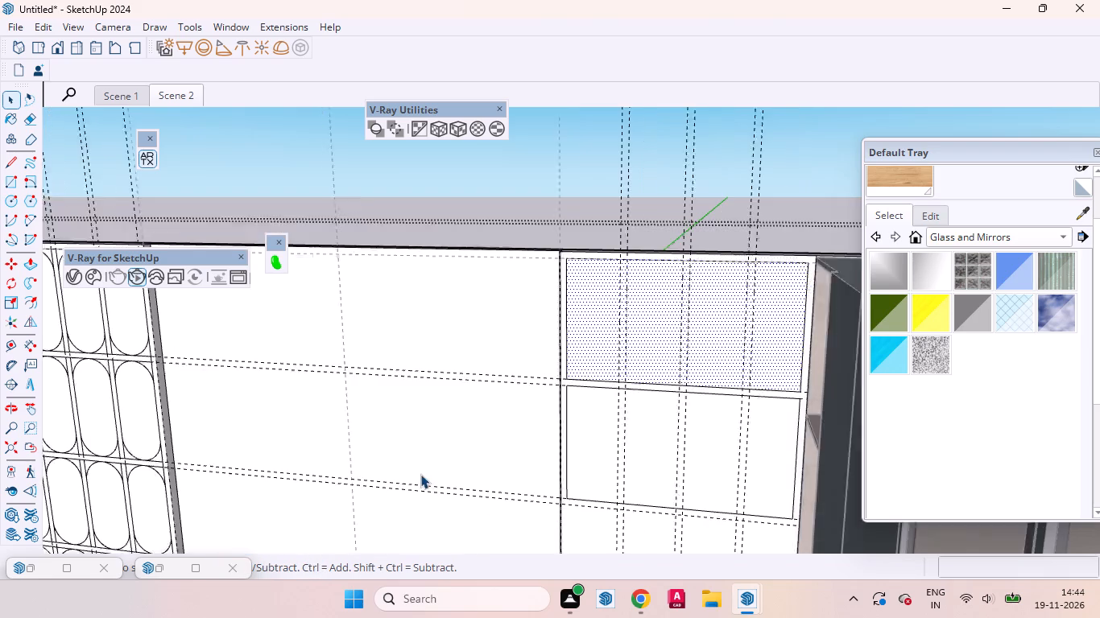
scroll(420, 474, "down", 1)
scroll(701, 347, "up", 2)
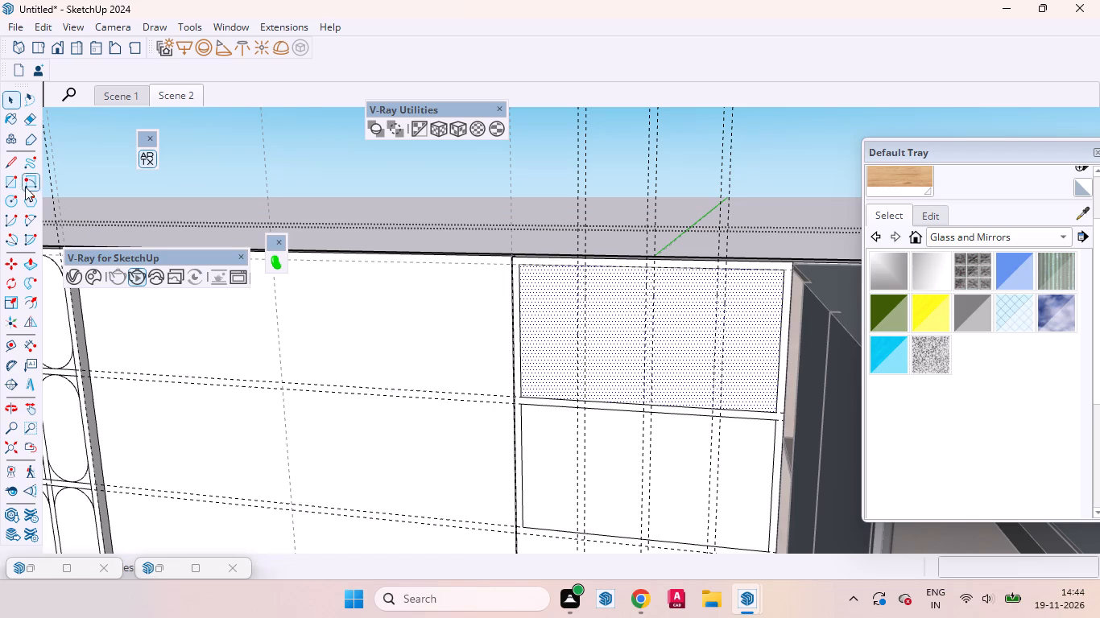
left_click(13, 181)
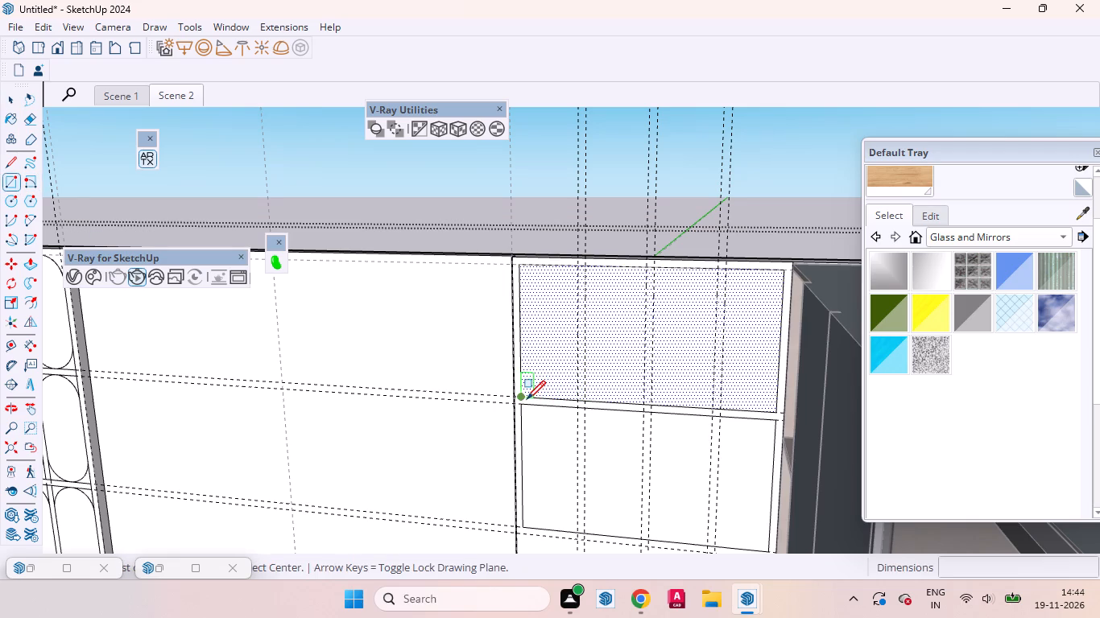
left_click(527, 399)
left_click(783, 275)
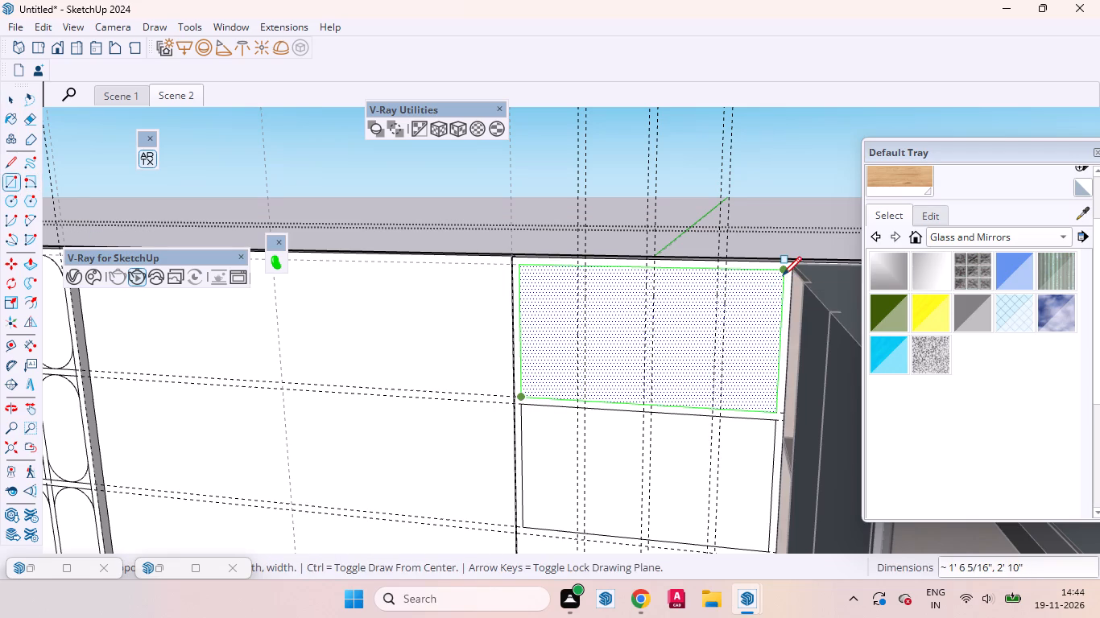
left_click(586, 398)
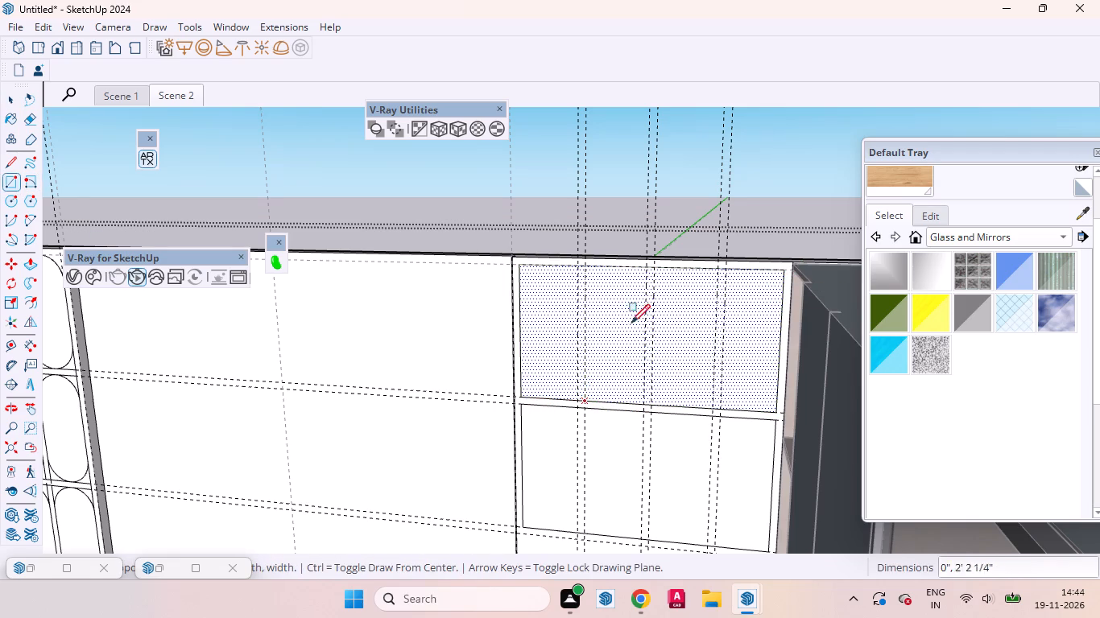
left_click(645, 271)
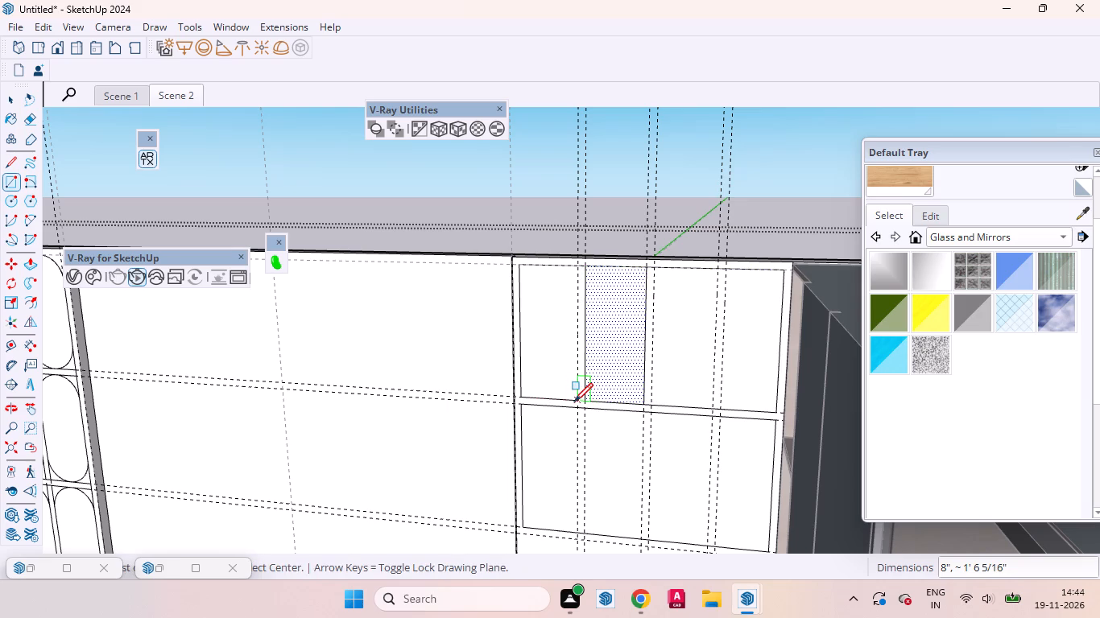
left_click(574, 402)
left_click(523, 271)
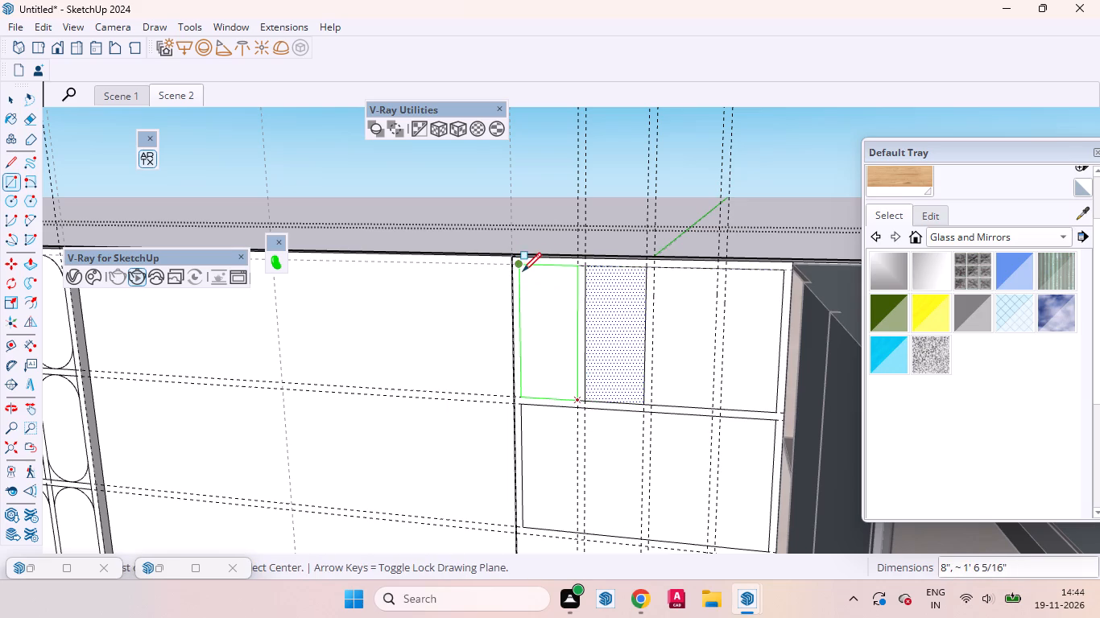
left_click(655, 404)
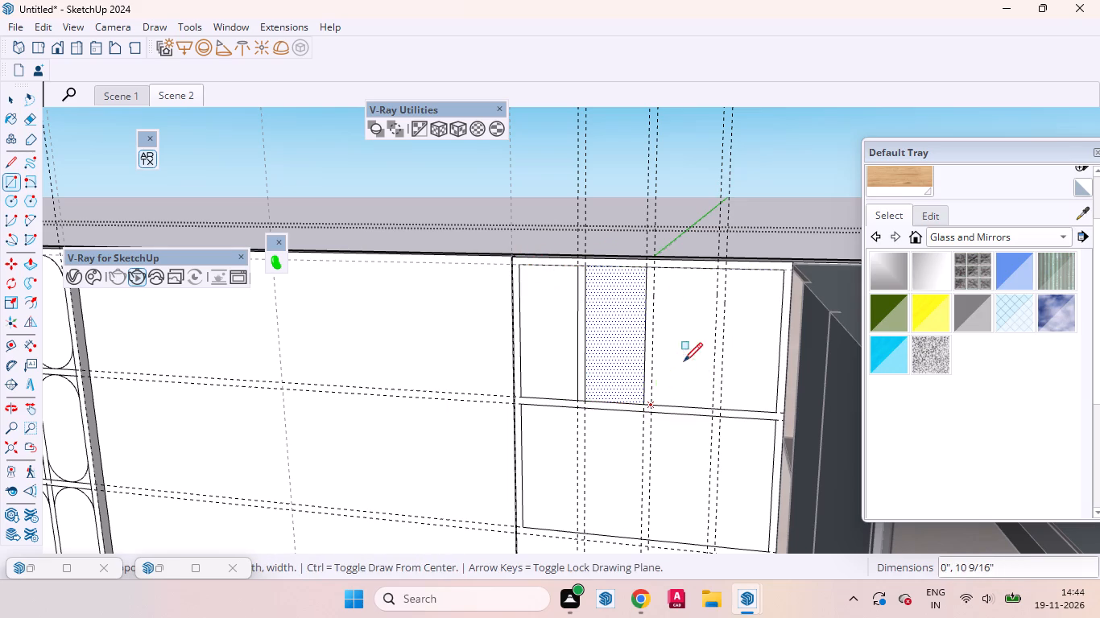
left_click(716, 274)
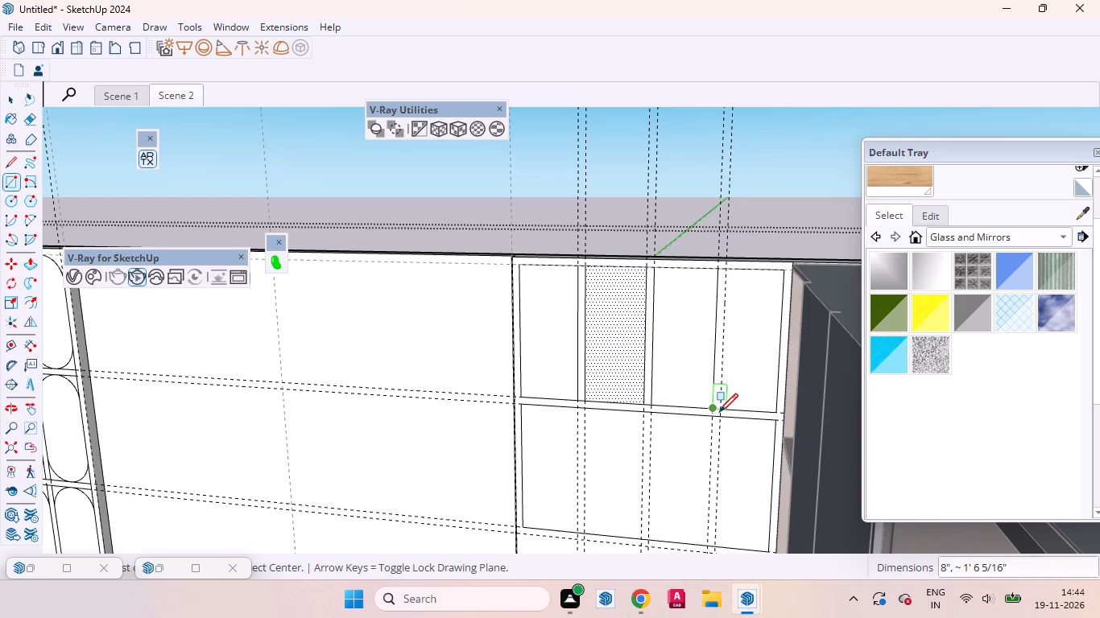
Draw a rectangle 7" wide by about 1' 6 5/16" high in the top bay's fourth column, nearest the wardrobe.
scroll(722, 409, "up", 8)
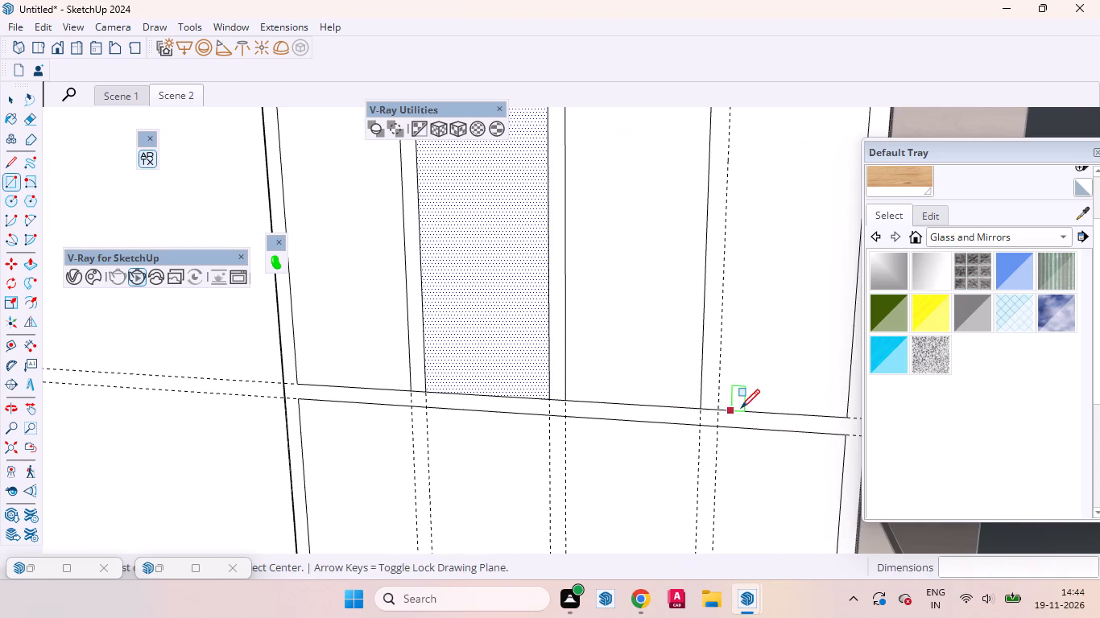
left_click(714, 410)
scroll(730, 398, "down", 2)
scroll(730, 401, "up", 1)
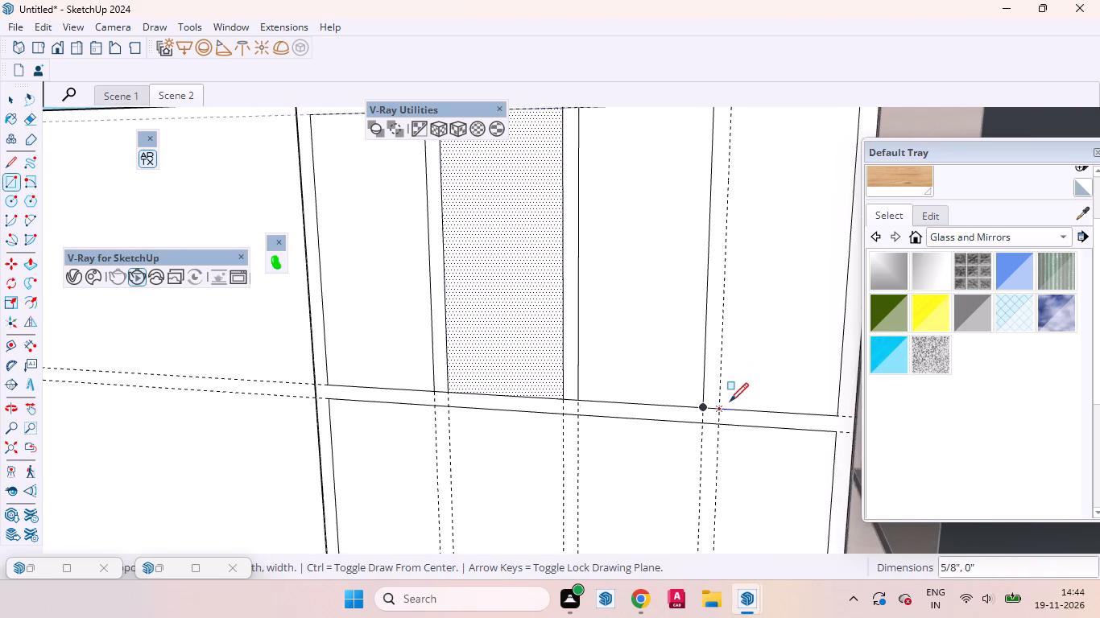
scroll(730, 402, "down", 2)
left_click(830, 162)
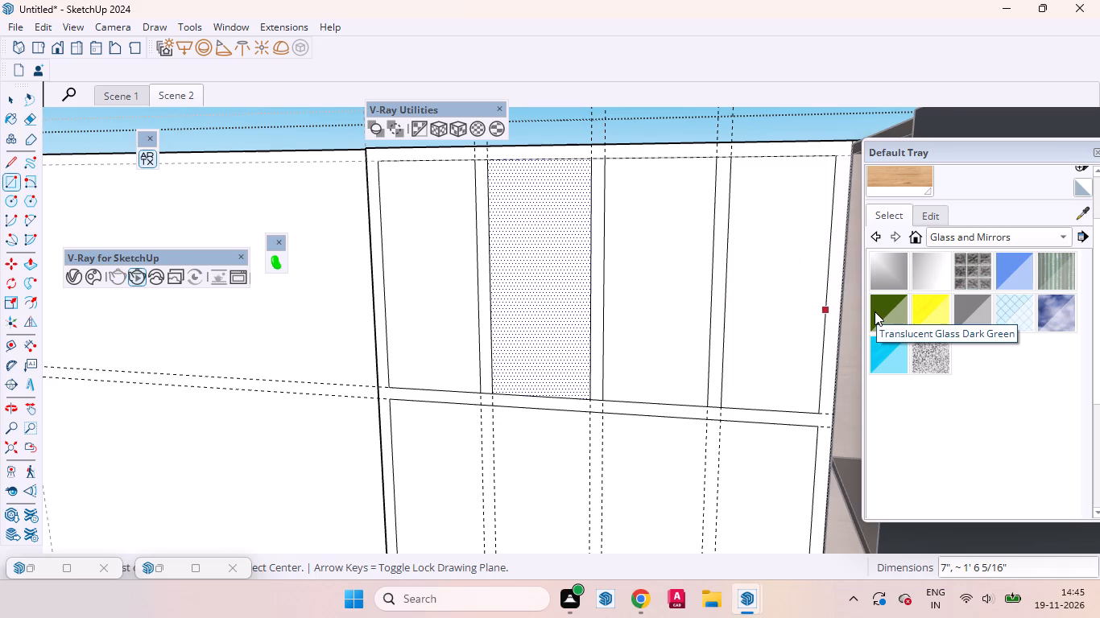
key("space")
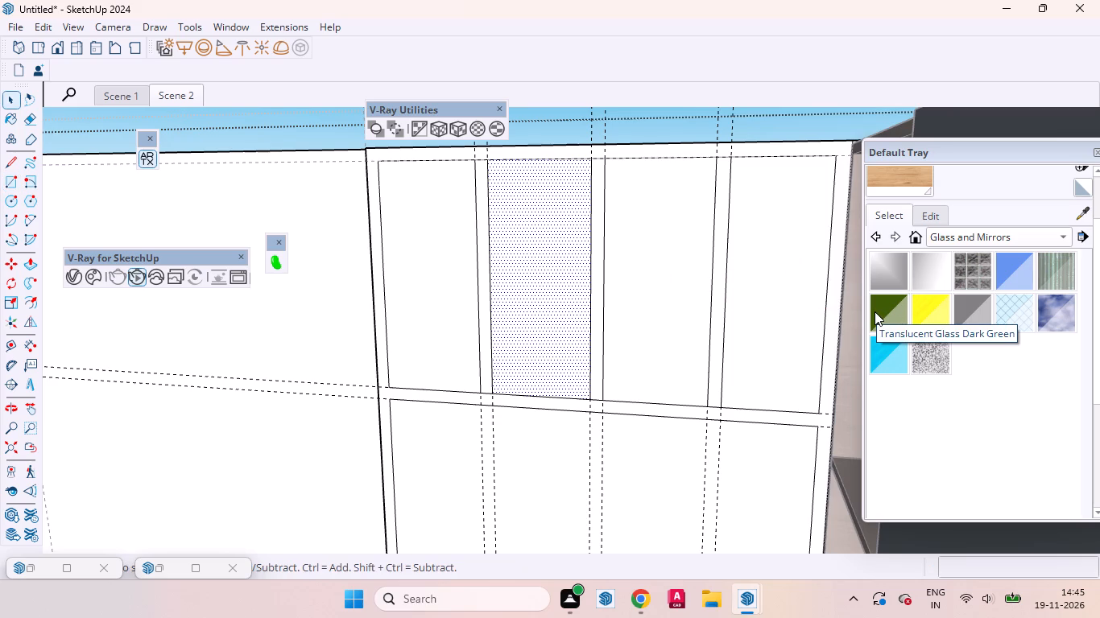
Round both top corners of the first panel in the wardrobe-side strip's top bay with tangent arcs about 5 11/16" long from the edge's midpoint.
key("a")
scroll(733, 393, "down", 2)
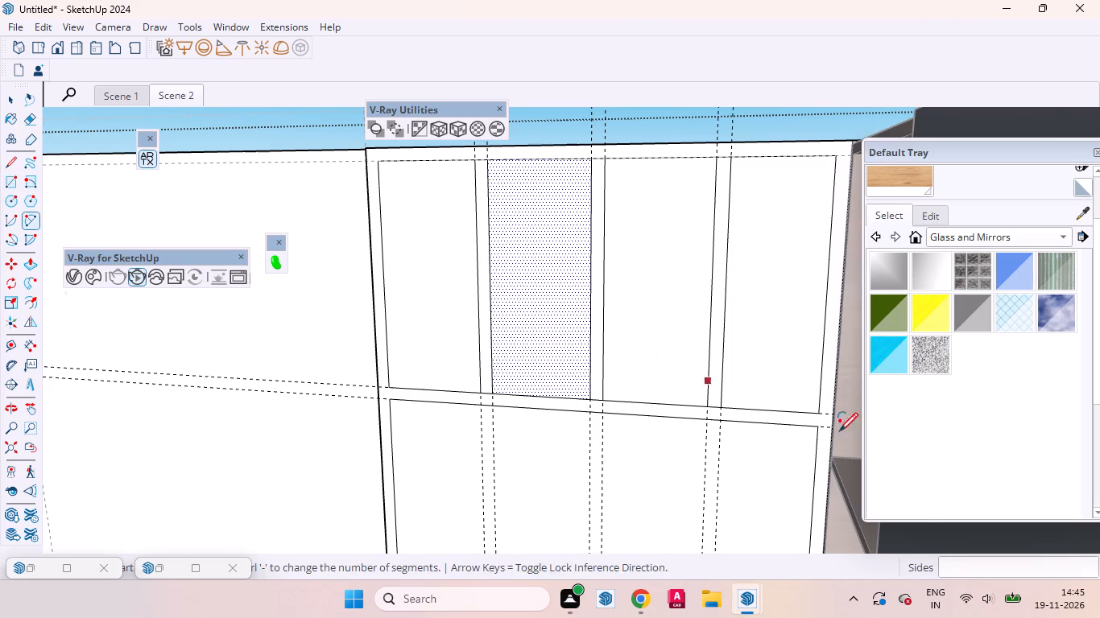
scroll(839, 431, "down", 3)
scroll(580, 231, "up", 6)
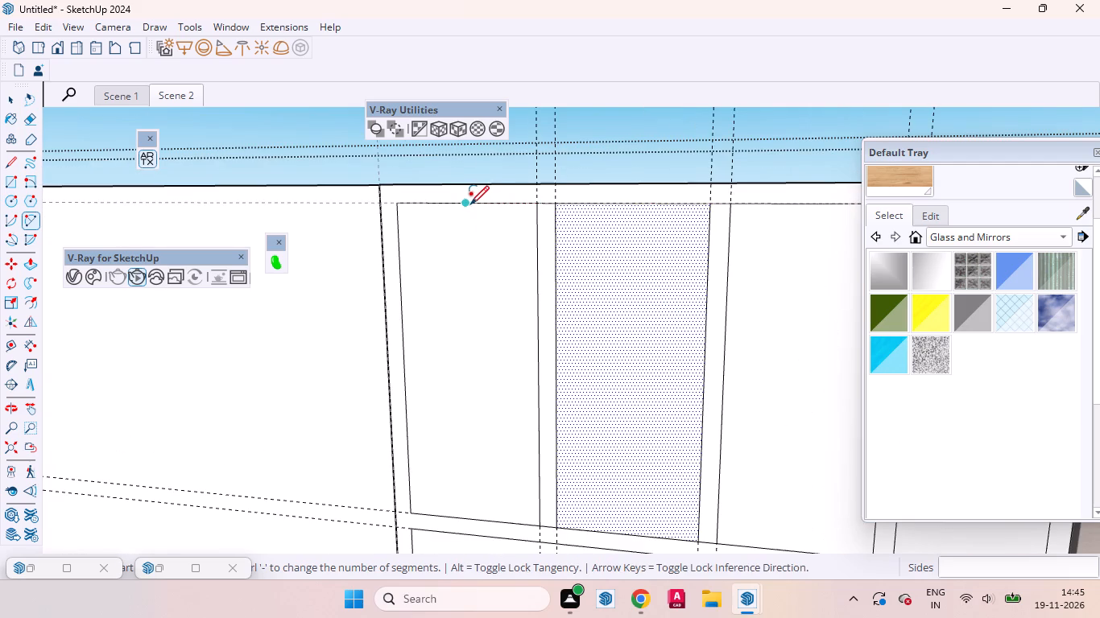
left_click(469, 204)
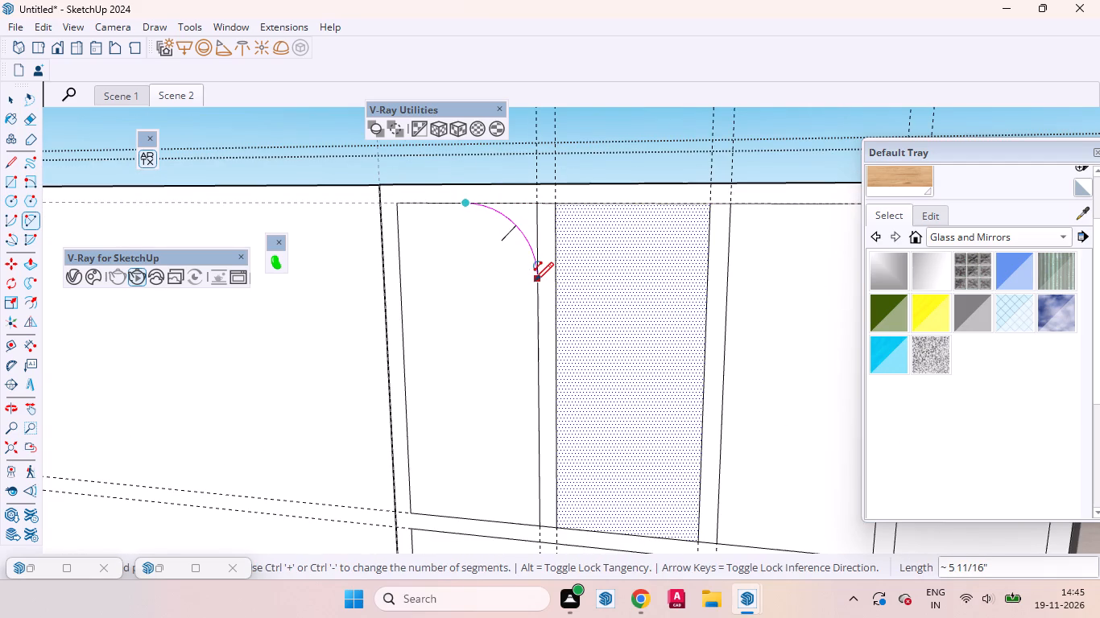
double_click(535, 281)
scroll(742, 256, "down", 7)
scroll(617, 228, "up", 3)
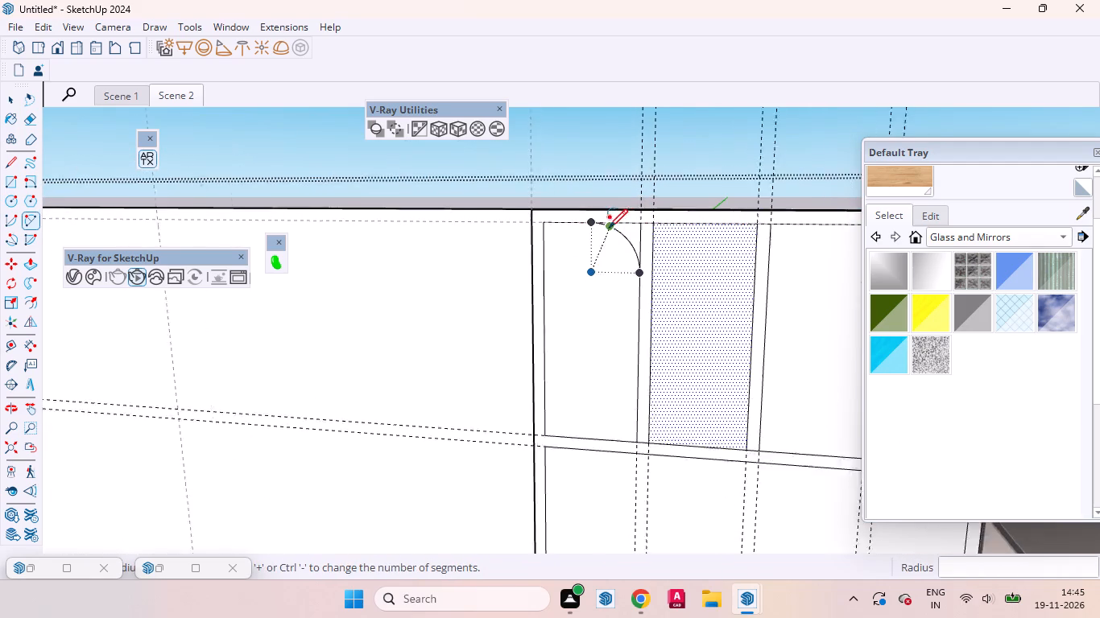
left_click(588, 224)
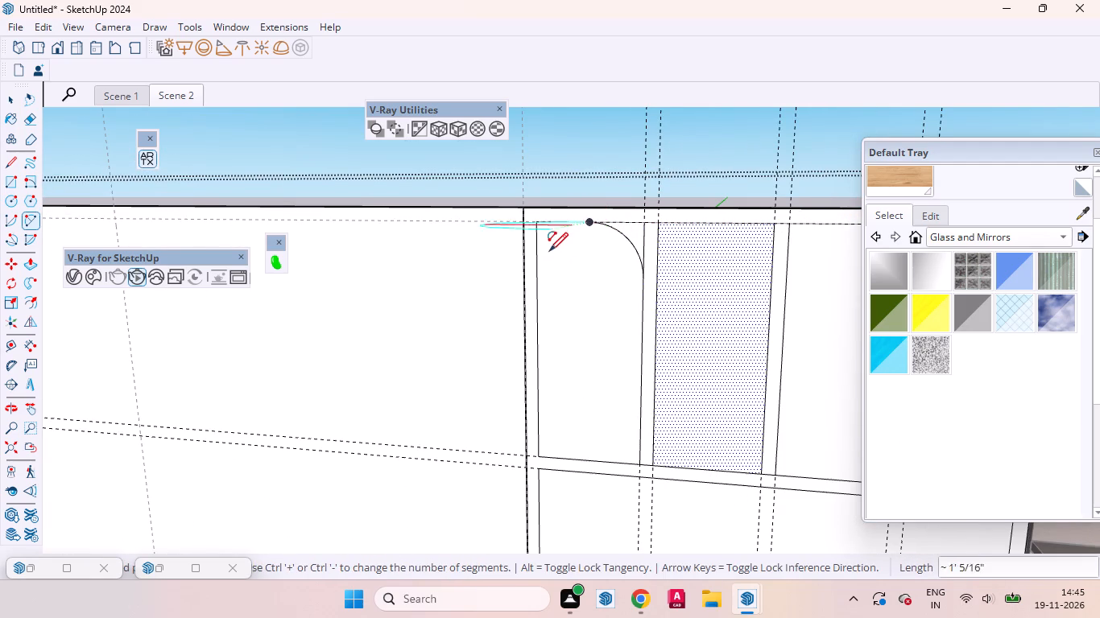
double_click(539, 275)
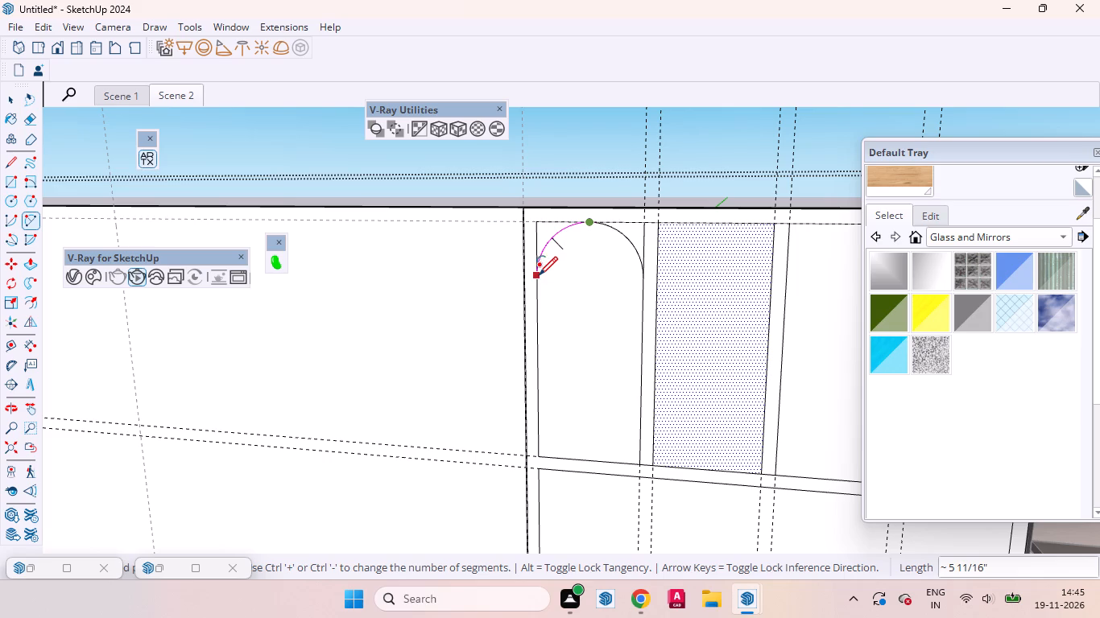
Round both bottom corners of the top bay's first panel with tangent arcs about 5 11/16" long from the bottom edge's midpoint.
scroll(635, 245, "down", 7)
middle_click_drag(639, 354, 659, 319)
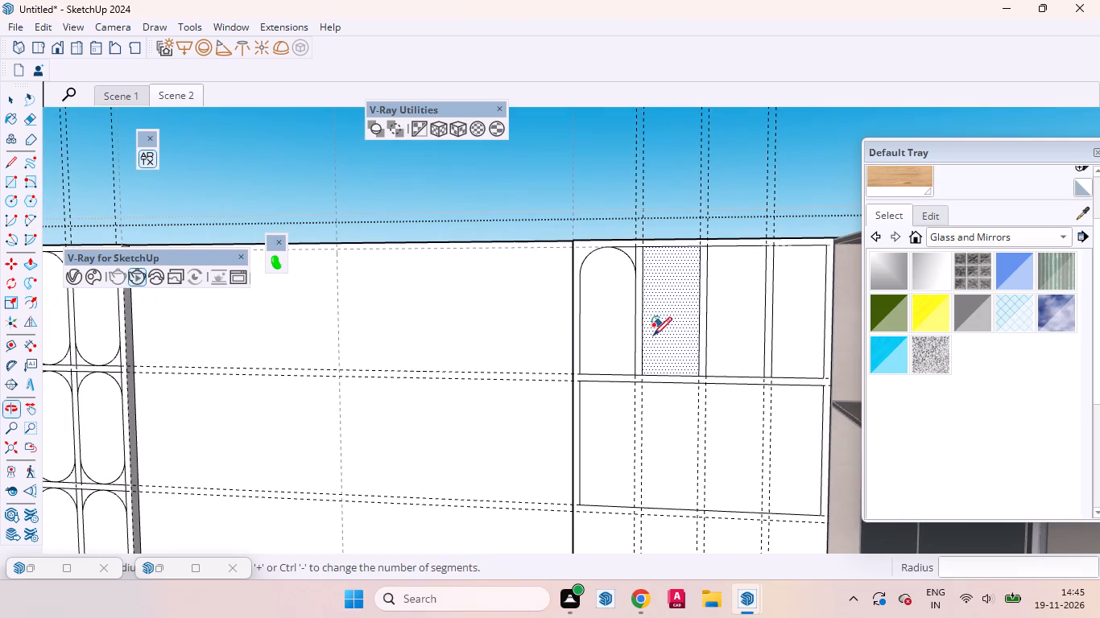
scroll(647, 357, "up", 6)
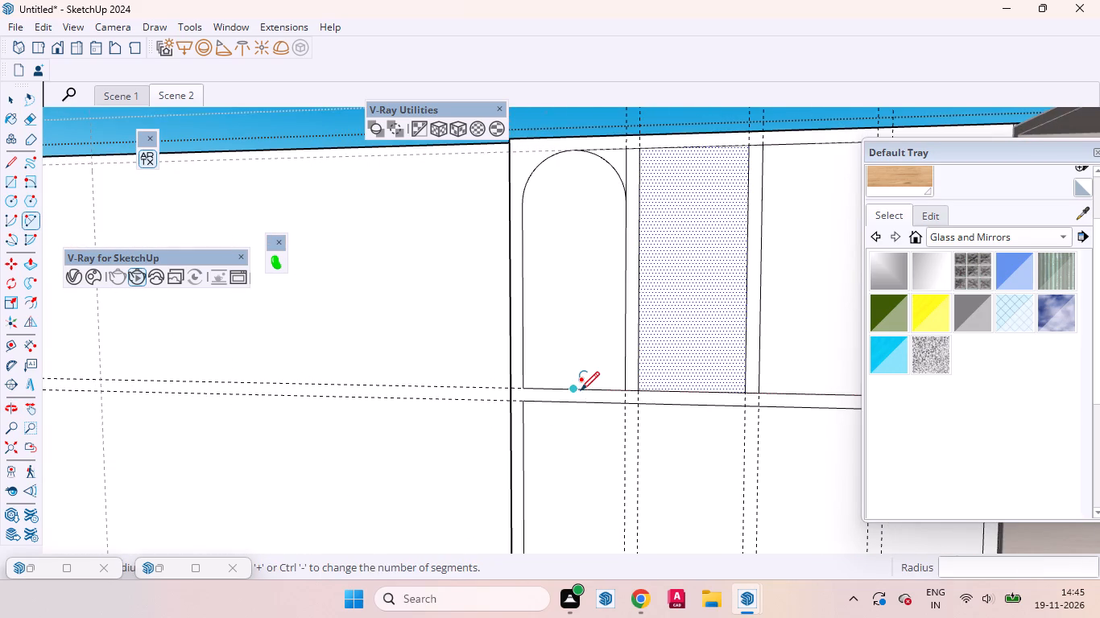
left_click(575, 389)
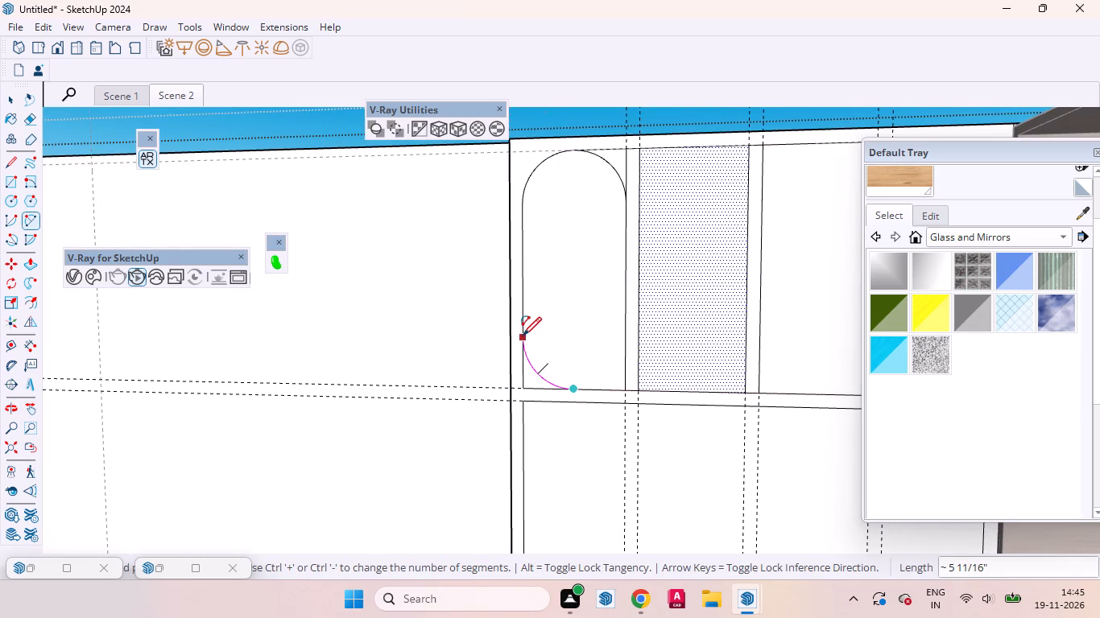
double_click(523, 336)
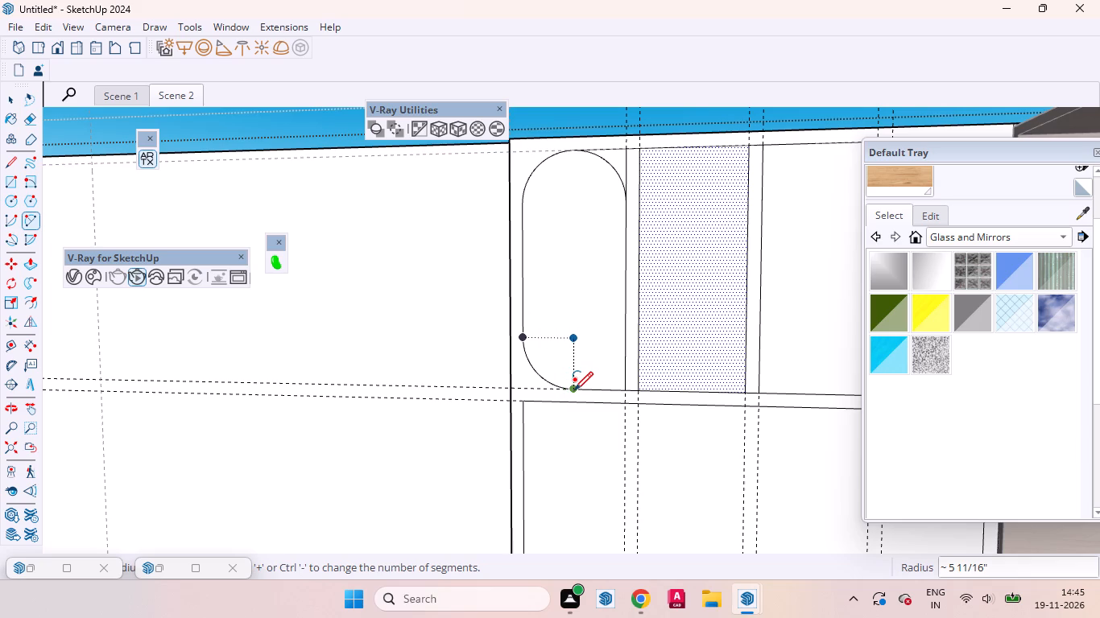
left_click(574, 390)
double_click(627, 338)
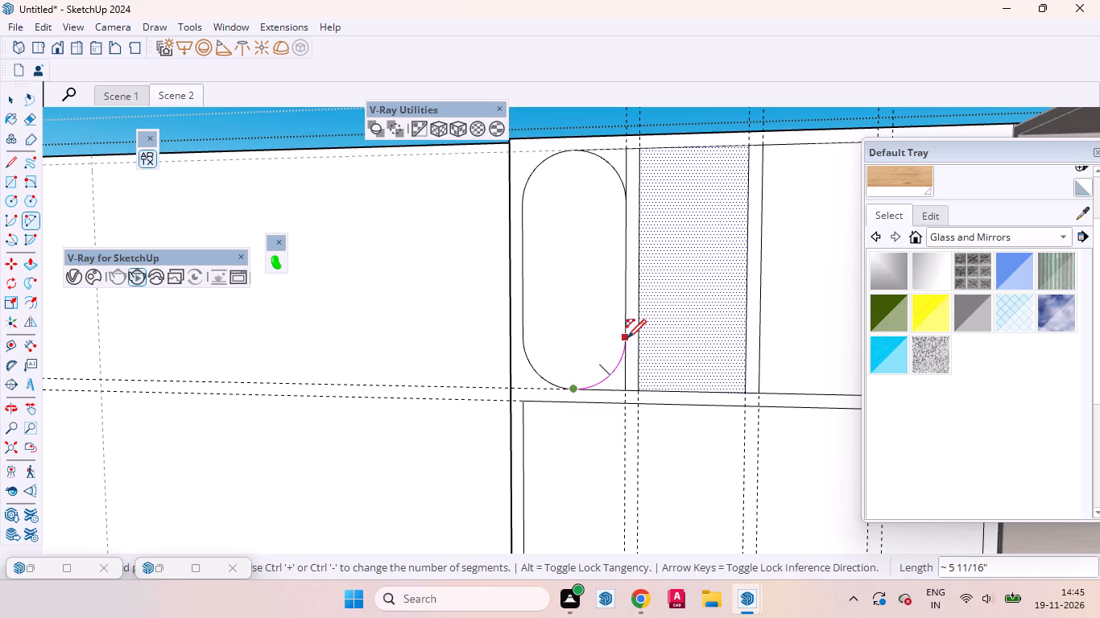
Round all four corners of the top bay's second panel with tangent arcs about 5 11/16" long from its bottom and top edge midpoints.
scroll(558, 368, "down", 5)
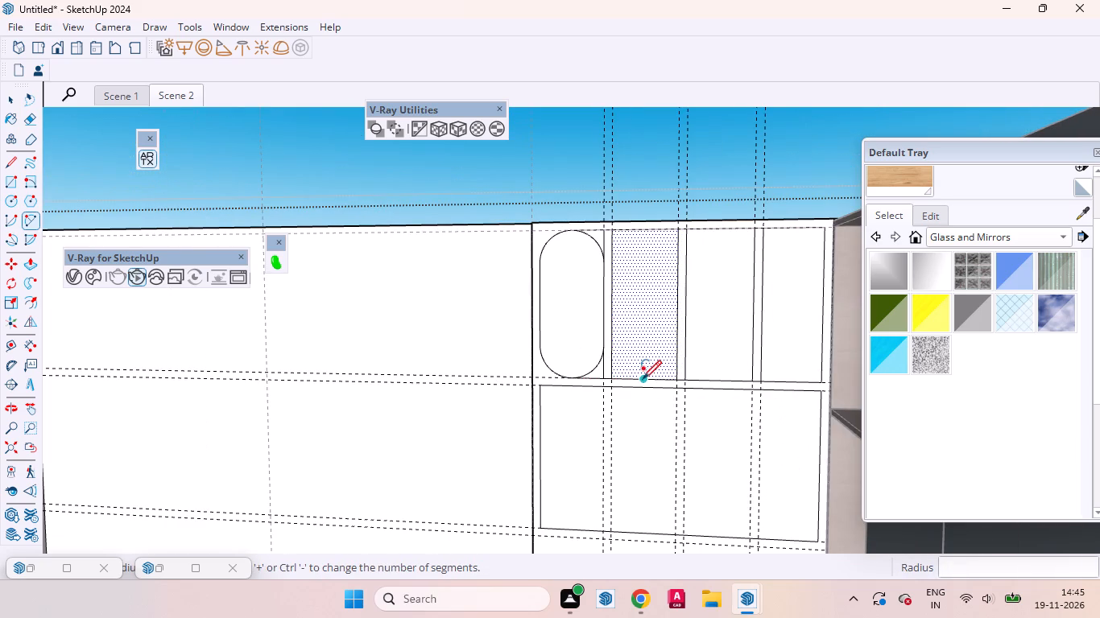
left_click(643, 380)
double_click(676, 348)
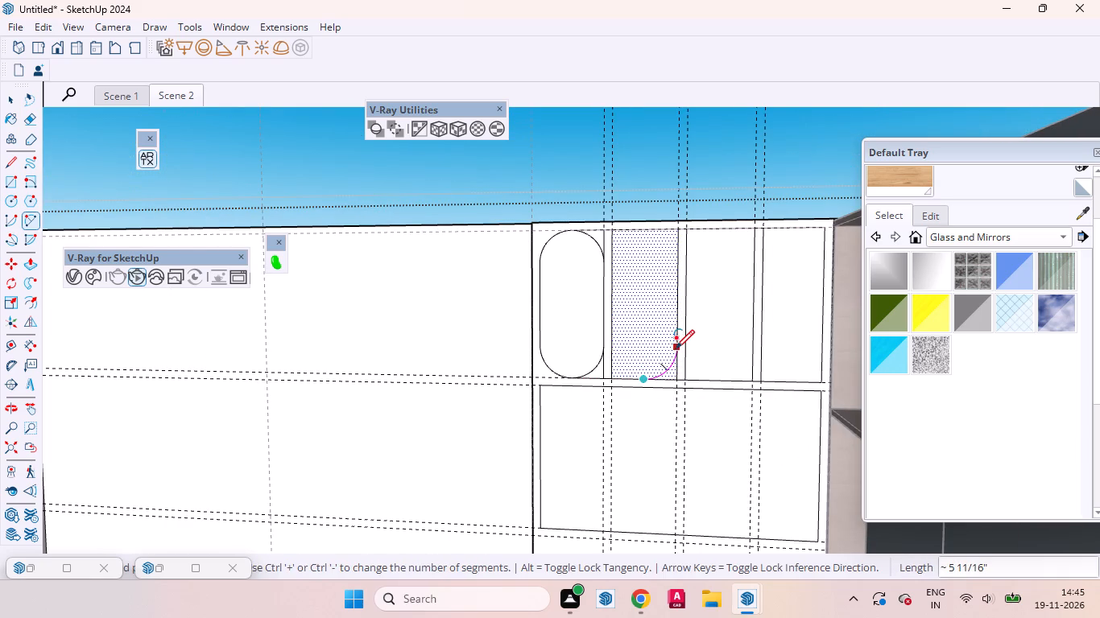
left_click(639, 381)
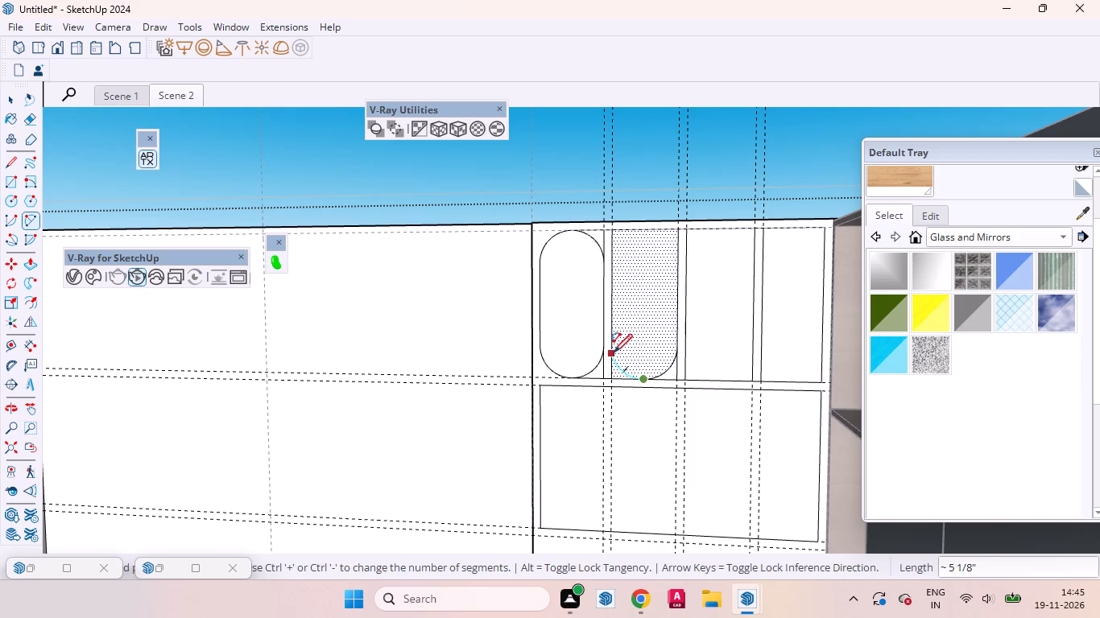
double_click(613, 346)
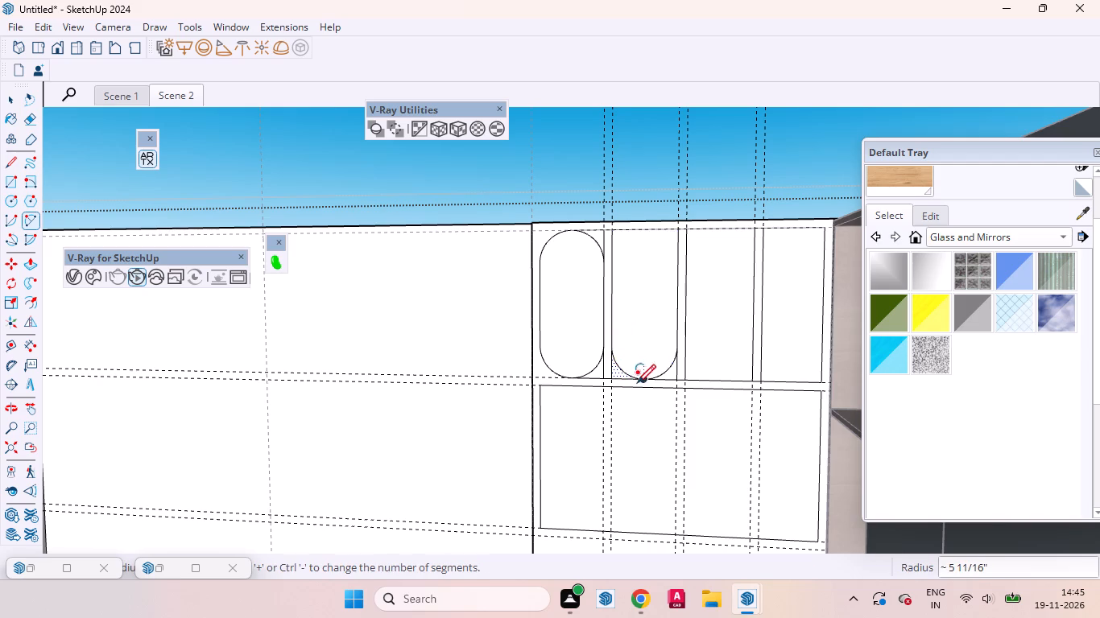
scroll(628, 401, "down", 4)
scroll(678, 283, "up", 3)
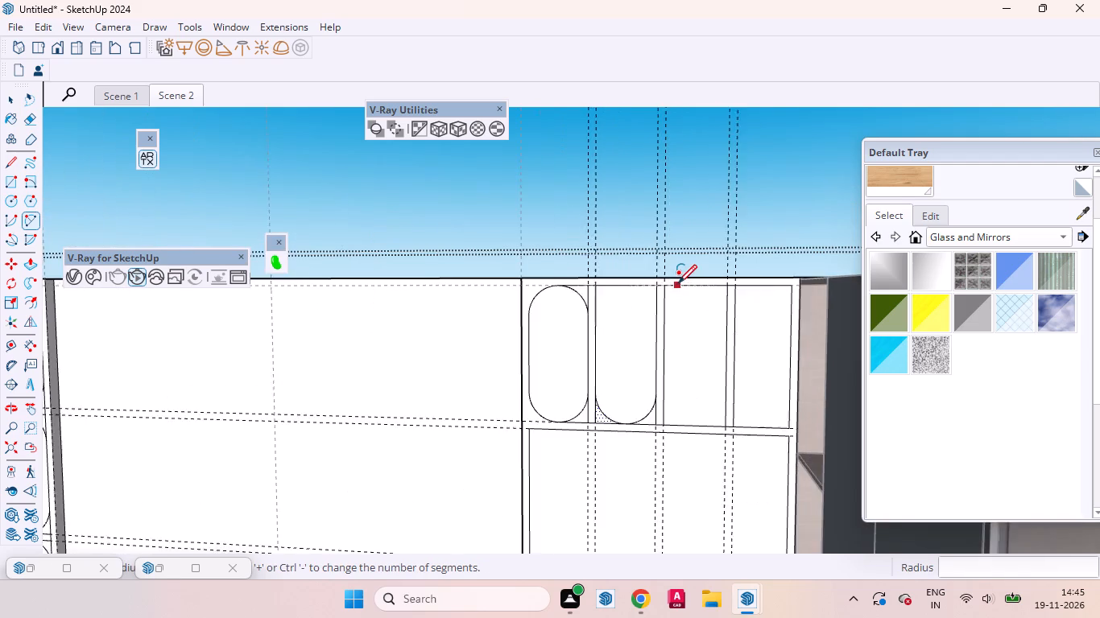
scroll(678, 283, "up", 3)
left_click(606, 288)
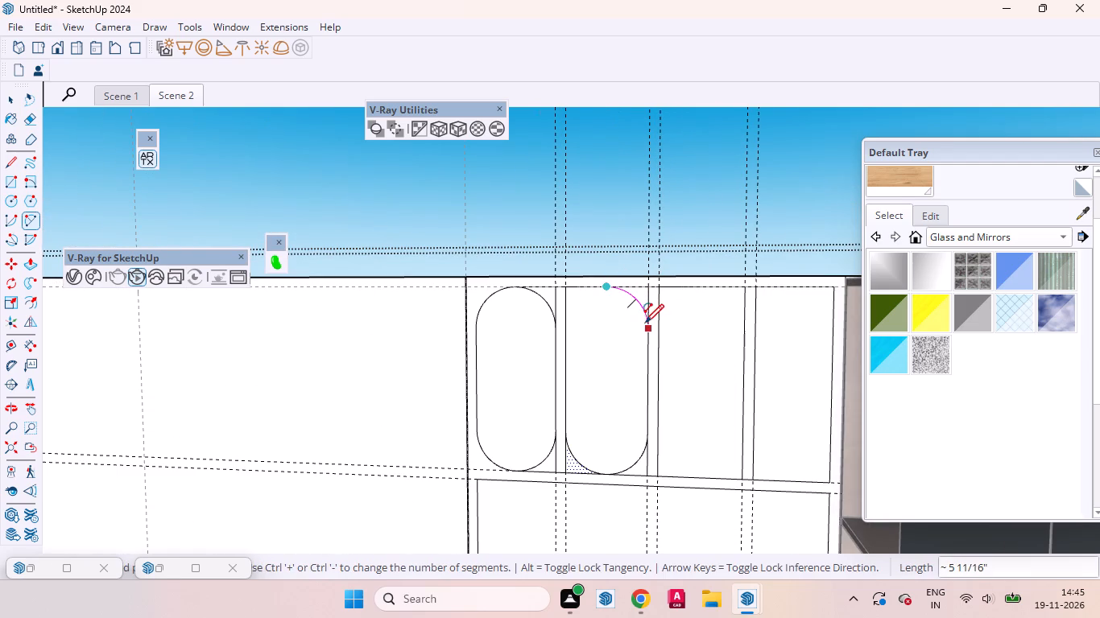
double_click(647, 331)
left_click(605, 284)
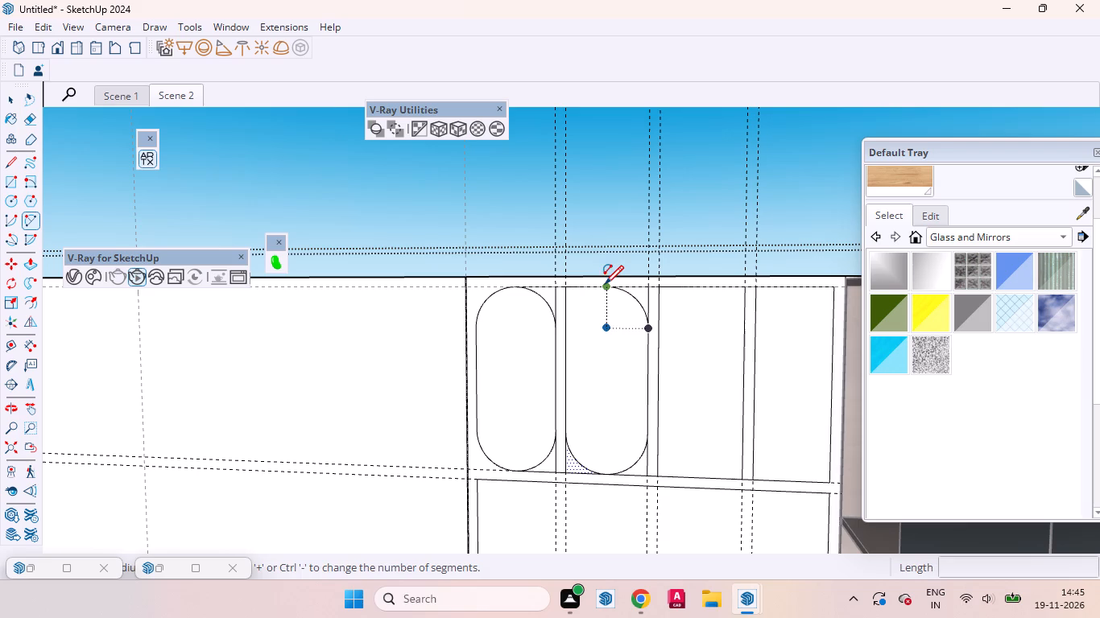
double_click(565, 327)
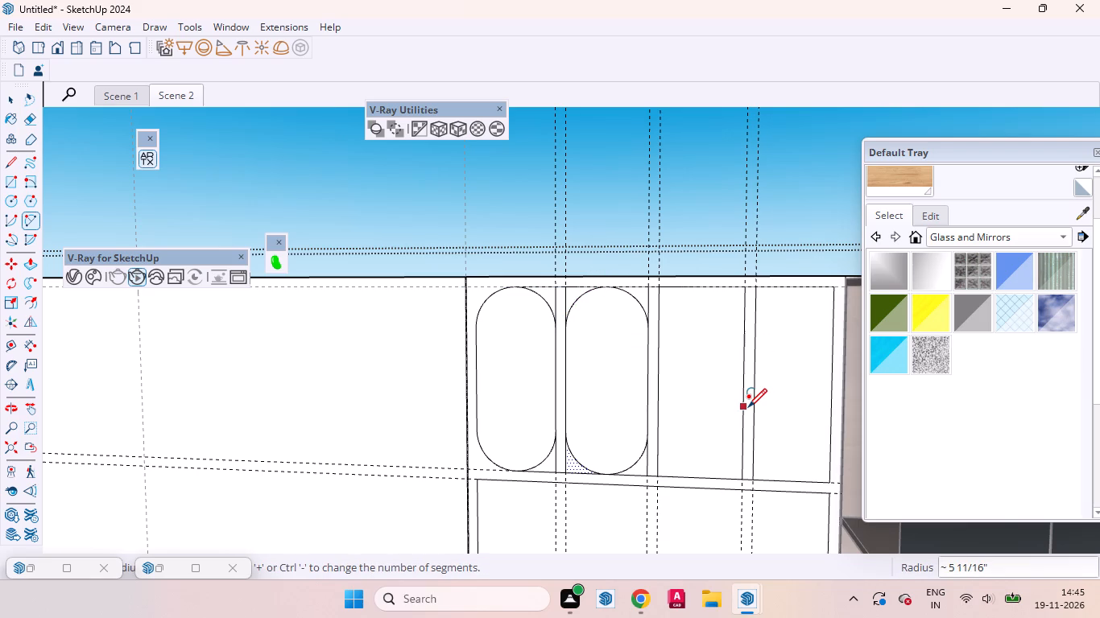
Round all four corners of the top bay's third panel with tangent arcs about 5 11/16" long from its bottom and top edge midpoints.
left_click(700, 480)
left_click(740, 435)
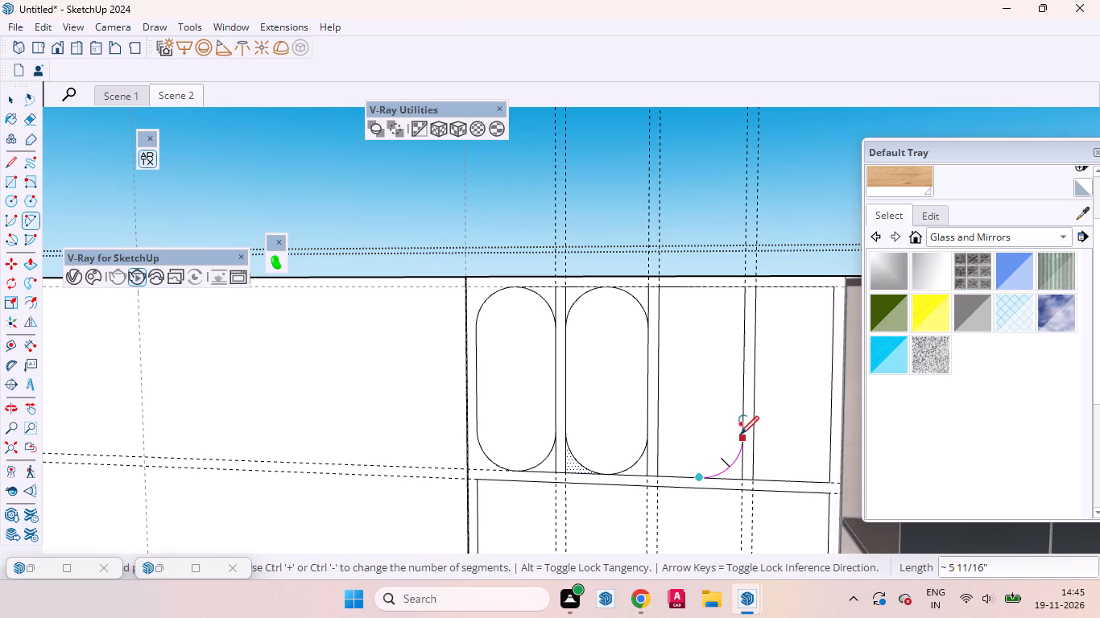
left_click(697, 477)
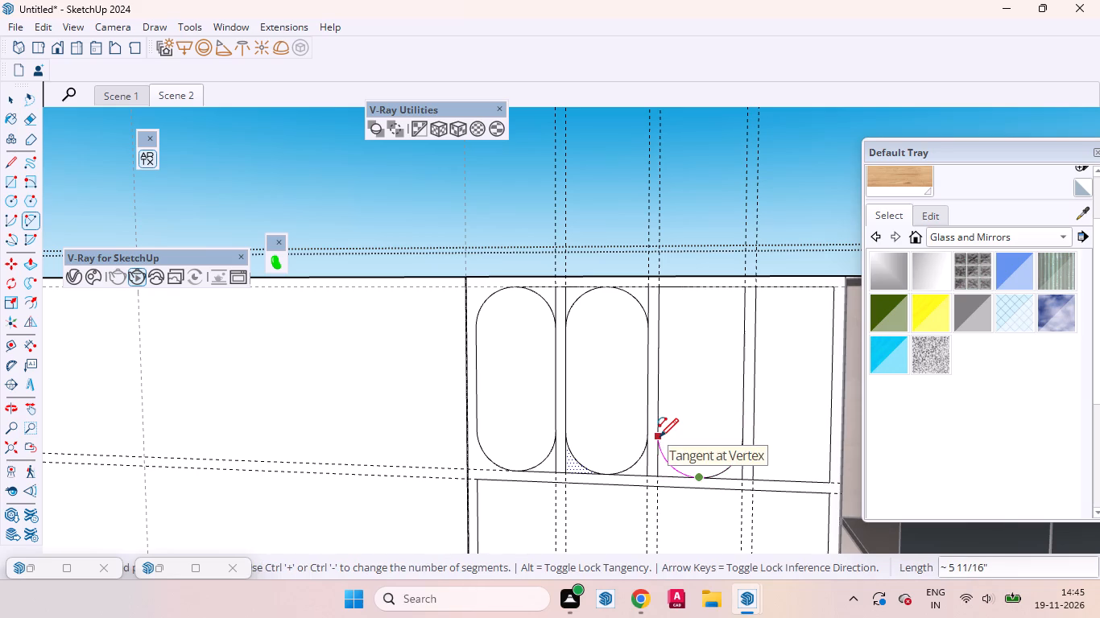
double_click(660, 436)
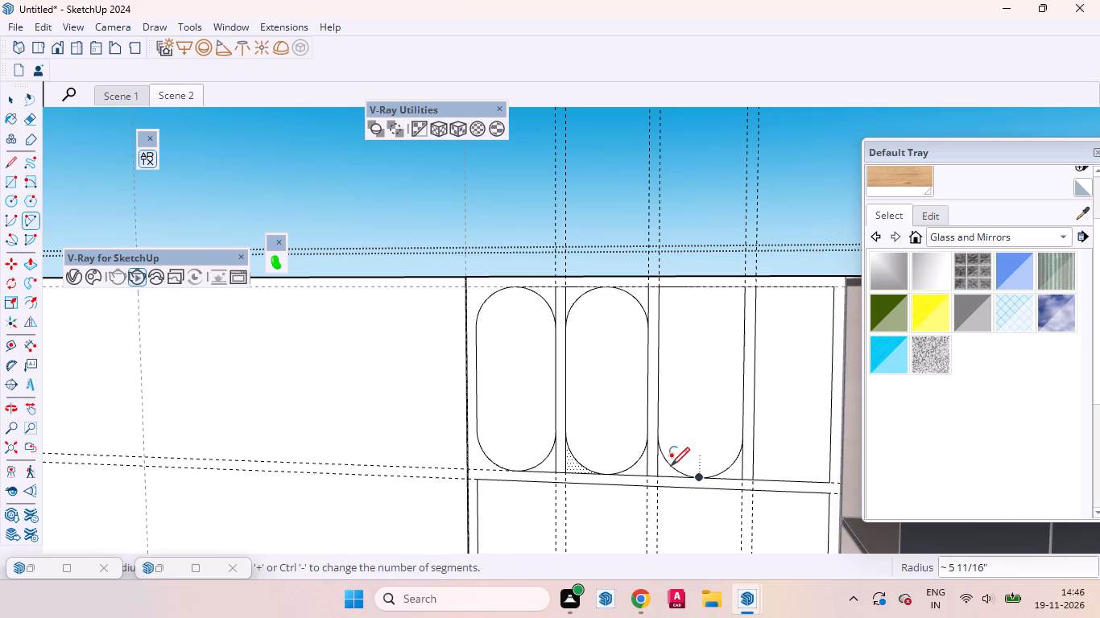
scroll(680, 477, "down", 7)
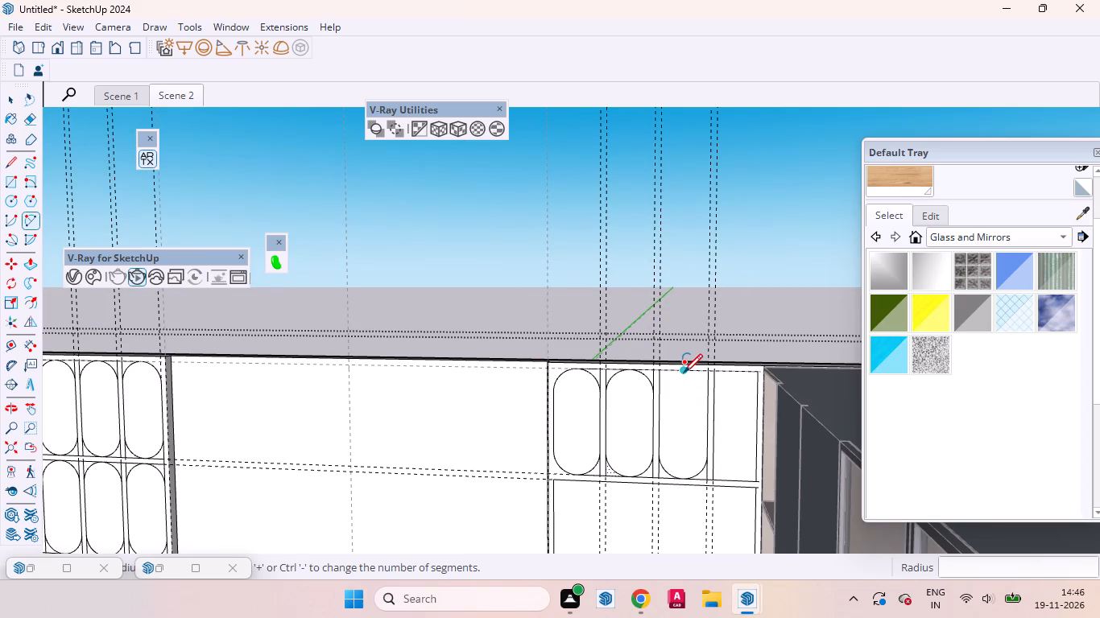
left_click(684, 371)
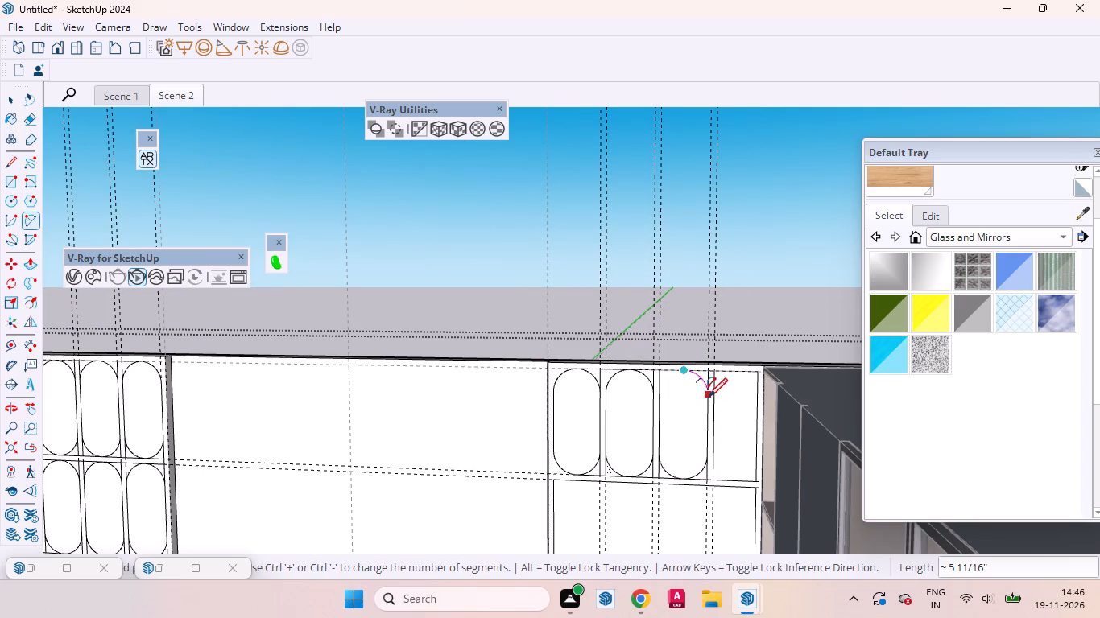
double_click(709, 397)
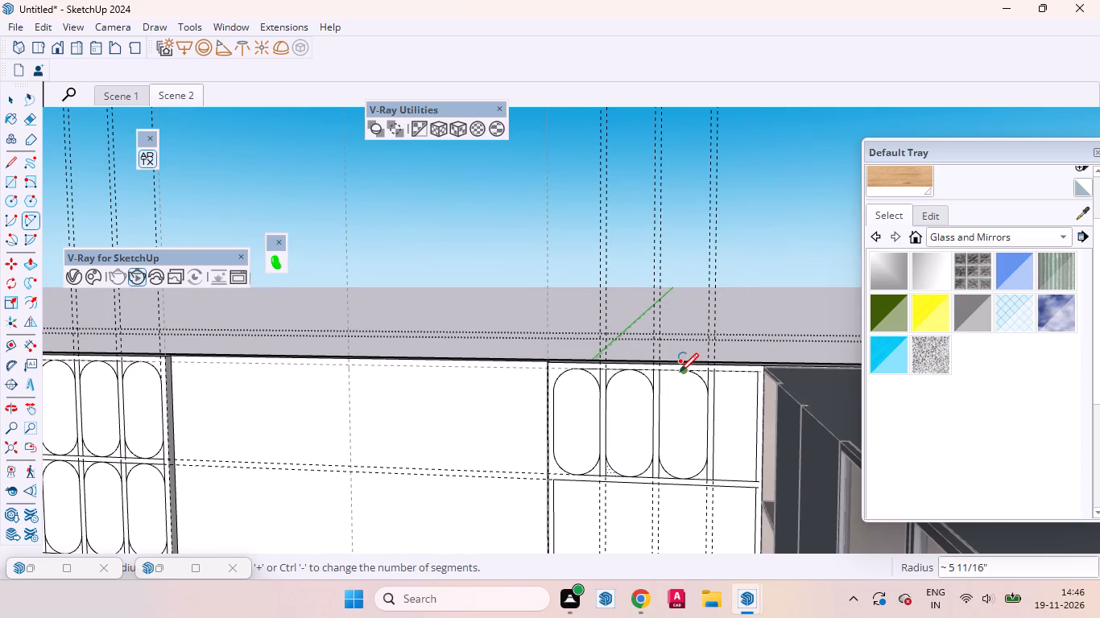
scroll(676, 373, "up", 7)
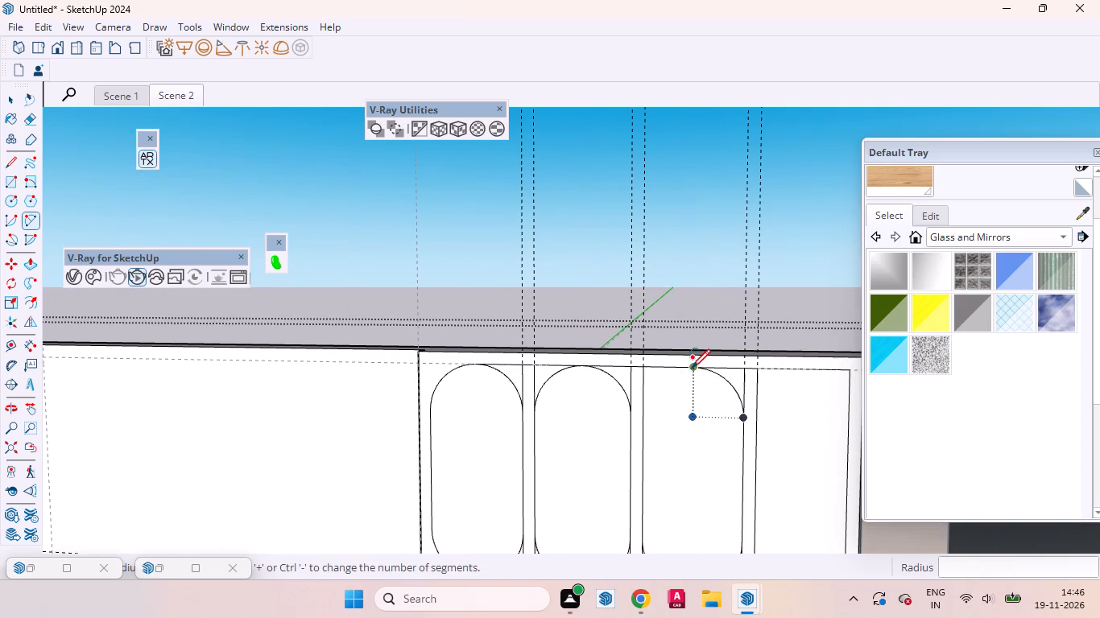
left_click(692, 368)
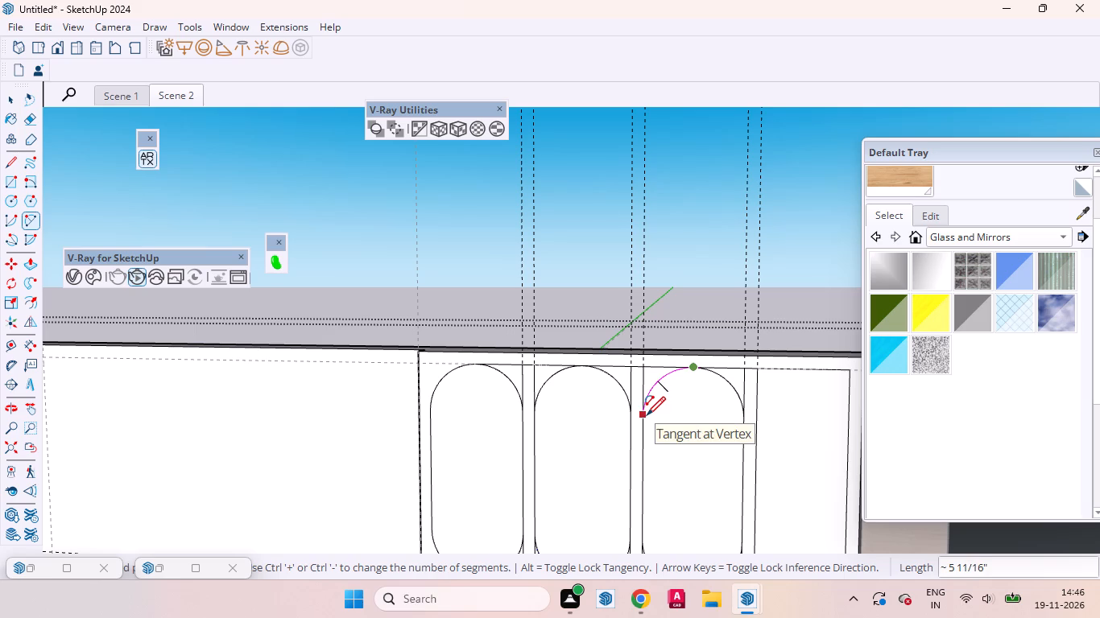
double_click(647, 415)
Measure the width of the top bay's fourth panel, nearest the wardrobe.
scroll(643, 330, "down", 8)
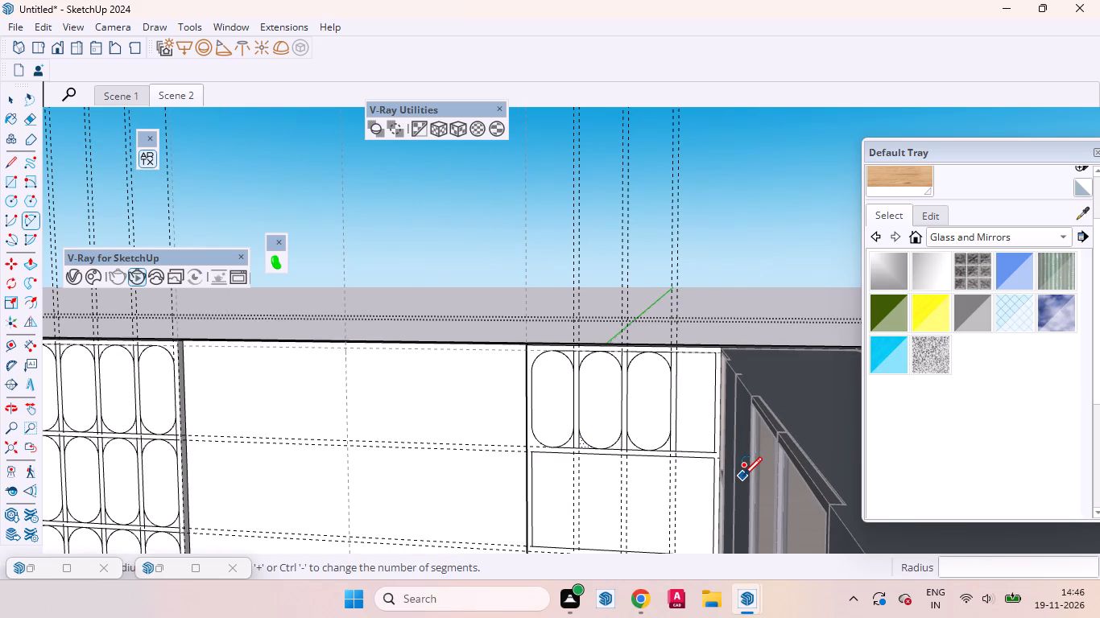
key("space")
type("t")
scroll(666, 441, "up", 3)
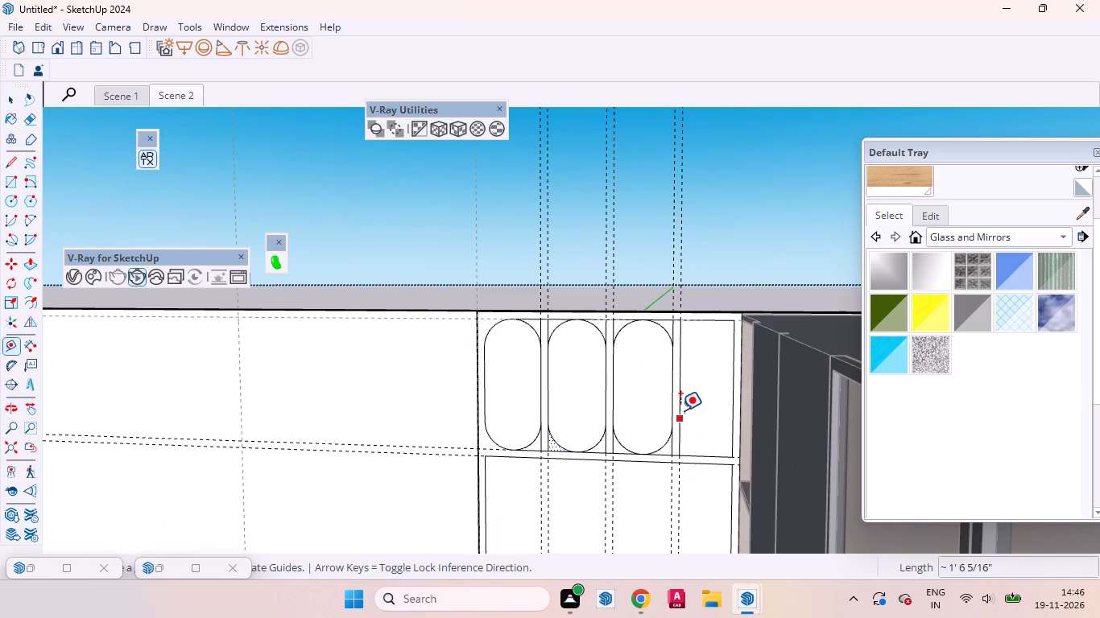
left_click(679, 405)
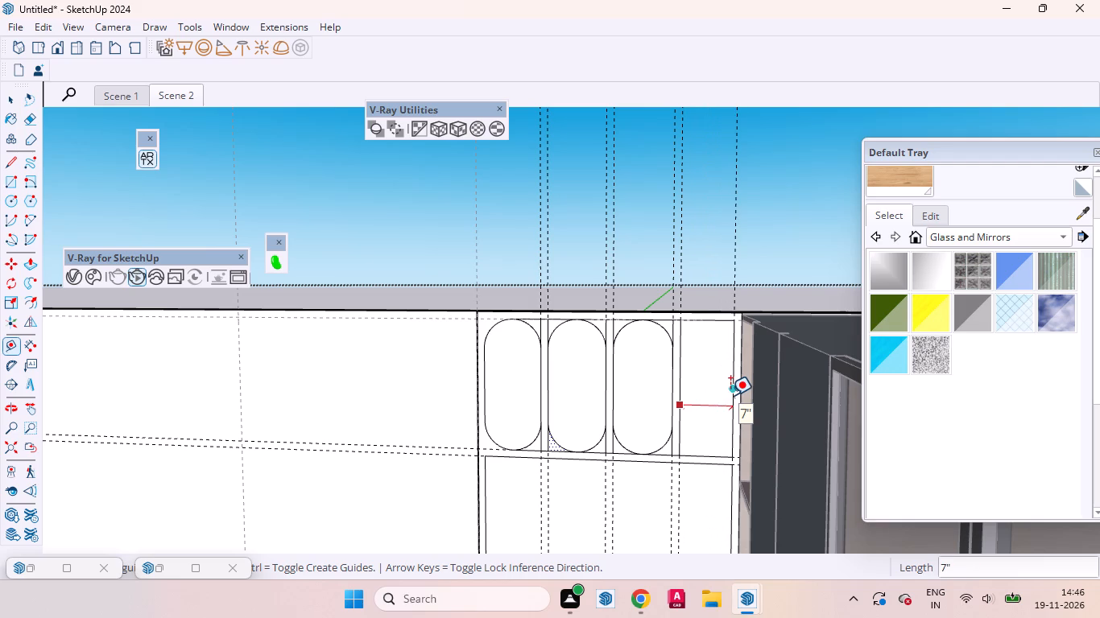
key("space")
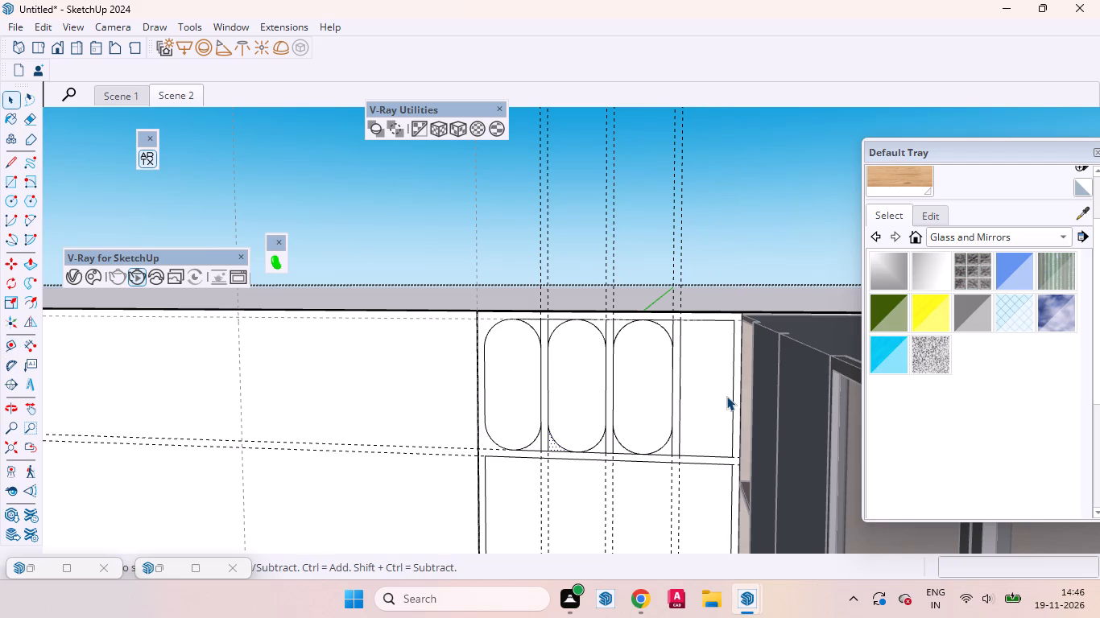
Round all four corners of the top bay's fourth panel with tangent arcs about 4 15/16" long from its bottom and top edge midpoints.
key("a")
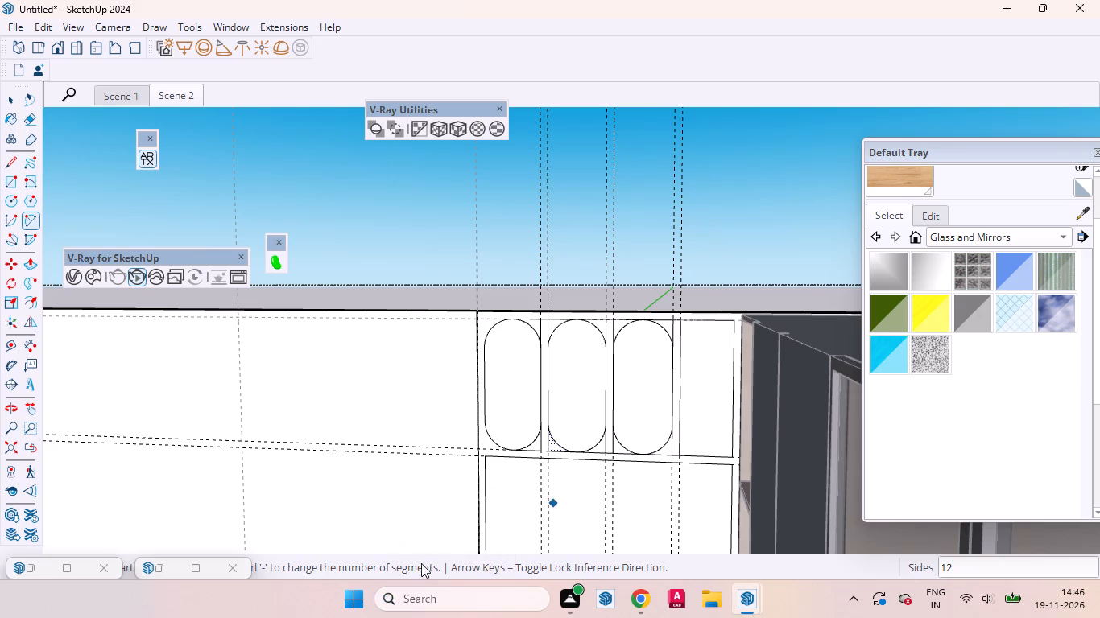
scroll(734, 431, "up", 8)
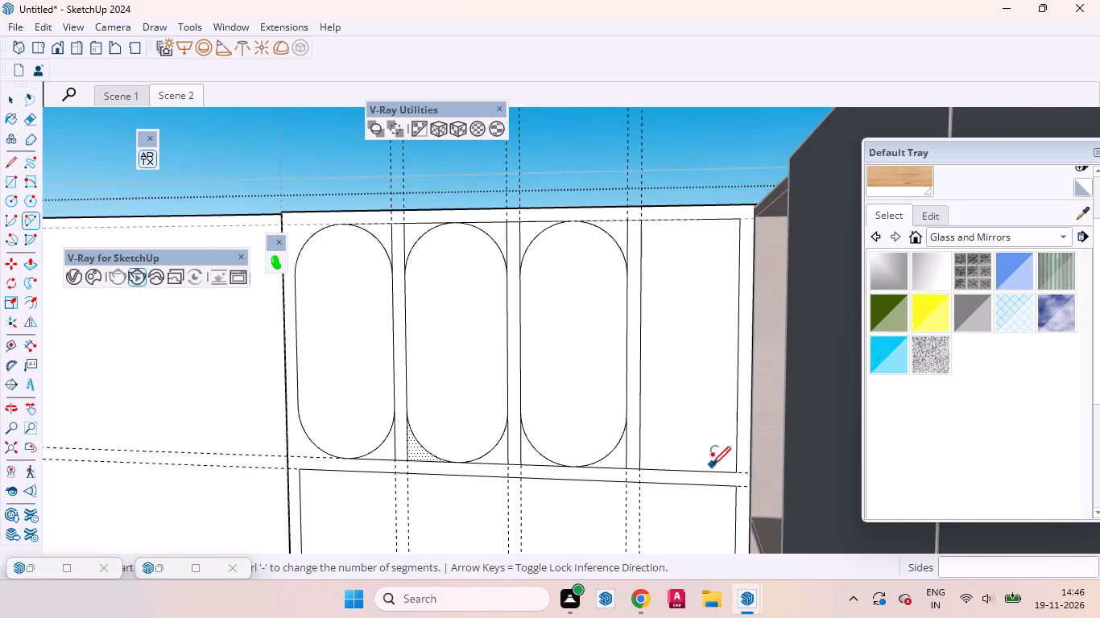
left_click(685, 476)
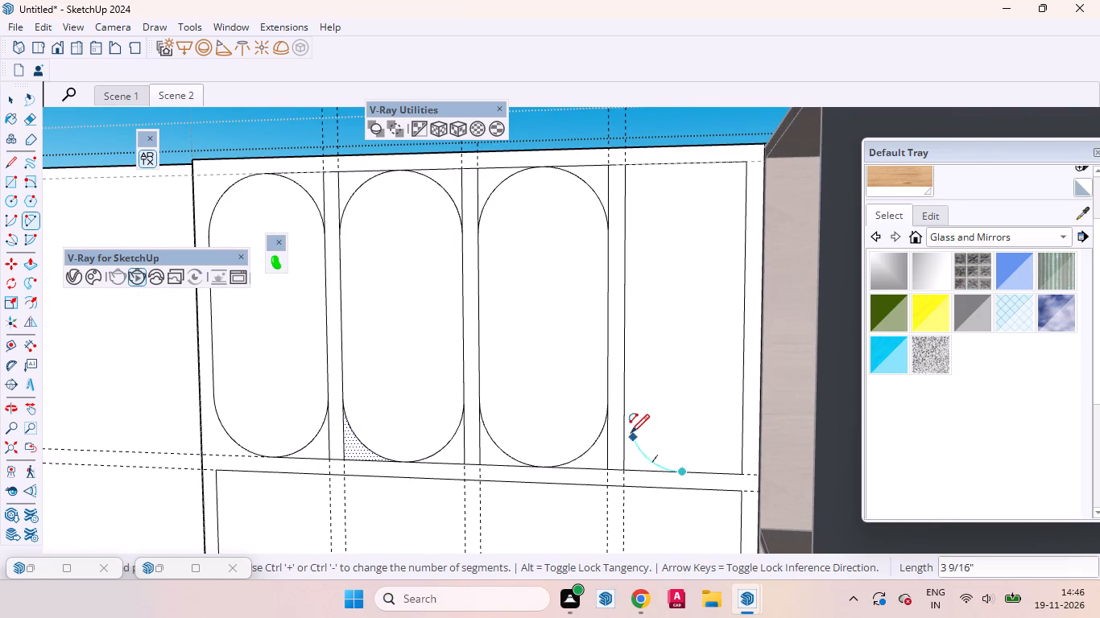
double_click(623, 414)
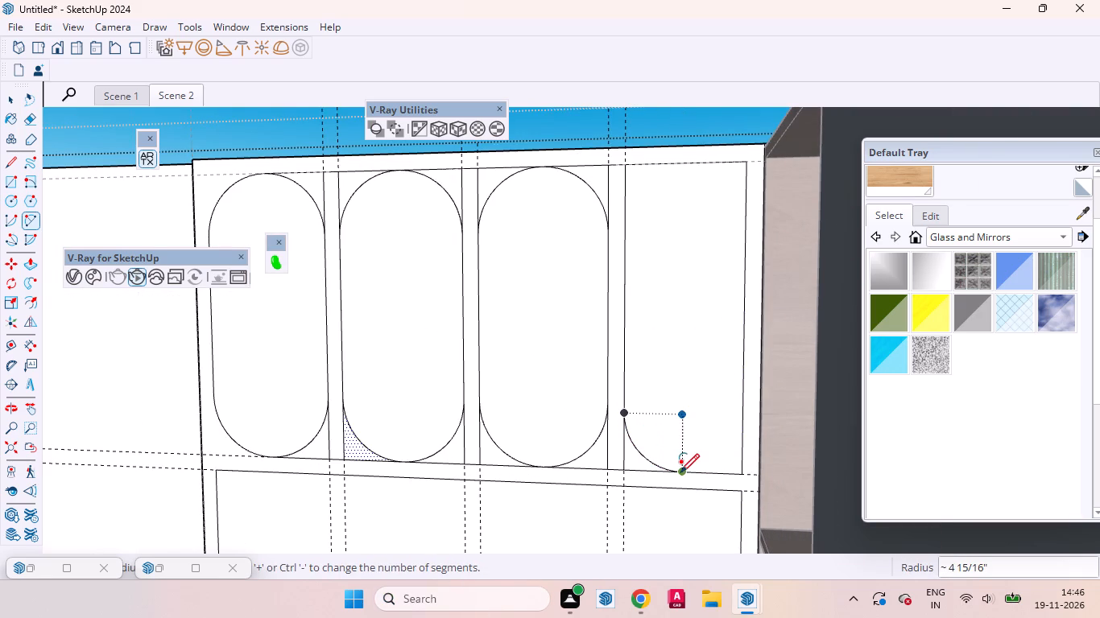
left_click(680, 474)
double_click(740, 414)
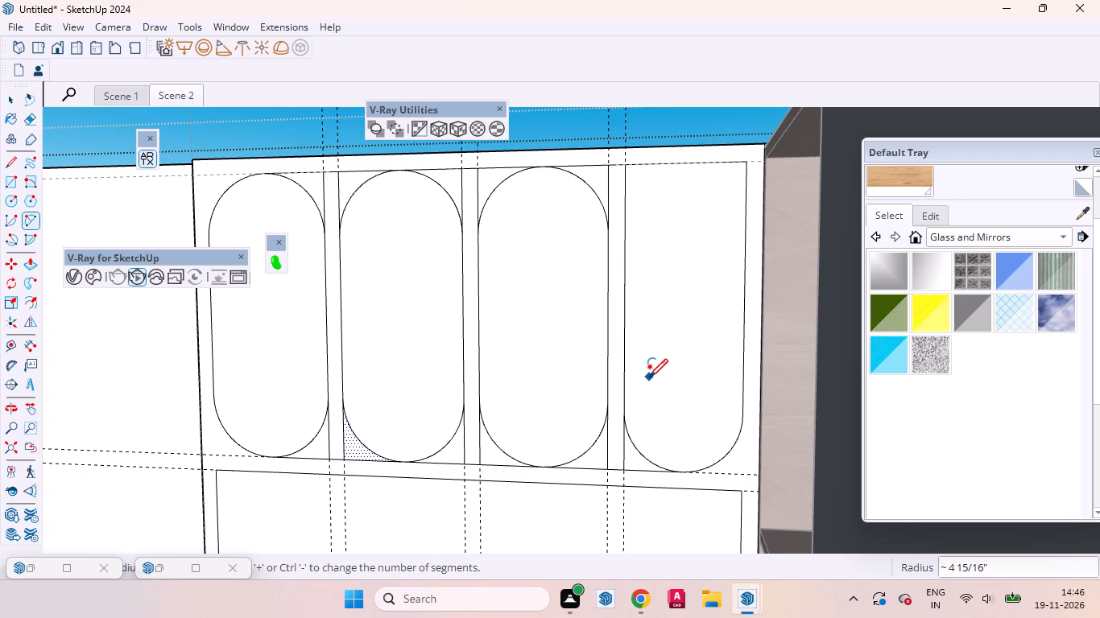
scroll(612, 423, "down", 2)
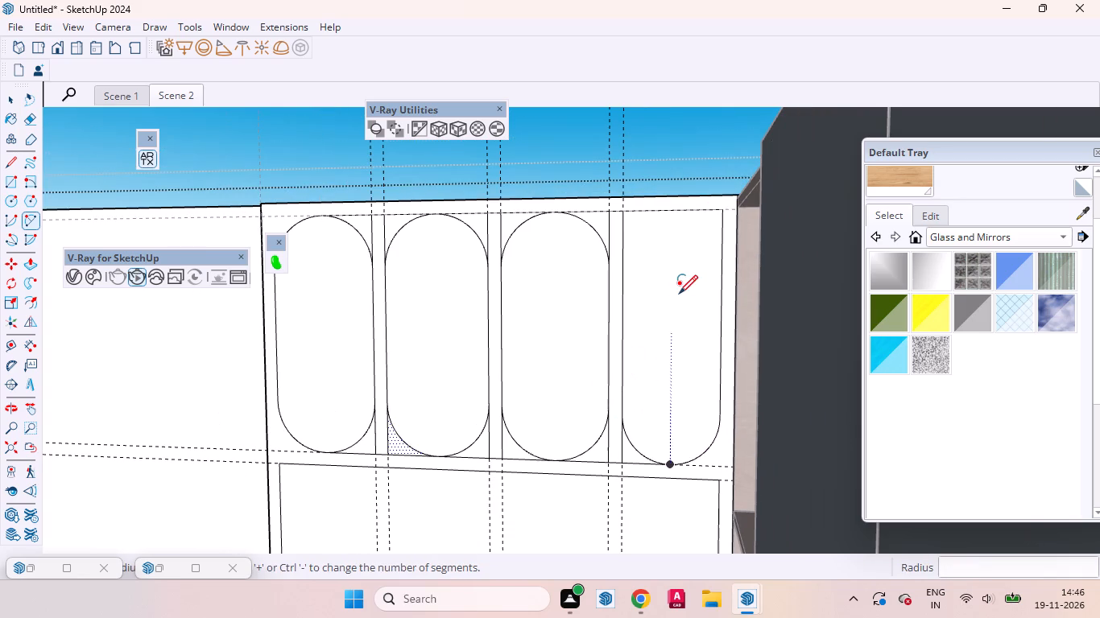
left_click(677, 208)
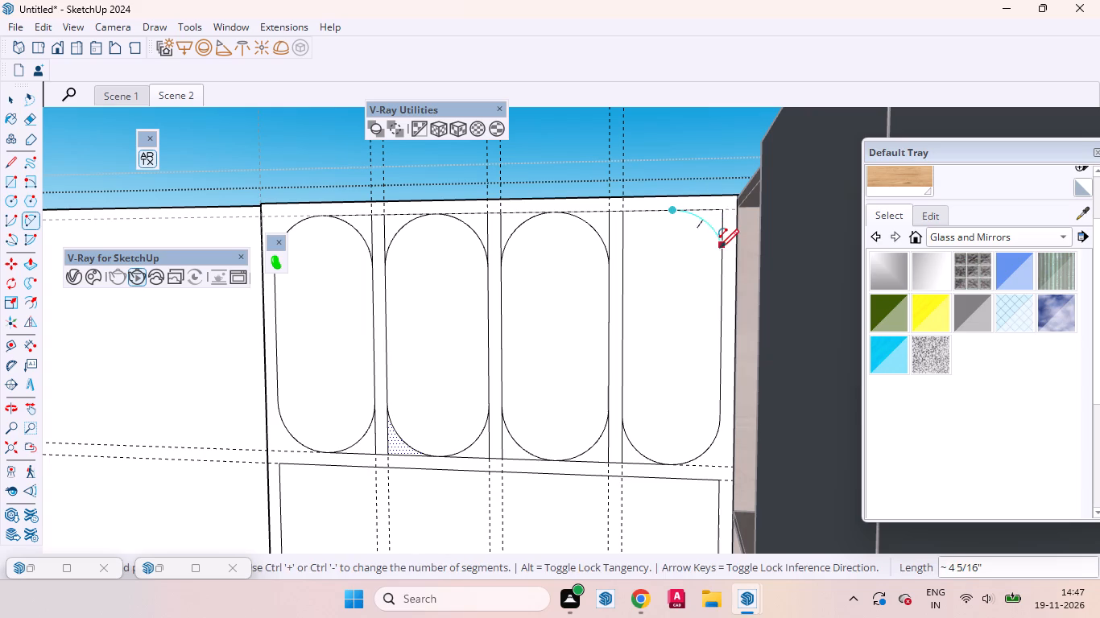
double_click(721, 262)
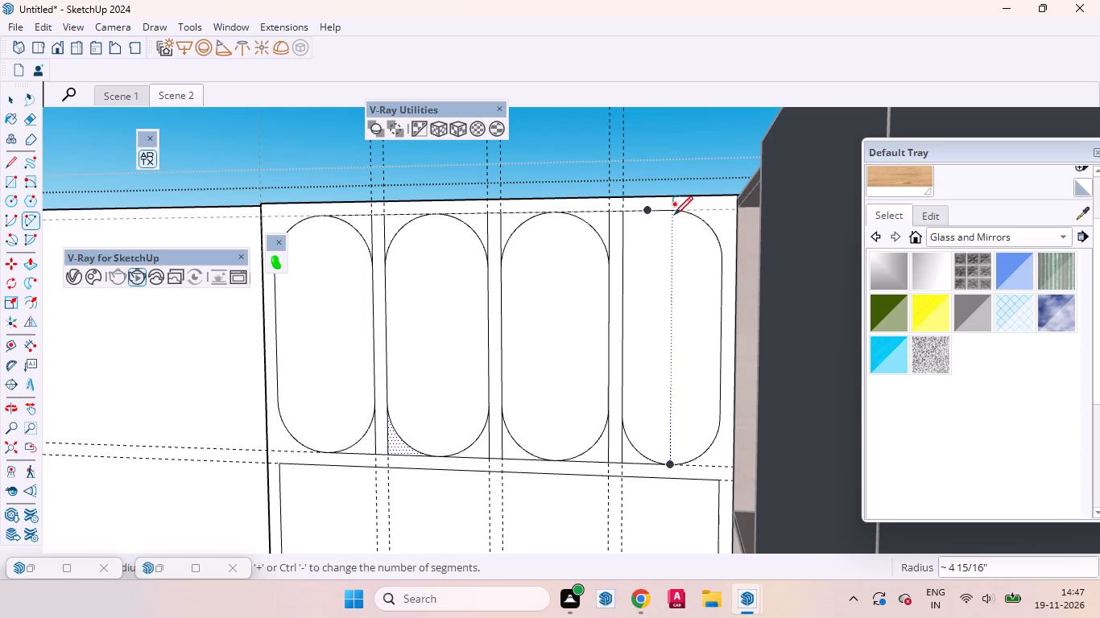
left_click(672, 212)
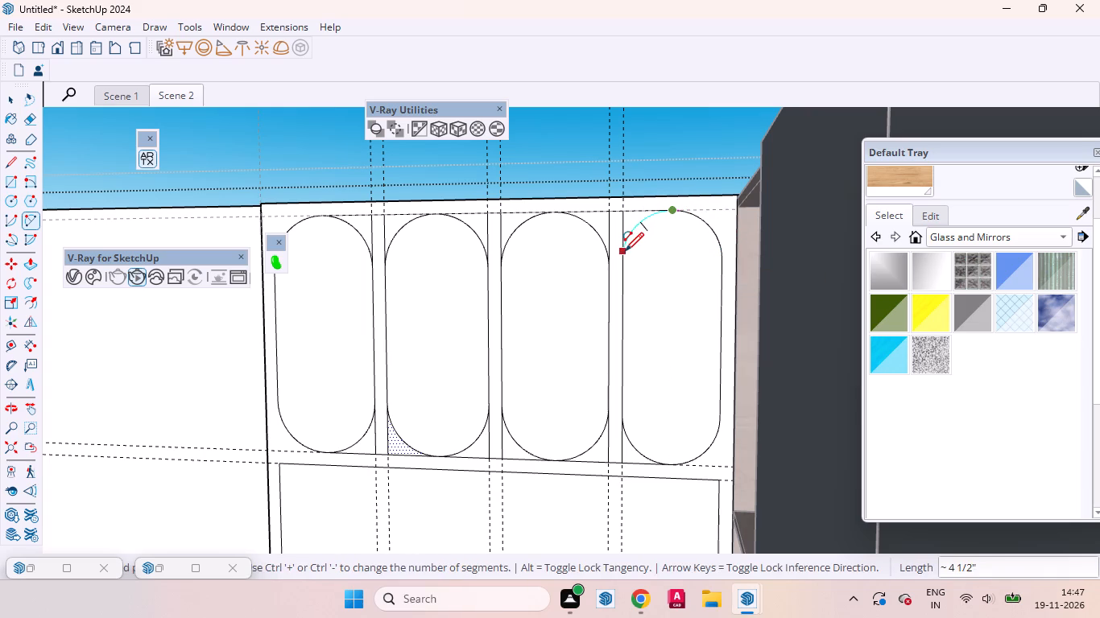
double_click(622, 258)
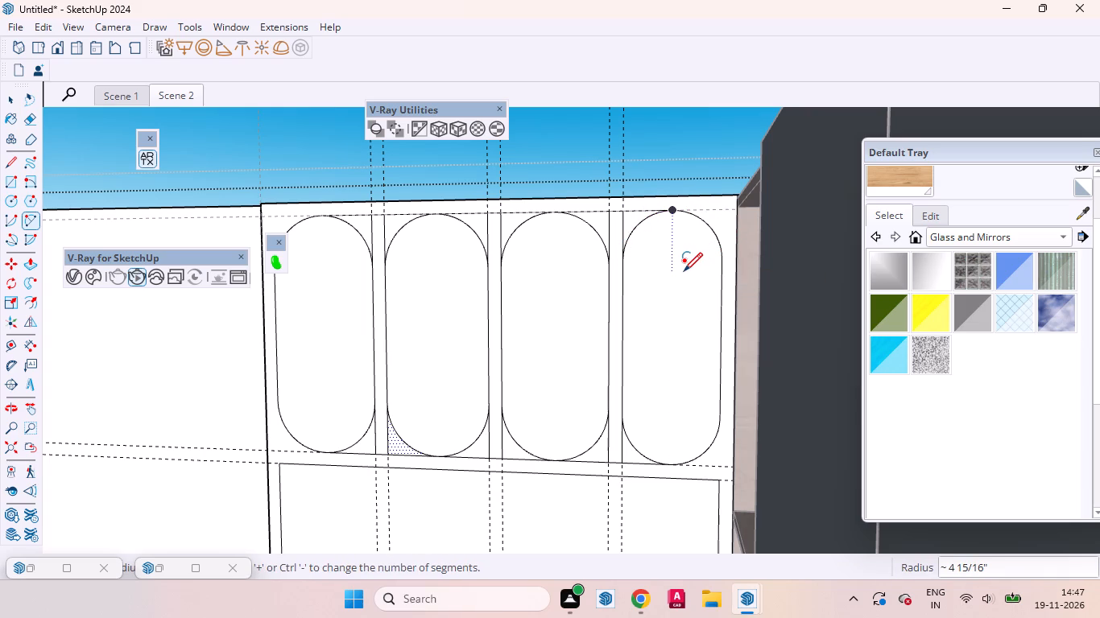
key("space")
Draw a 7" by about 1' 6 5/16" rectangle in the second bay's fourth column, nearest the wardrobe, between the guides.
scroll(639, 198, "down", 3)
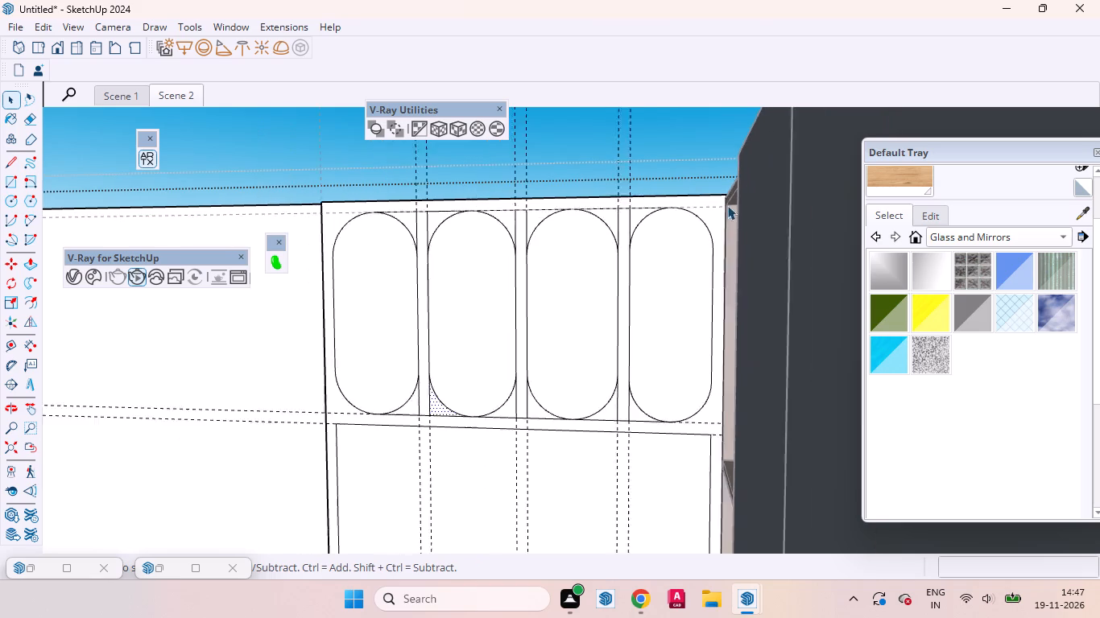
scroll(727, 205, "down", 2)
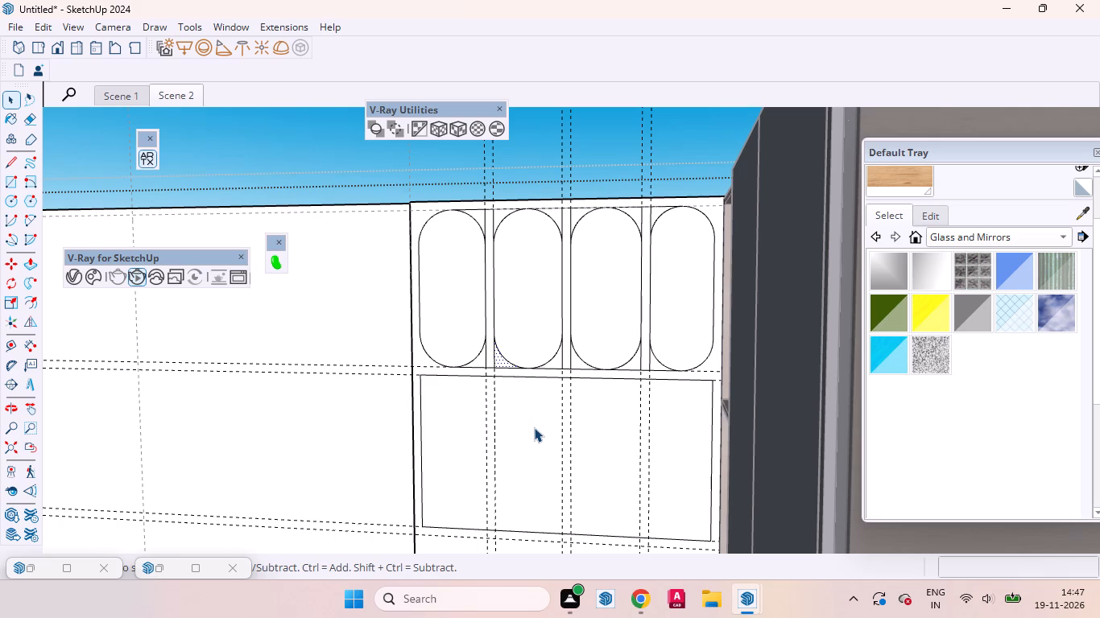
left_click(469, 441)
scroll(624, 352, "down", 3)
left_click(449, 405)
left_click(9, 92)
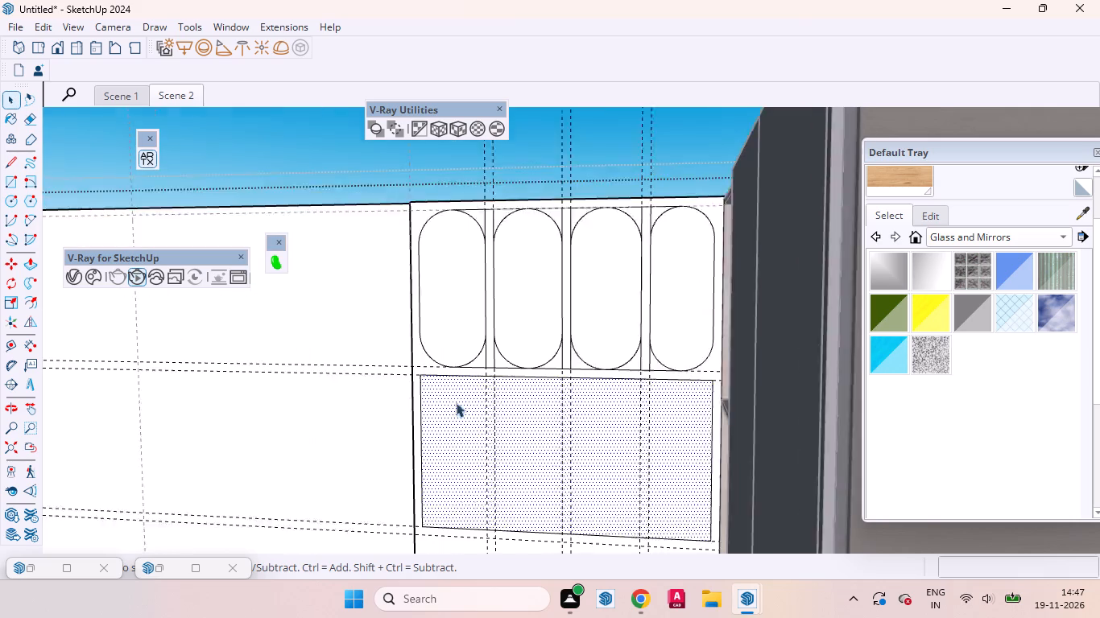
scroll(502, 338, "down", 2)
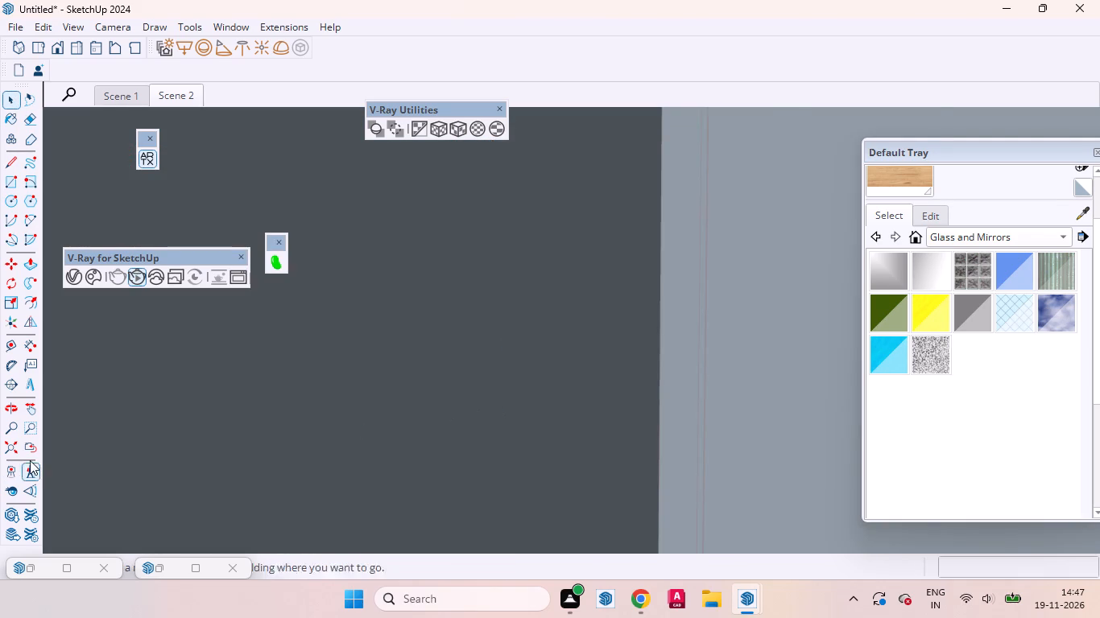
left_click(35, 451)
middle_click_drag(302, 441, 351, 430)
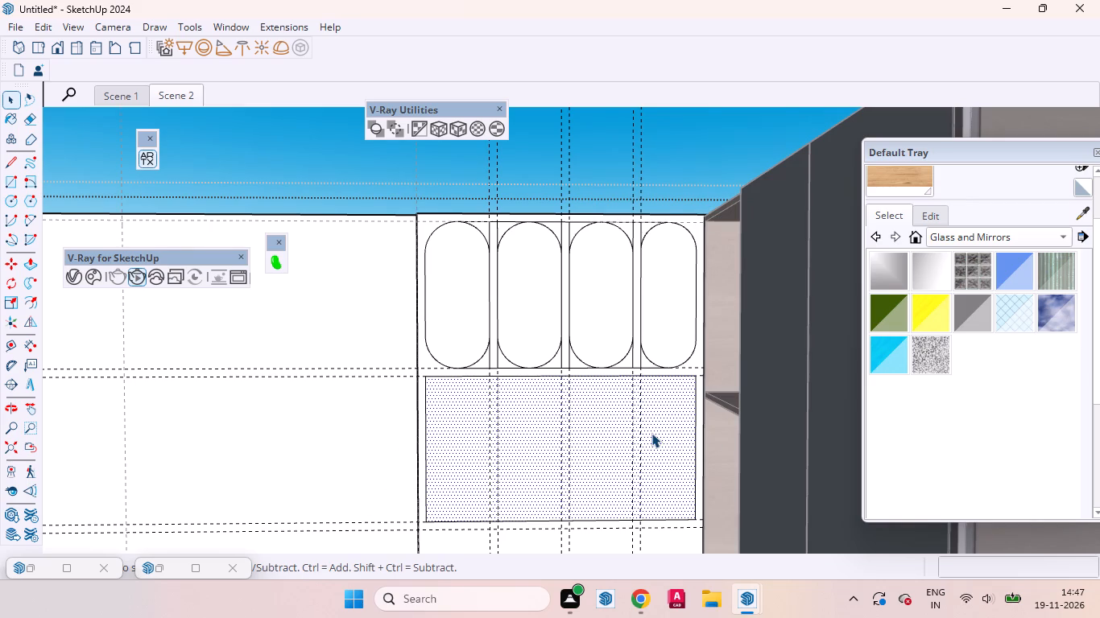
key("r")
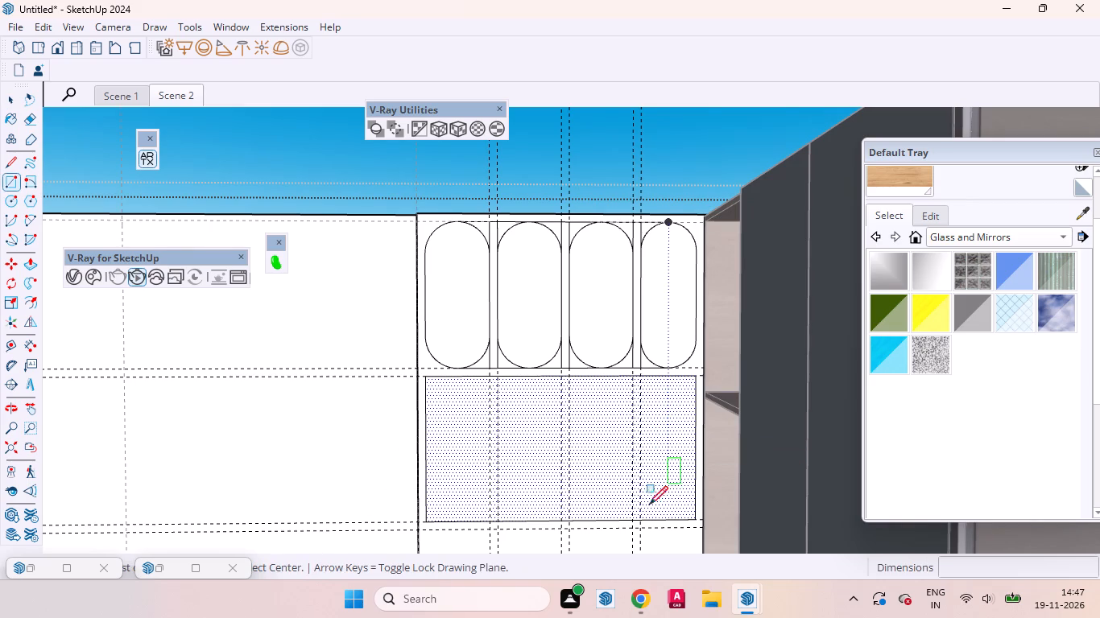
left_click(643, 522)
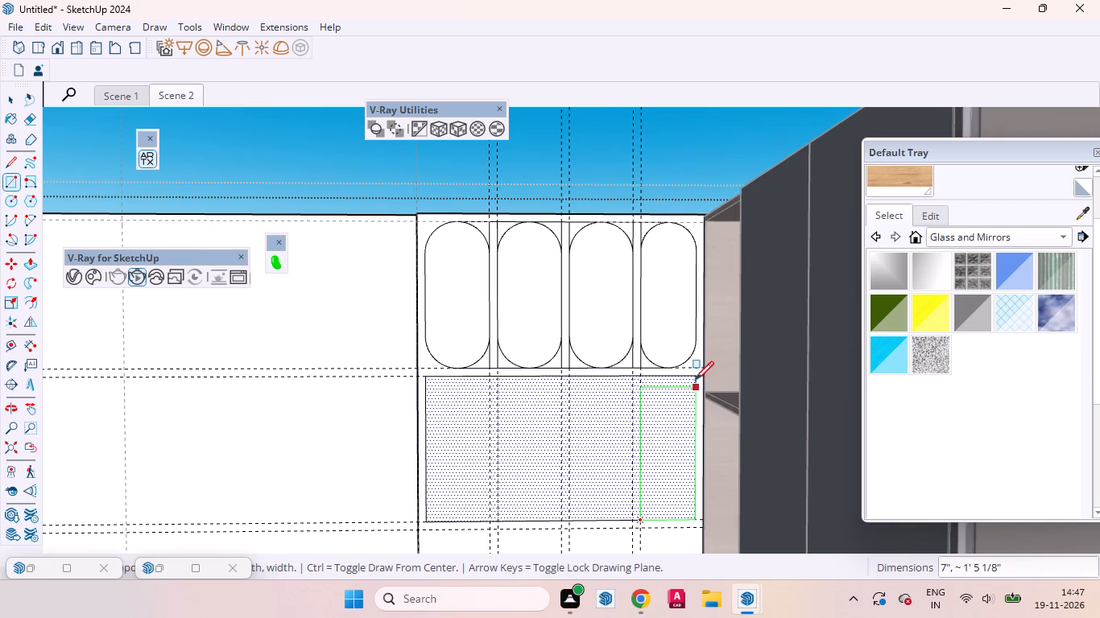
left_click(695, 377)
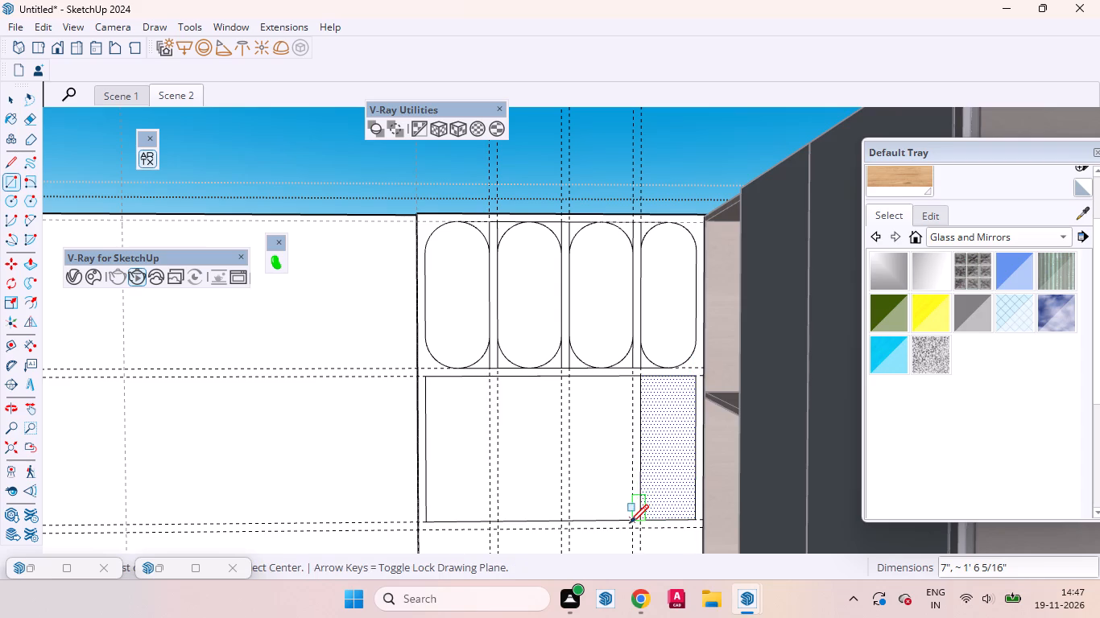
Draw three 8" by about 1' 6 5/16" rectangles in the second bay's third, second and first columns, following the 1" spacing guides.
left_click(630, 523)
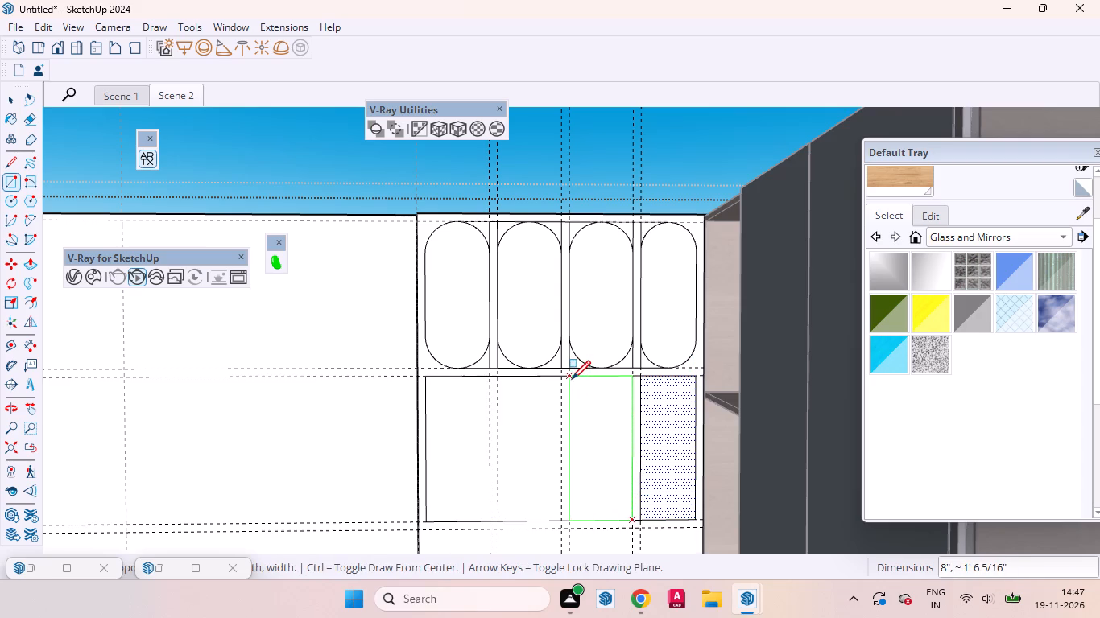
left_click(572, 379)
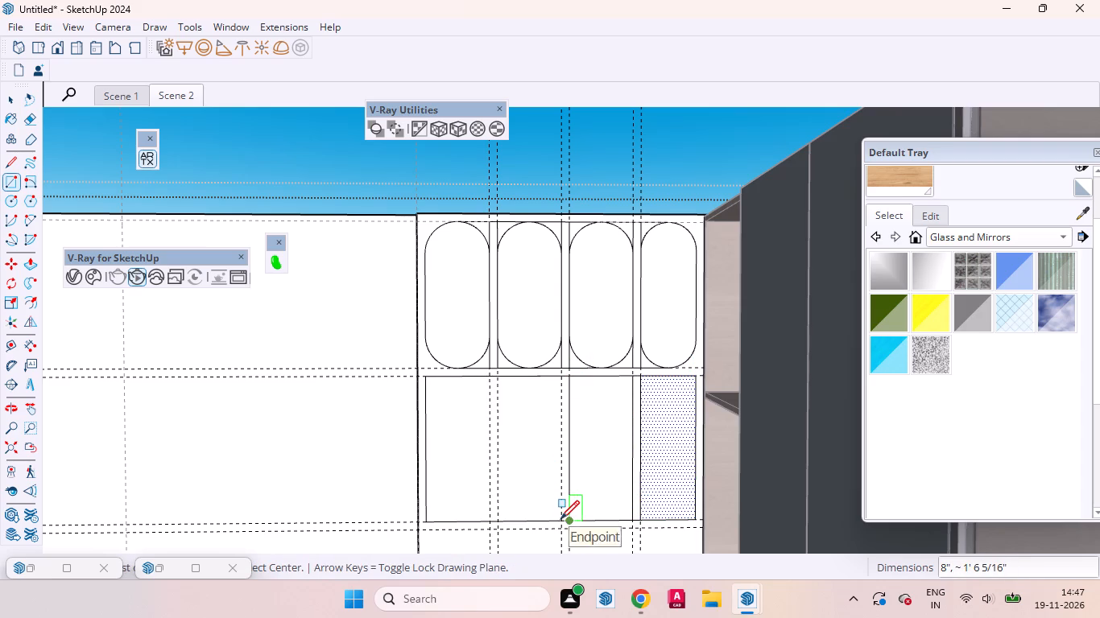
scroll(560, 522, "up", 3)
left_click(560, 522)
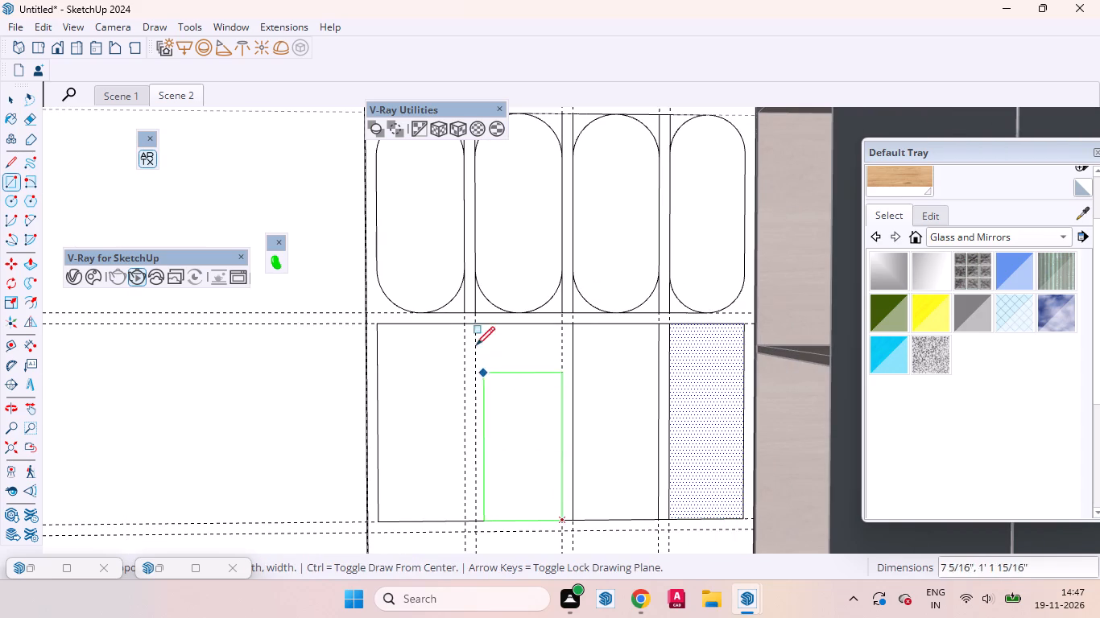
left_click(473, 328)
left_click(461, 520)
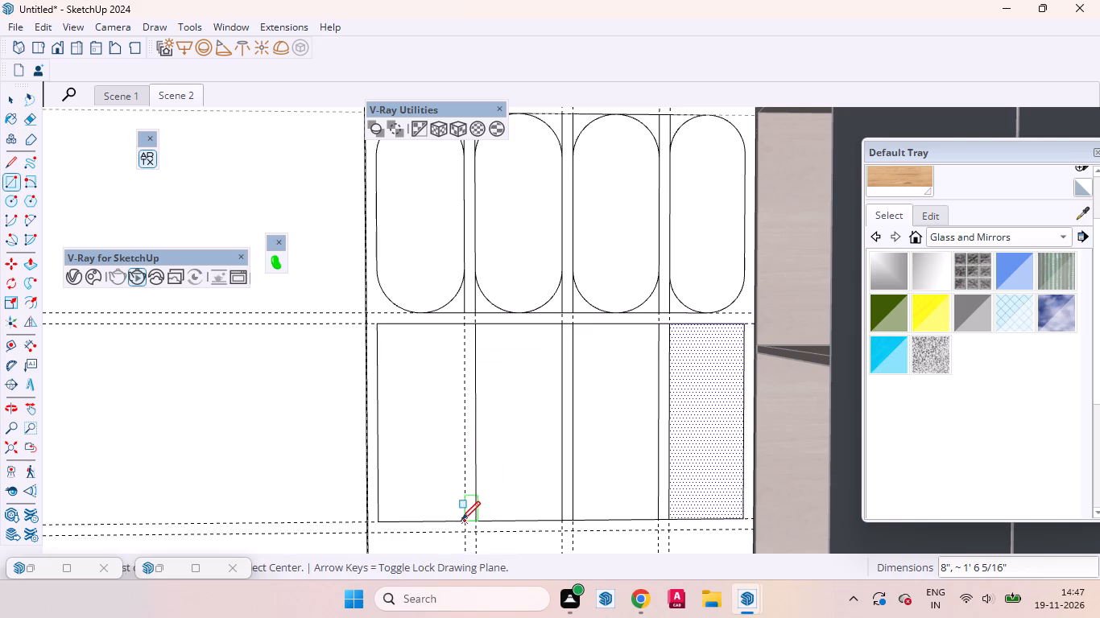
left_click(380, 321)
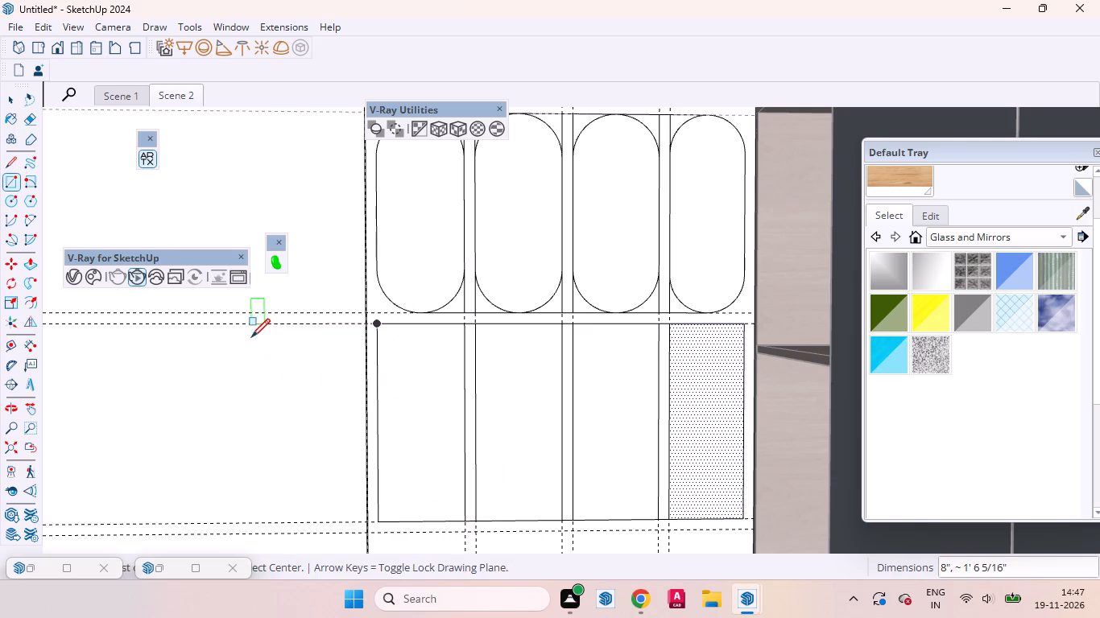
key("space")
Round all four corners of the second bay's first panel with tangent arcs about 5 11/16" long from its bottom and top edge midpoints.
type("a")
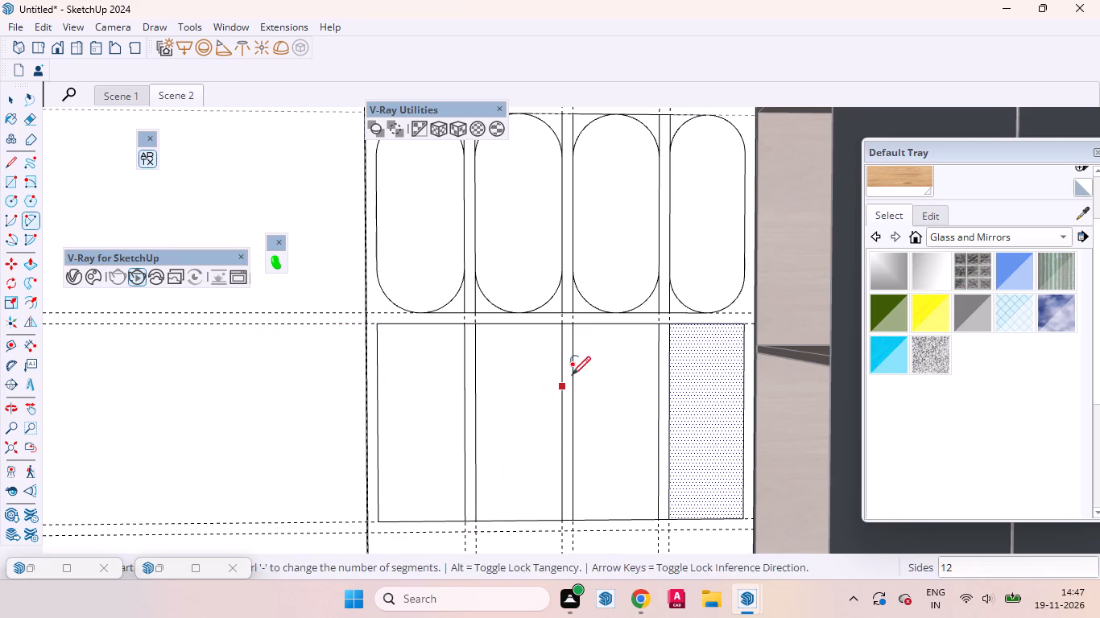
left_click(427, 521)
double_click(465, 480)
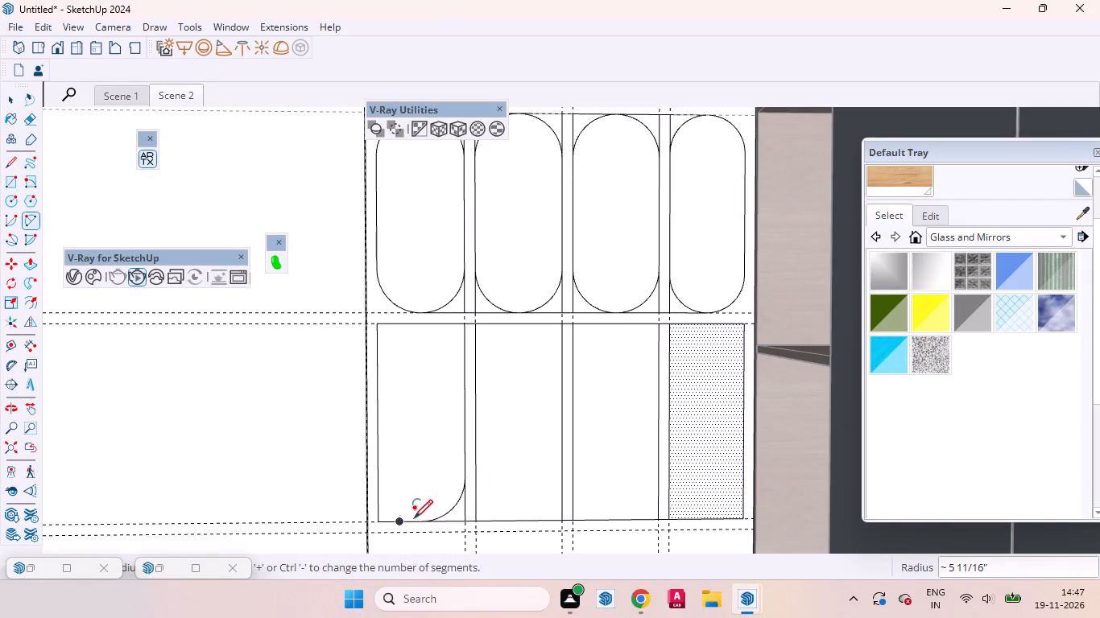
left_click(418, 524)
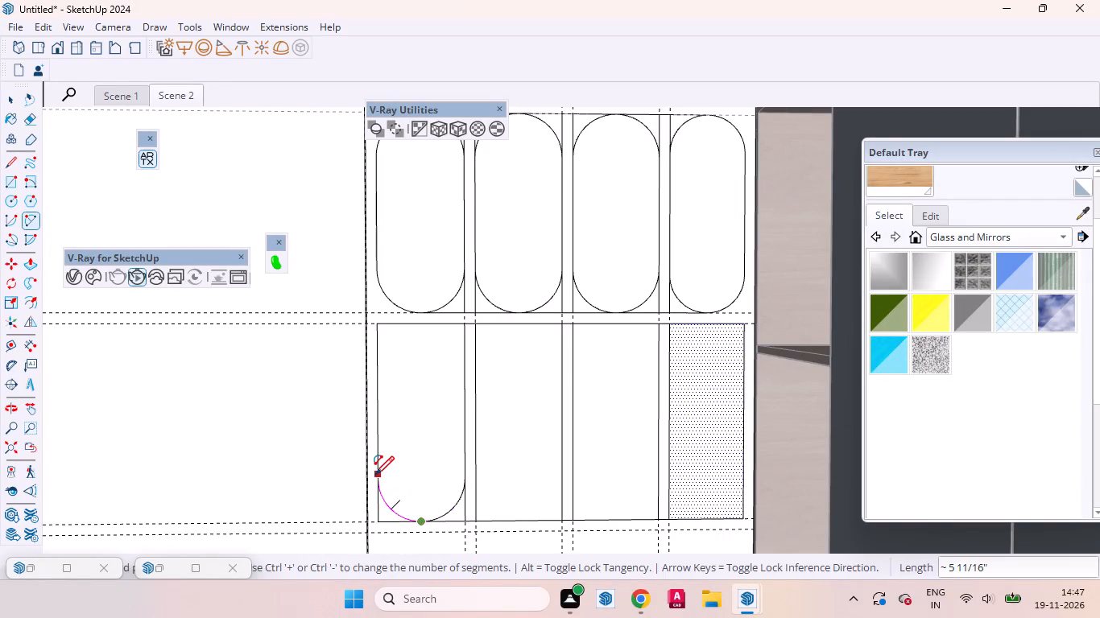
double_click(375, 475)
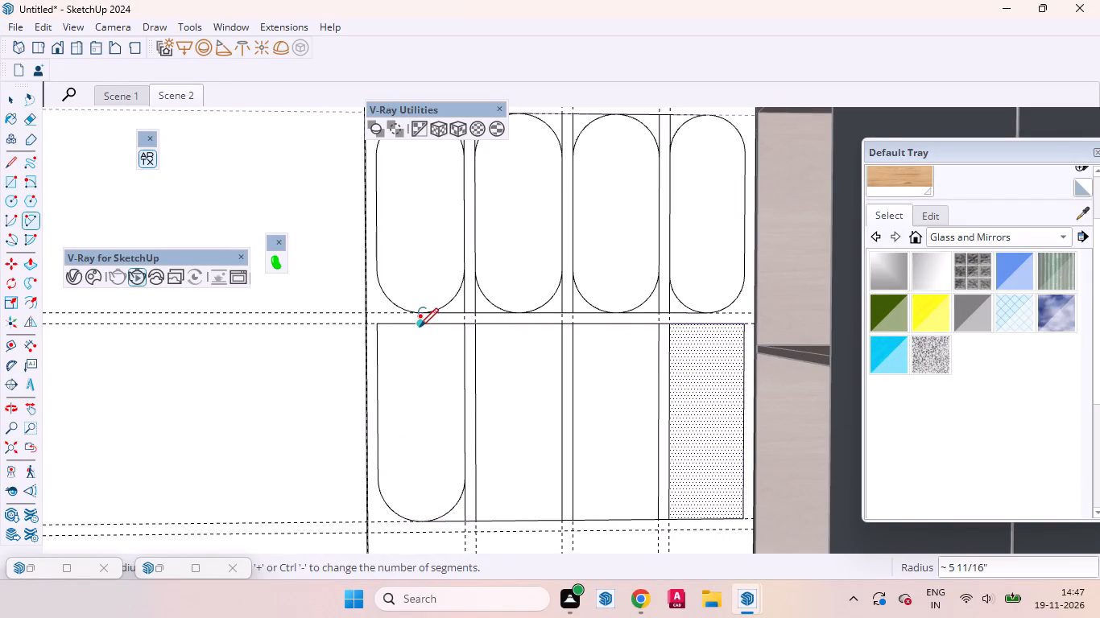
left_click(420, 327)
double_click(378, 368)
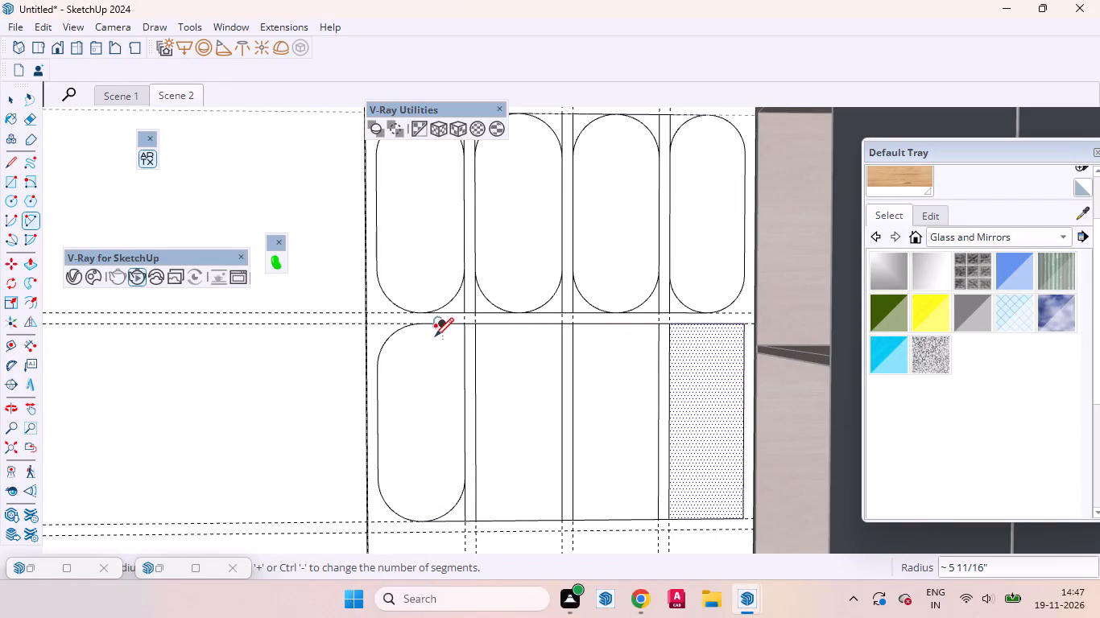
left_click(420, 327)
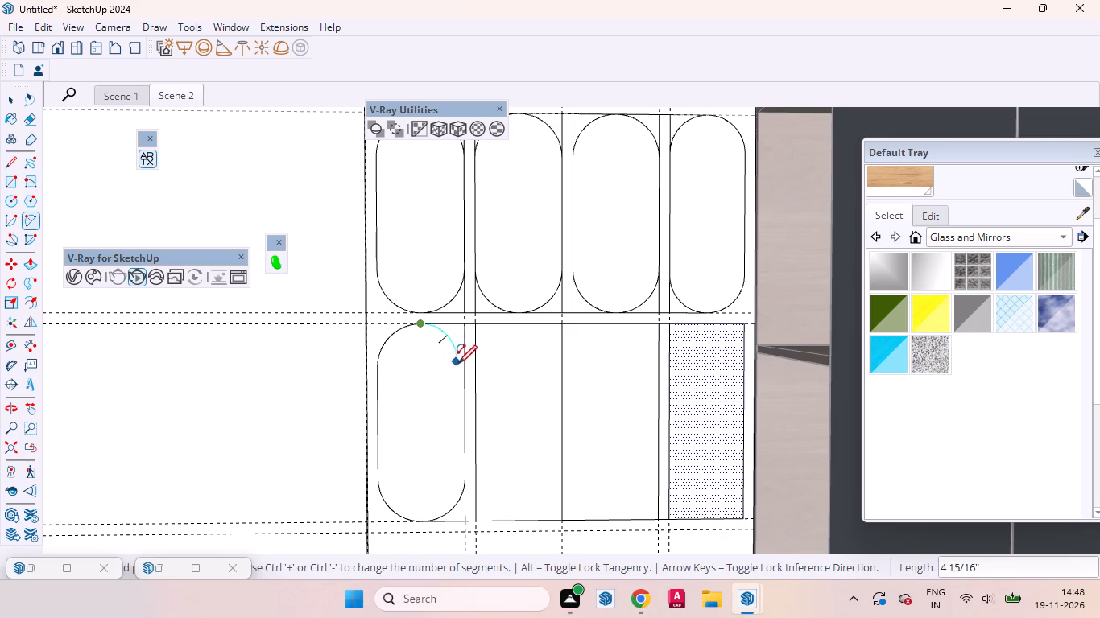
double_click(464, 370)
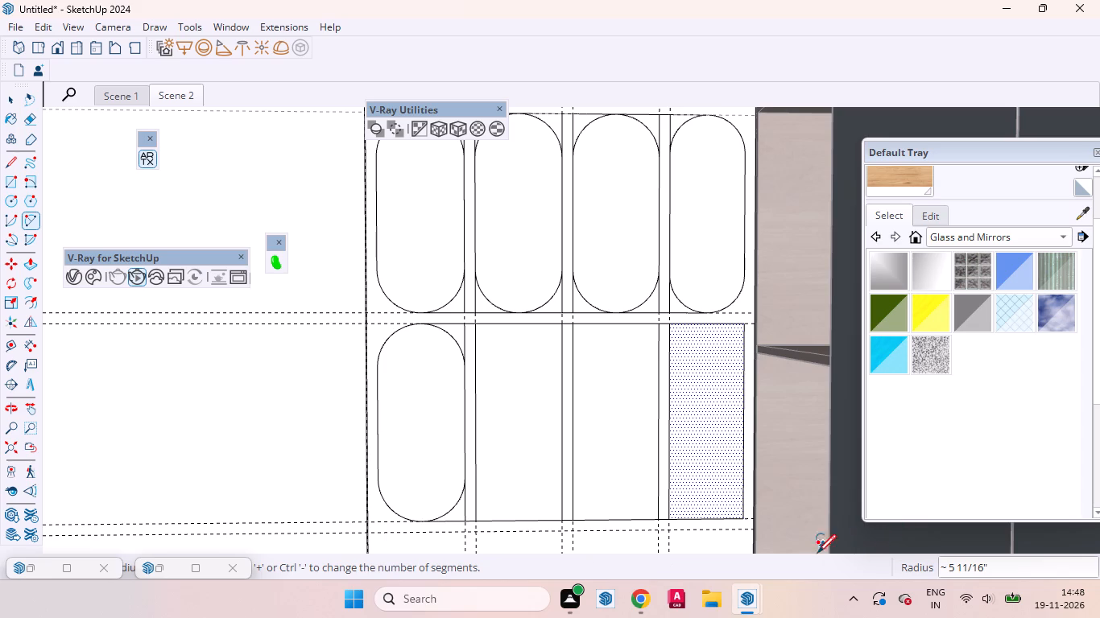
Round all four corners of the second bay's second panel with tangent arcs about 5 11/16" long from its bottom and top edge midpoints.
left_click(523, 523)
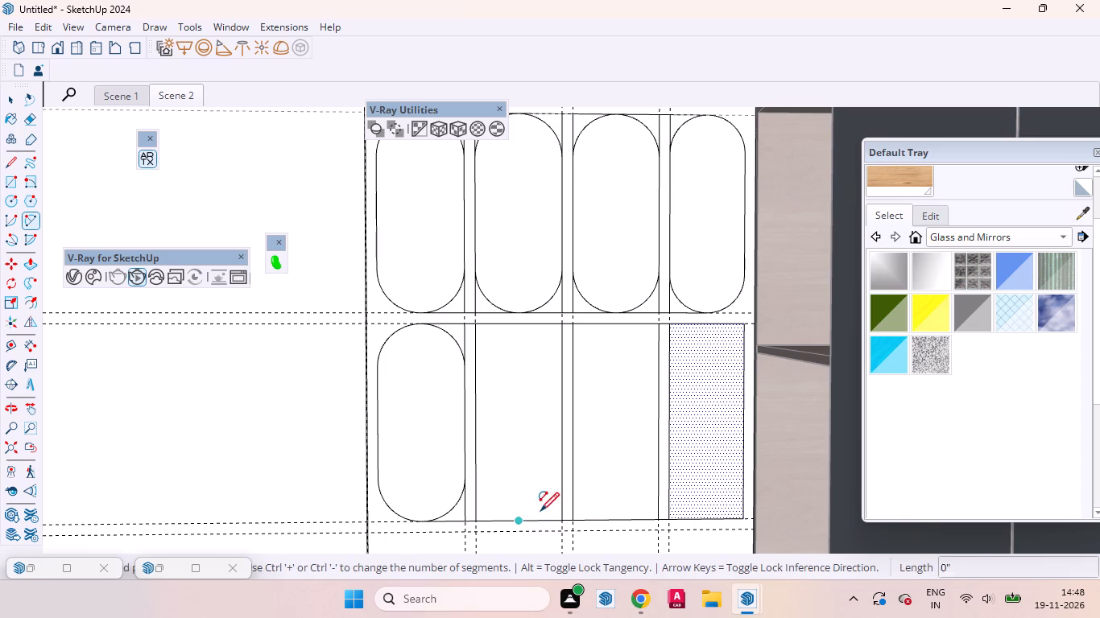
double_click(564, 476)
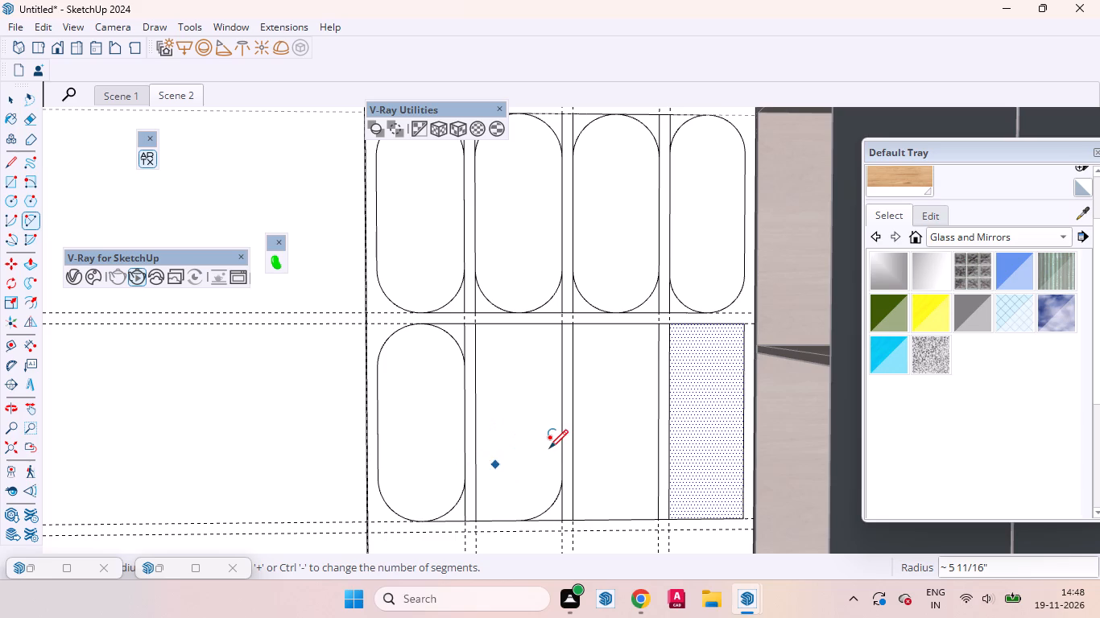
left_click(517, 323)
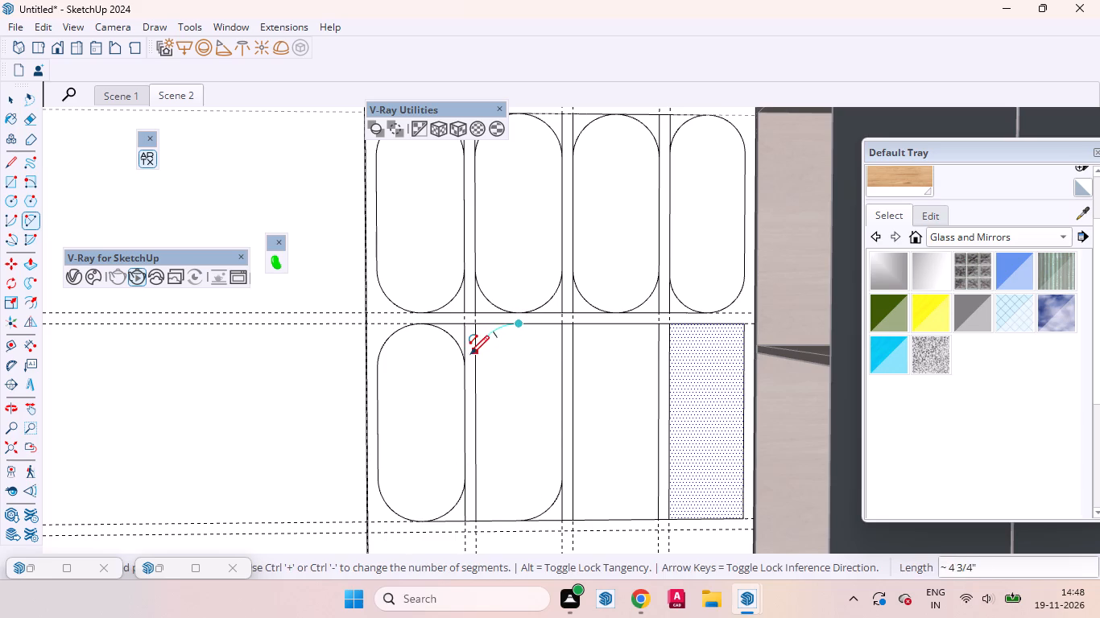
double_click(476, 367)
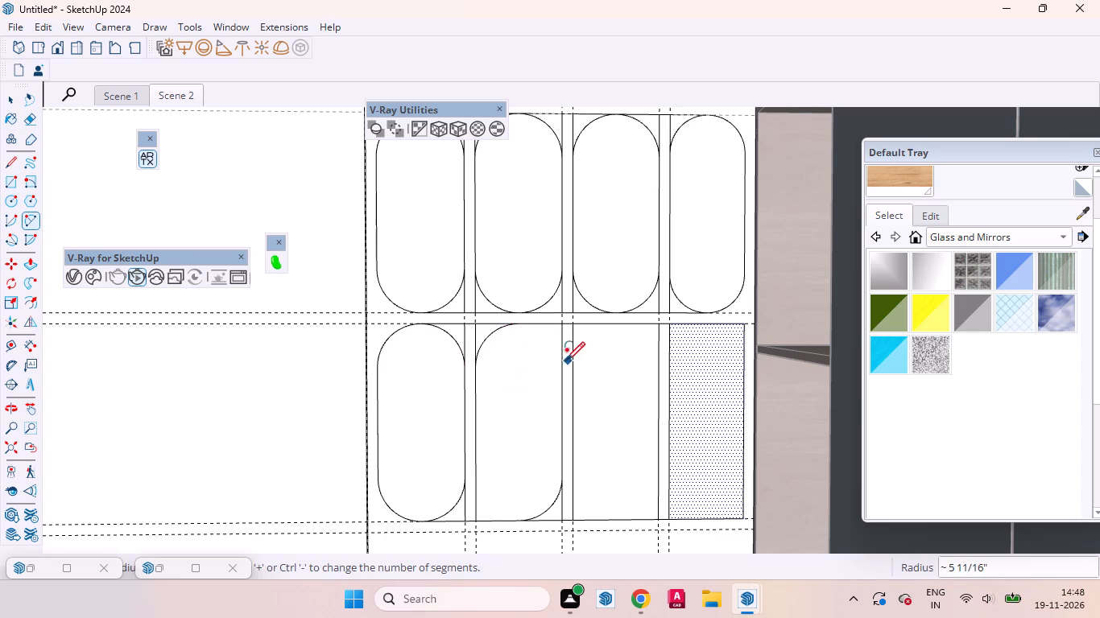
left_click(517, 327)
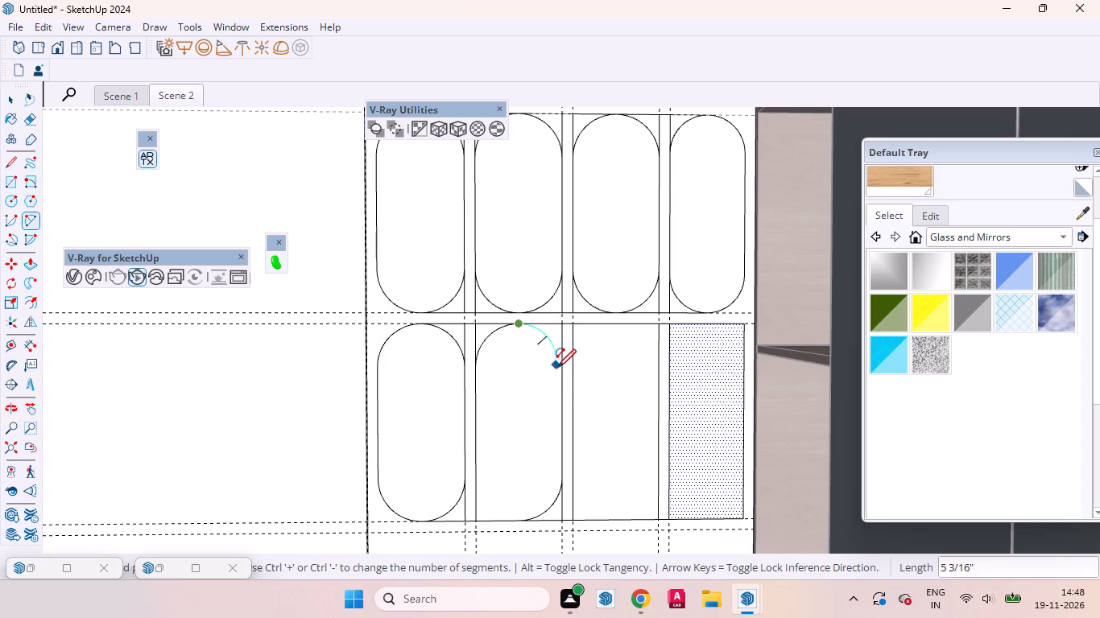
double_click(560, 370)
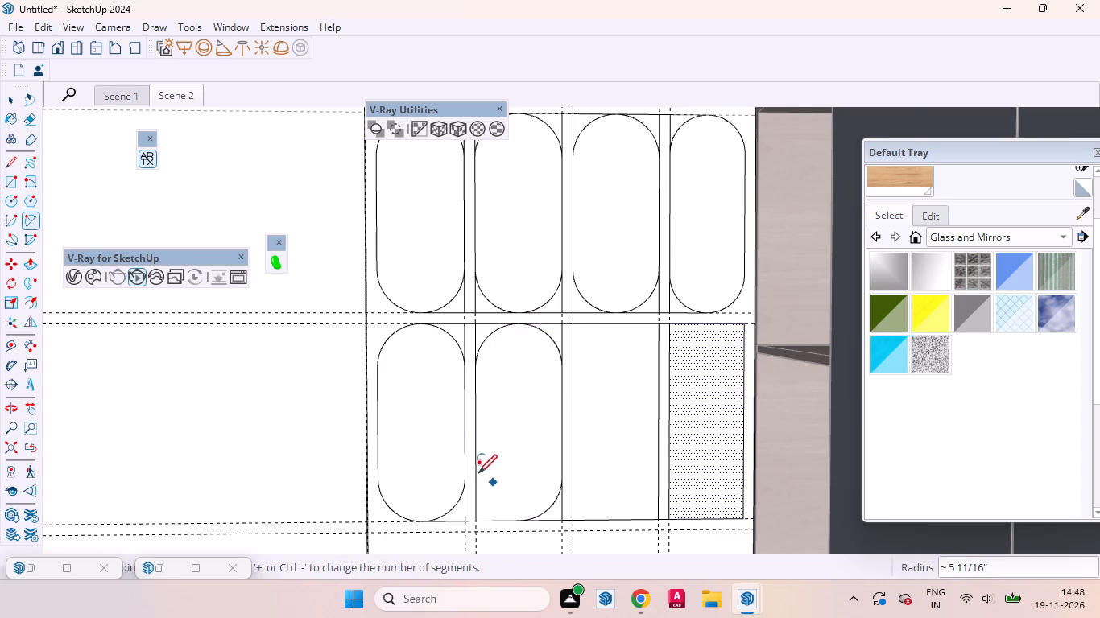
scroll(463, 375, "down", 1)
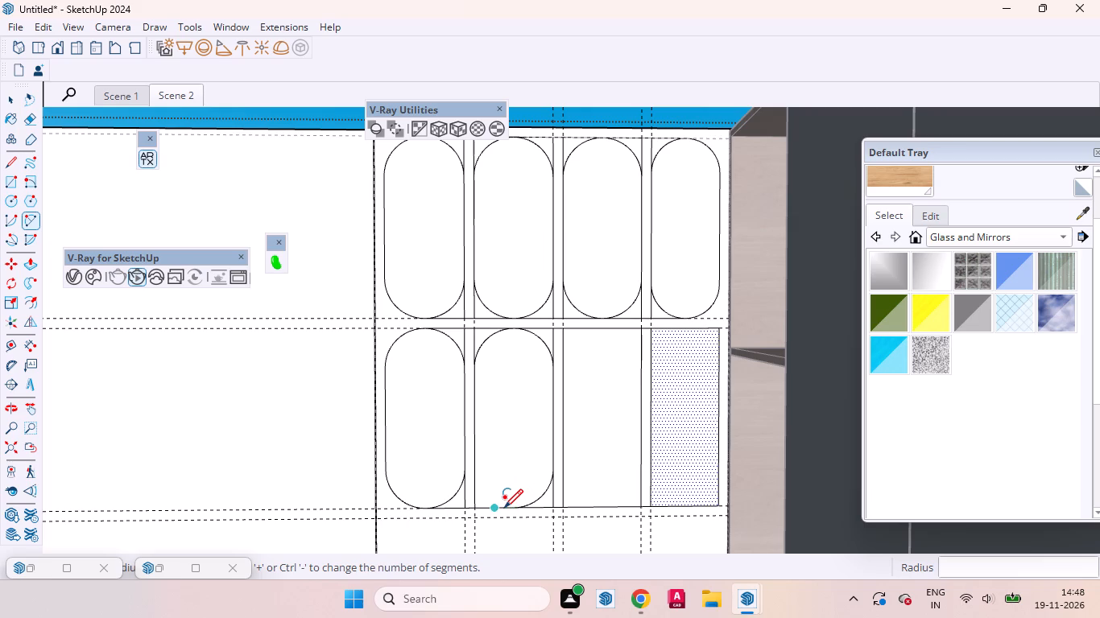
left_click(510, 509)
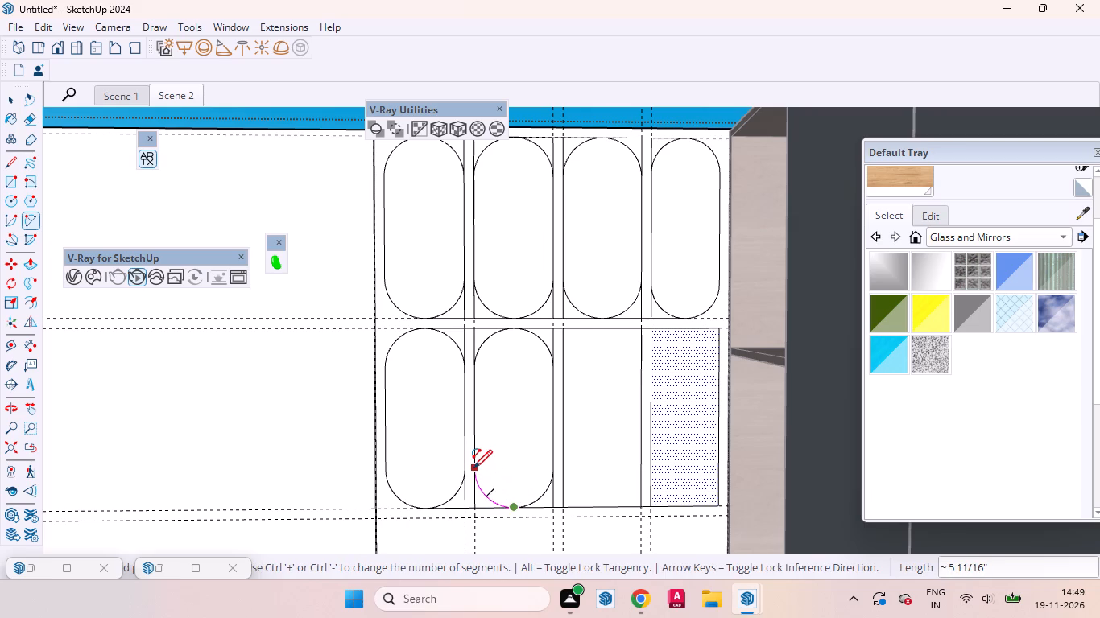
double_click(473, 468)
Round the two bottom corners of the second bay's third panel with tangent arcs about 5 11/16" long from the bottom edge midpoint.
scroll(438, 504, "down", 3)
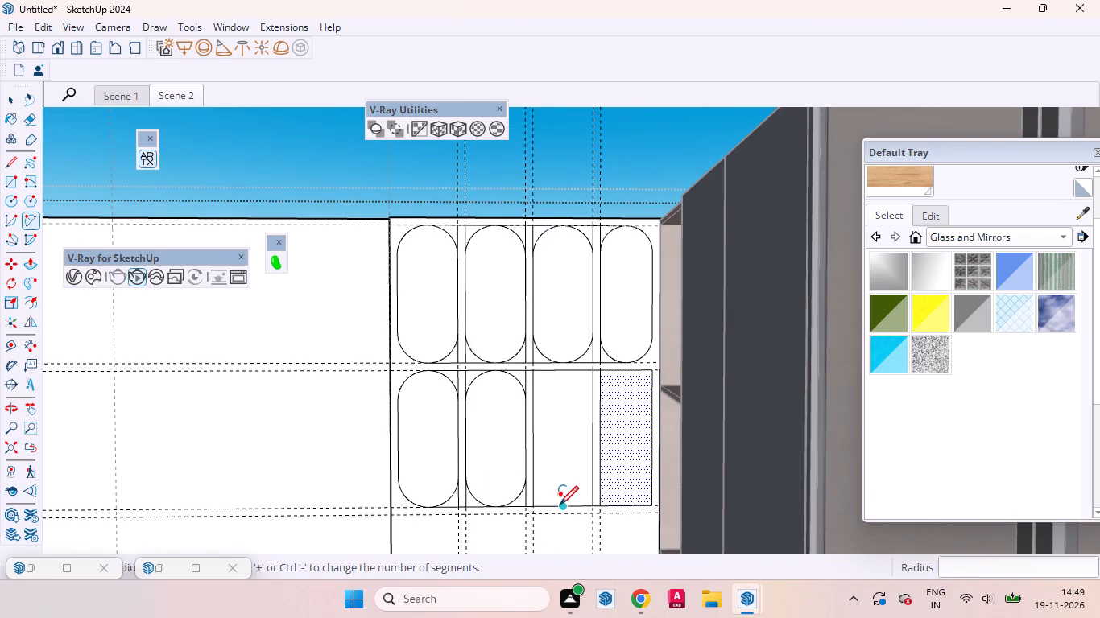
left_click(560, 507)
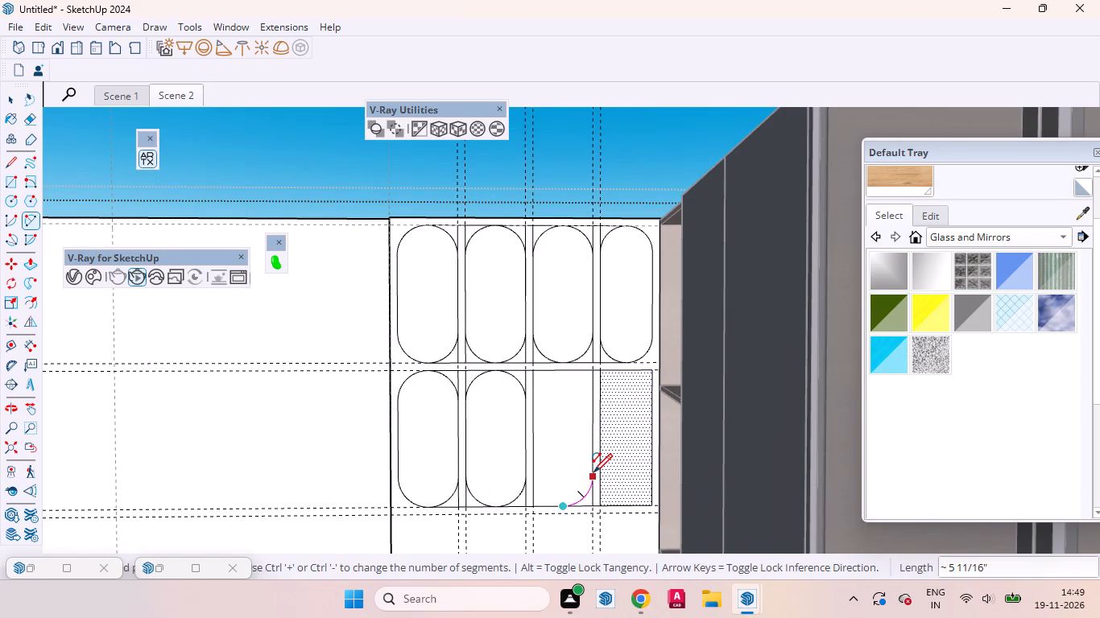
double_click(592, 480)
middle_click(564, 508)
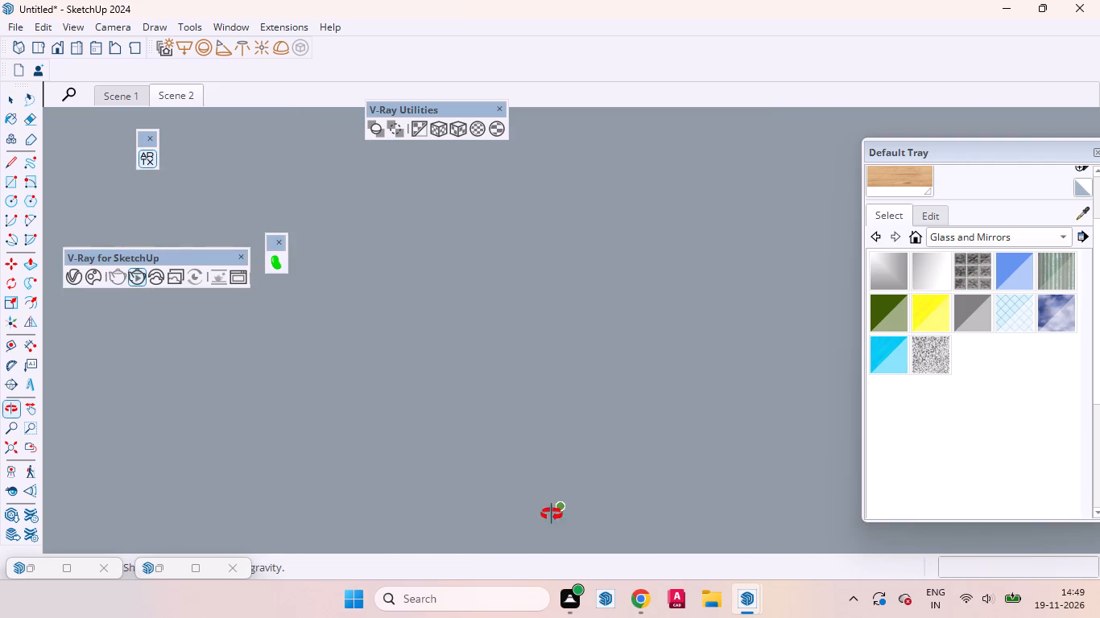
scroll(563, 508, "up", 5)
left_click(564, 508)
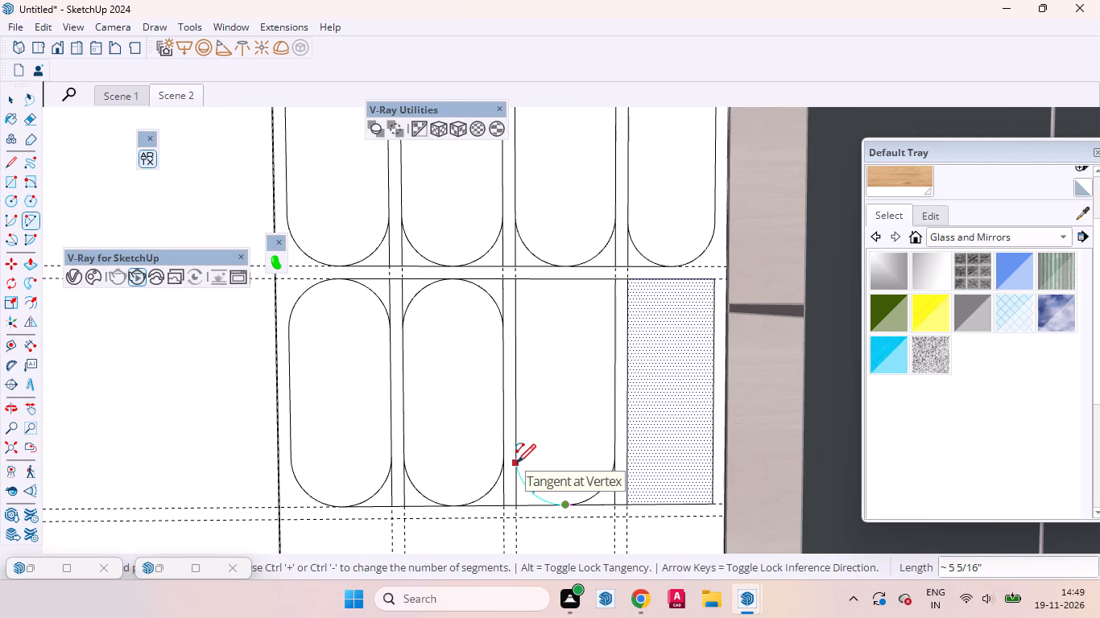
double_click(517, 455)
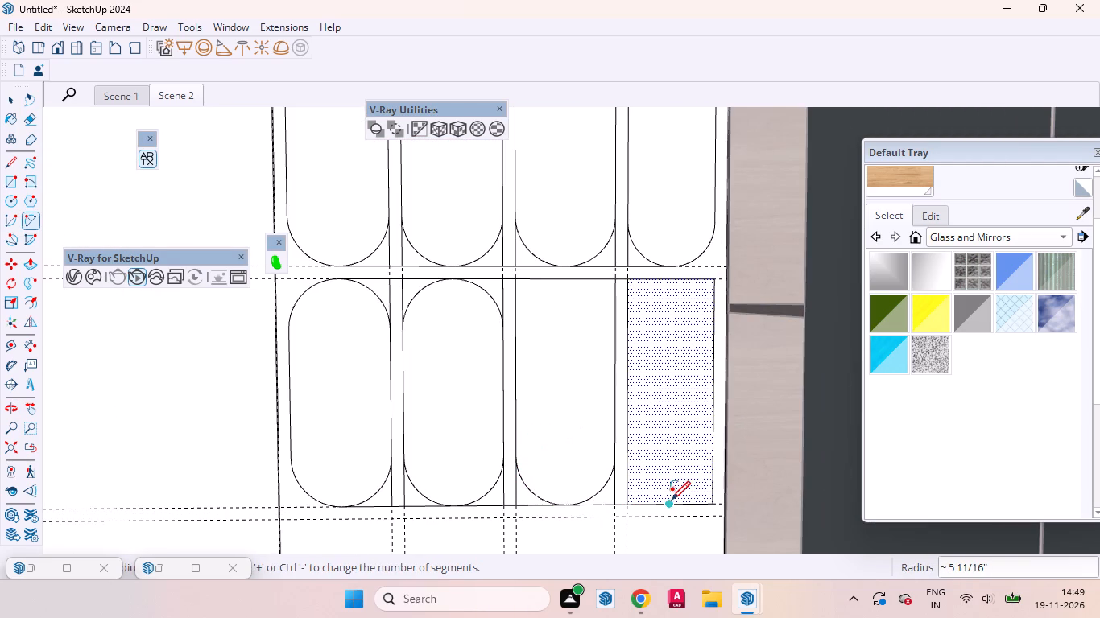
Round all four corners of the second bay's fourth panel with tangent arcs about 4 15/16" long from its bottom and top edge midpoints.
left_click(672, 502)
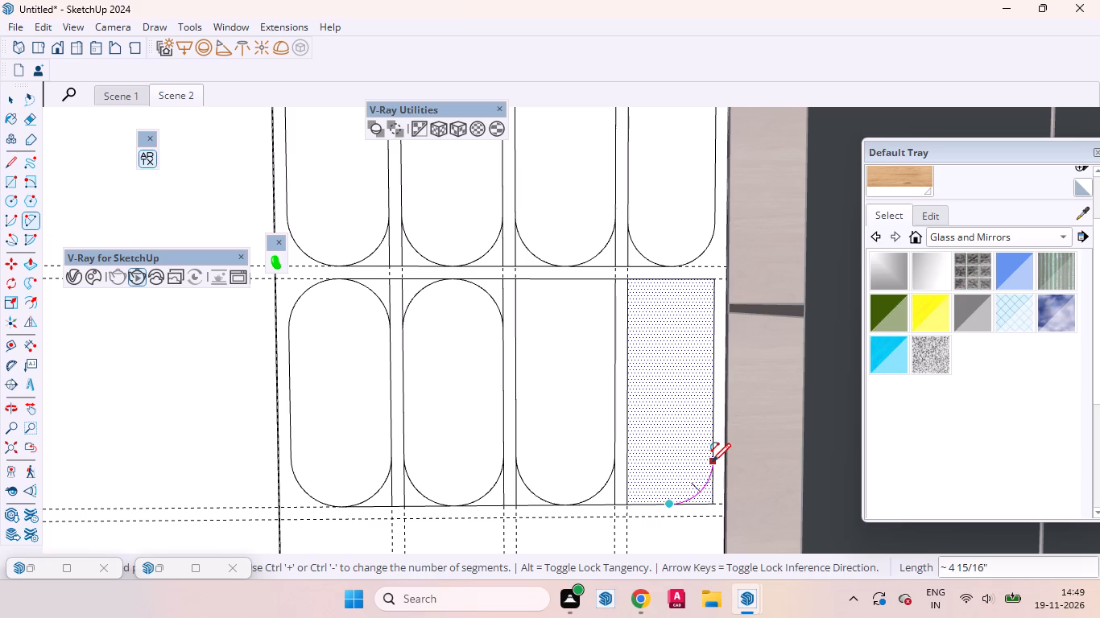
double_click(712, 462)
left_click(671, 505)
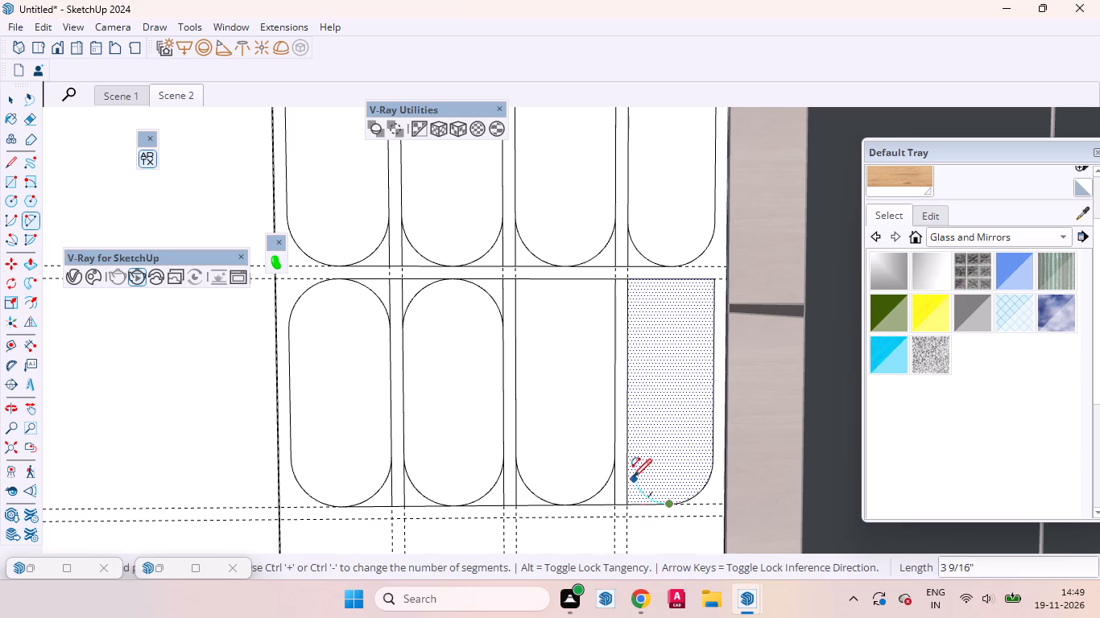
double_click(628, 464)
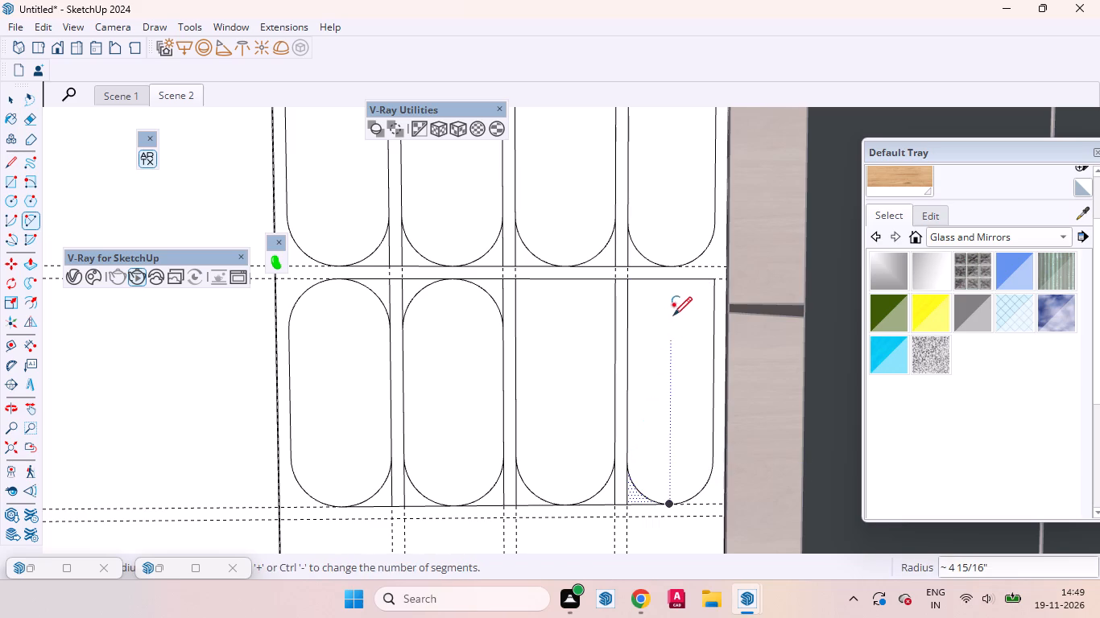
left_click(668, 280)
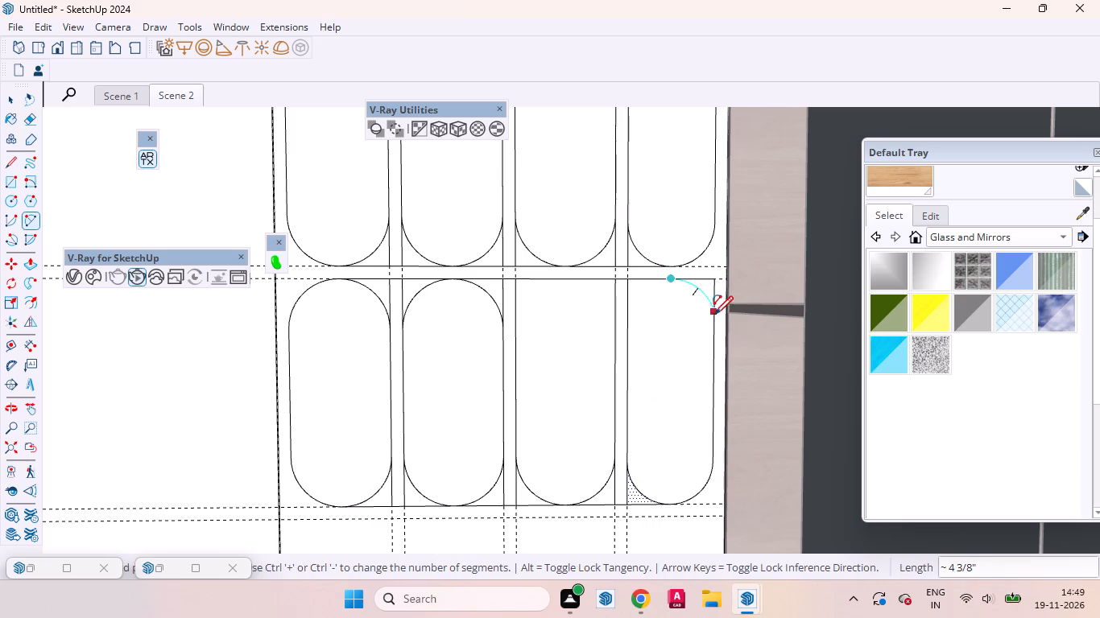
double_click(715, 324)
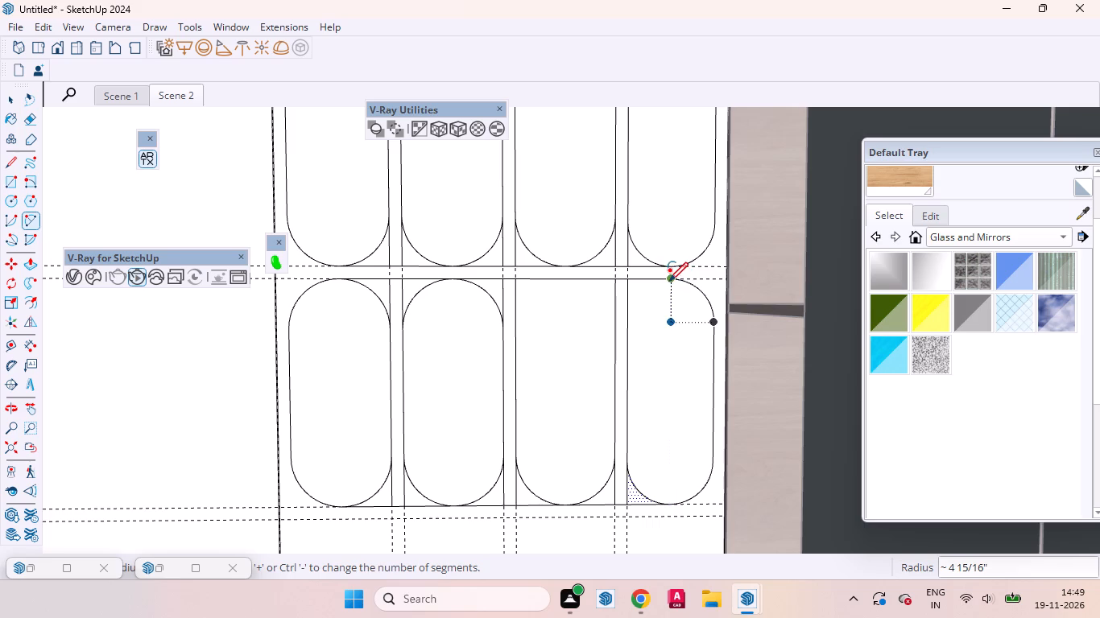
left_click(669, 281)
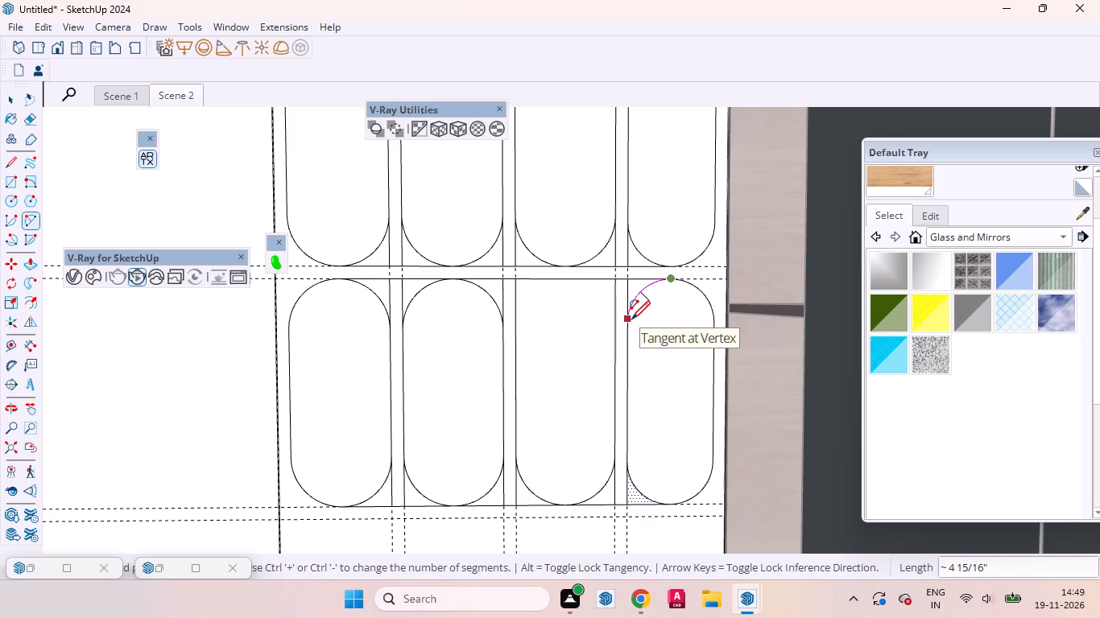
double_click(631, 319)
Round the two top corners of the second bay's third panel with tangent arcs about 5 11/16" long from the top edge midpoint.
left_click(564, 283)
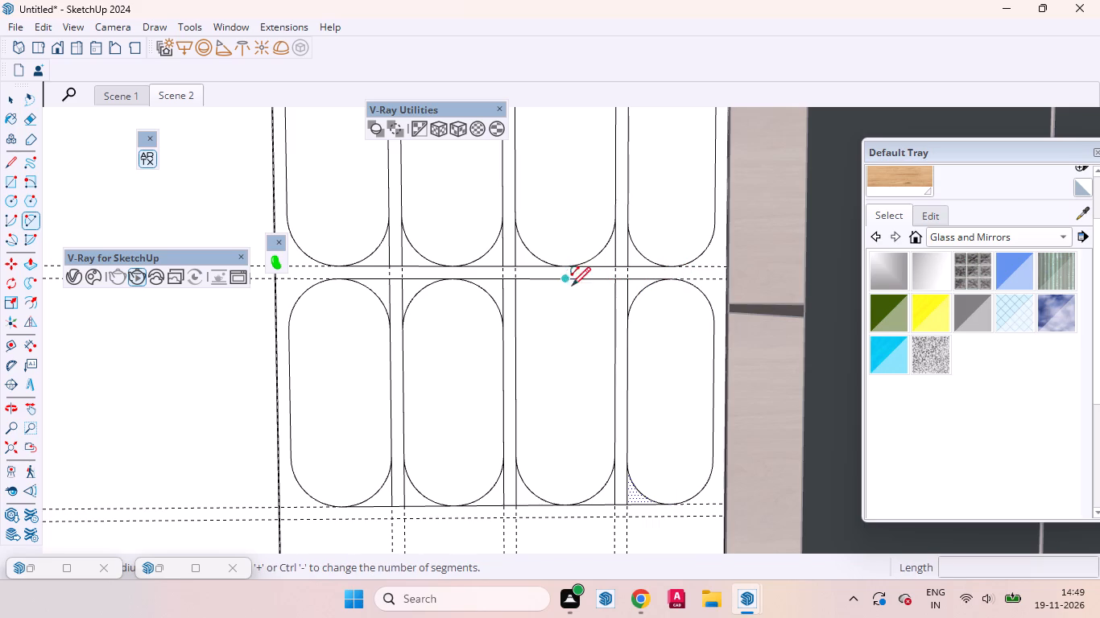
double_click(613, 332)
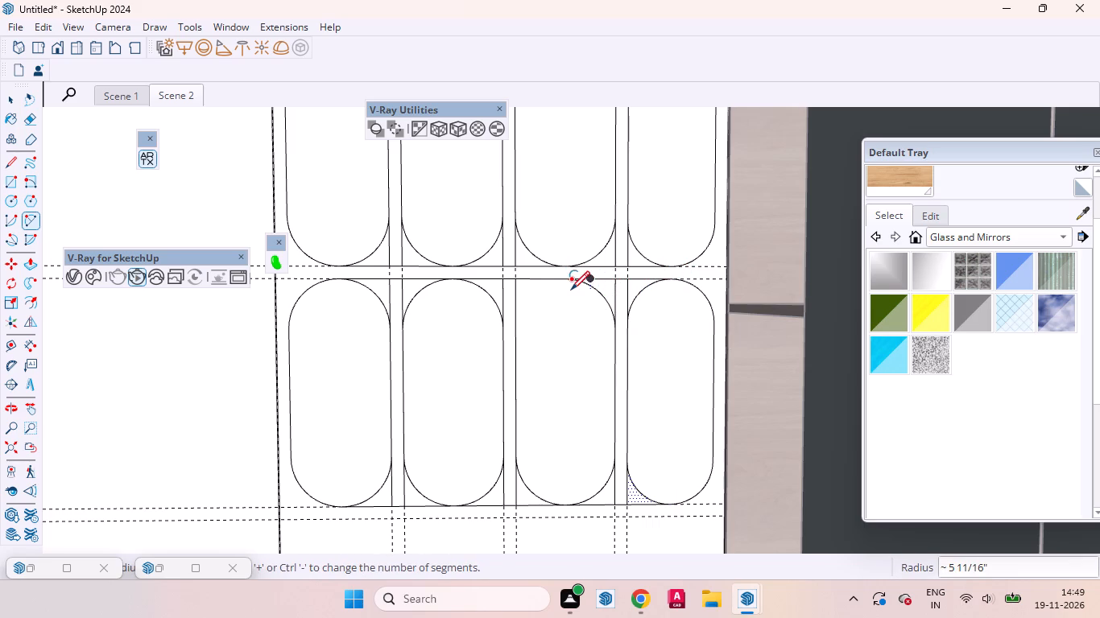
left_click(564, 283)
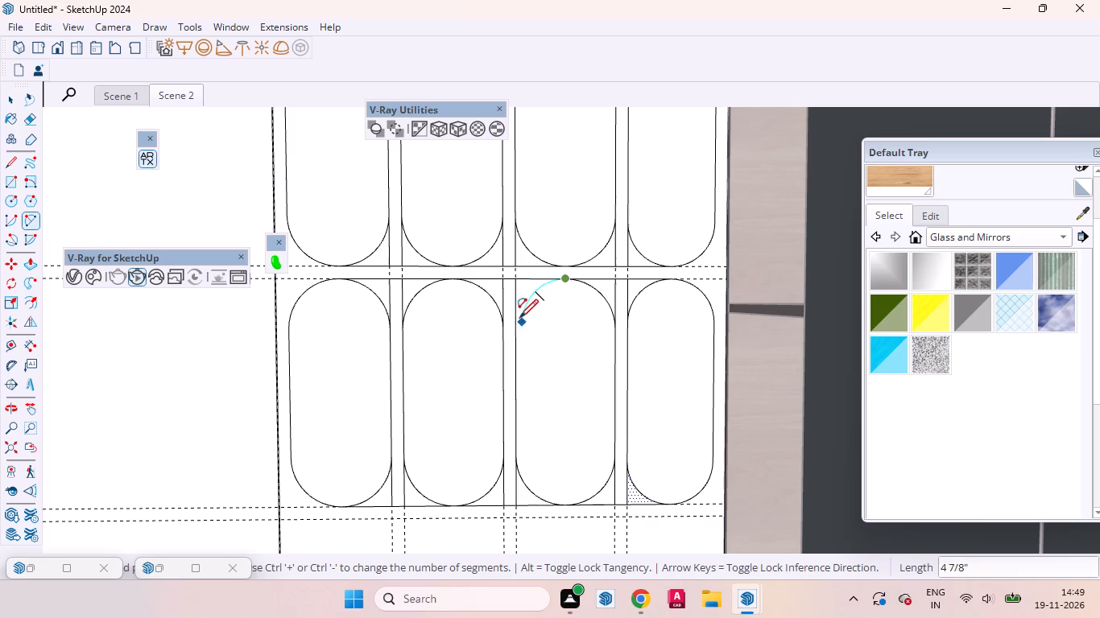
double_click(513, 328)
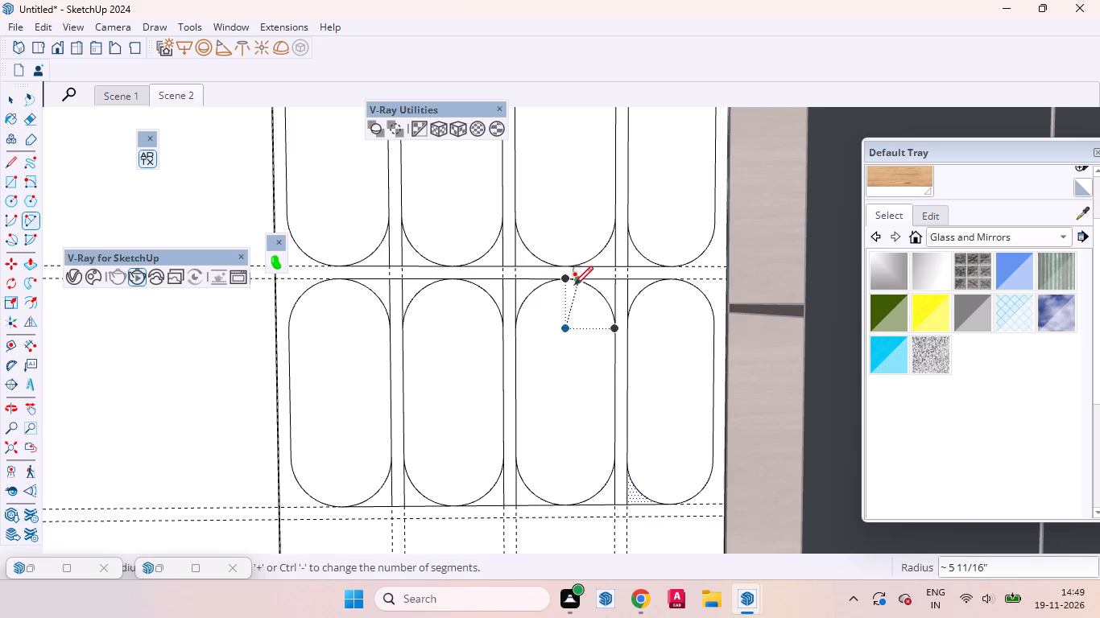
Measure the third bay's height between its lower and upper horizontal guides along the first column's guide.
scroll(575, 285, "down", 9)
scroll(584, 283, "up", 1)
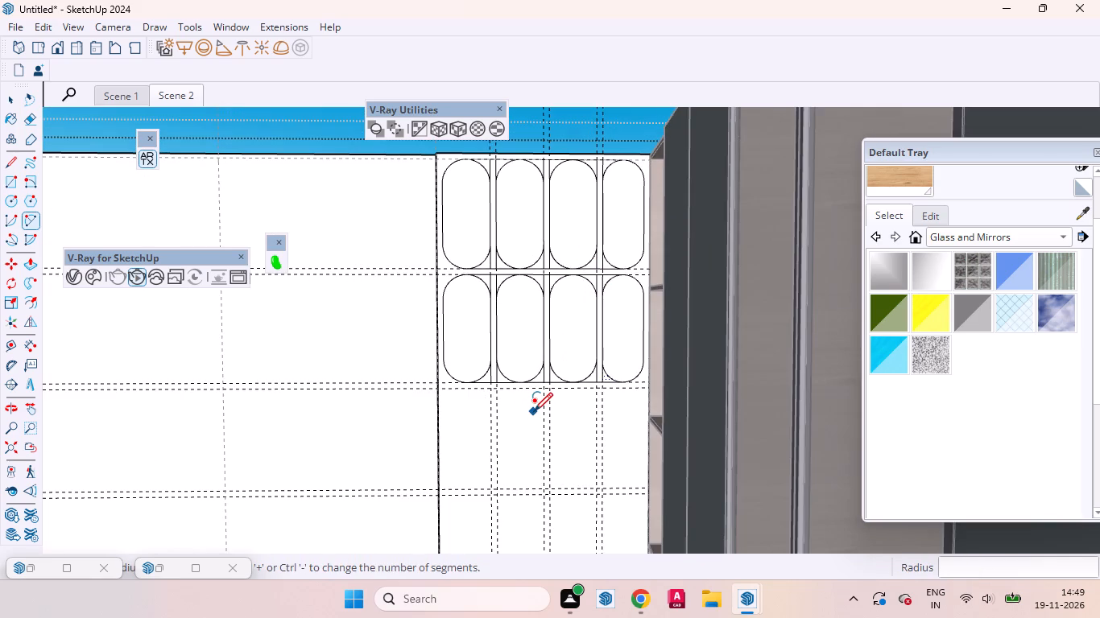
key("space")
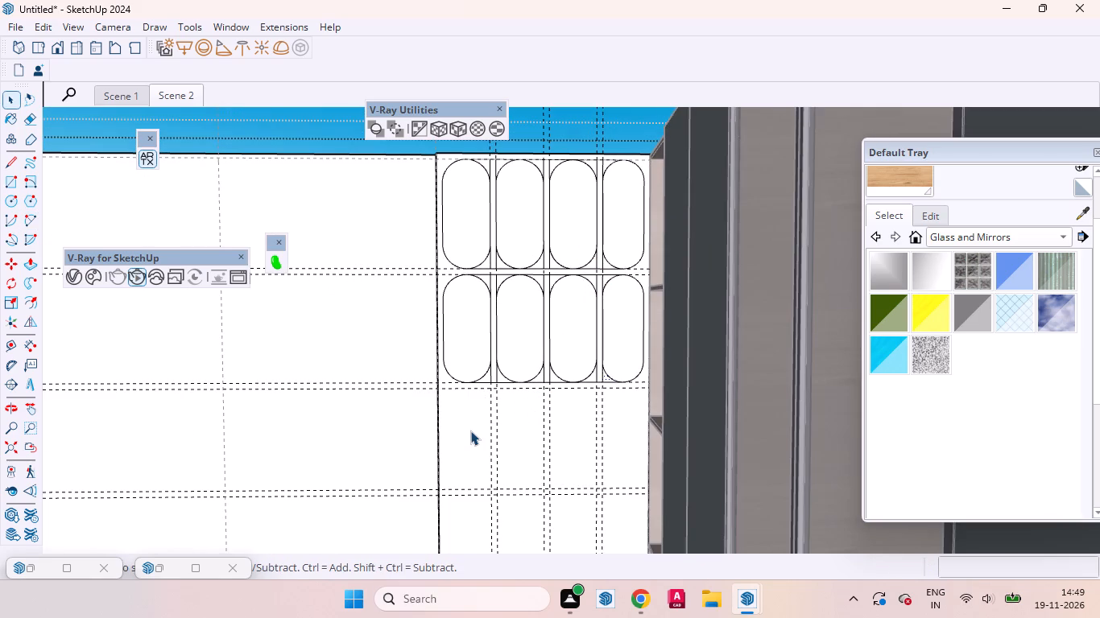
key("d")
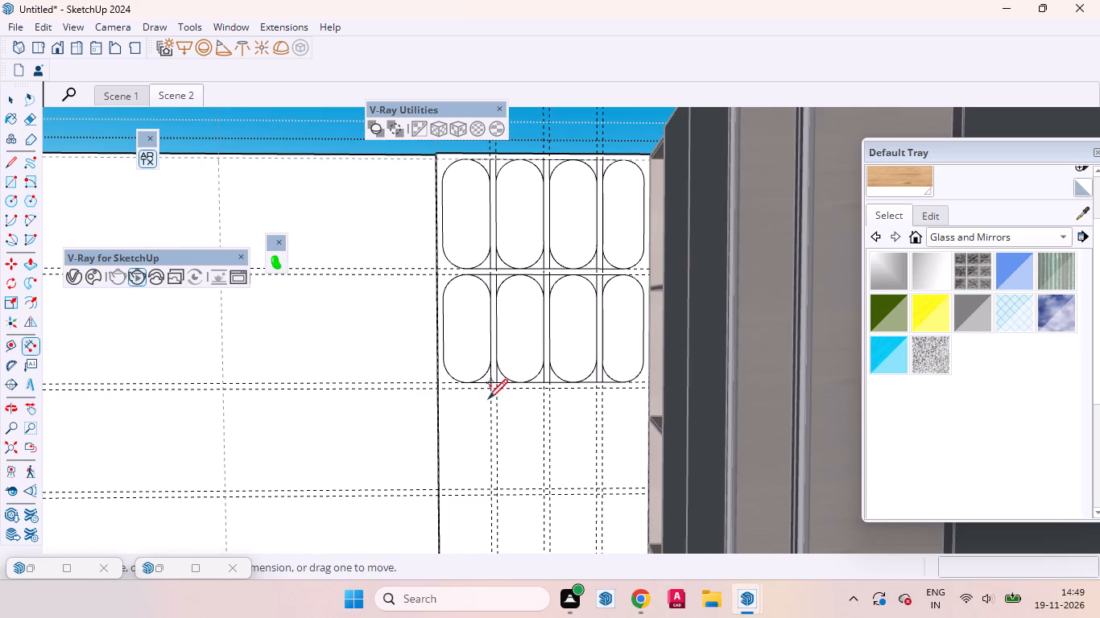
scroll(510, 472, "up", 5)
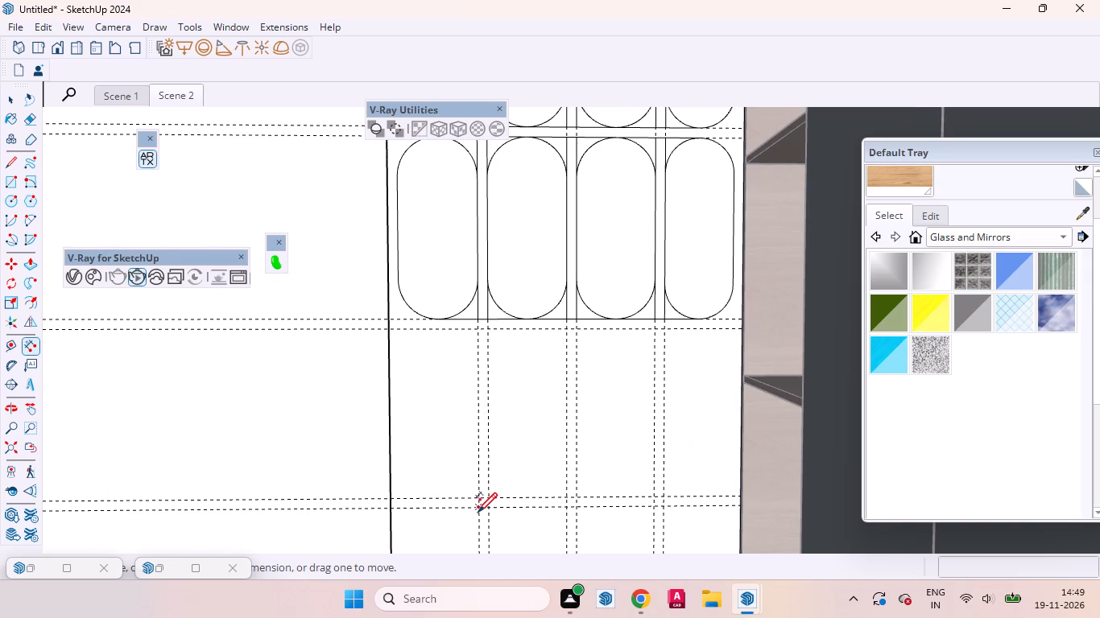
left_click(478, 511)
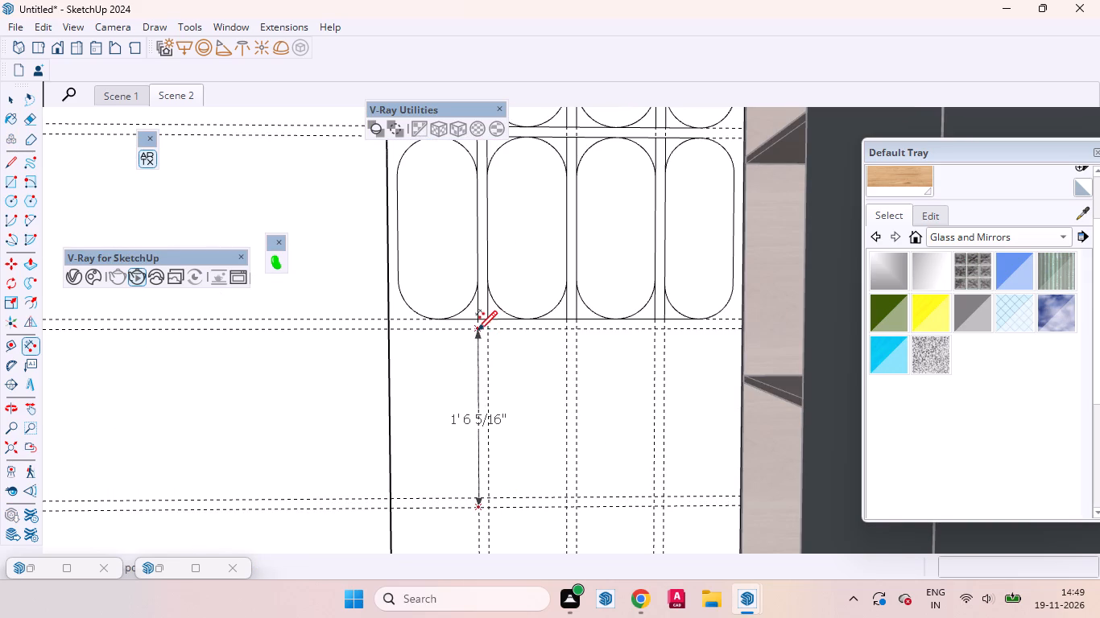
key("space")
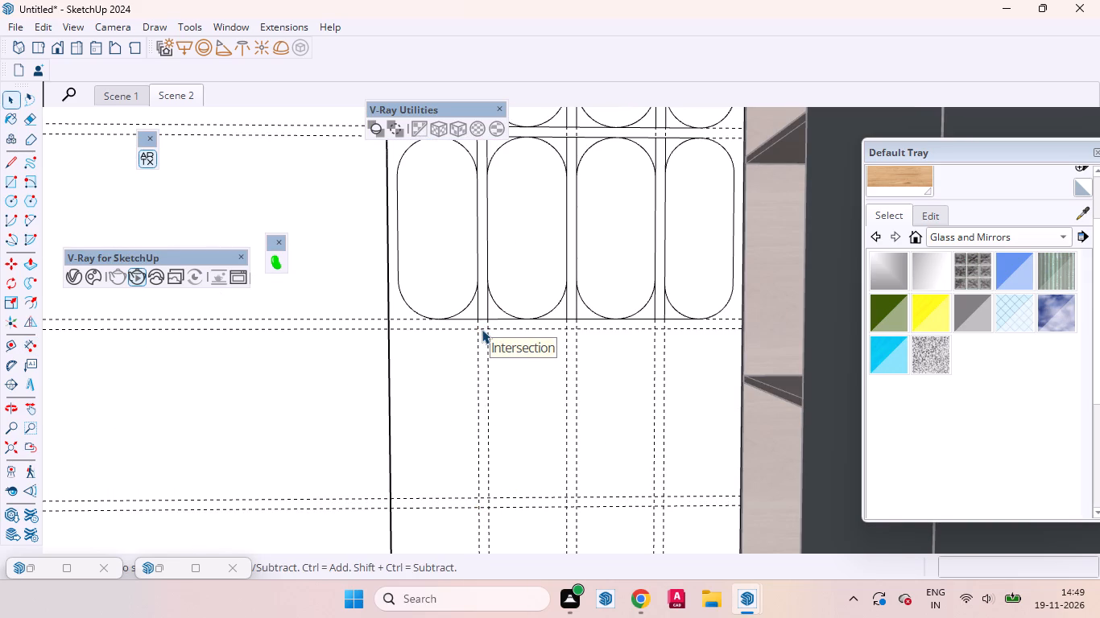
Add a vertical guide 1" inside the wall strip's edge farthest from the wardrobe, alongside the third bay.
left_click(436, 426)
scroll(537, 352, "down", 4)
scroll(515, 387, "up", 1)
scroll(514, 389, "down", 2)
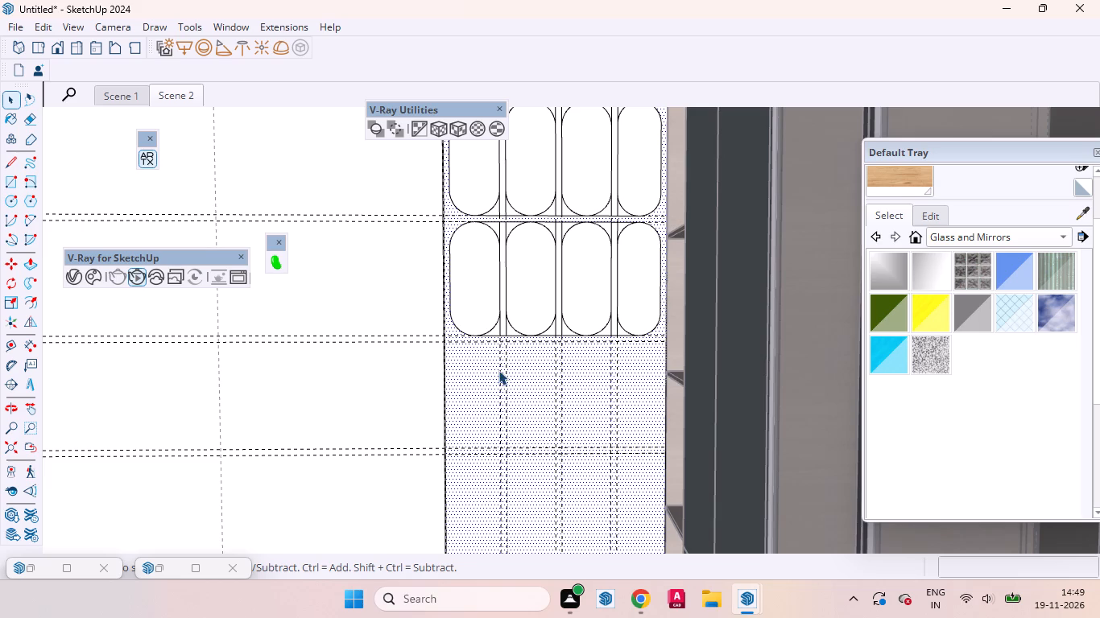
scroll(457, 369, "up", 1)
scroll(440, 418, "down", 3)
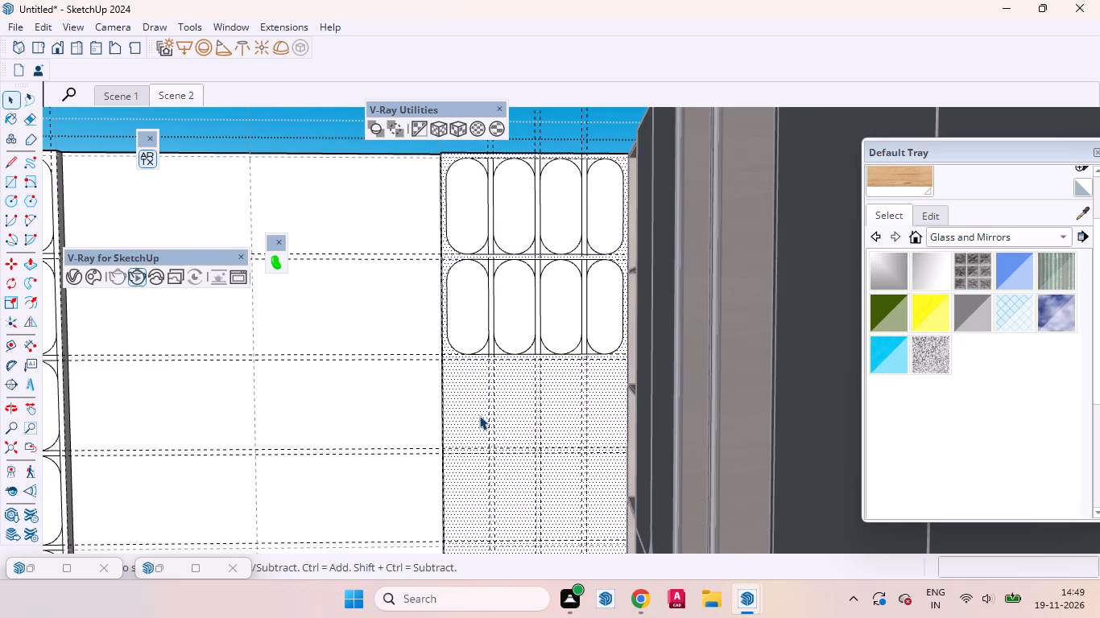
key("t")
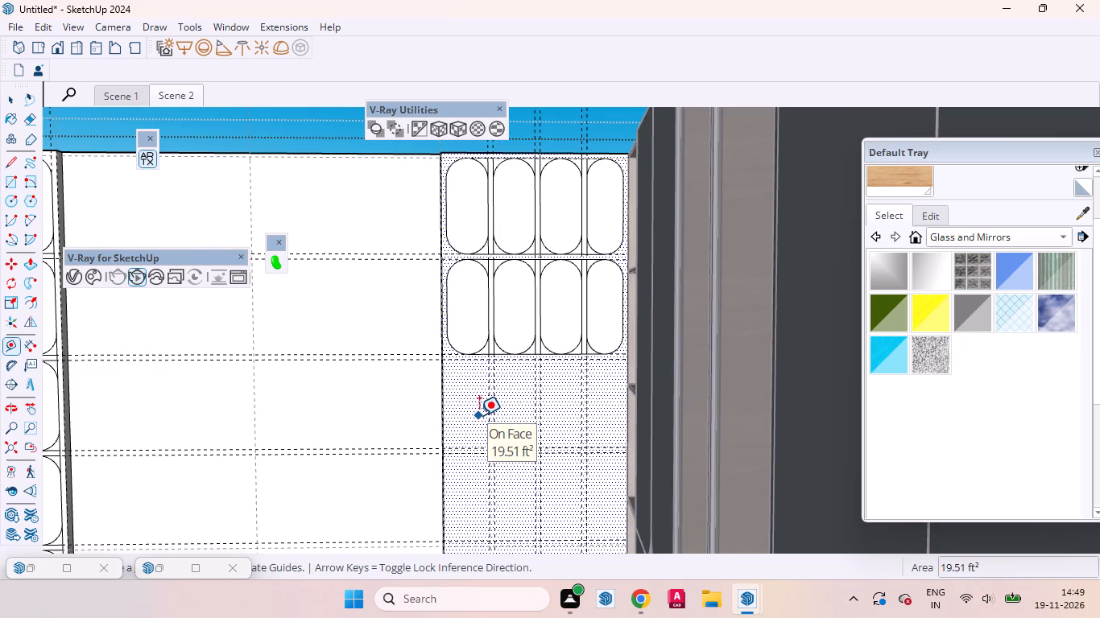
scroll(478, 421, "up", 4)
left_click(420, 387)
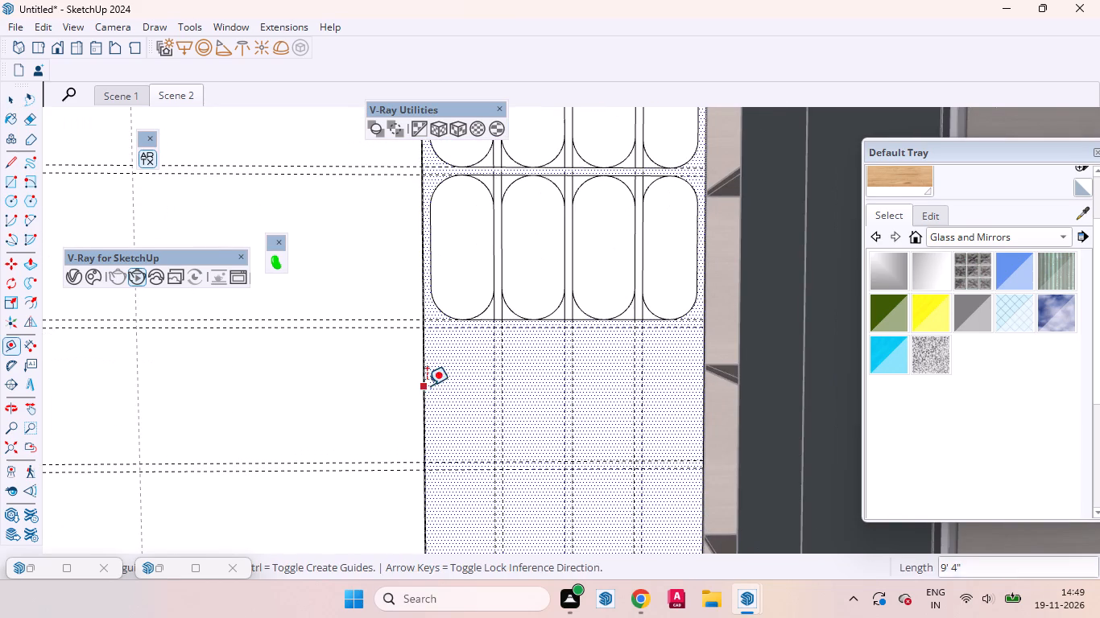
key("1")
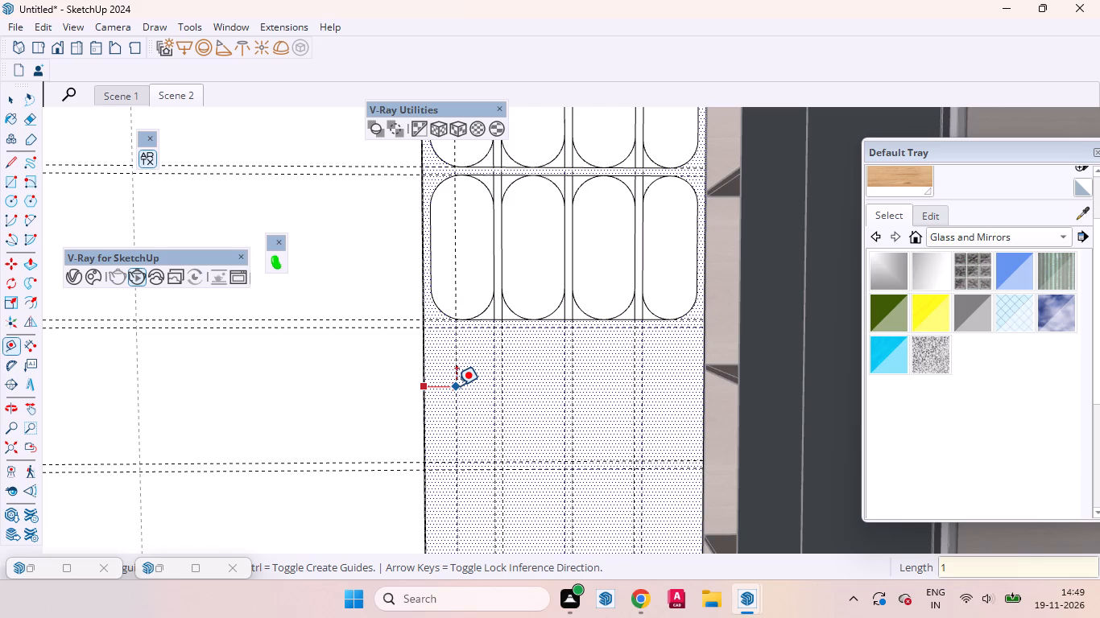
key("Return")
key("space")
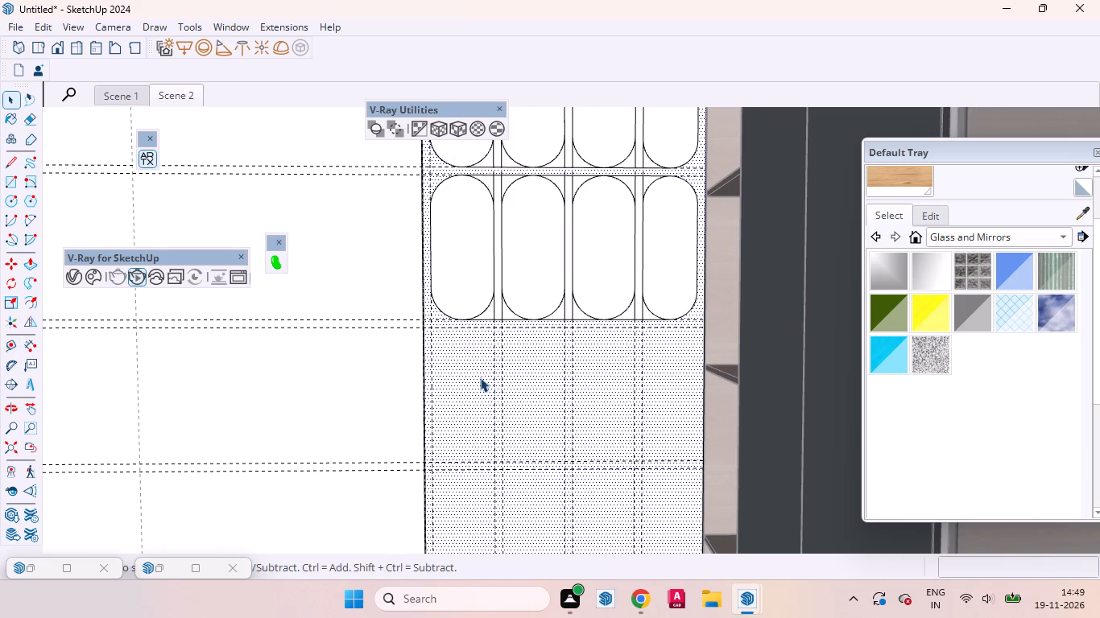
Add a vertical guide 1" inside the wall strip's edge nearest the wardrobe, alongside the third bay.
scroll(713, 276, "up", 5)
middle_click_drag(695, 359, 729, 360)
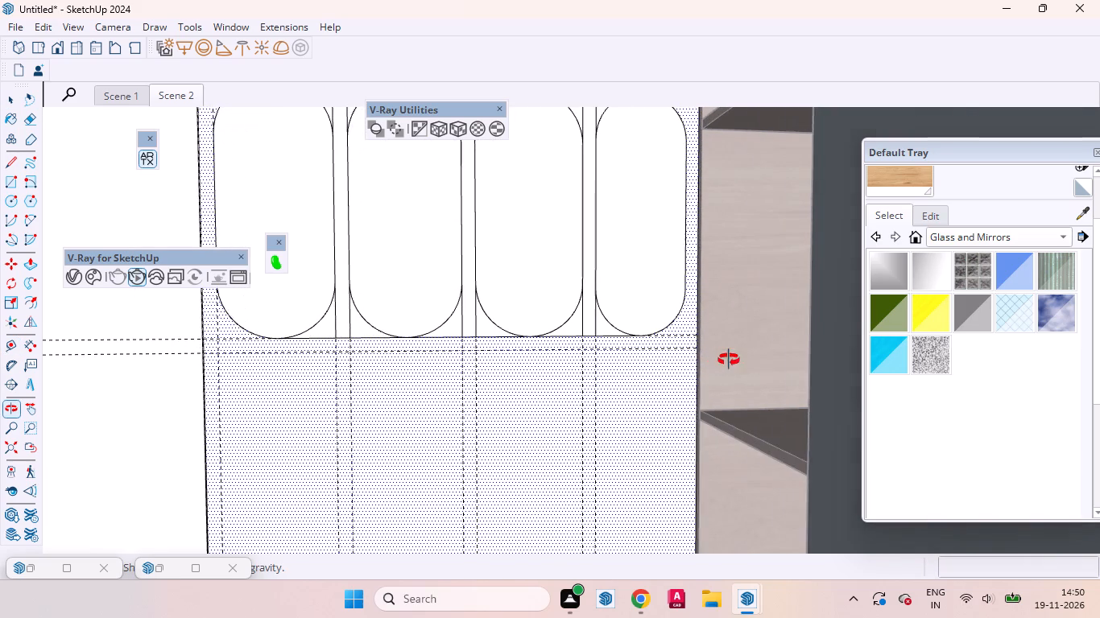
middle_click_drag(729, 360, 730, 360)
scroll(576, 325, "down", 2)
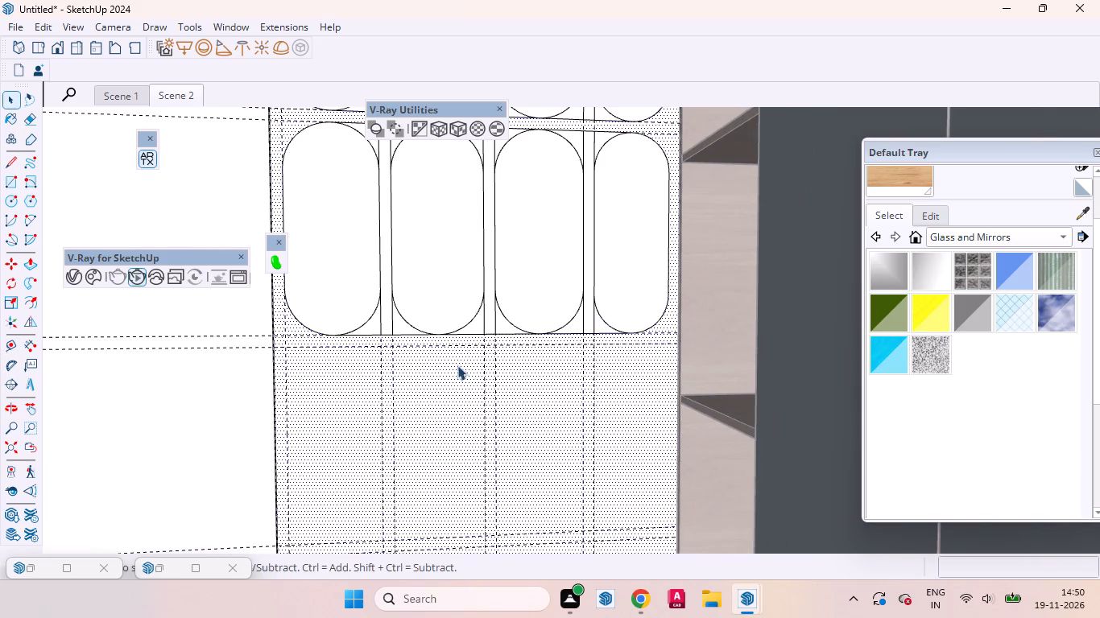
scroll(676, 336, "up", 5)
middle_click_drag(664, 358, 651, 363)
key("t")
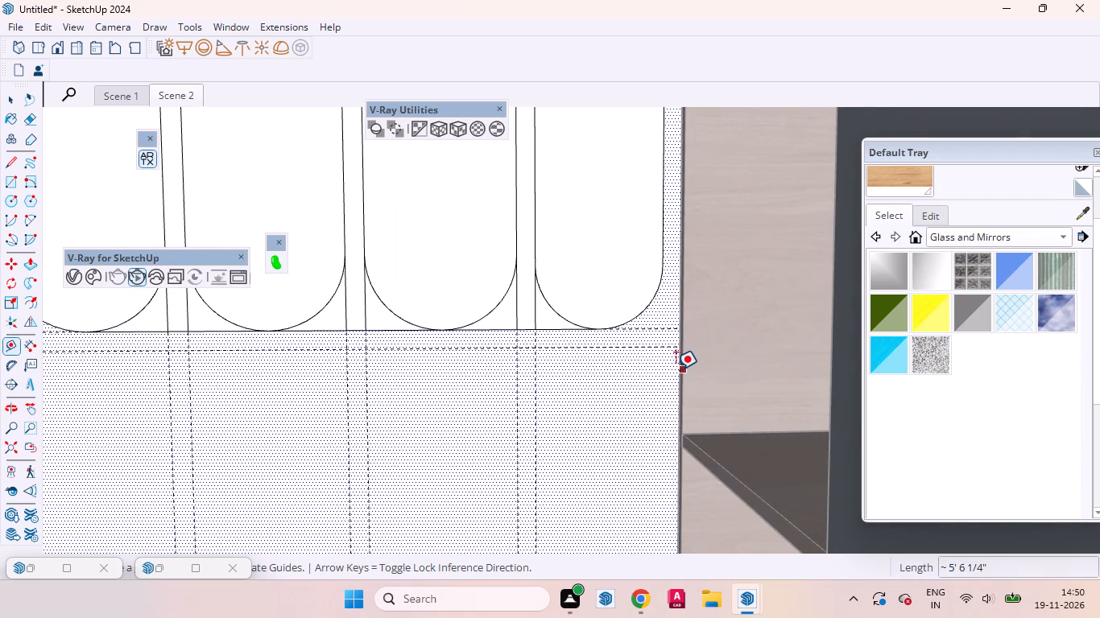
scroll(676, 369, "up", 5)
left_click(683, 361)
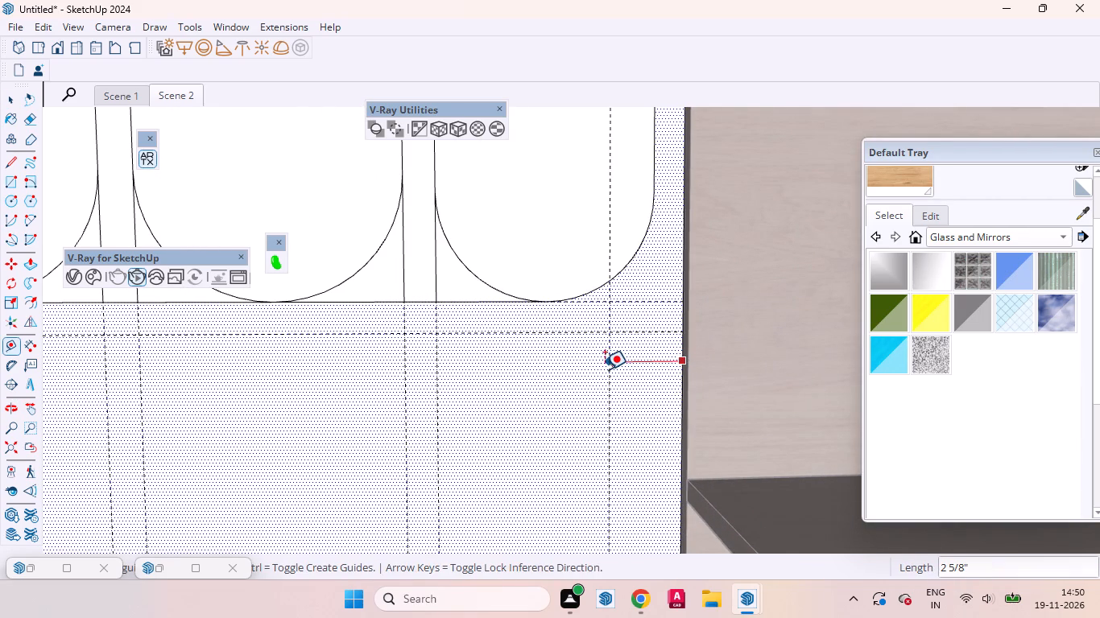
key("1")
key("Return")
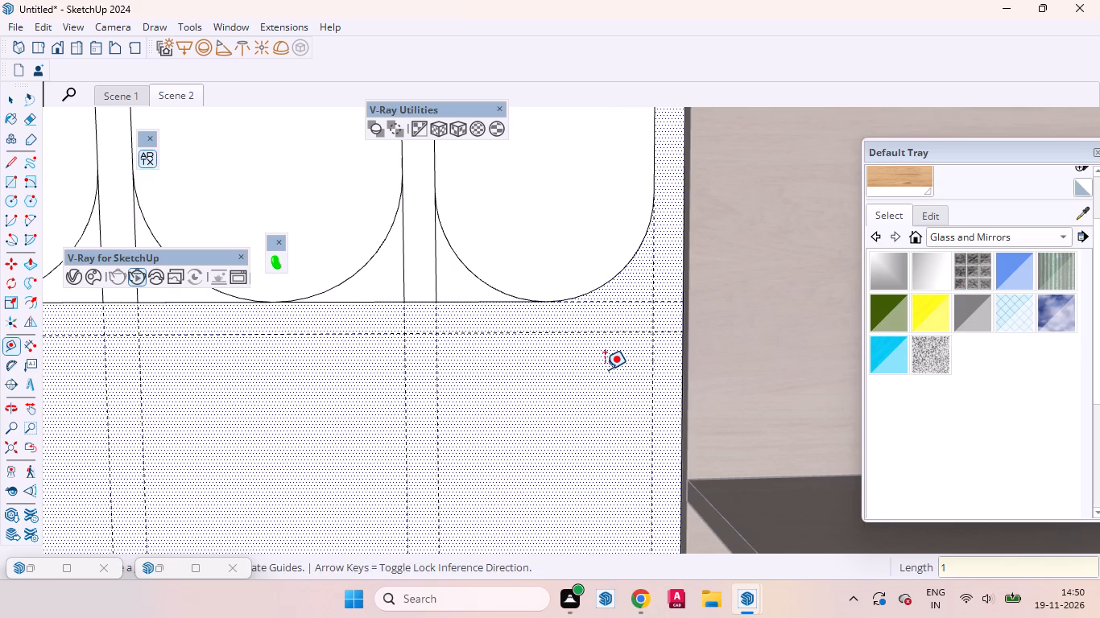
key("space")
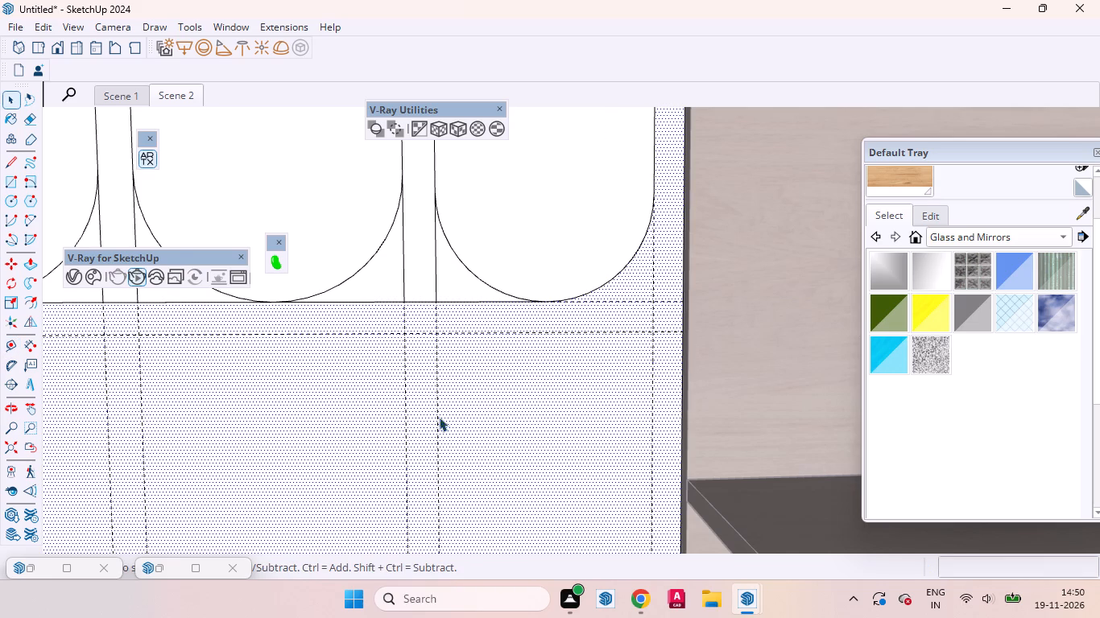
Draw four rectangles between the third bay's guides, about 1' 6 5/16" high, three of them 8" wide and the fourth 7" wide.
scroll(600, 359, "down", 14)
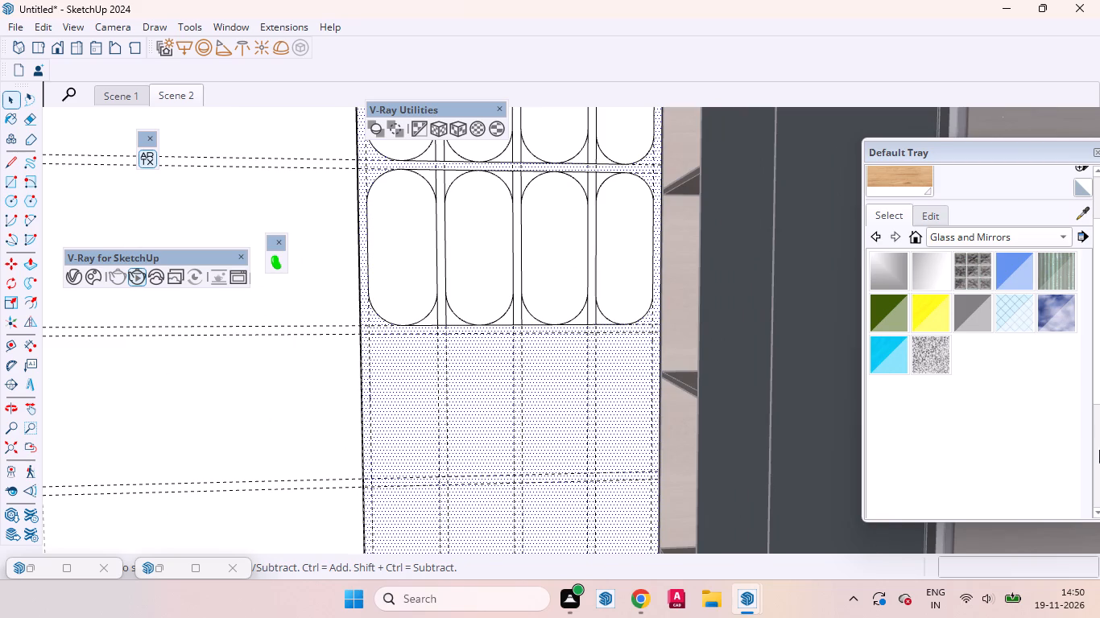
left_click(12, 183)
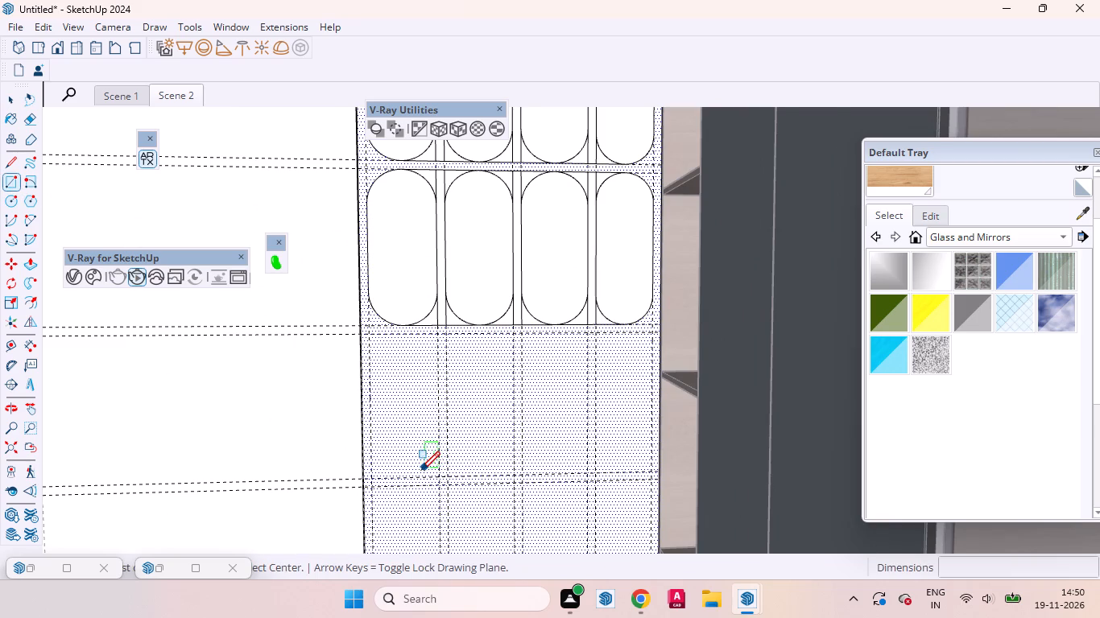
scroll(421, 470, "up", 5)
left_click(343, 498)
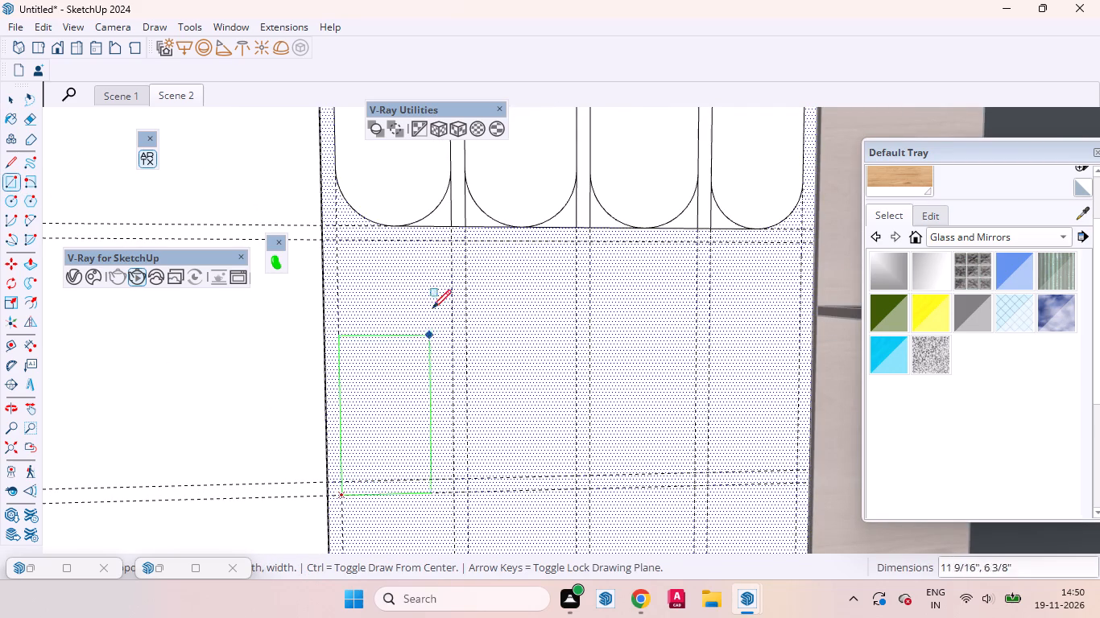
left_click(449, 244)
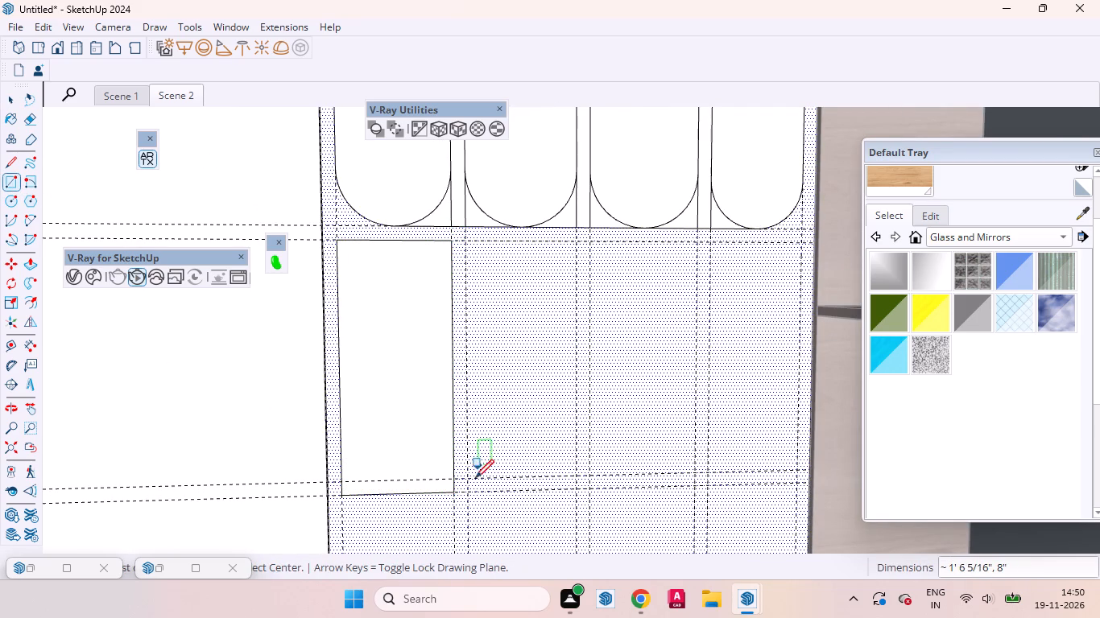
left_click(471, 490)
left_click(574, 245)
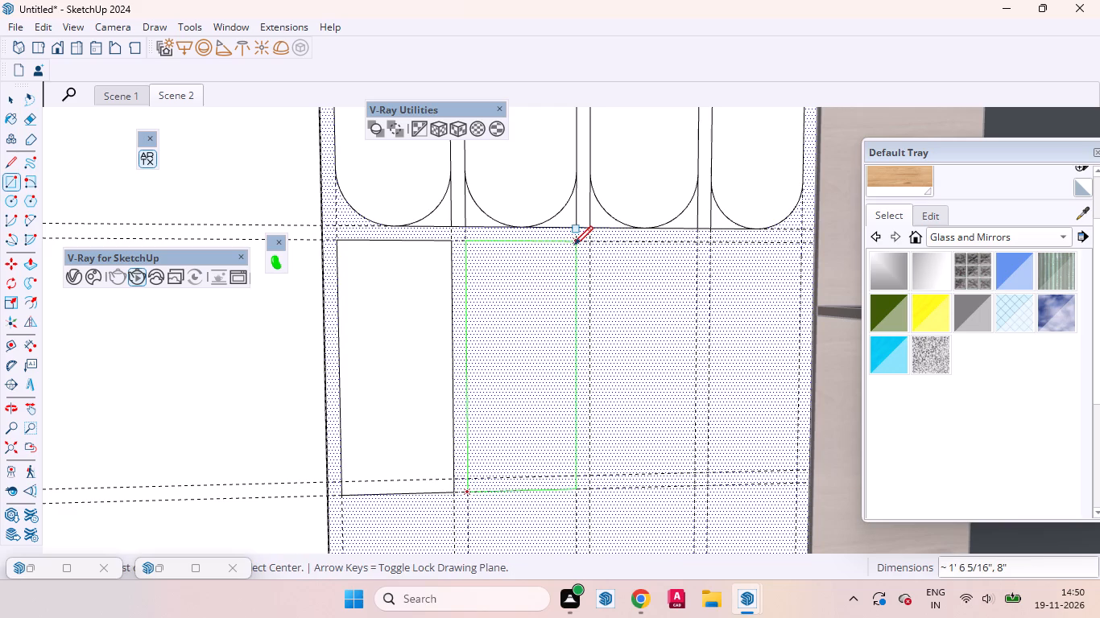
left_click(588, 490)
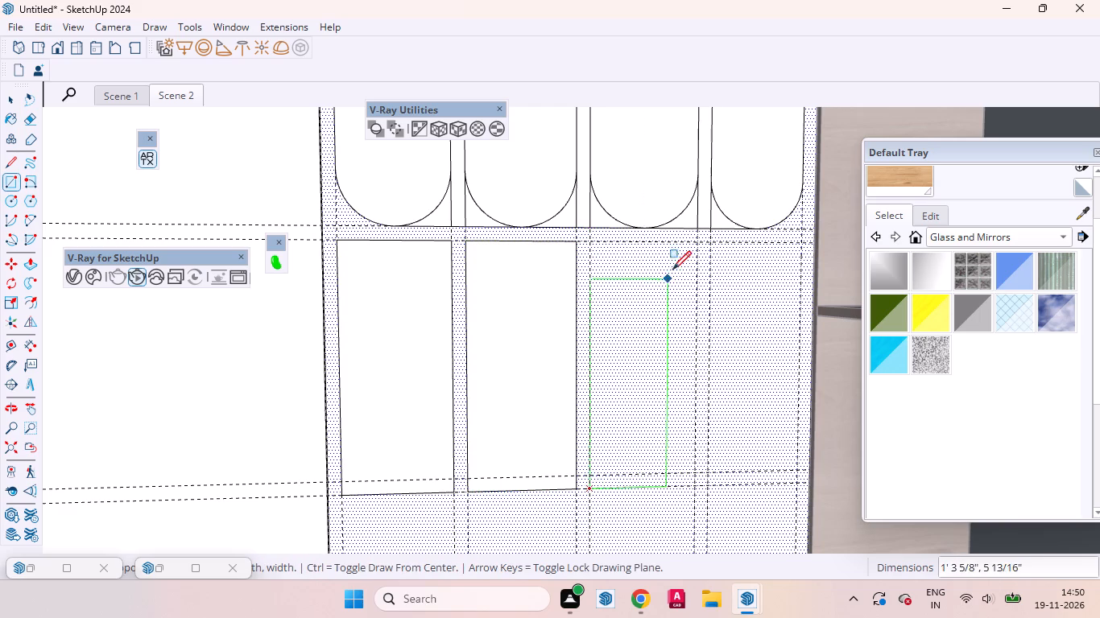
left_click(693, 245)
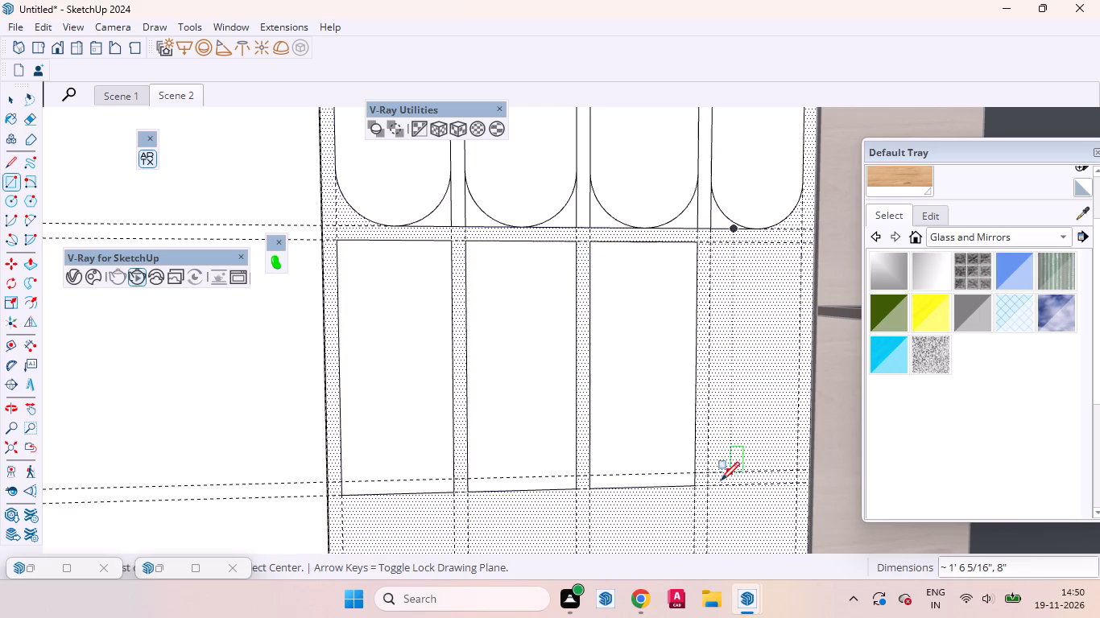
left_click(707, 484)
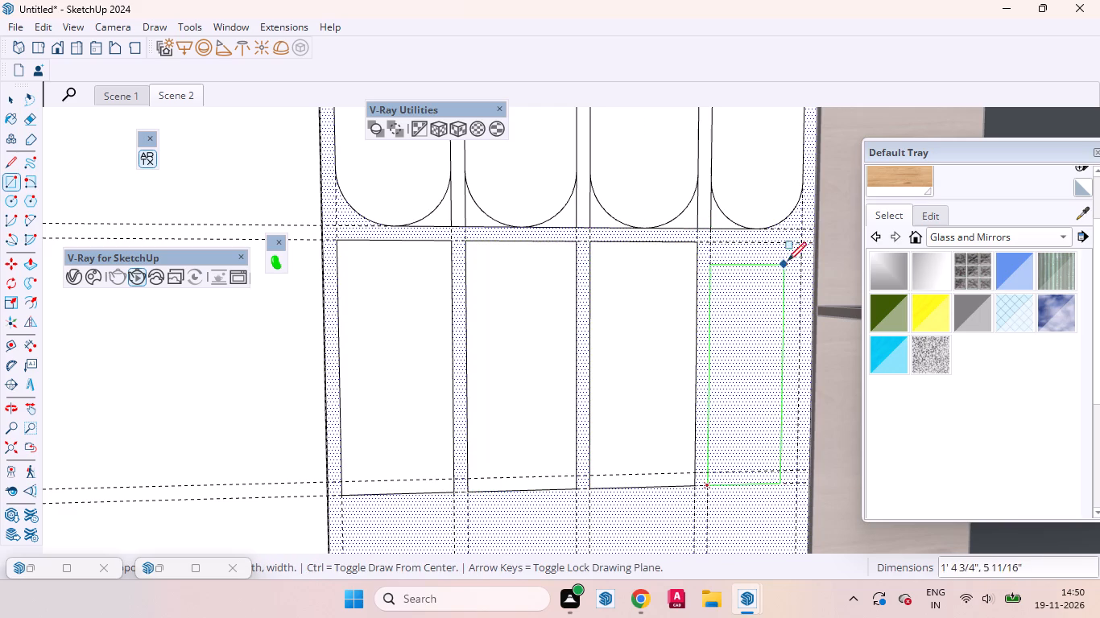
left_click(798, 245)
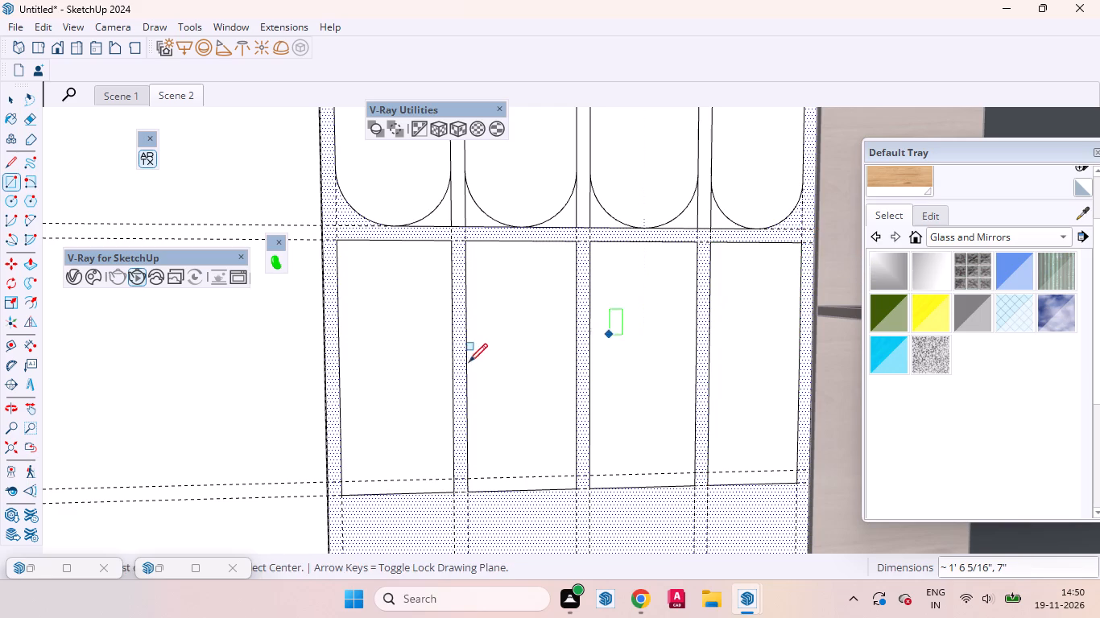
Measure the height of the third bay's first panel along its outer edge.
left_click(28, 350)
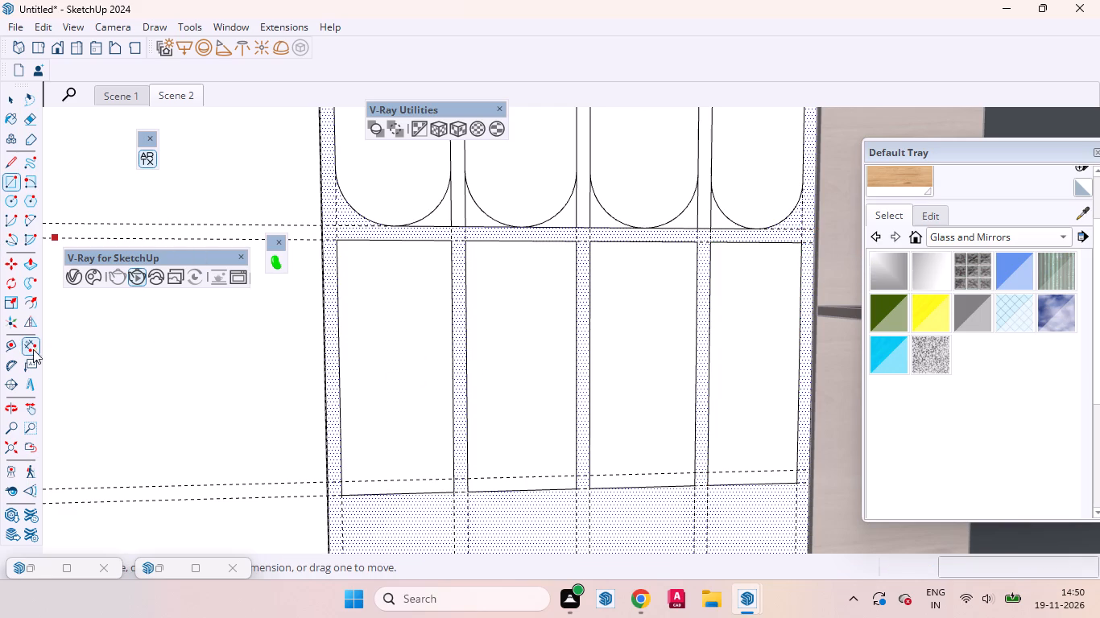
left_click(341, 499)
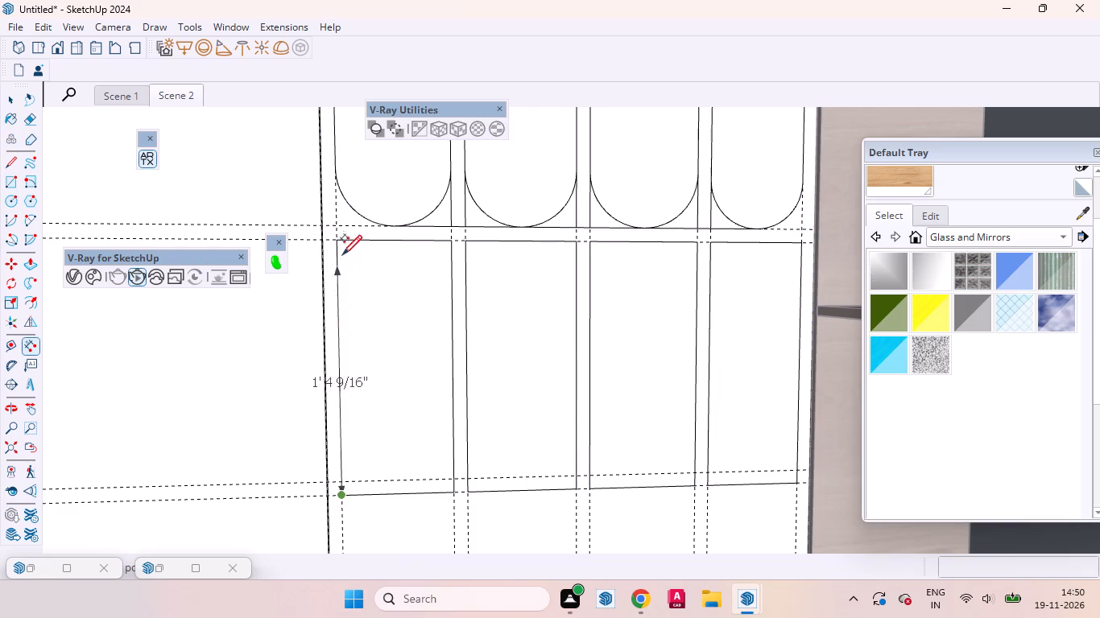
key("space")
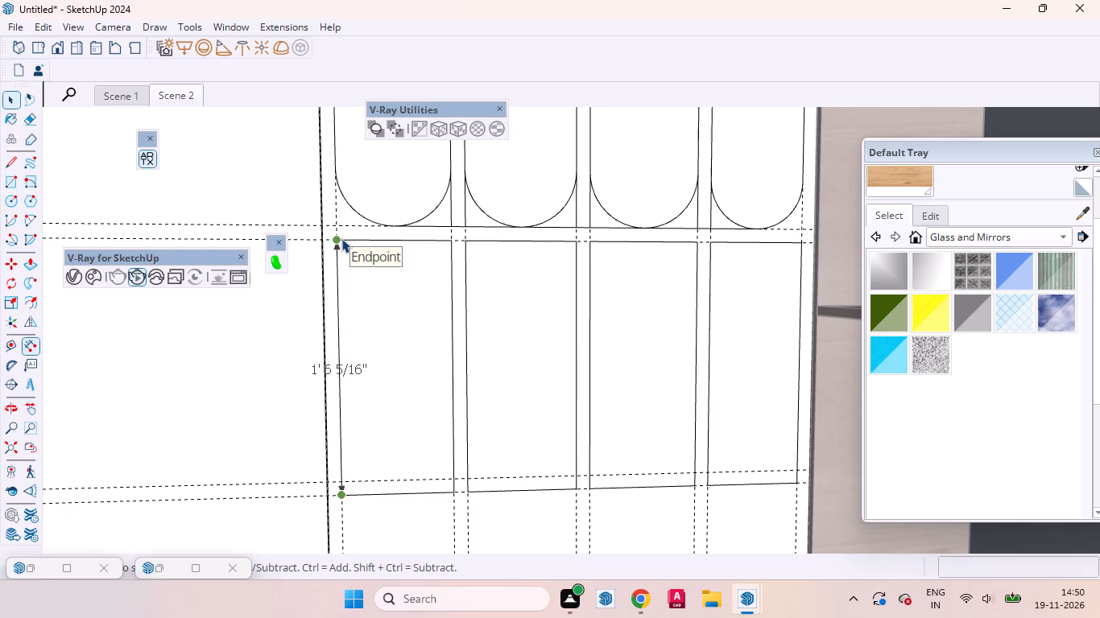
Round all four corners of the third bay's first panel with tangent arcs about 5 11/16" long from its top and bottom edge midpoints.
key("a")
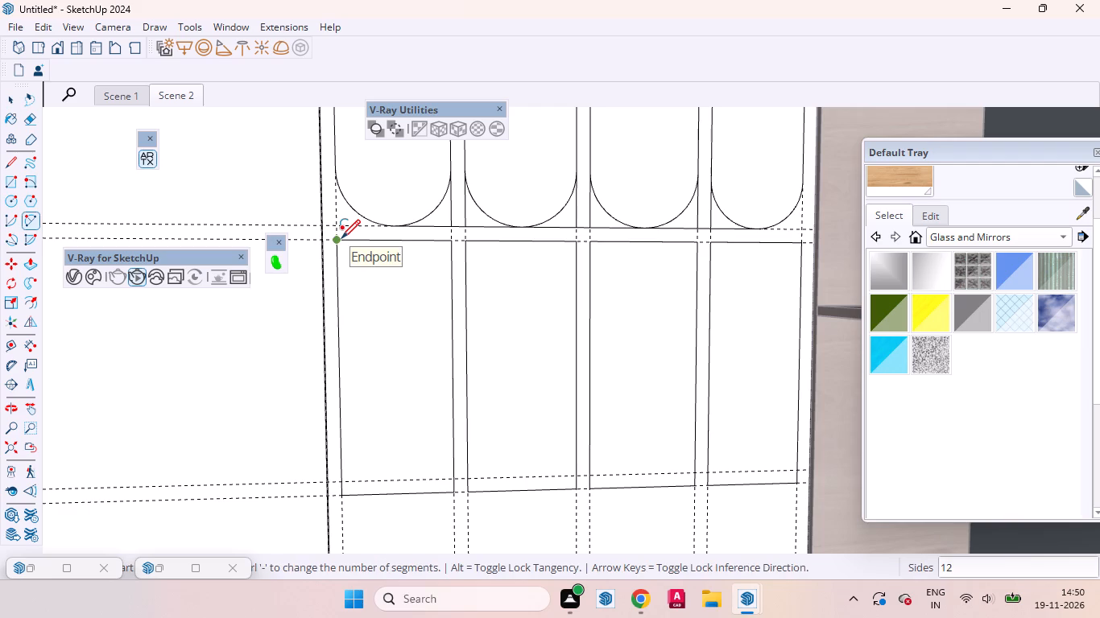
left_click(396, 241)
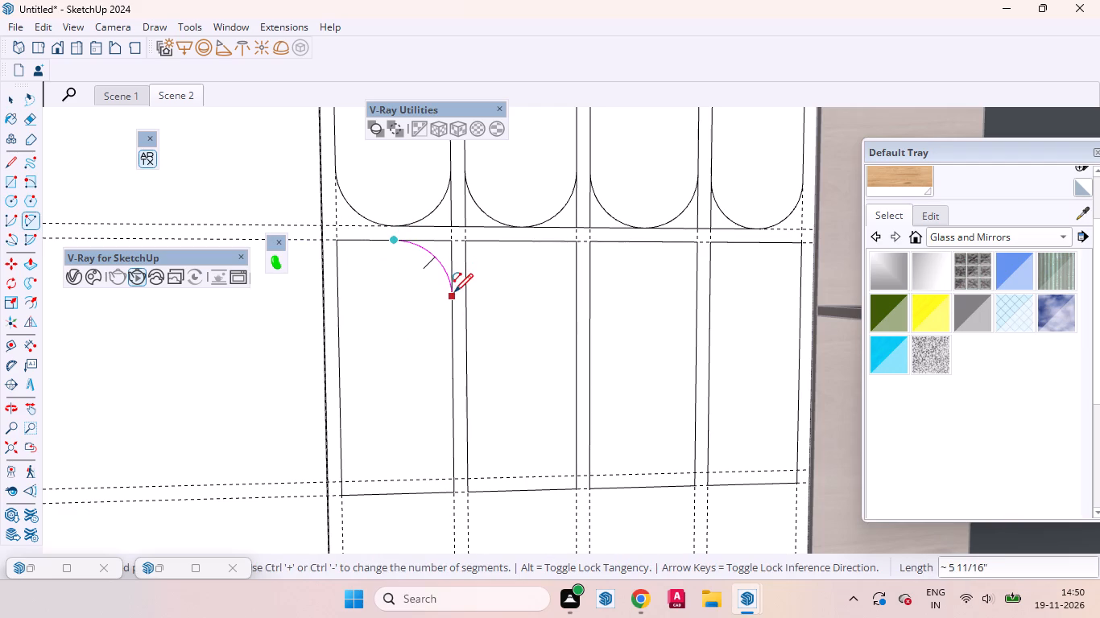
double_click(452, 299)
left_click(398, 240)
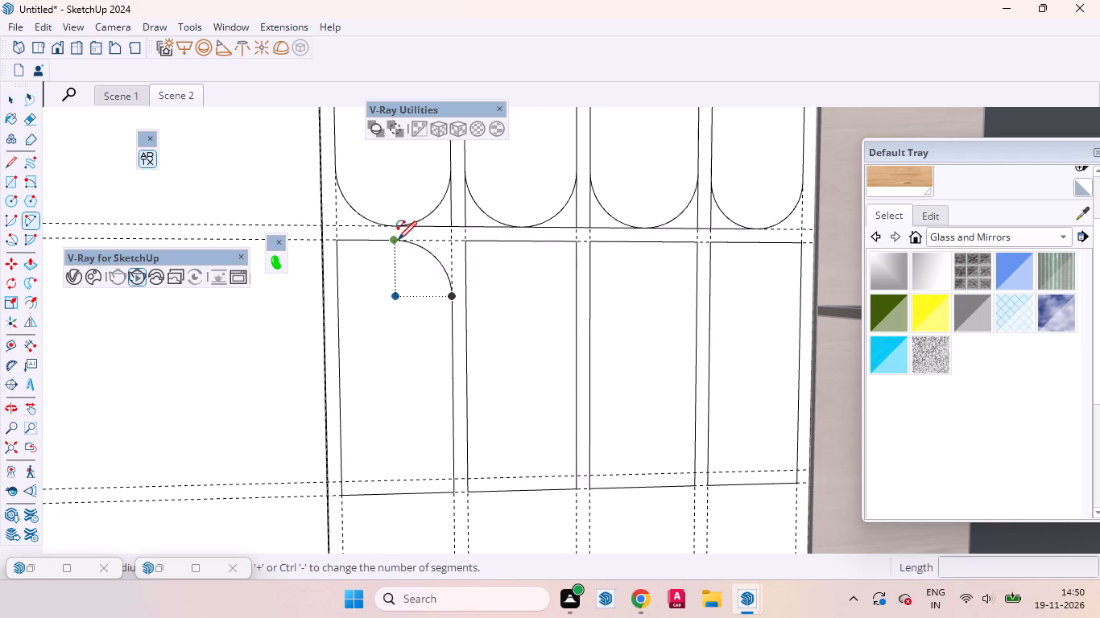
double_click(338, 298)
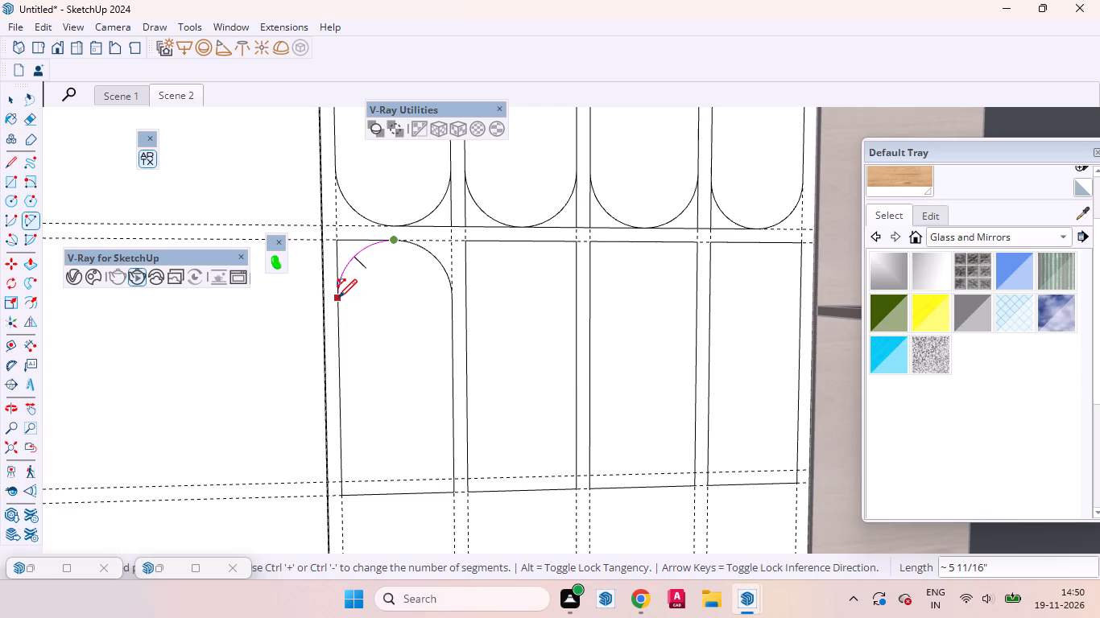
scroll(354, 243, "down", 3)
scroll(352, 243, "up", 1)
scroll(352, 245, "down", 1)
scroll(388, 402, "up", 3)
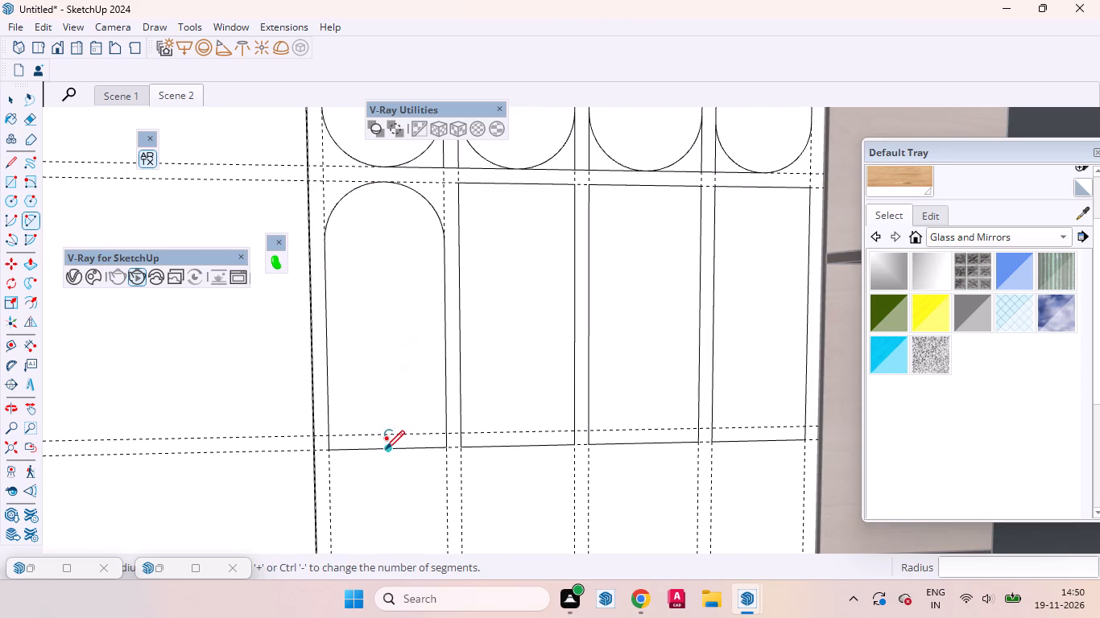
left_click(386, 449)
double_click(443, 393)
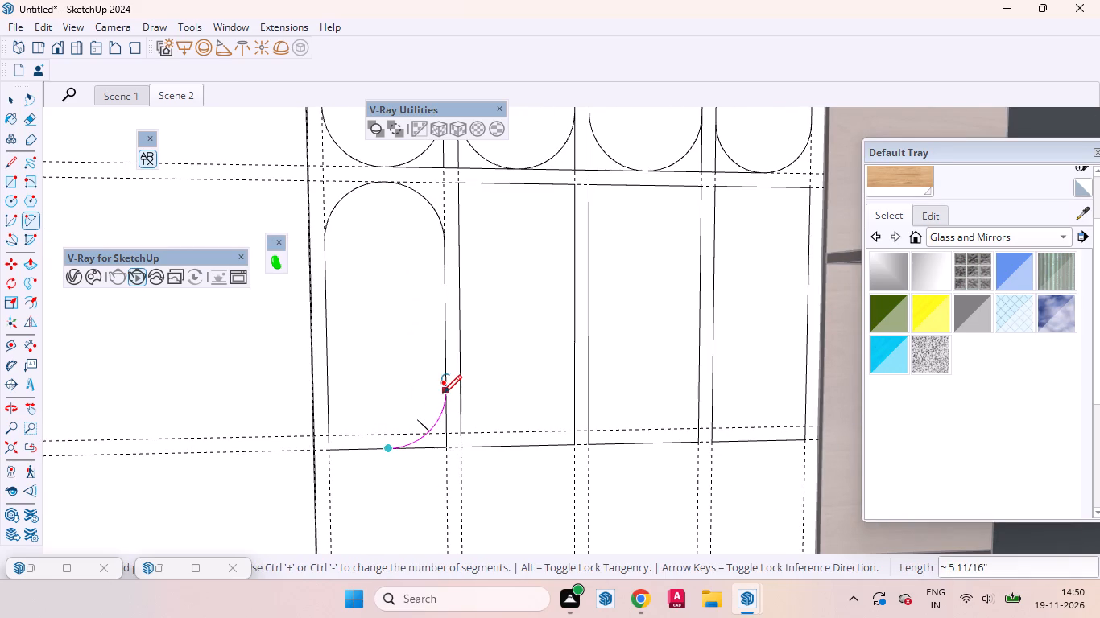
left_click(387, 447)
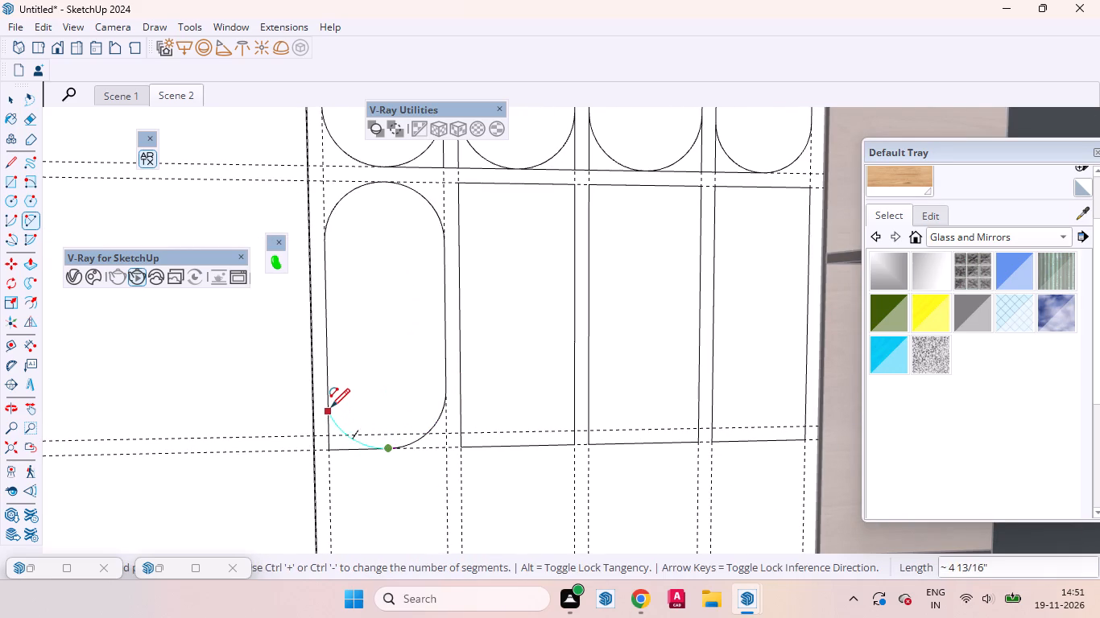
double_click(331, 389)
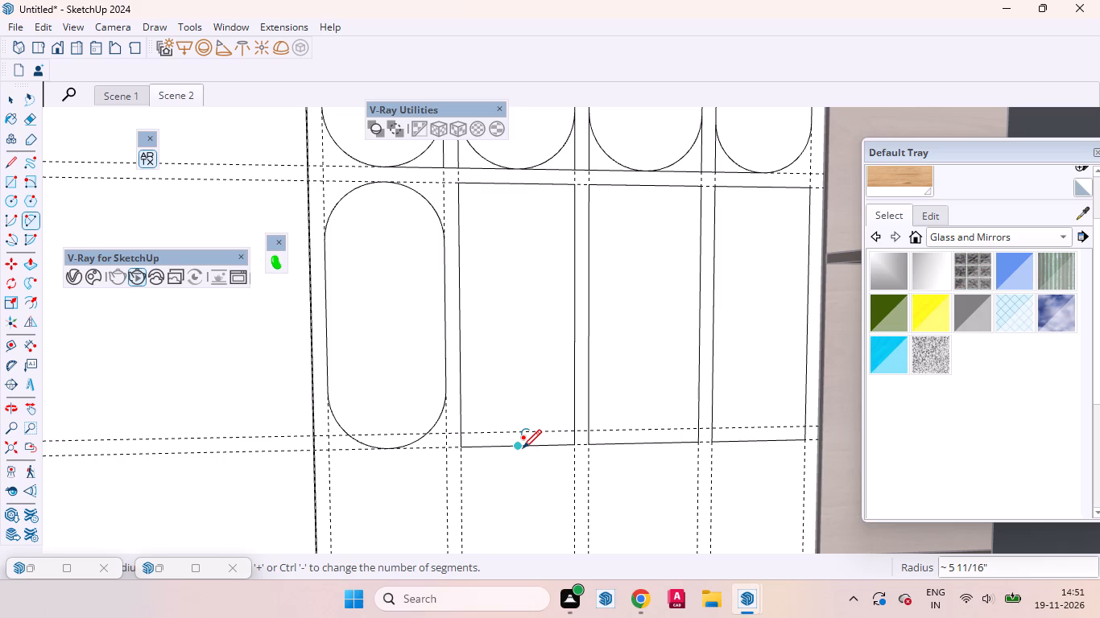
Round all four corners of the third bay's second panel with tangent arcs about 5 11/16" long from its bottom and top edge midpoints.
double_click(574, 389)
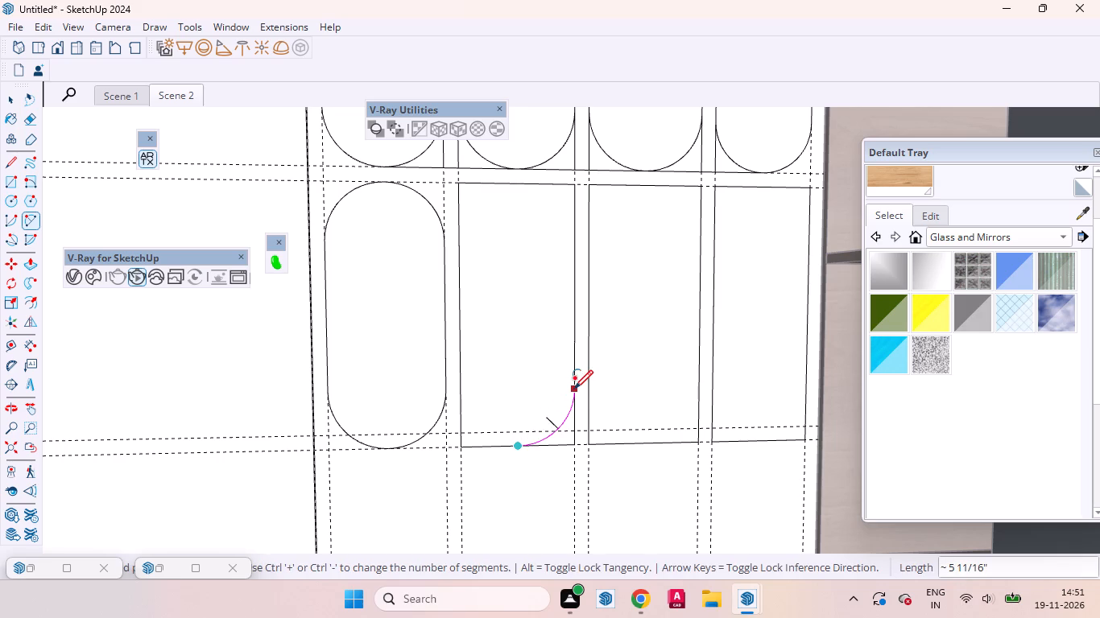
left_click(520, 449)
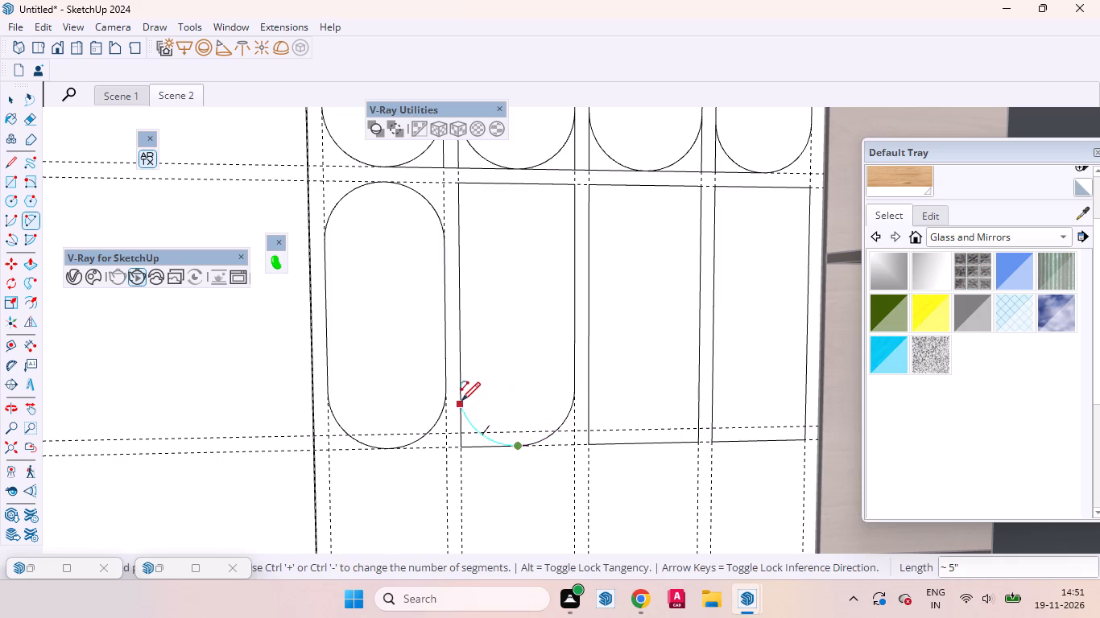
double_click(460, 392)
scroll(498, 488, "down", 1)
scroll(498, 488, "up", 1)
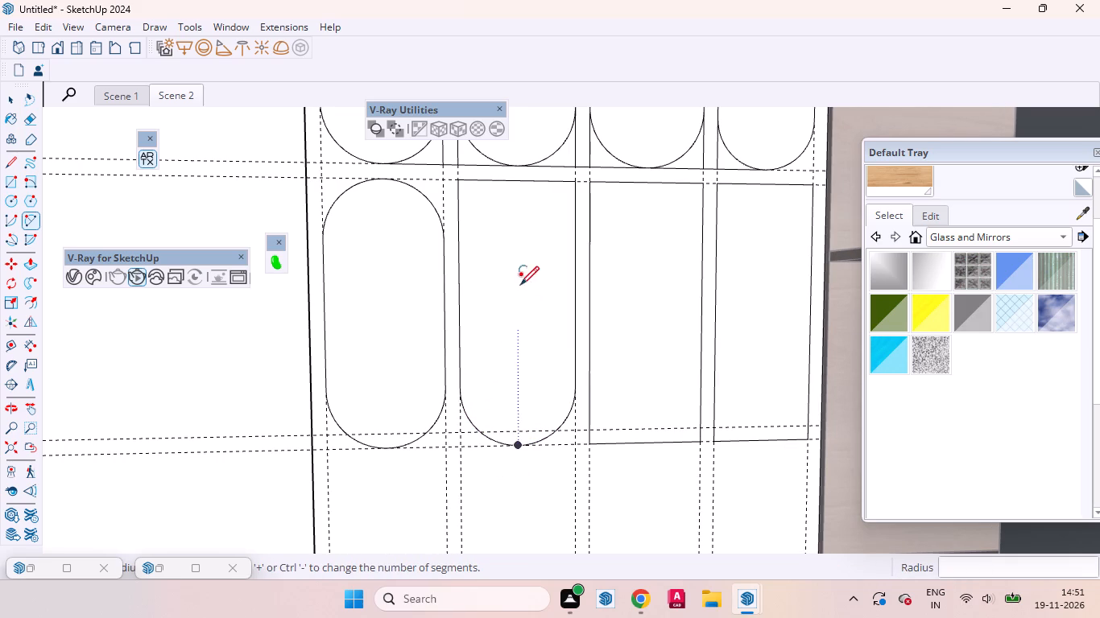
left_click(520, 181)
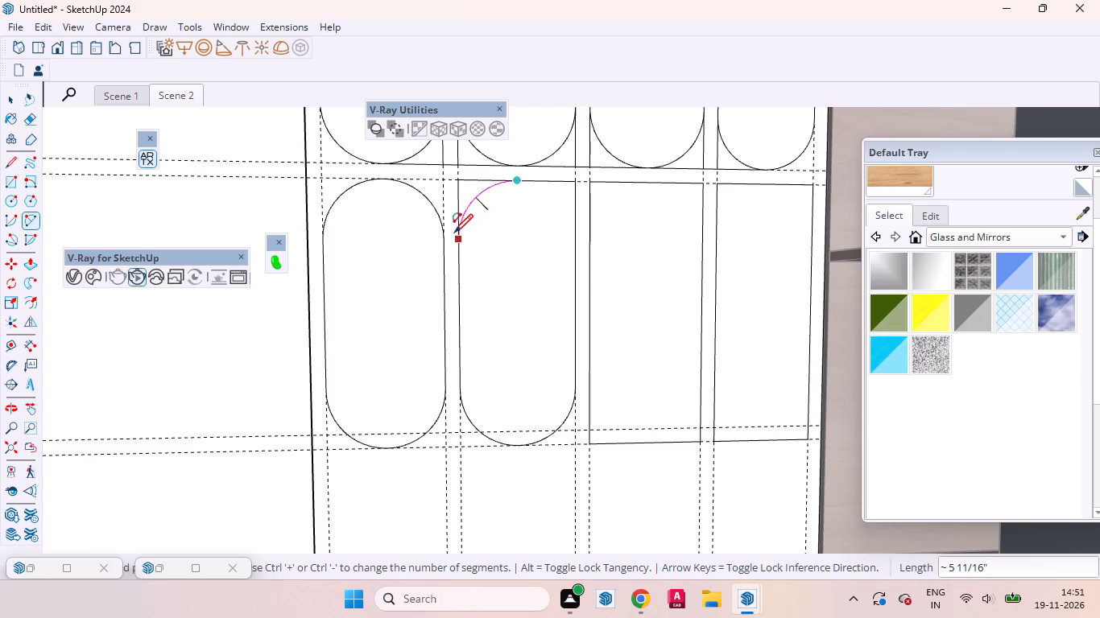
double_click(454, 242)
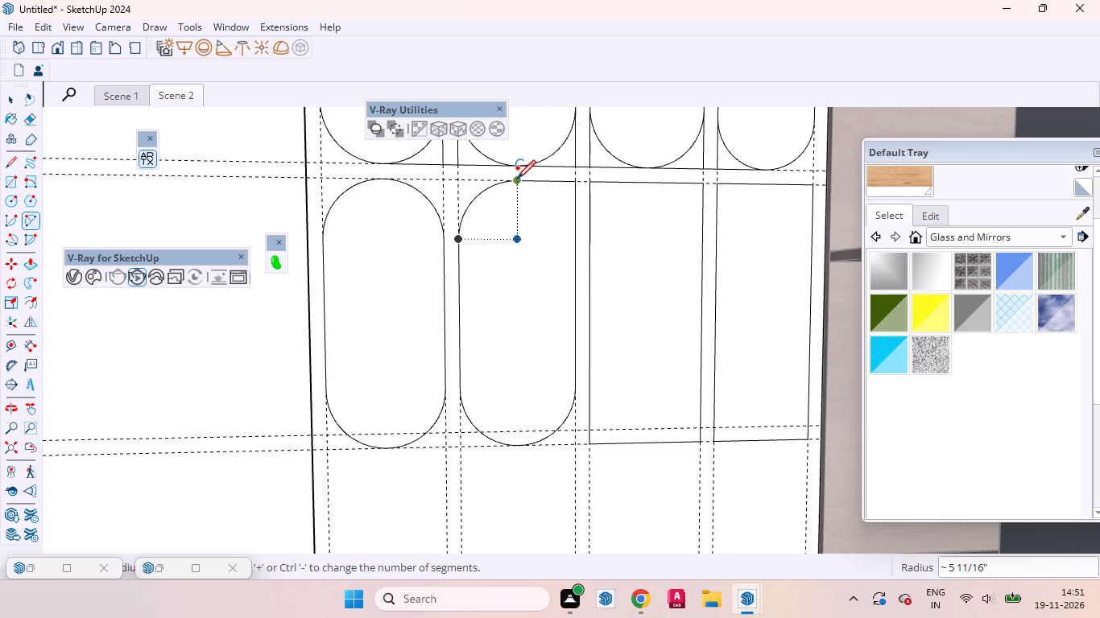
left_click(517, 179)
double_click(573, 242)
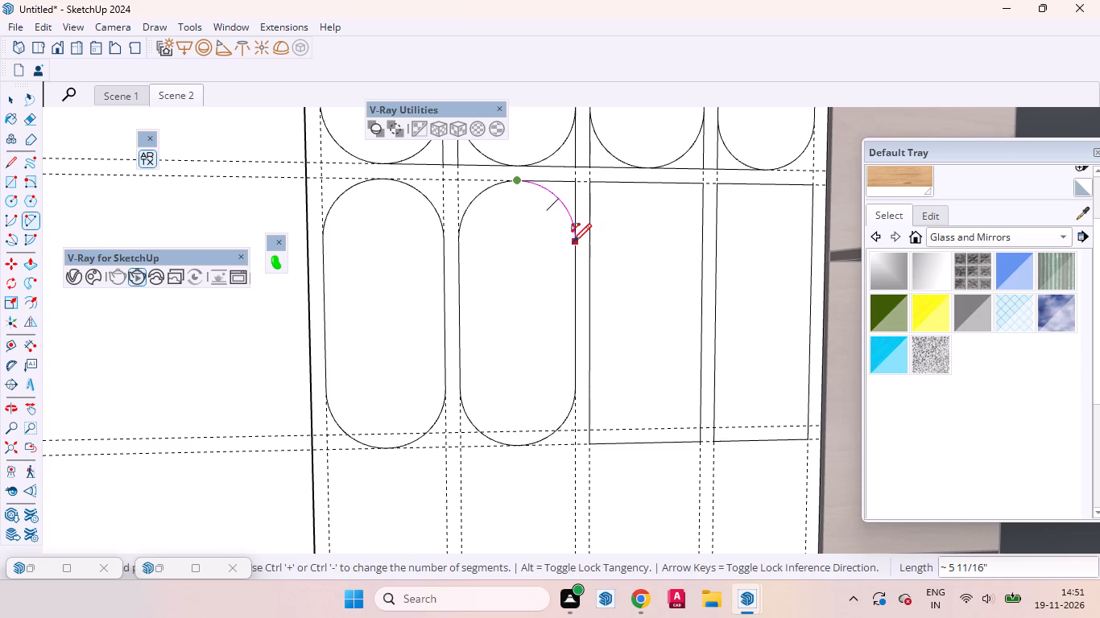
Round all four corners of the third bay's third panel with tangent arcs about 5 11/16" long from its bottom and top edge midpoints.
scroll(447, 289, "down", 6)
scroll(569, 344, "up", 3)
middle_click_drag(564, 420, 552, 428)
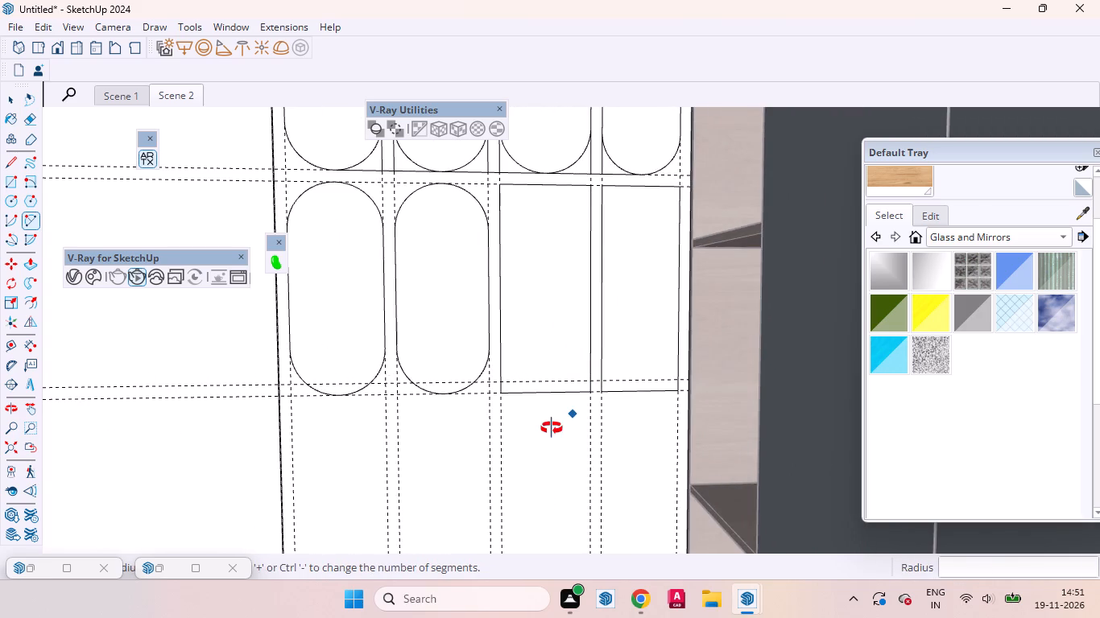
middle_click_drag(552, 428, 529, 451)
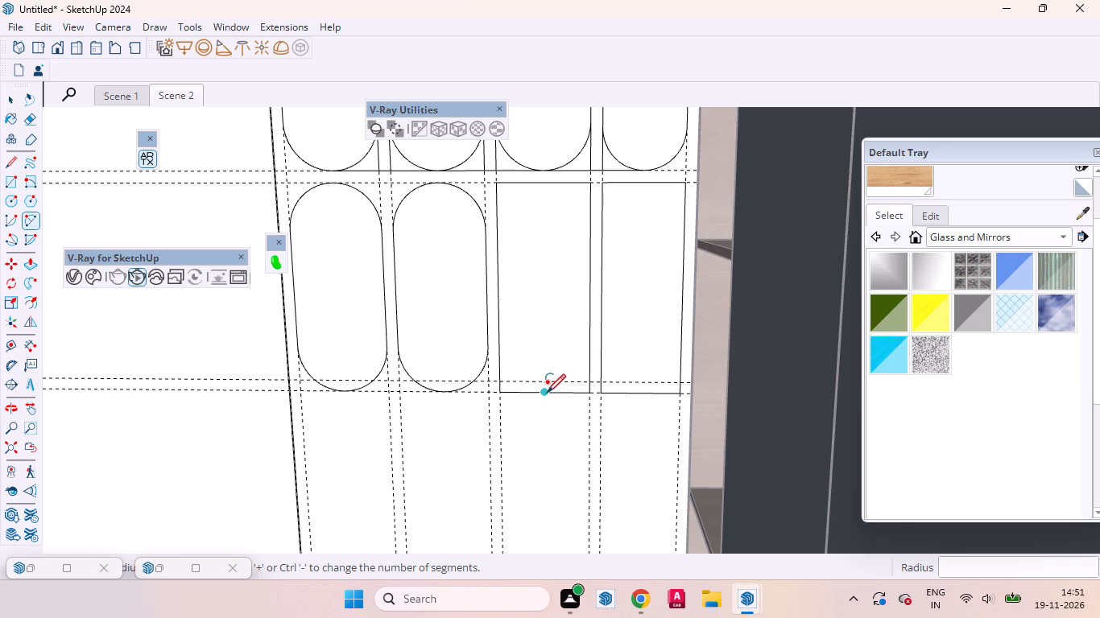
left_click(546, 393)
double_click(591, 348)
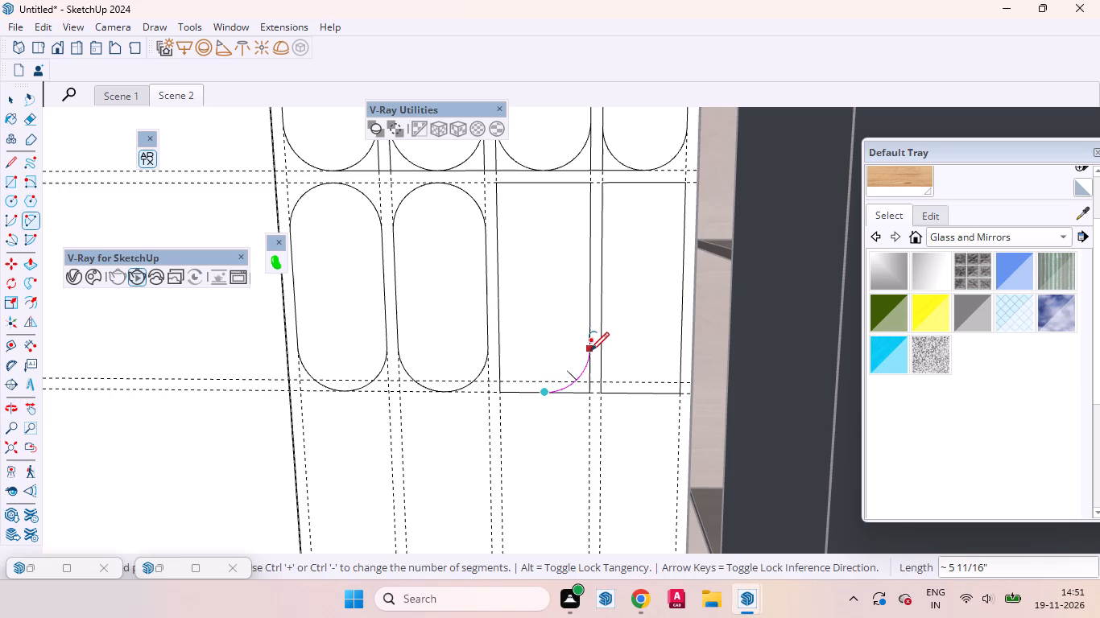
left_click(540, 393)
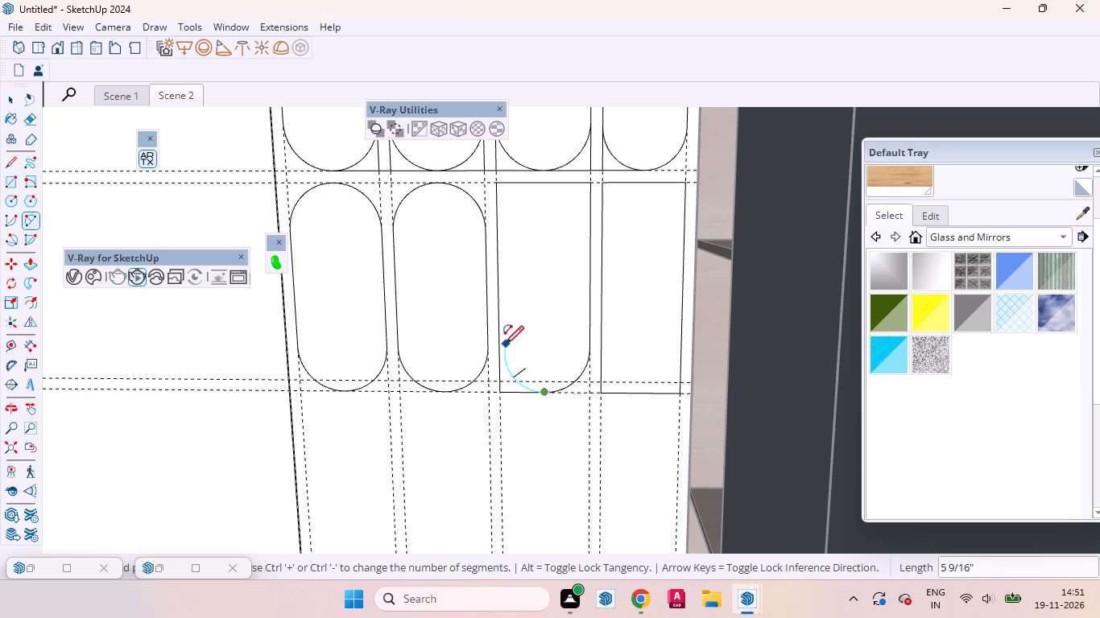
left_click(498, 347)
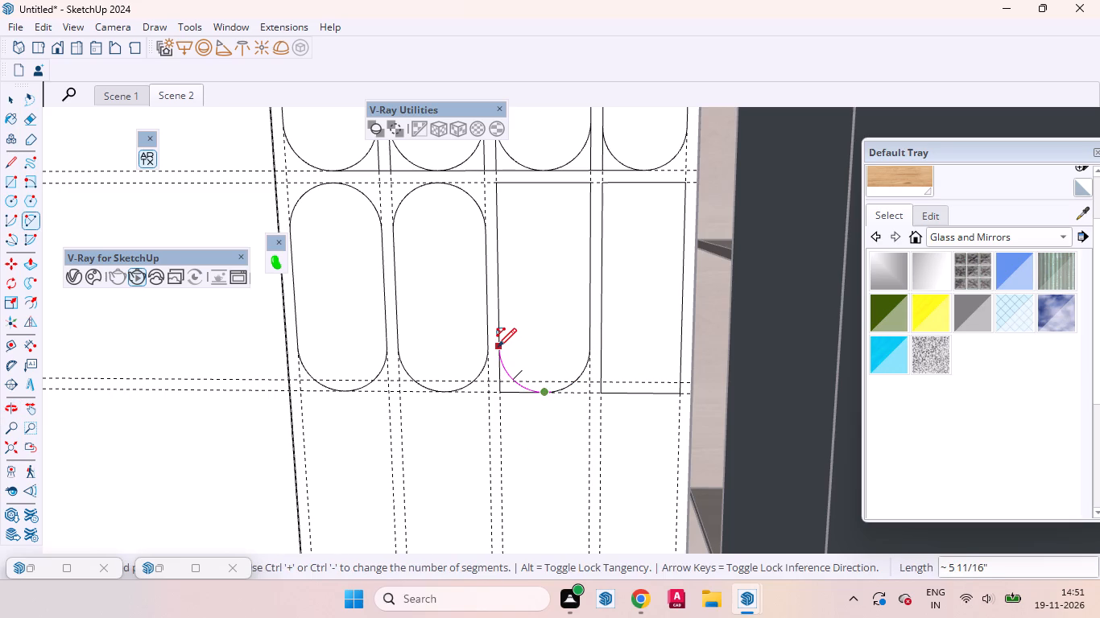
left_click(498, 347)
left_click(544, 183)
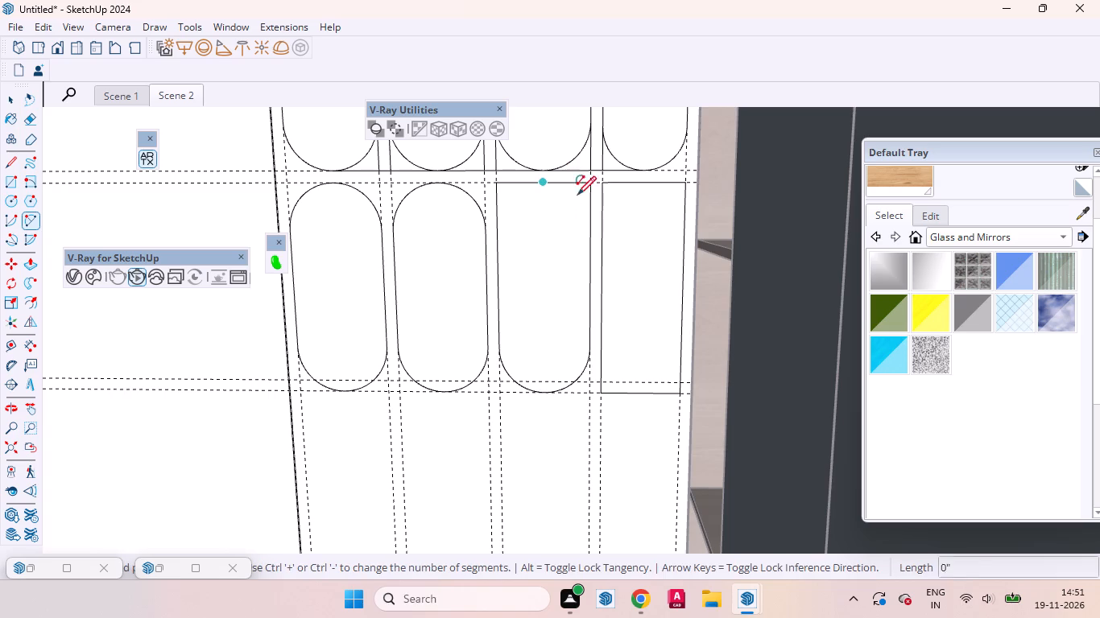
double_click(590, 230)
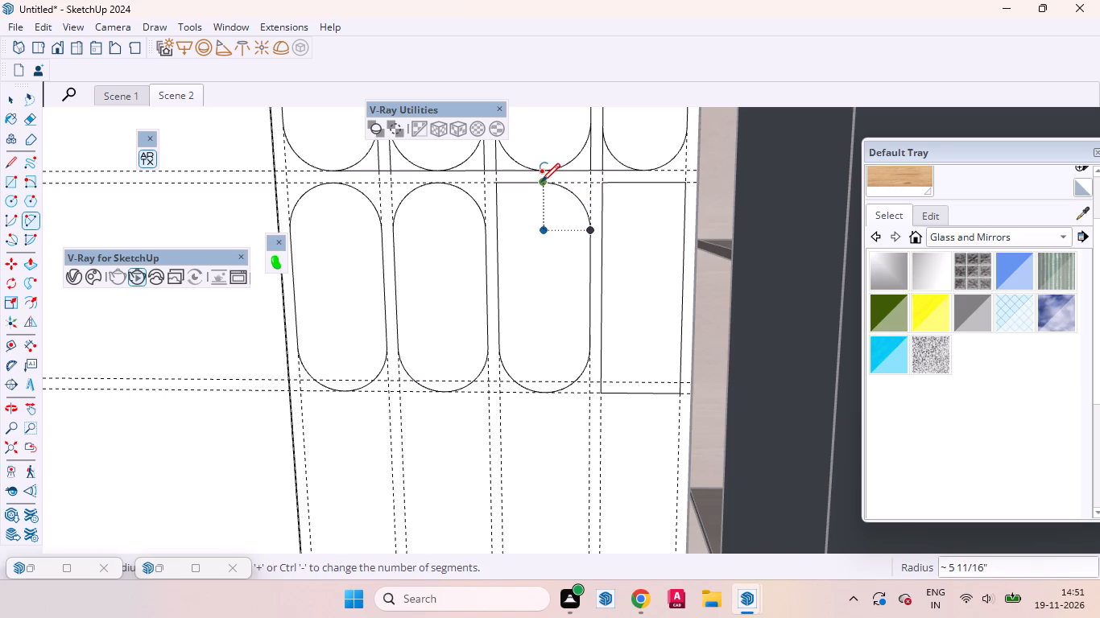
left_click(541, 182)
double_click(499, 232)
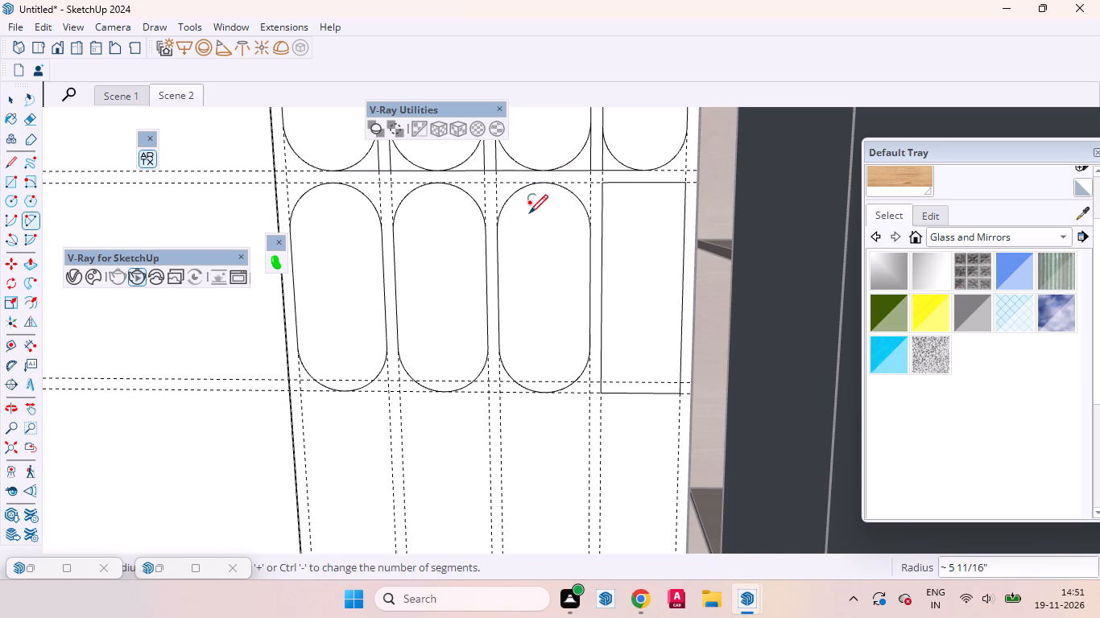
Round all four corners of the third bay's fourth panel with tangent arcs about 4 15/16" long from its top and bottom edge midpoints.
left_click(642, 184)
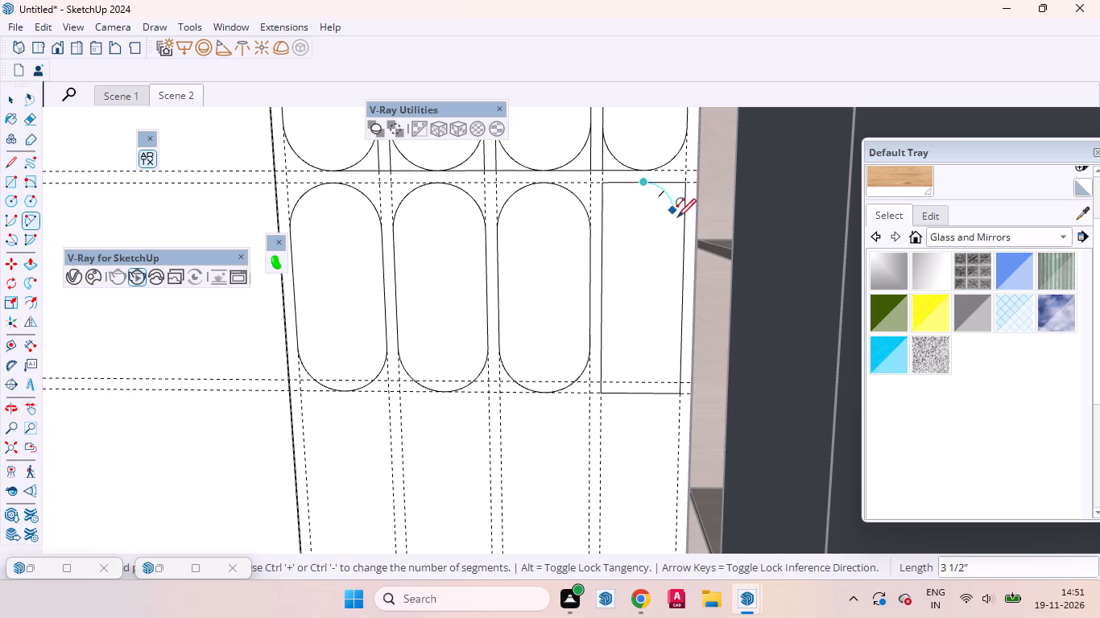
double_click(681, 228)
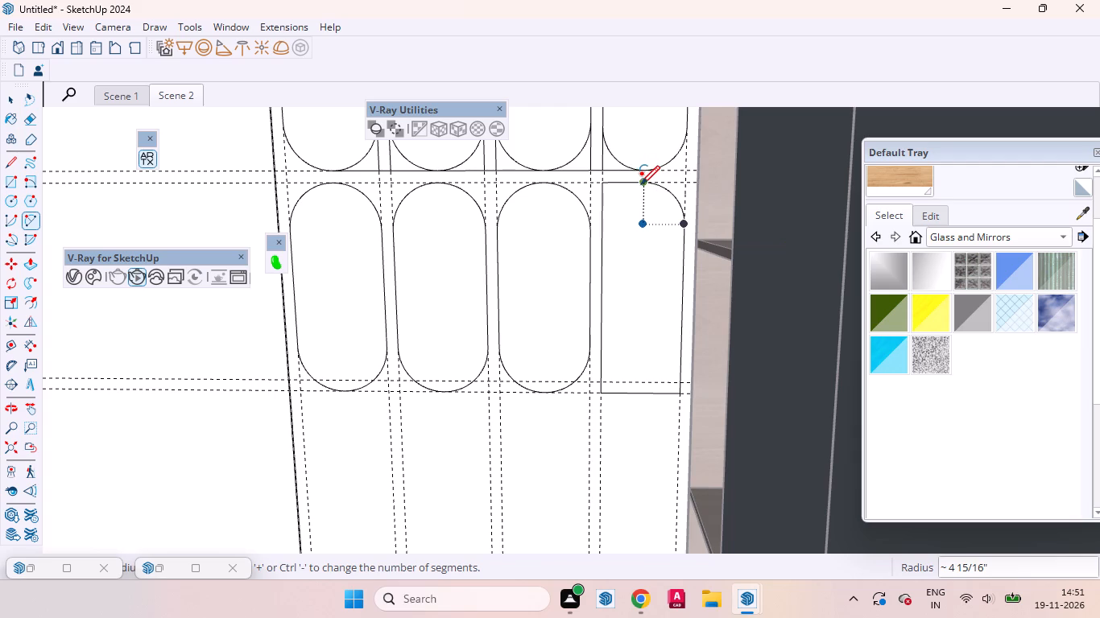
left_click(641, 184)
double_click(605, 222)
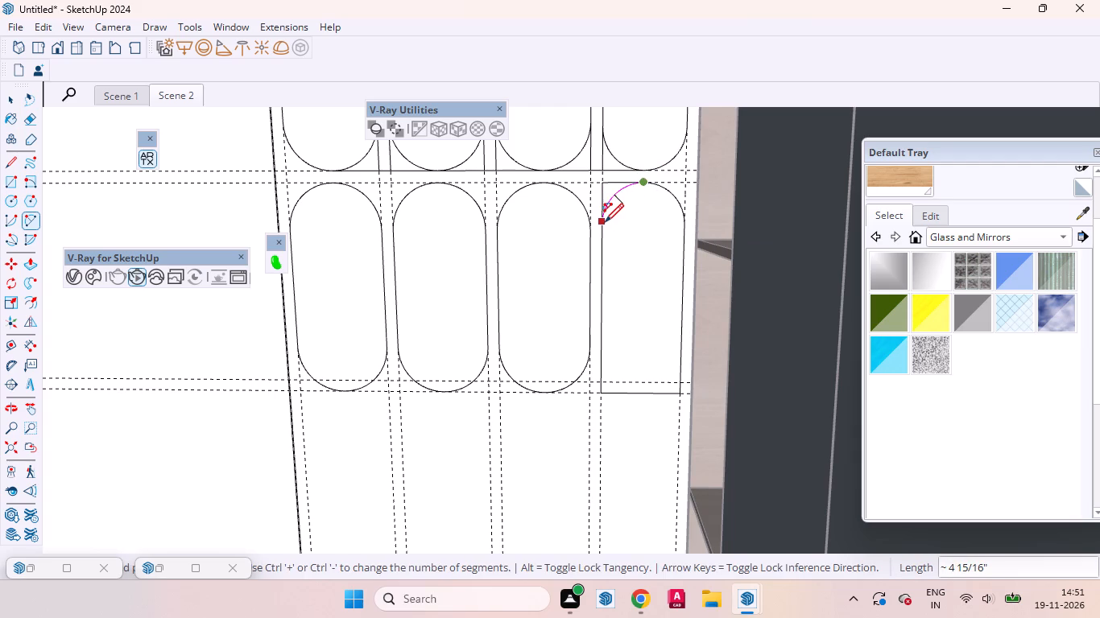
left_click(639, 391)
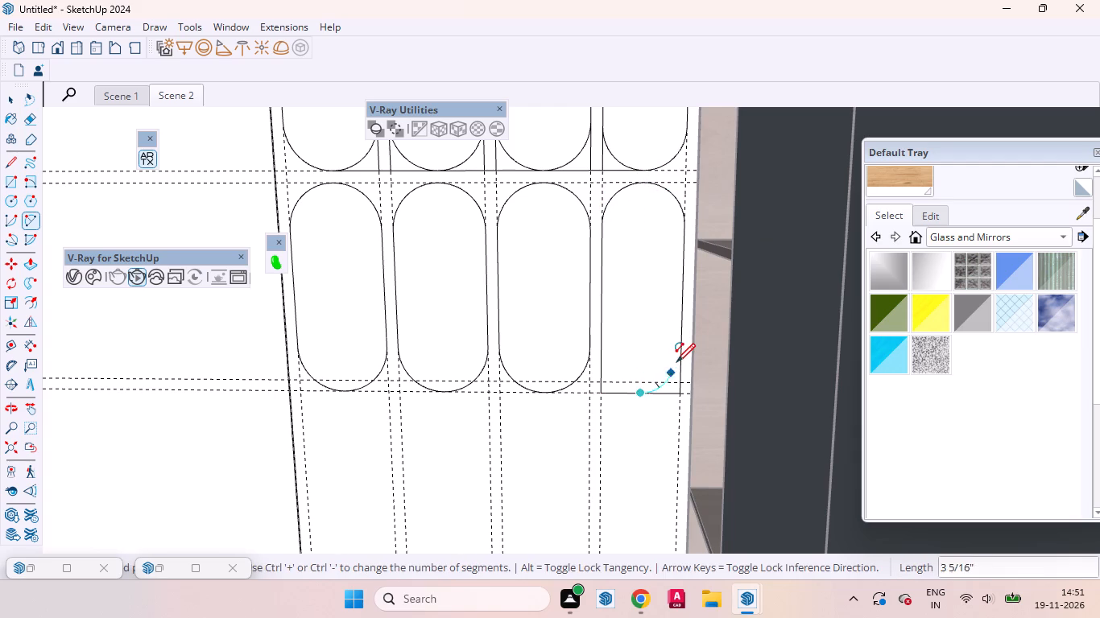
double_click(677, 354)
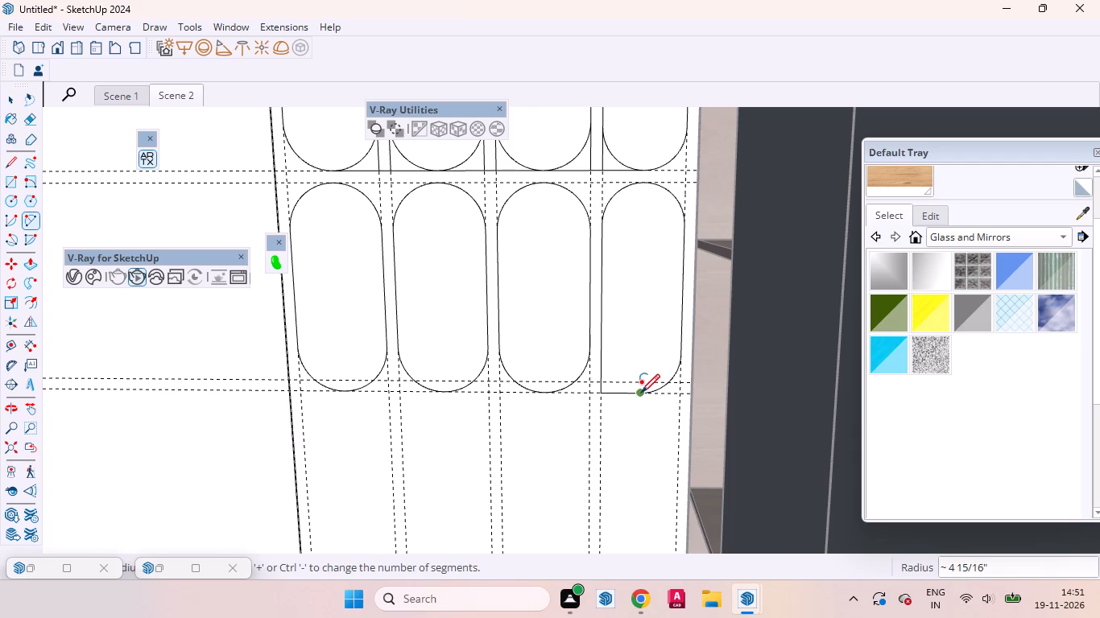
left_click(641, 393)
double_click(597, 354)
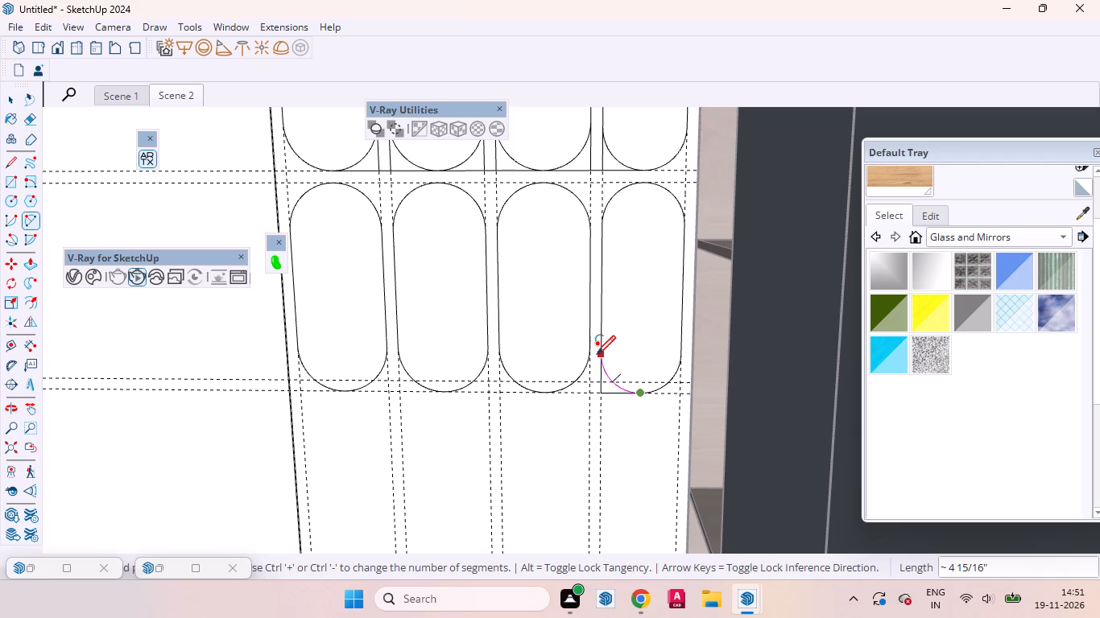
Add a horizontal guide 1" below the guide at the bottom of the third bay's rounded panels.
scroll(641, 348, "down", 13)
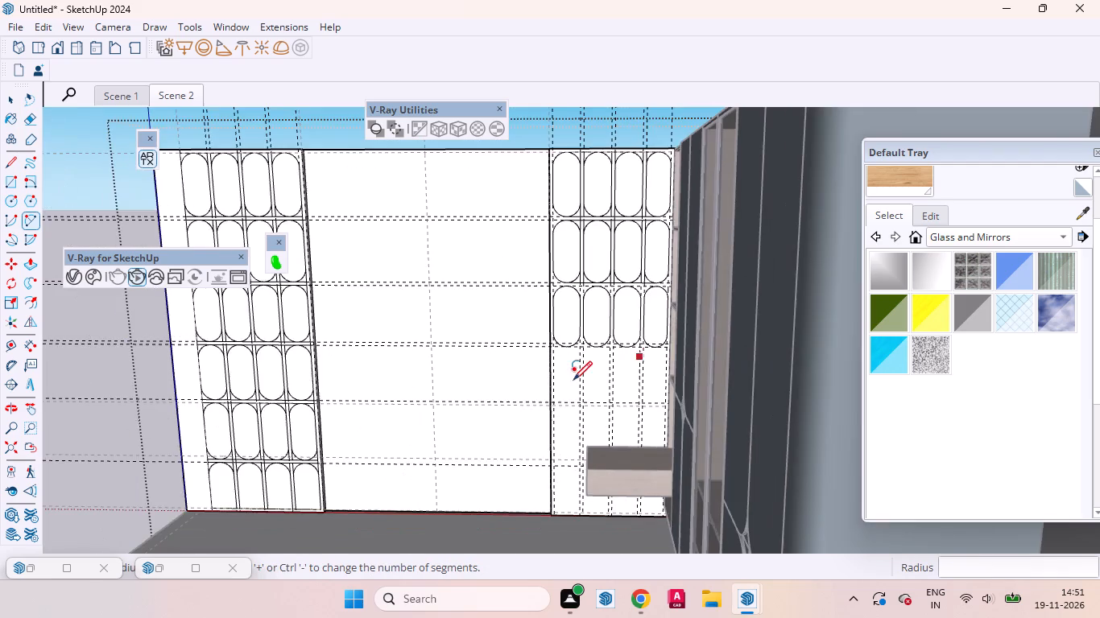
middle_click_drag(571, 382, 620, 374)
key("space")
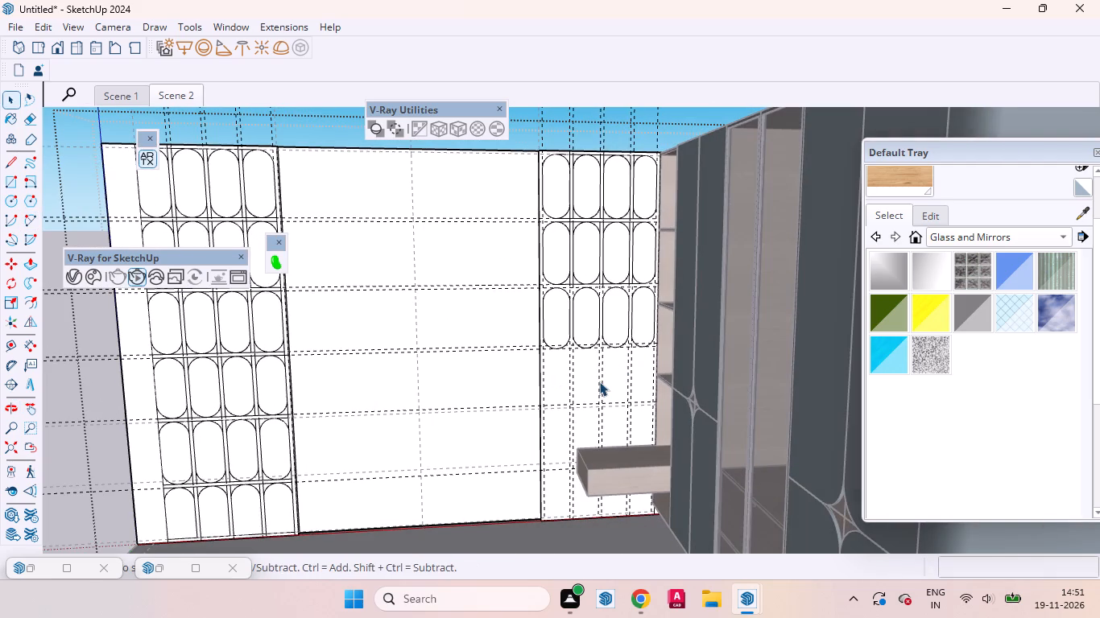
key("t")
scroll(611, 400, "up", 4)
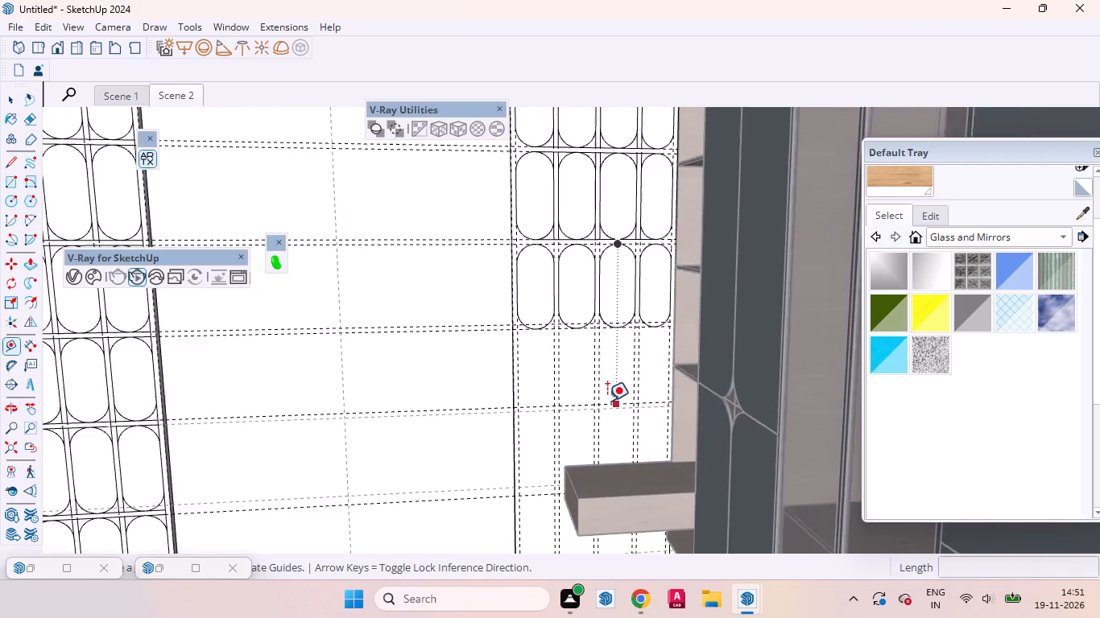
scroll(607, 401, "up", 8)
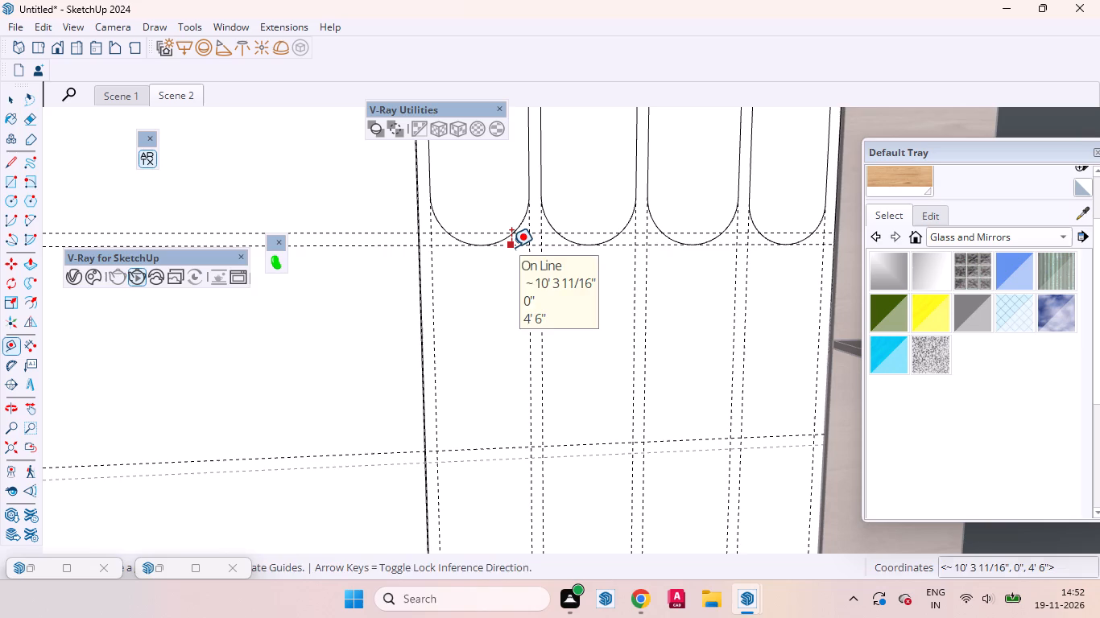
left_click(511, 247)
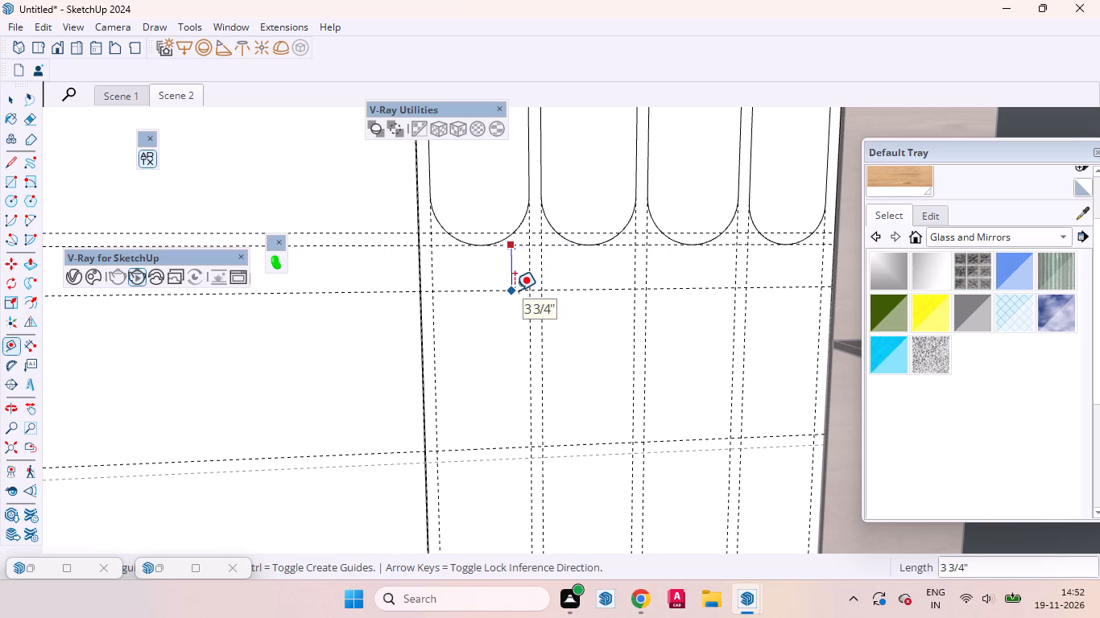
key("1")
key("Return")
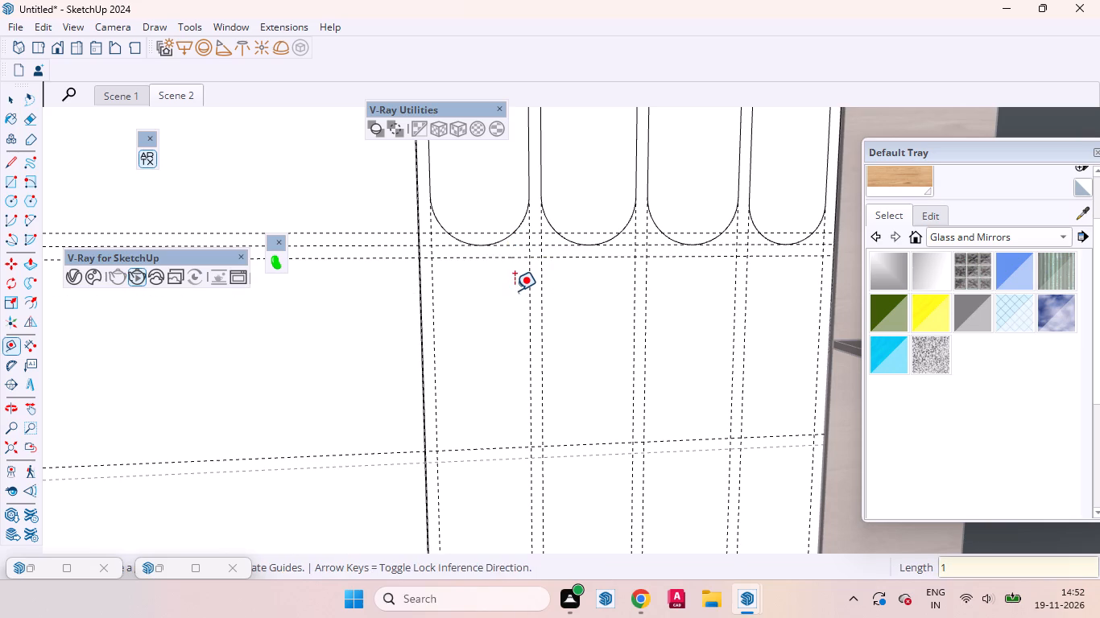
key("space")
Measure the fourth bay's panel height along its outer vertical guide, between the new upper guide and the bay's lower guide.
scroll(830, 341, "down", 3)
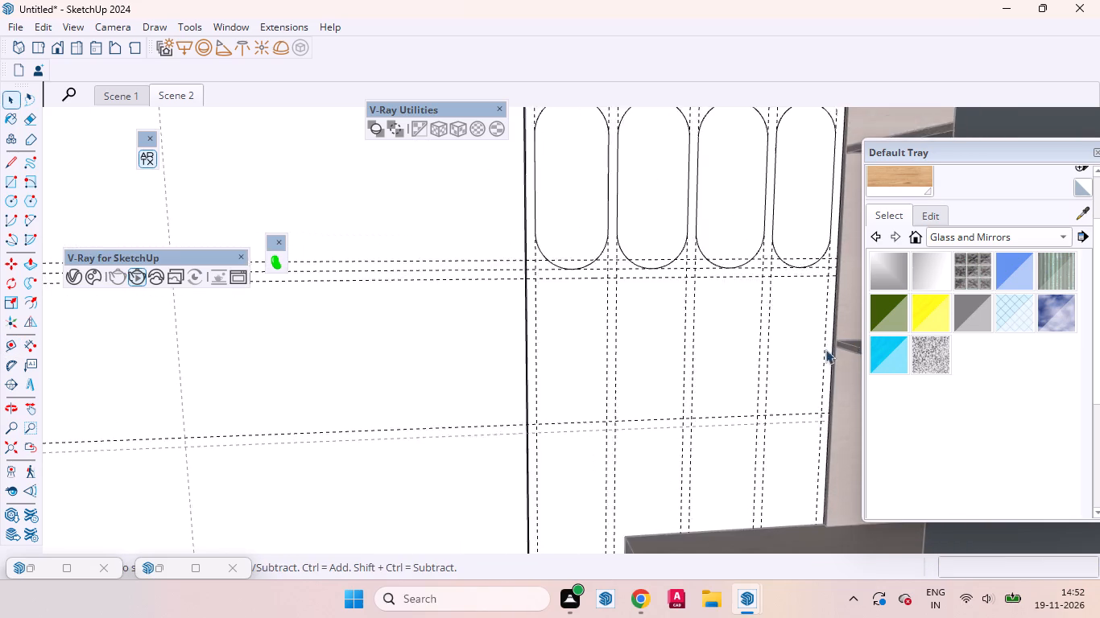
scroll(825, 349, "down", 7)
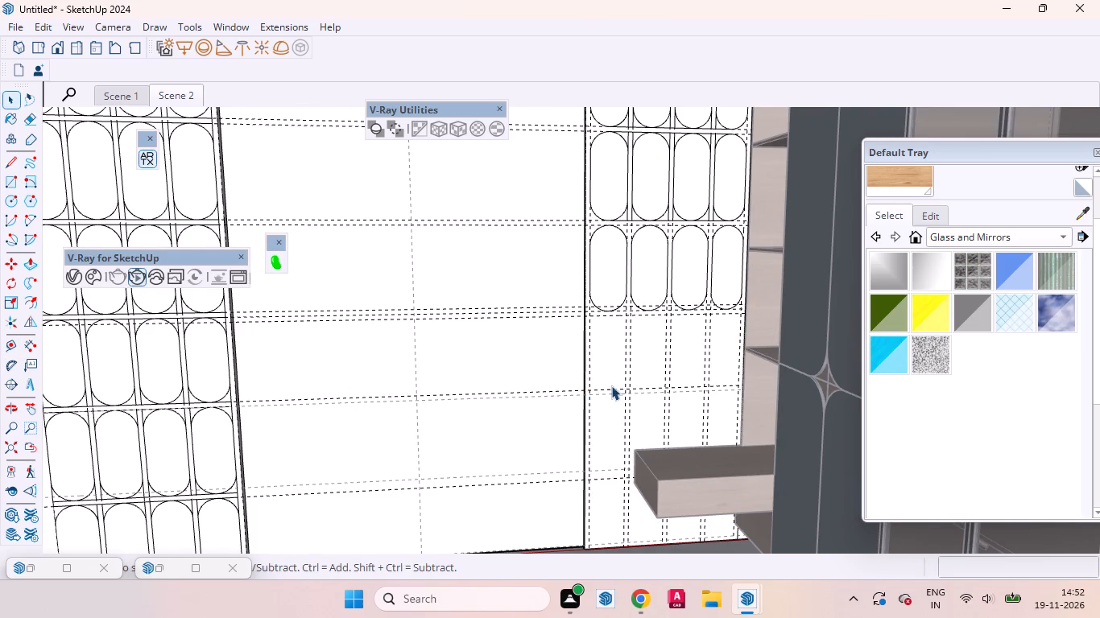
middle_click_drag(612, 385, 573, 393)
scroll(591, 364, "up", 5)
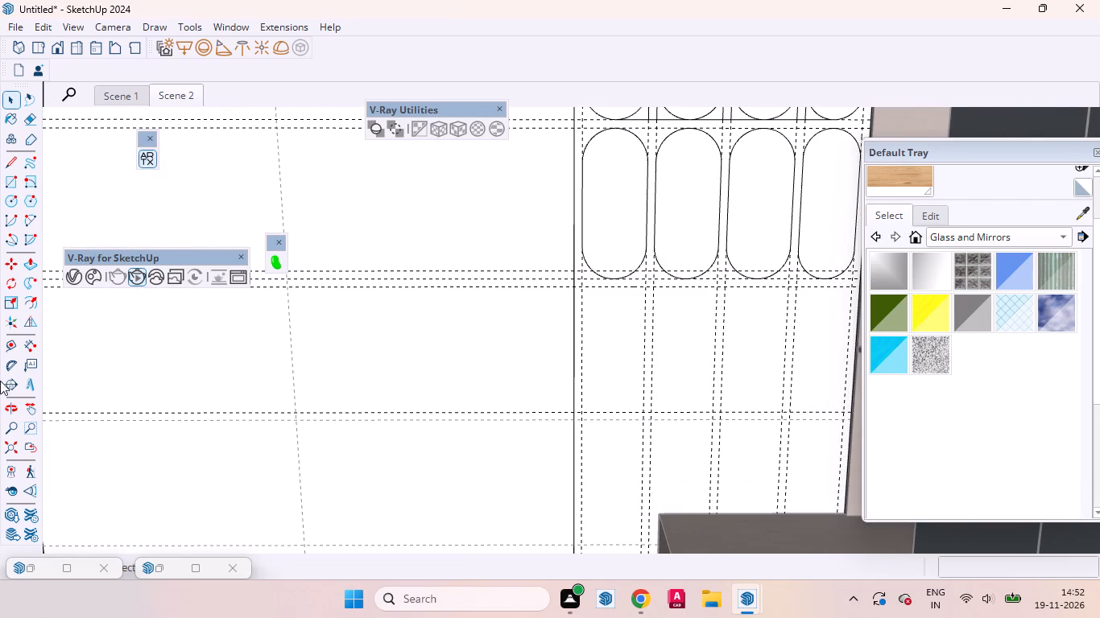
left_click(31, 343)
scroll(668, 414, "up", 5)
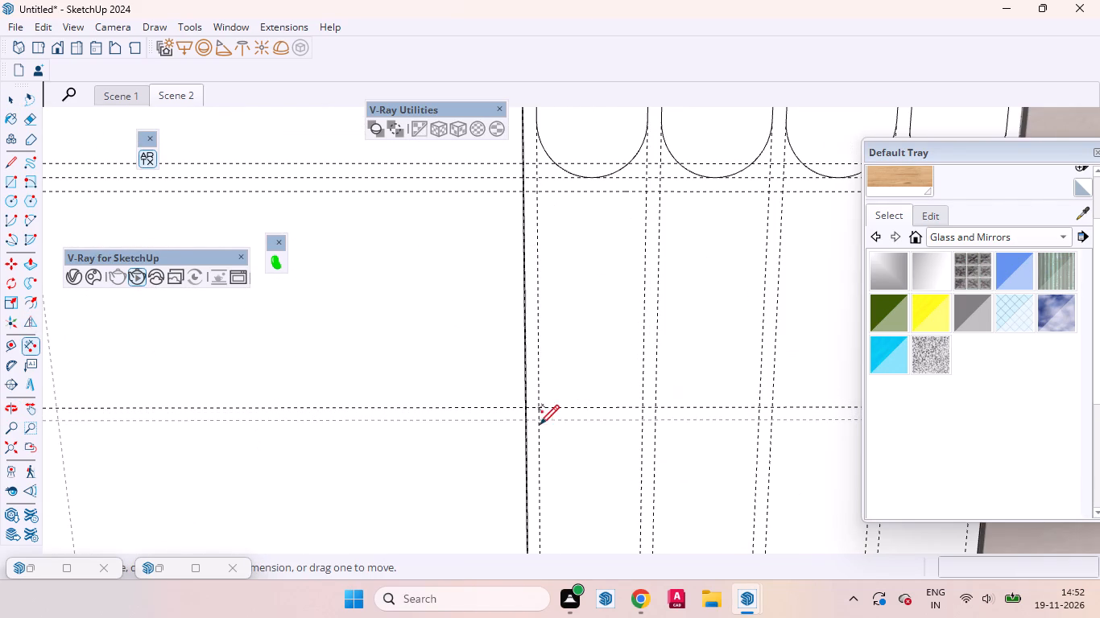
left_click(537, 420)
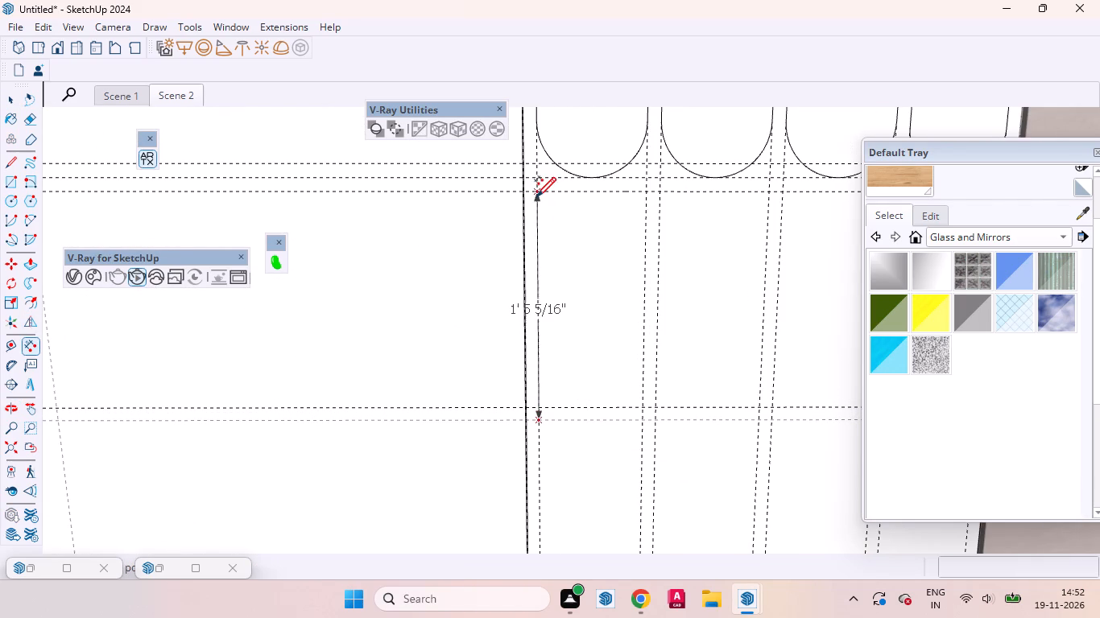
key("space")
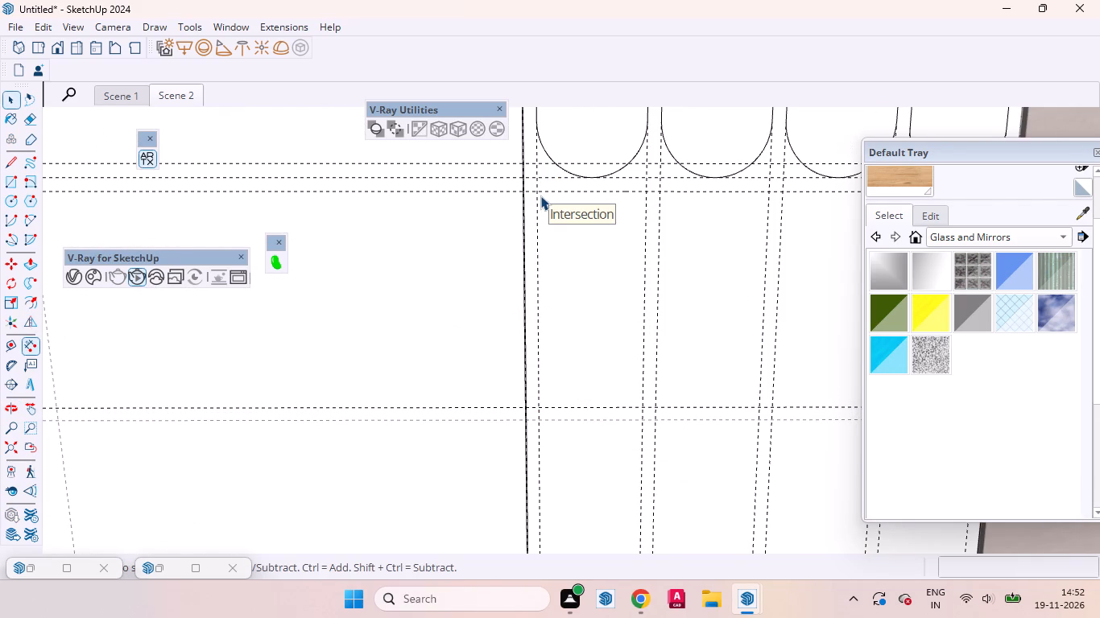
Draw 8" by about 1' 5 5/16" rectangles in the fourth bay's first, second and third columns, between the guide intersections.
scroll(548, 272, "down", 4)
scroll(483, 317, "down", 3)
scroll(564, 363, "down", 6)
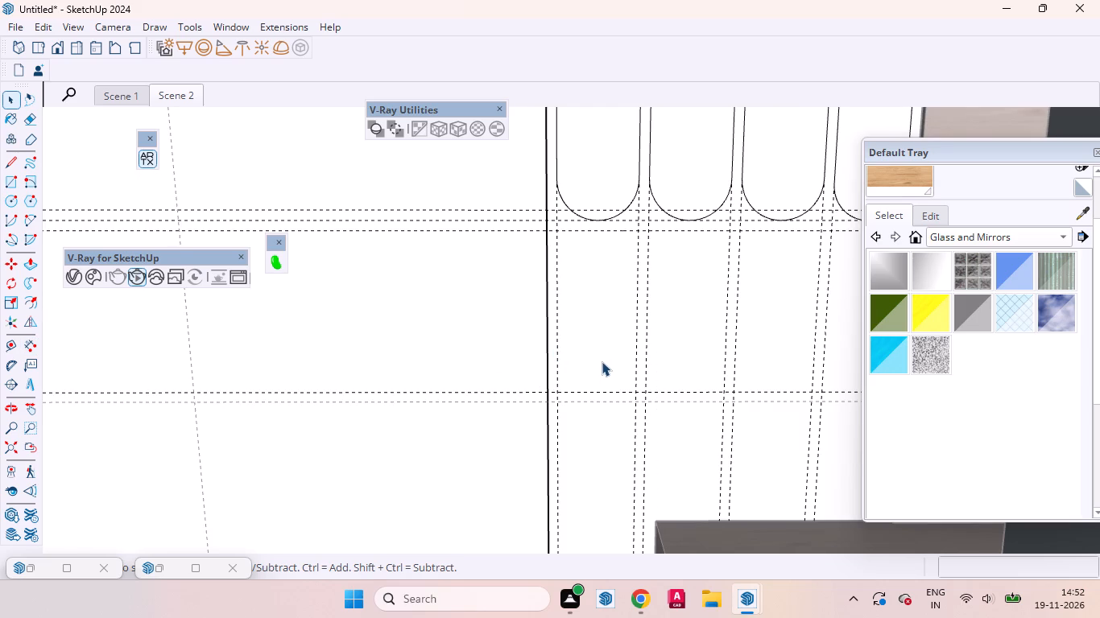
key("r")
scroll(605, 288, "up", 3)
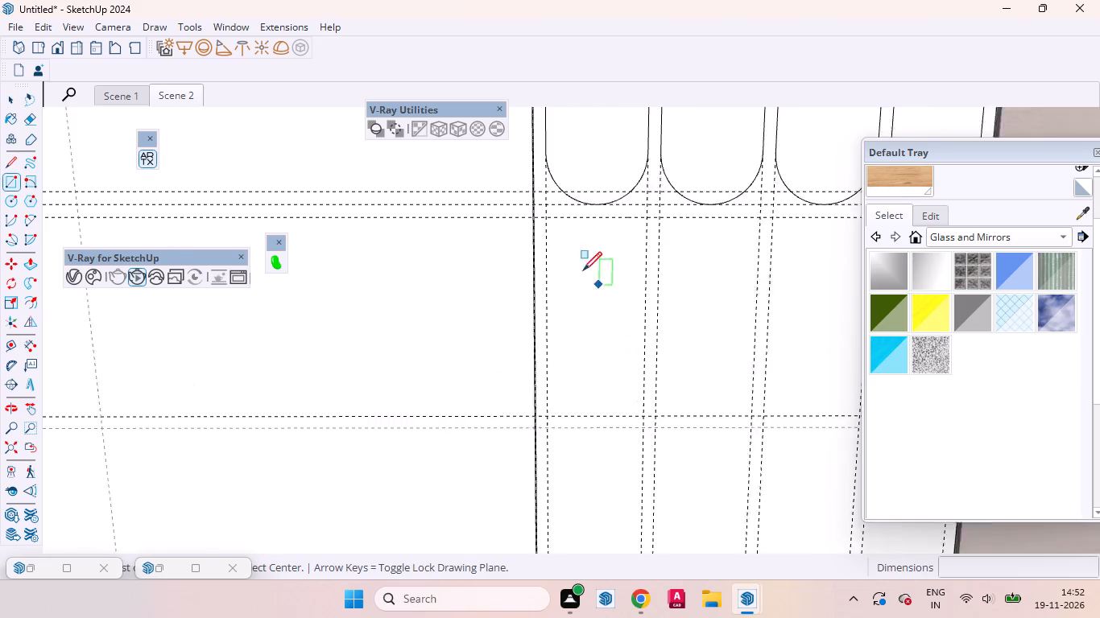
left_click(541, 211)
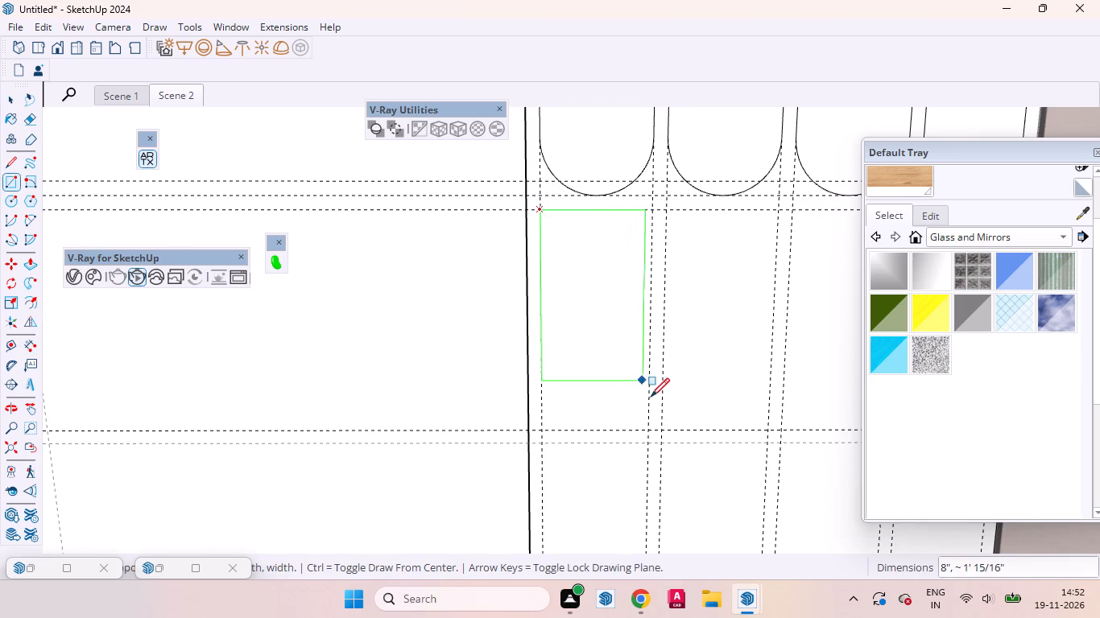
left_click(652, 443)
left_click(667, 213)
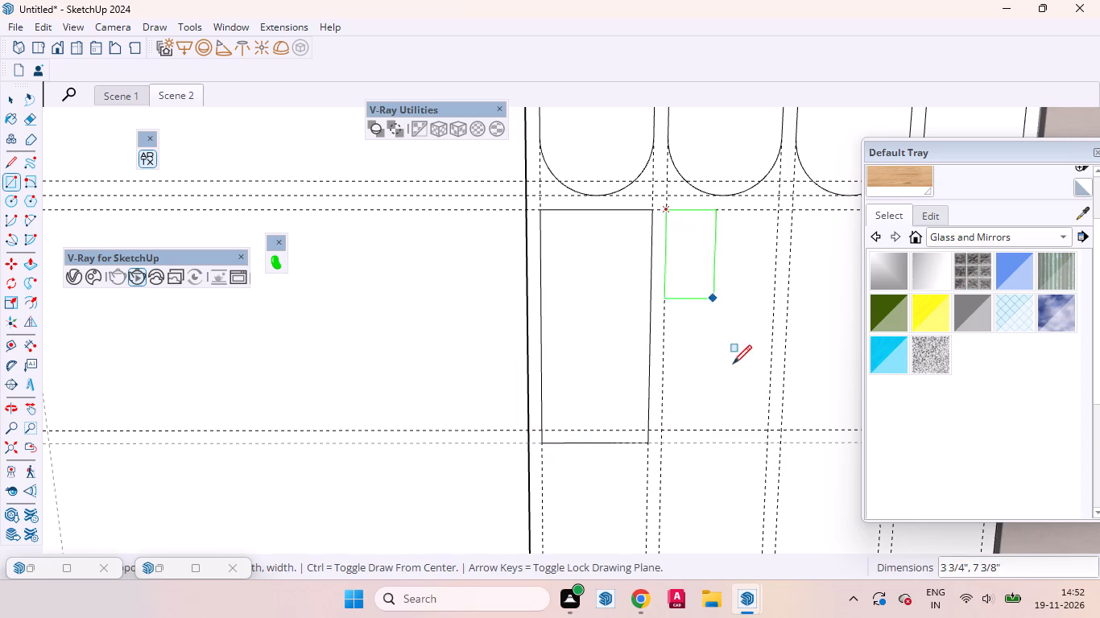
left_click(765, 440)
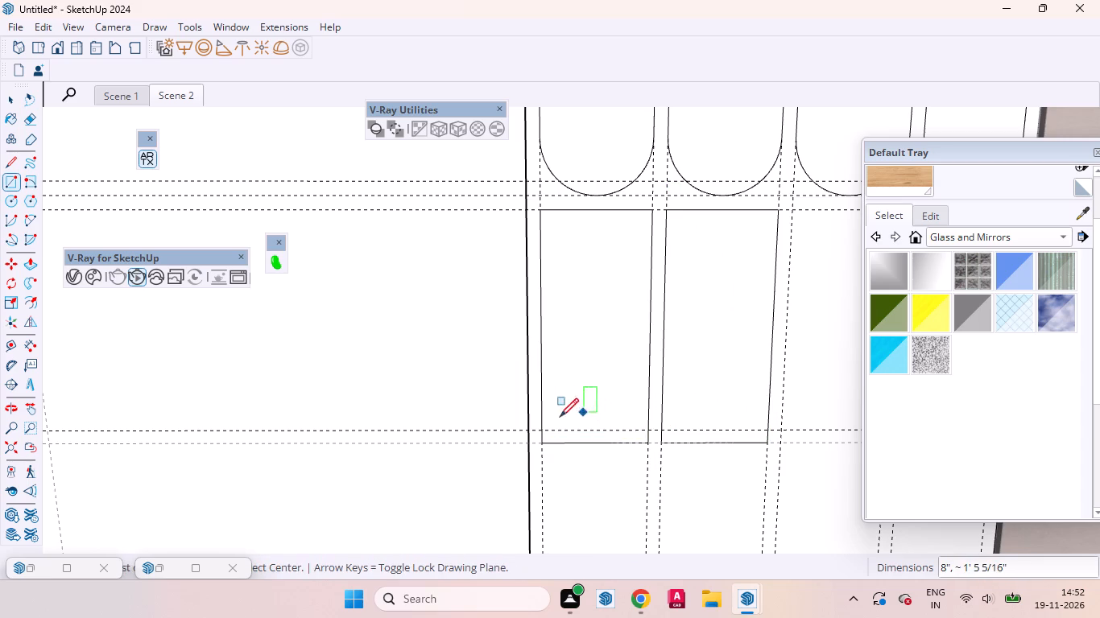
scroll(531, 427, "down", 5)
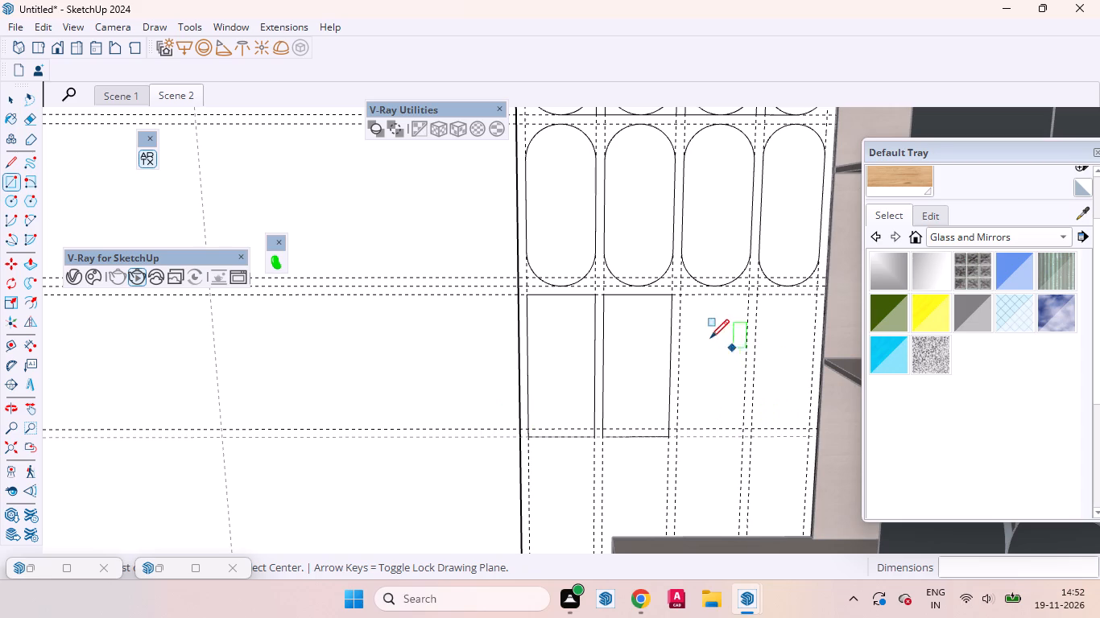
left_click(684, 296)
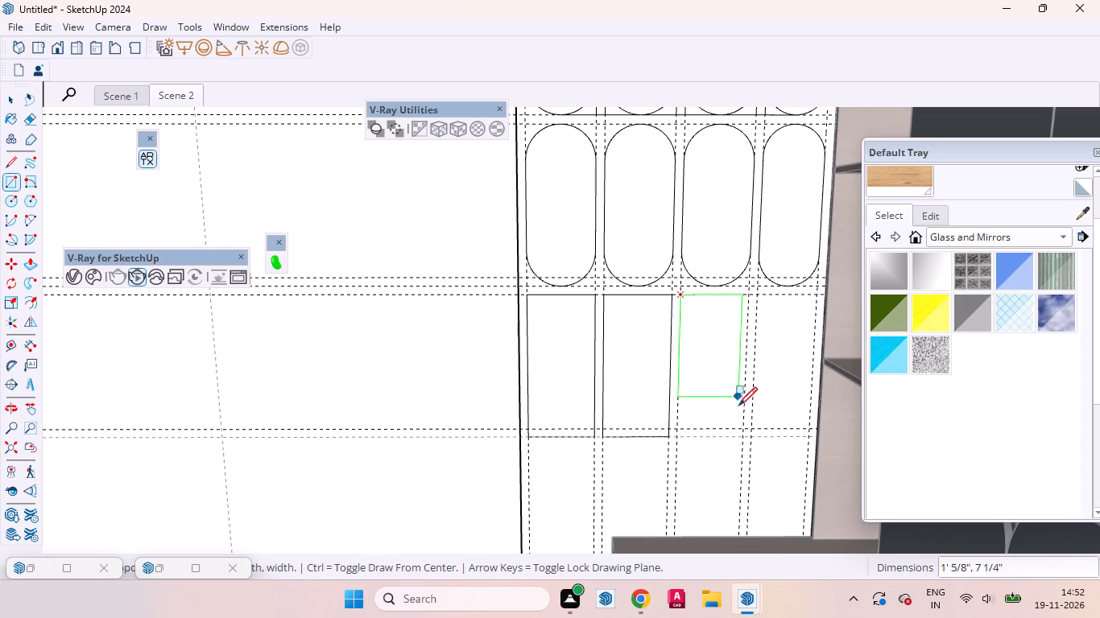
left_click(742, 434)
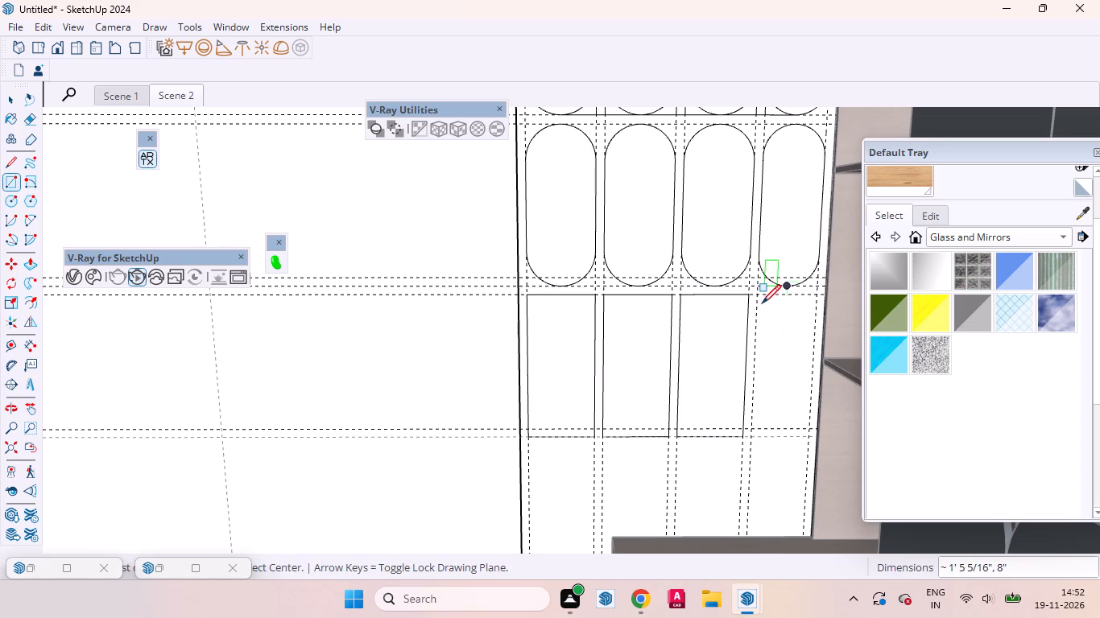
Draw a 7" by about 1' 5 5/16" rectangle in the fourth bay's fourth column, between its guide intersections.
left_click(759, 297)
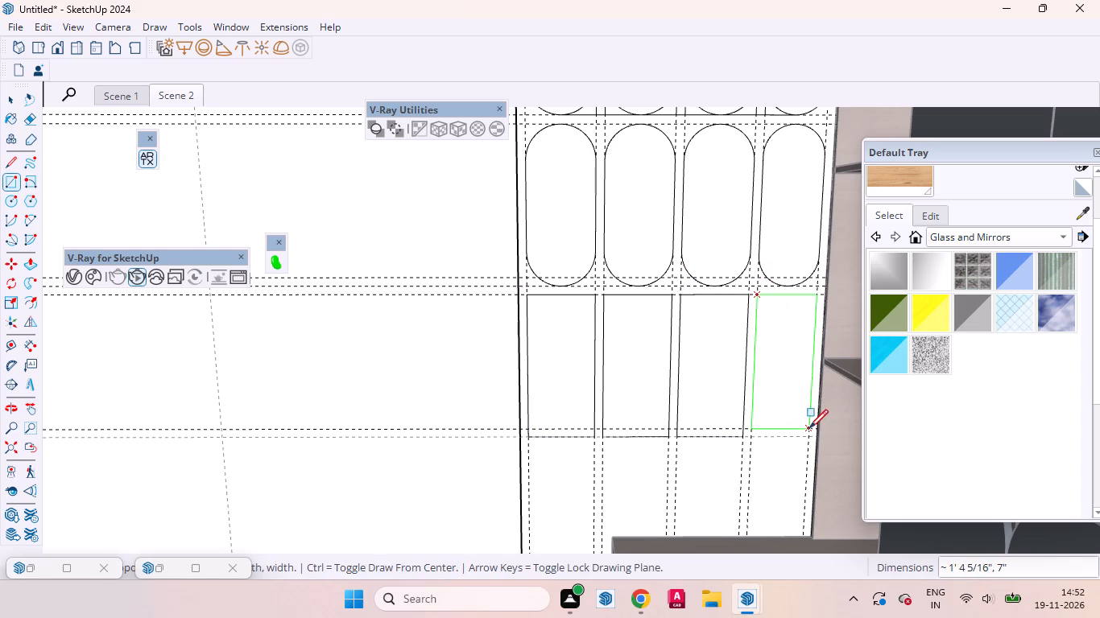
left_click(809, 435)
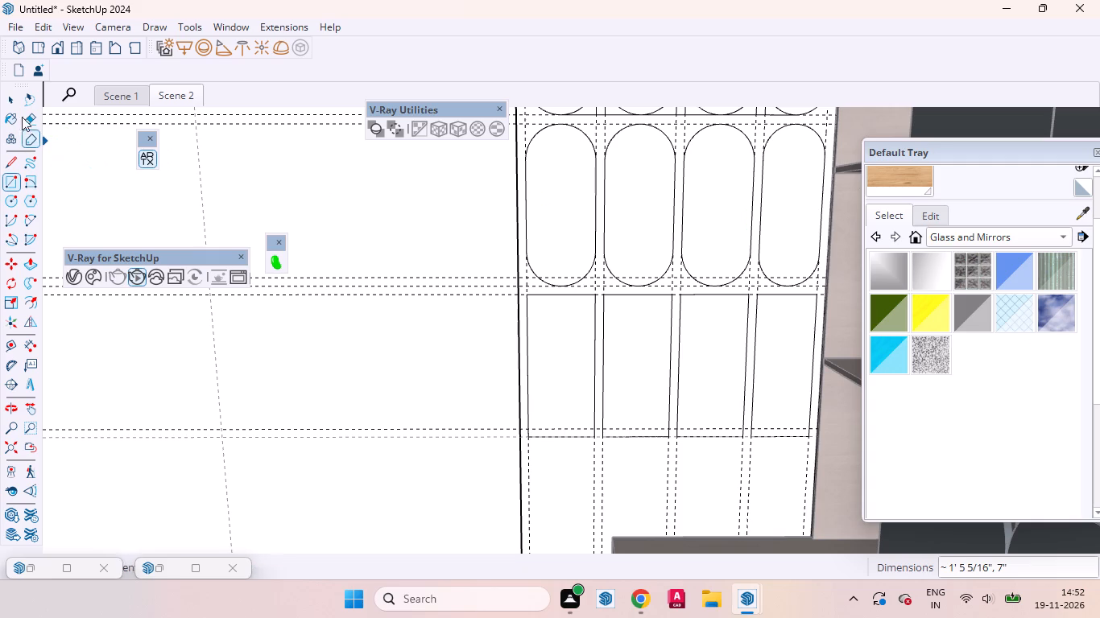
left_click(14, 105)
Round all four corners of the fourth bay's fourth panel with tangent arcs about 4 15/16" long from its bottom and top edge midpoints.
key("a")
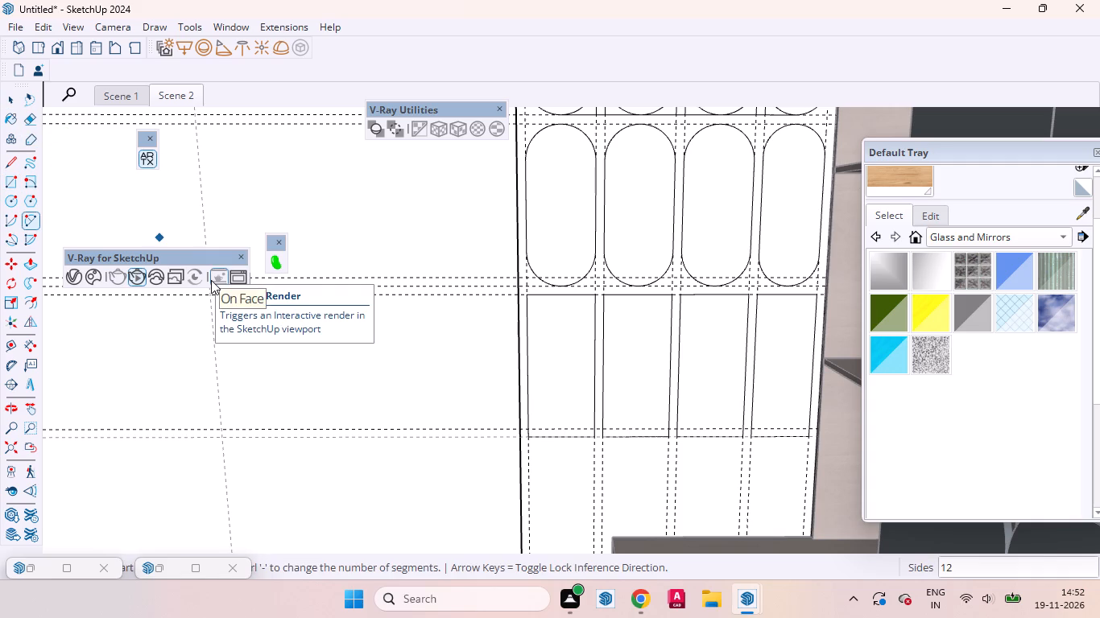
scroll(788, 428, "up", 6)
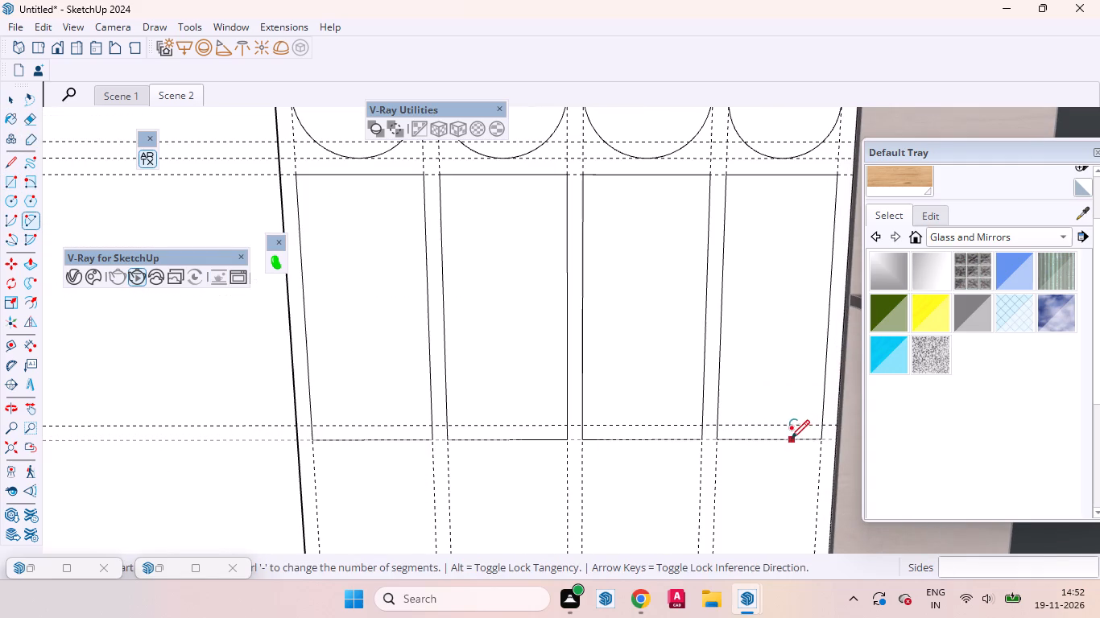
left_click(772, 440)
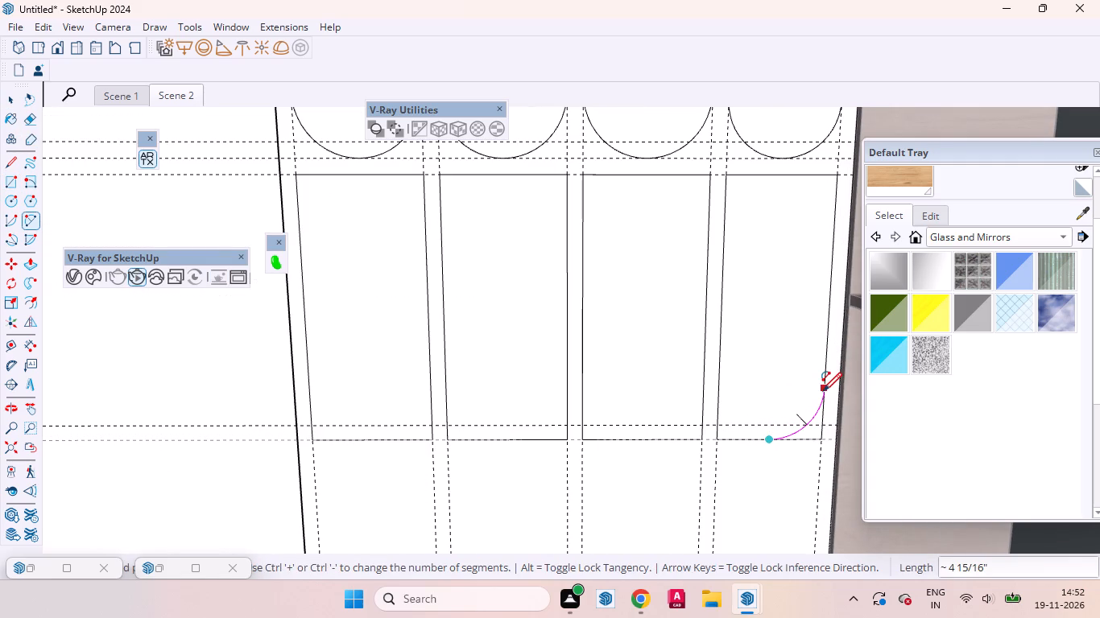
double_click(823, 391)
left_click(766, 441)
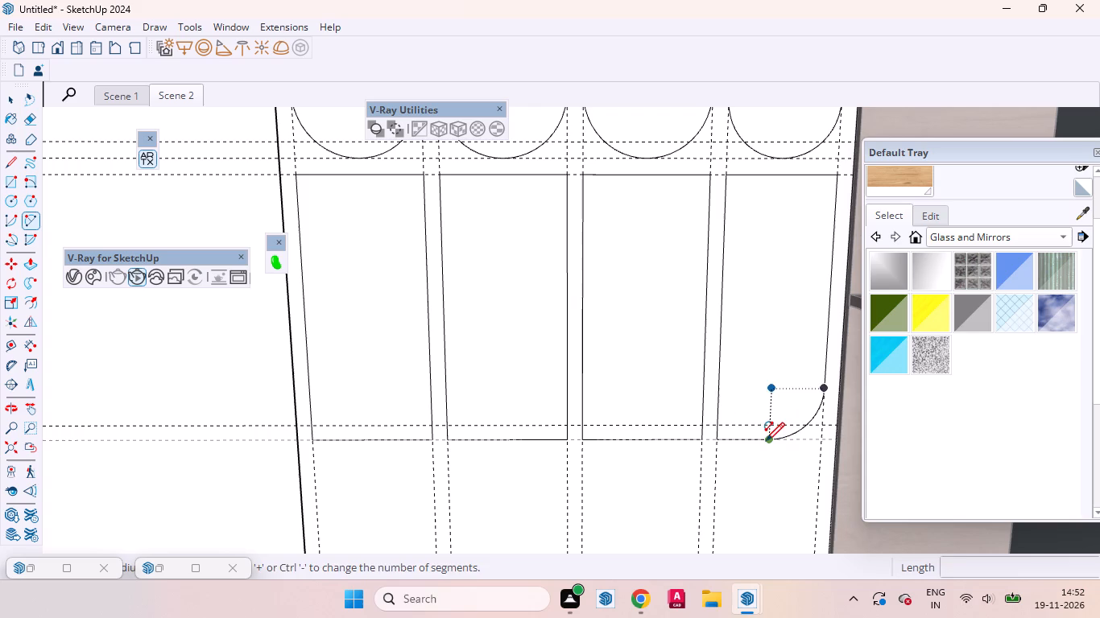
double_click(720, 387)
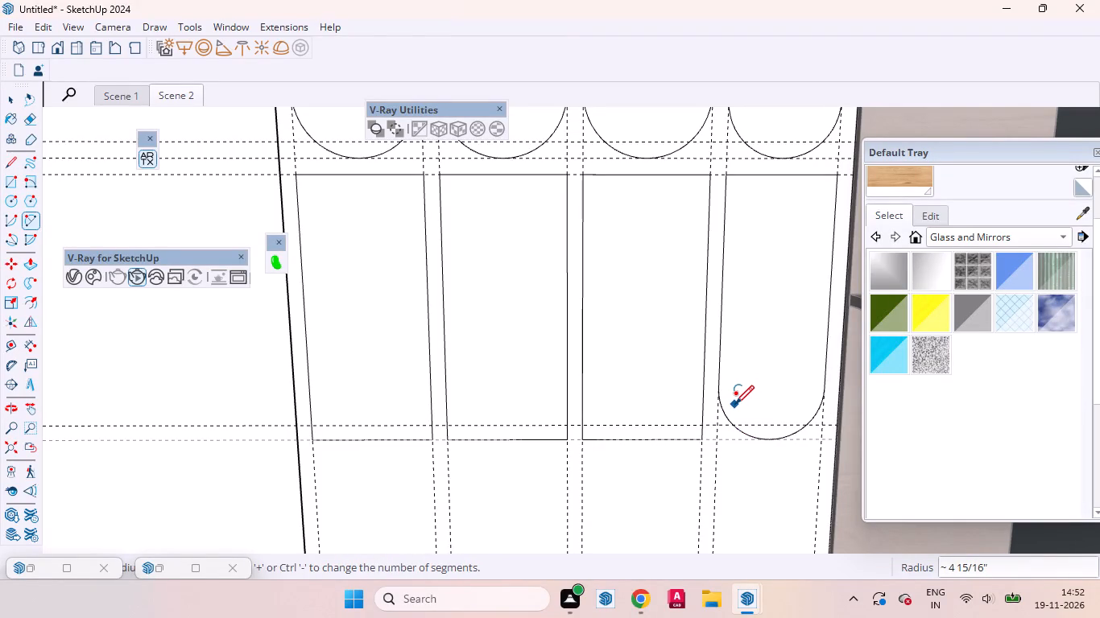
scroll(645, 517, "down", 1)
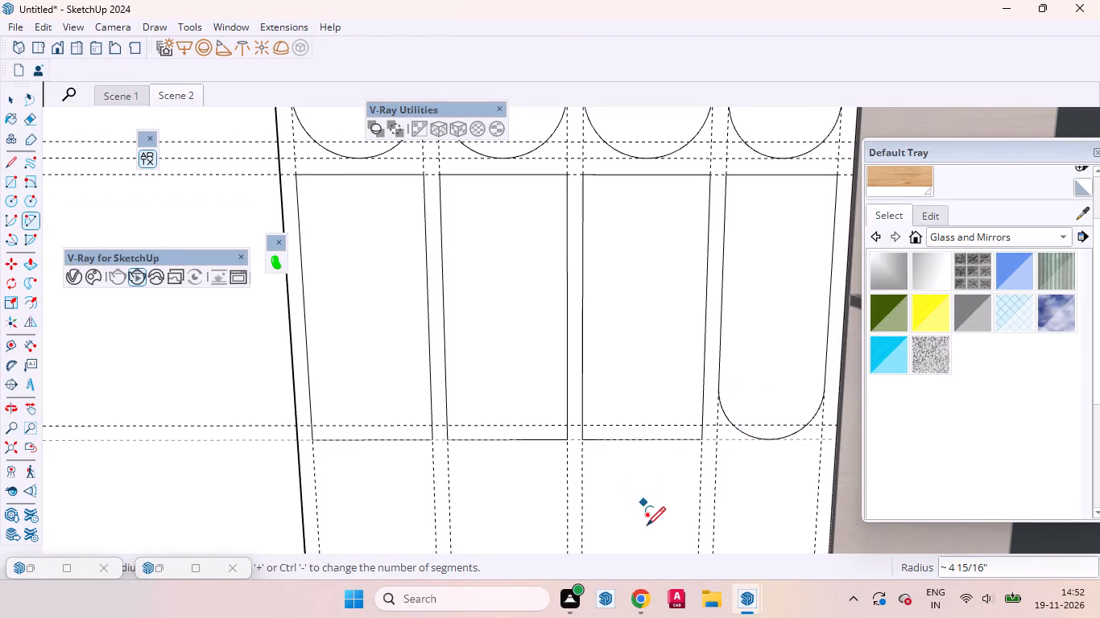
scroll(647, 525, "down", 1)
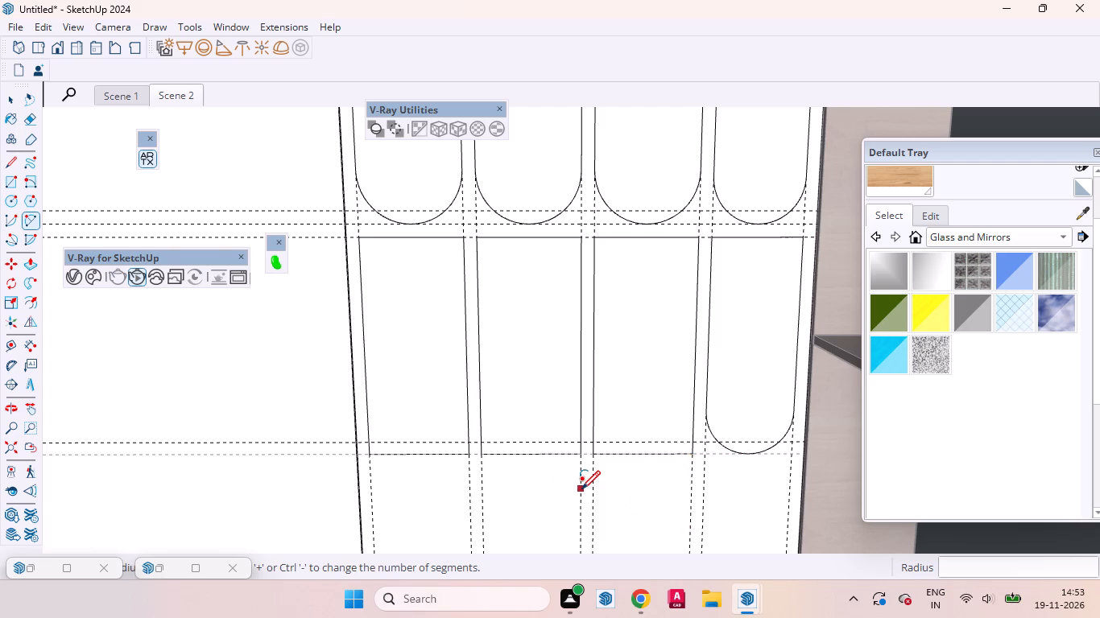
left_click(759, 235)
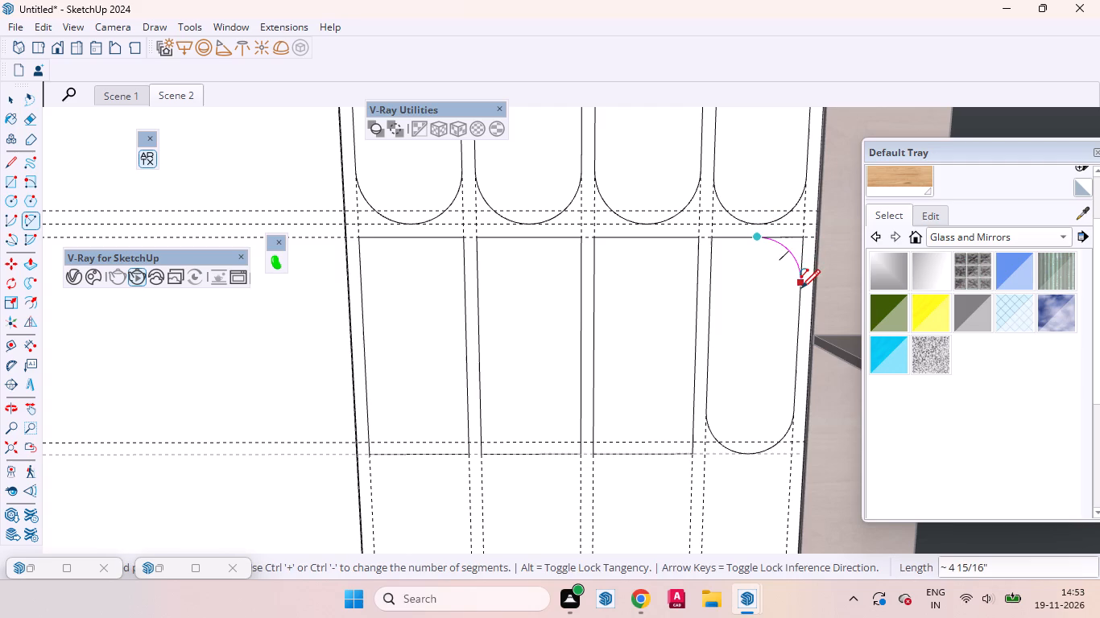
double_click(801, 284)
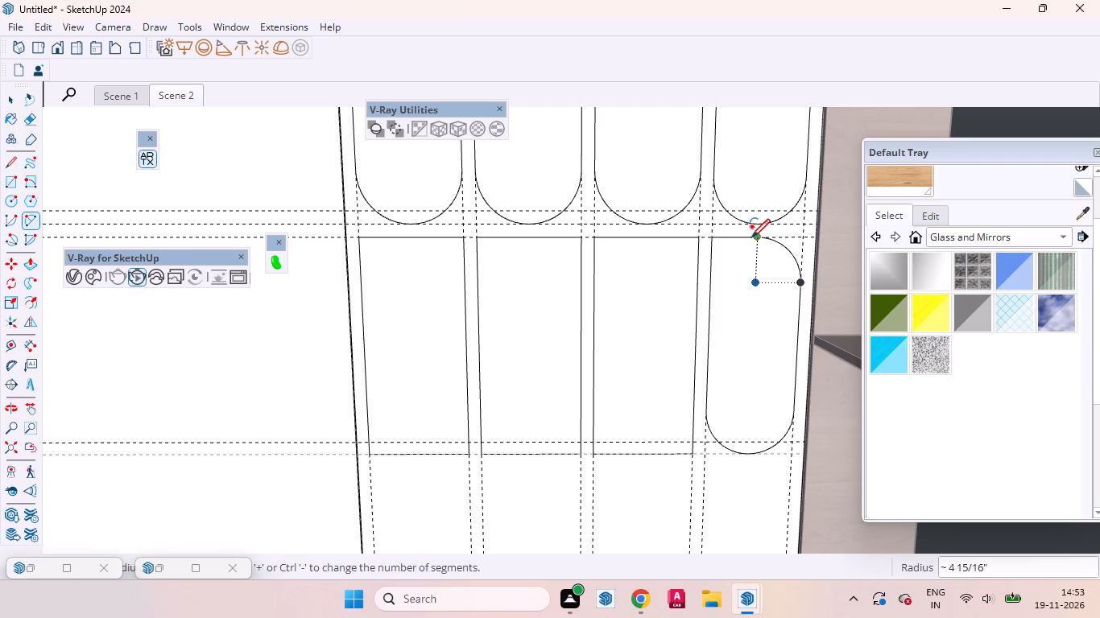
left_click(755, 239)
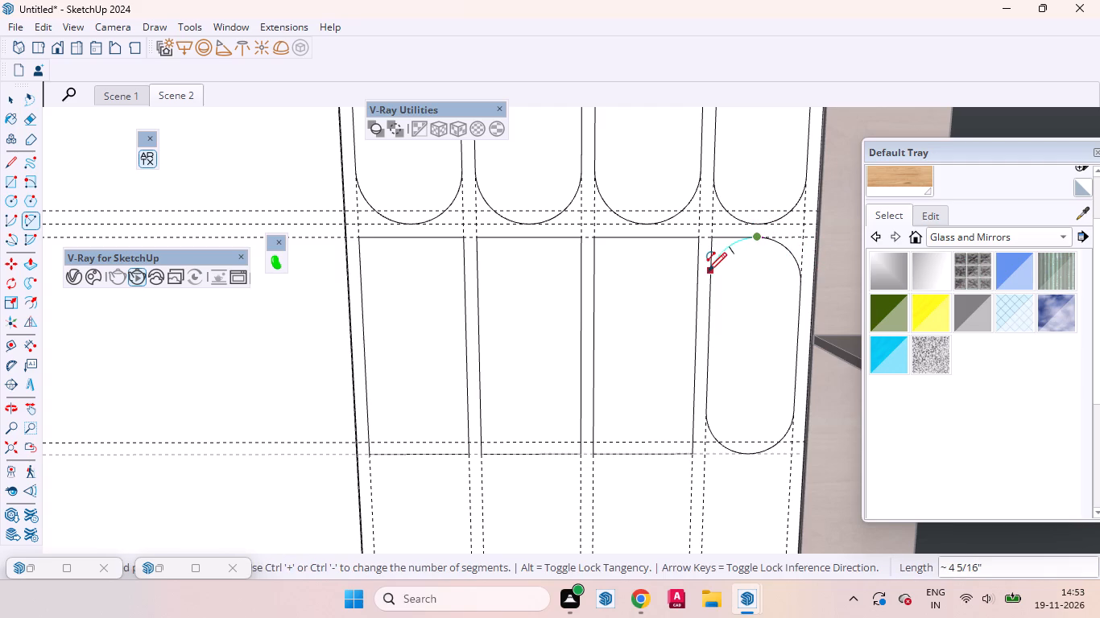
double_click(707, 285)
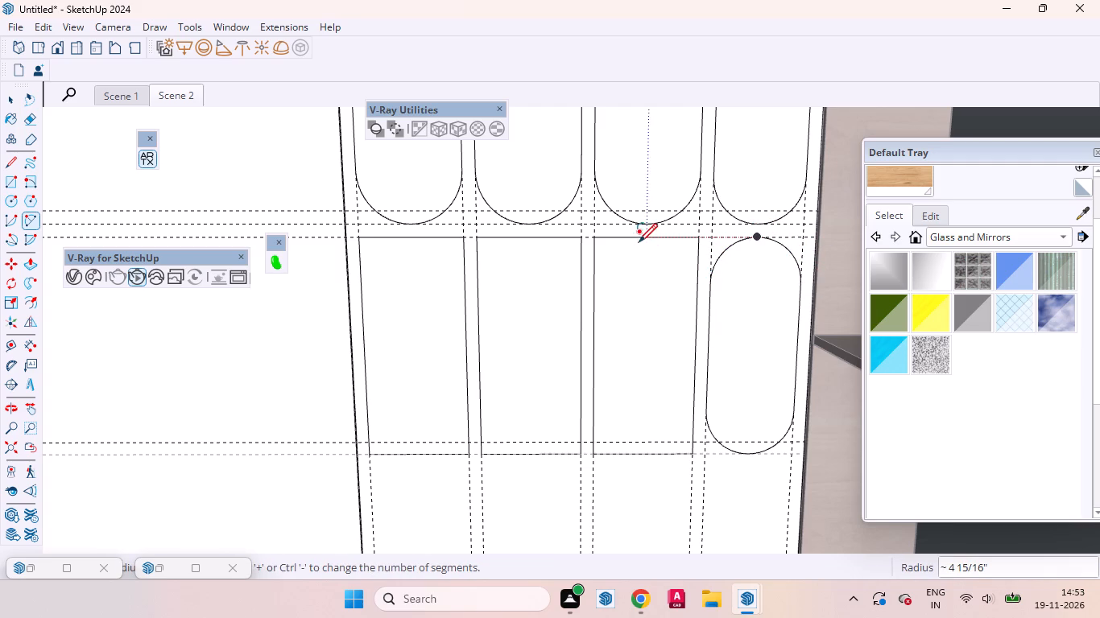
Round all four corners of the fourth bay's third panel with tangent arcs about 5 11/16" long from its top and bottom edge midpoints.
left_click(642, 240)
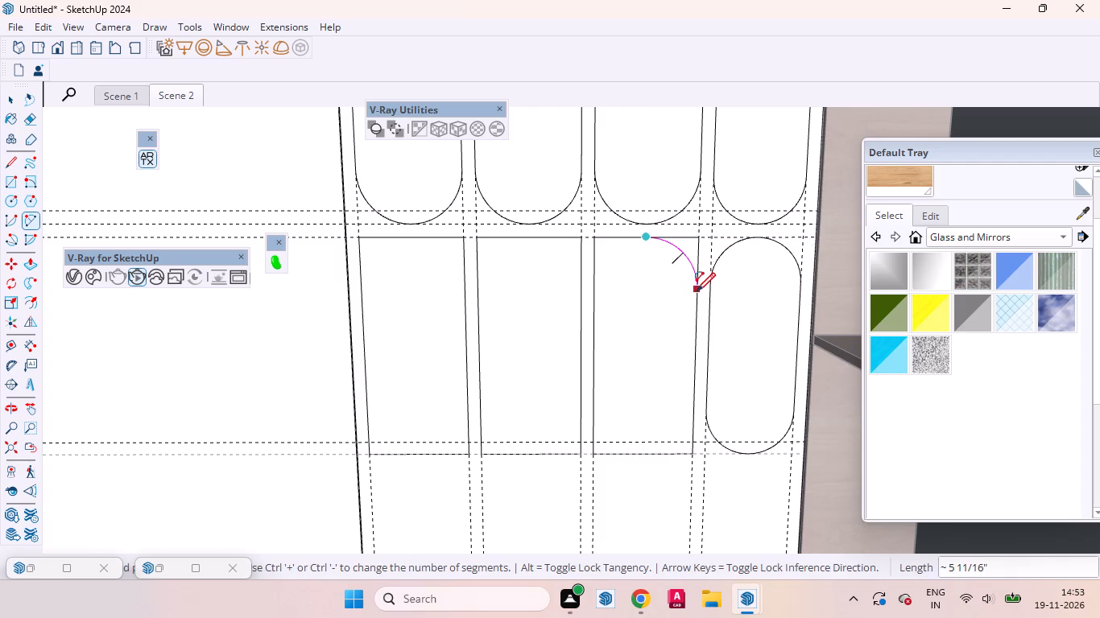
double_click(697, 291)
left_click(646, 241)
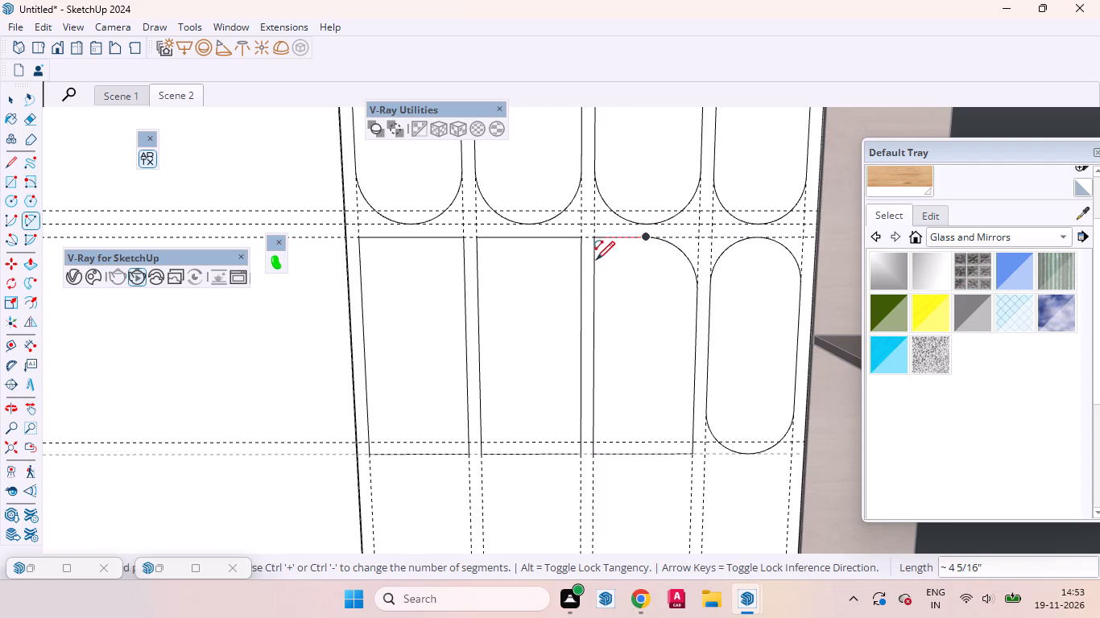
double_click(591, 290)
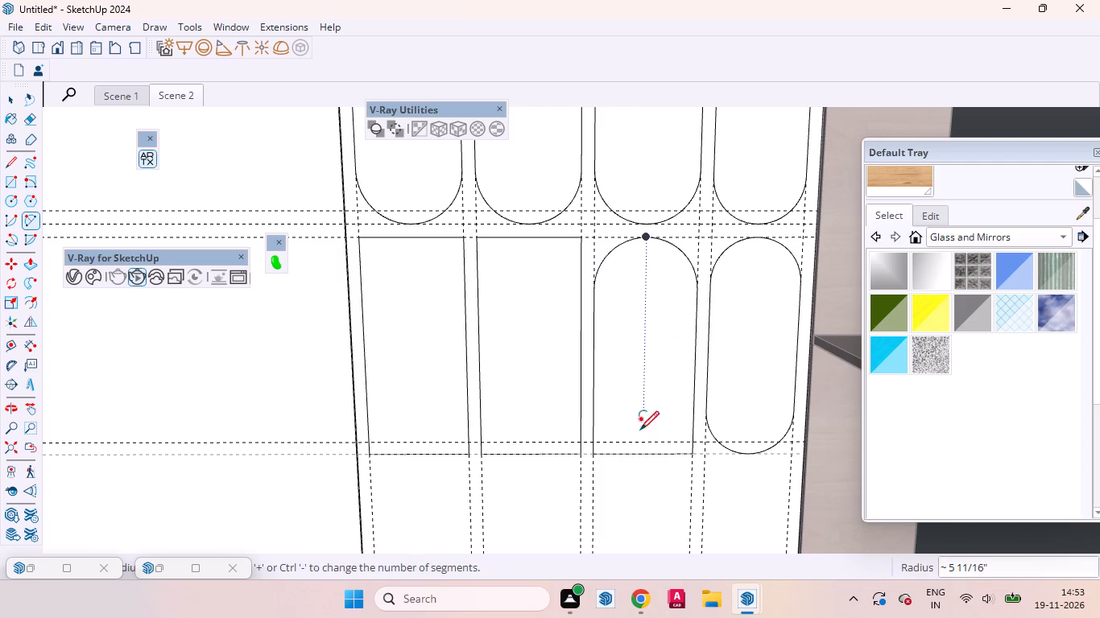
left_click(639, 455)
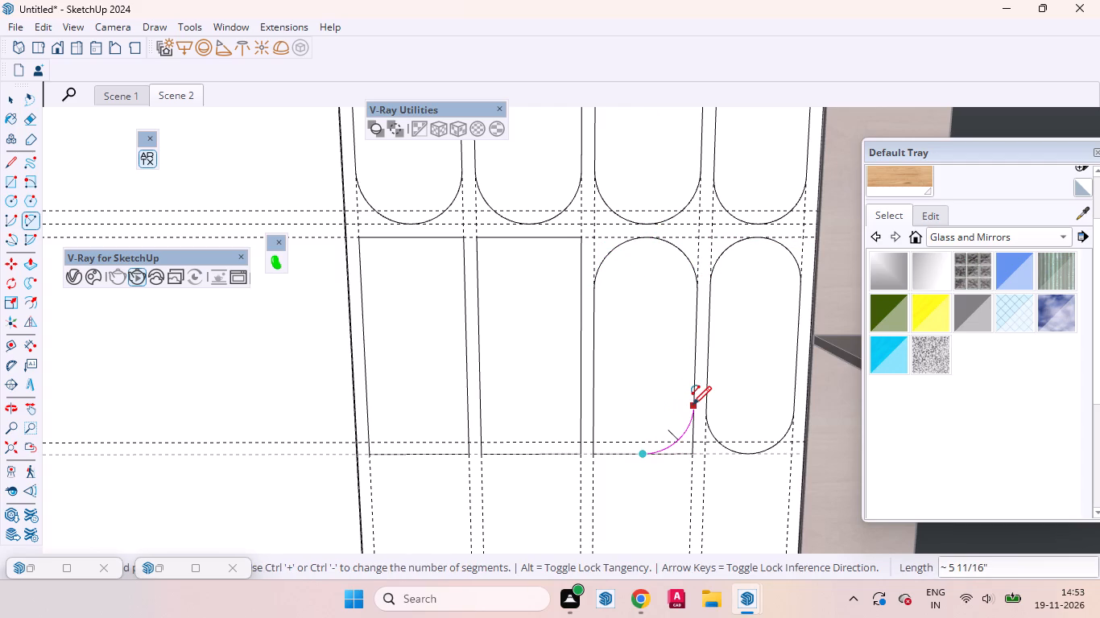
double_click(693, 408)
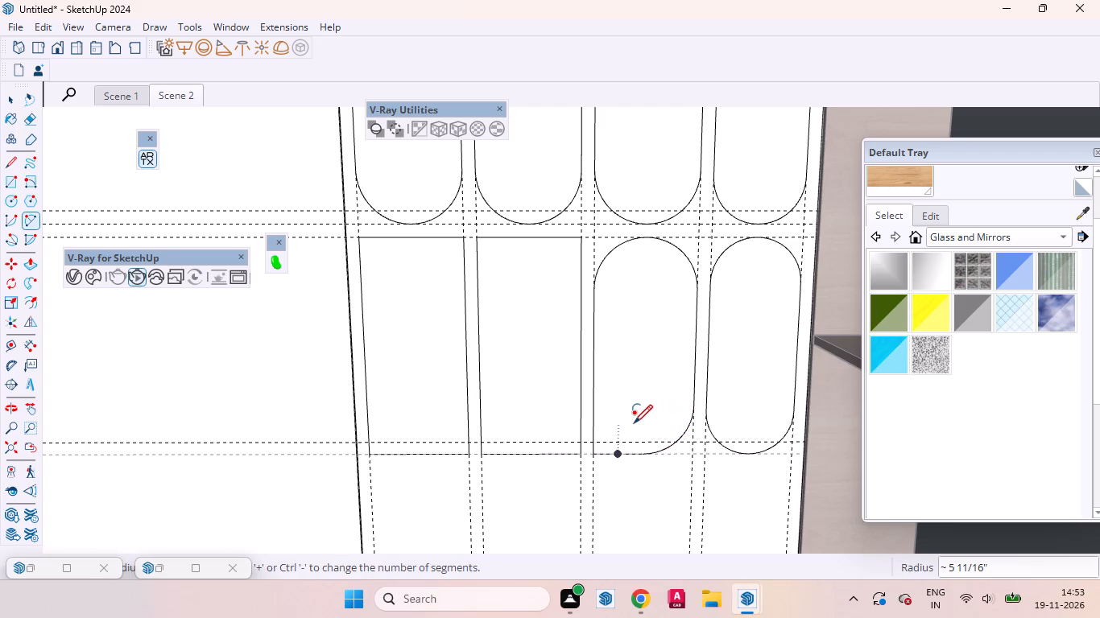
left_click(643, 454)
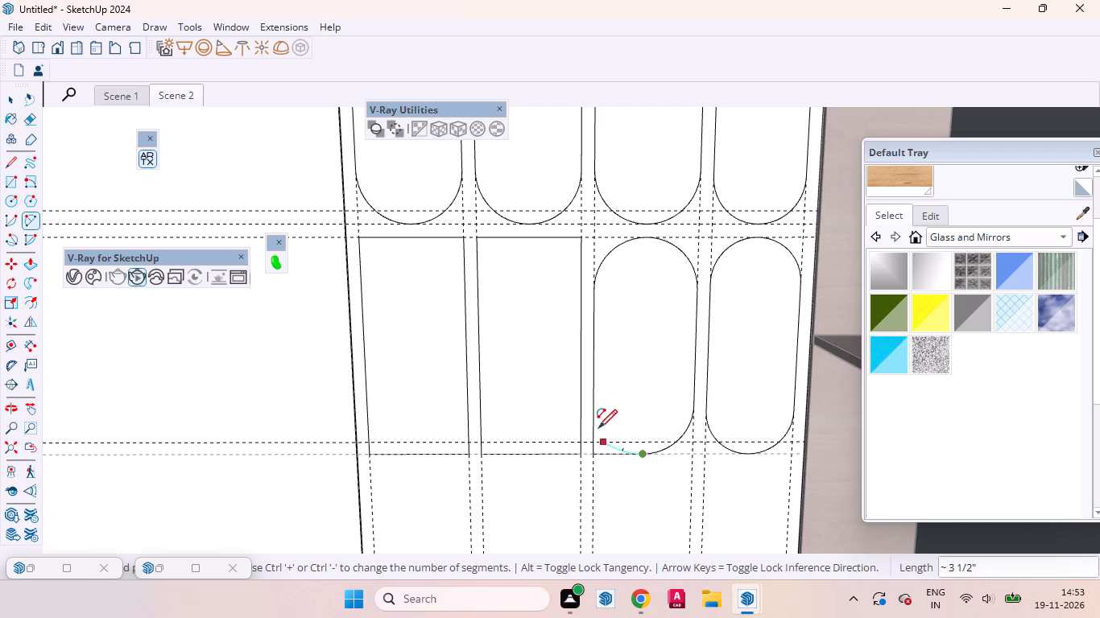
double_click(596, 406)
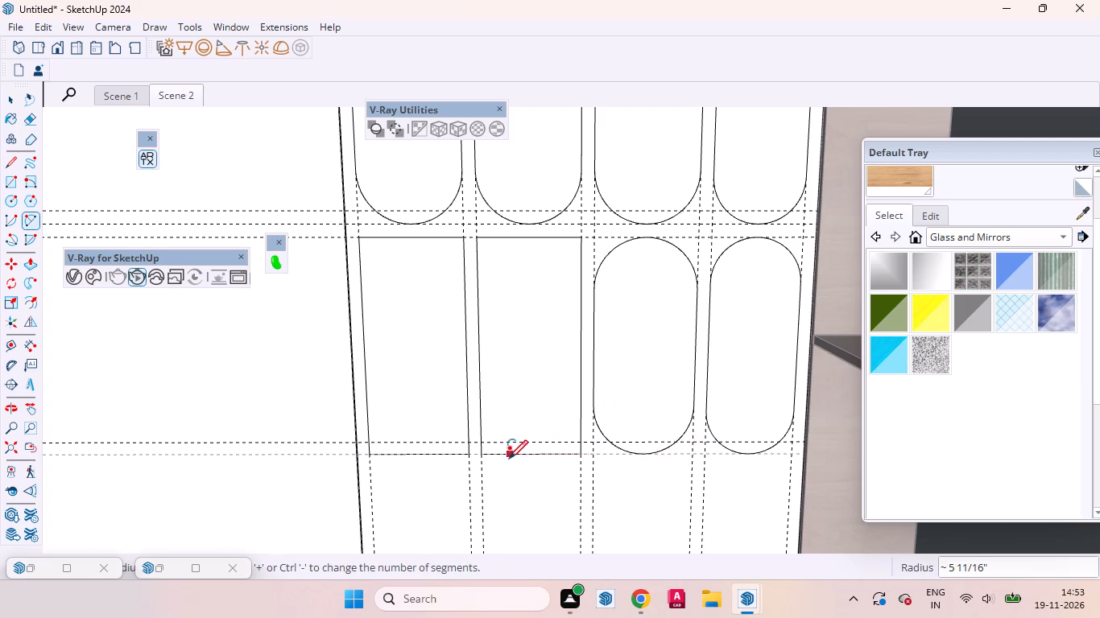
Round all four corners of the fourth bay's second panel with tangent arcs about 5 11/16" long from its bottom and top edge midpoints.
left_click(527, 455)
double_click(579, 410)
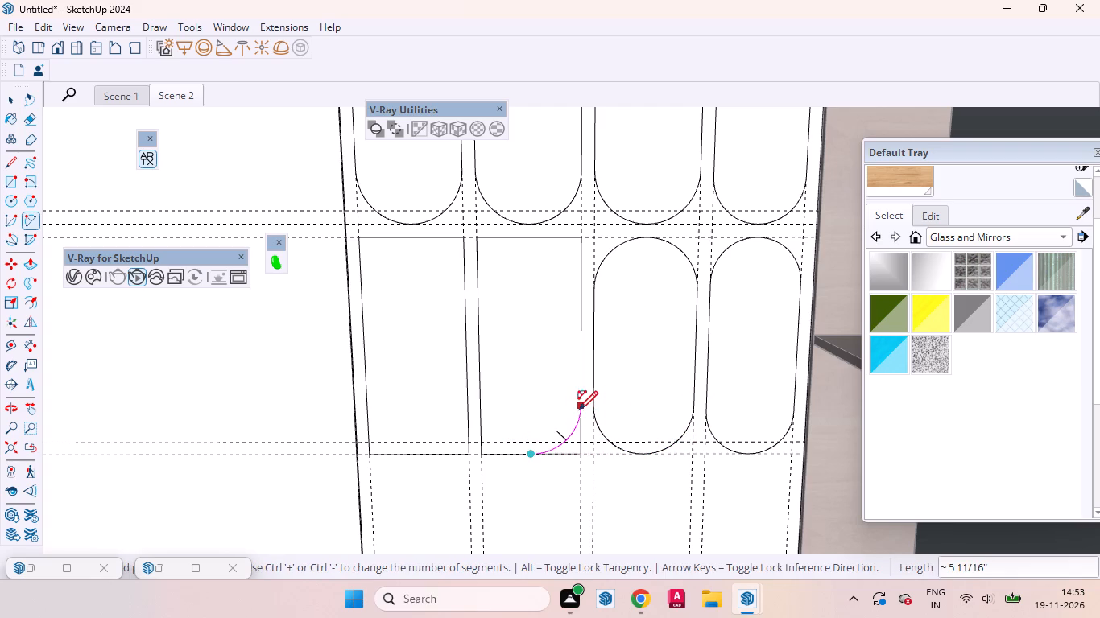
left_click(528, 454)
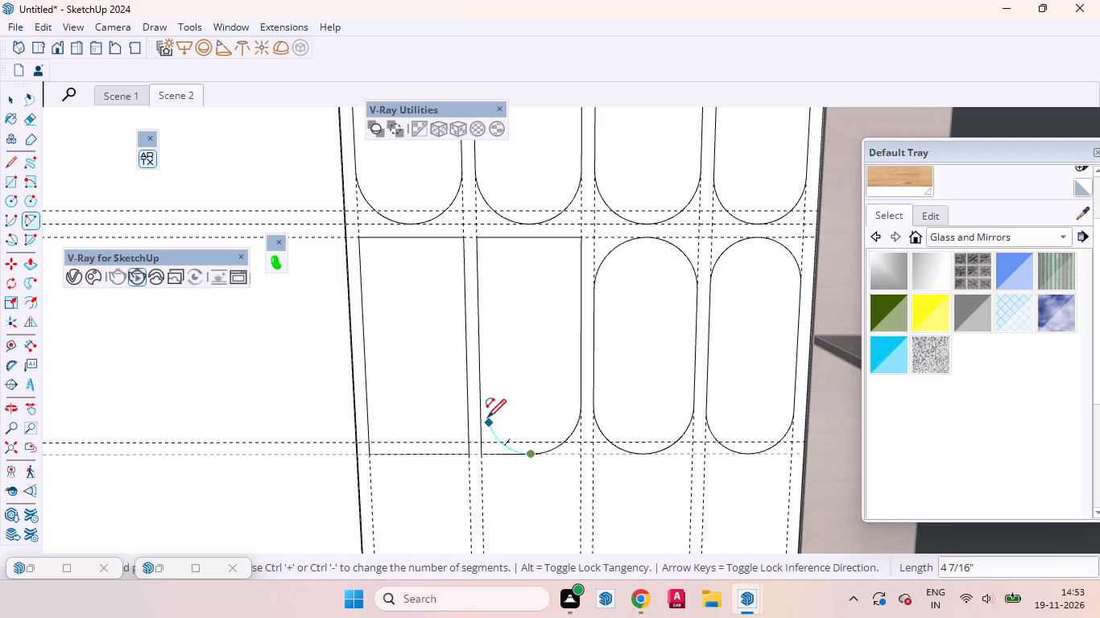
double_click(481, 406)
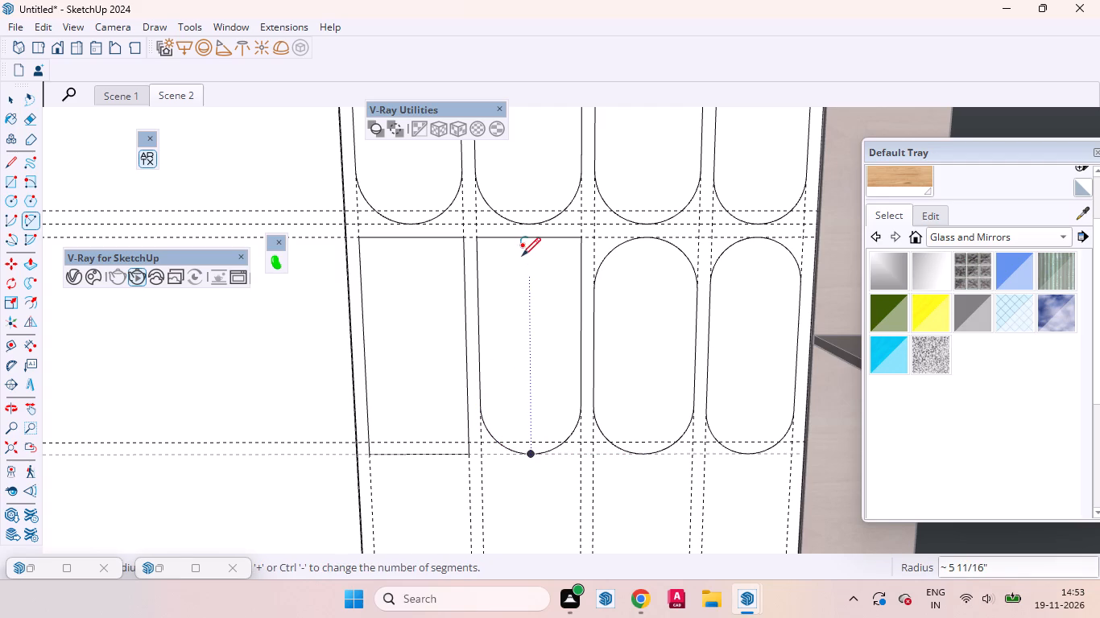
left_click(524, 240)
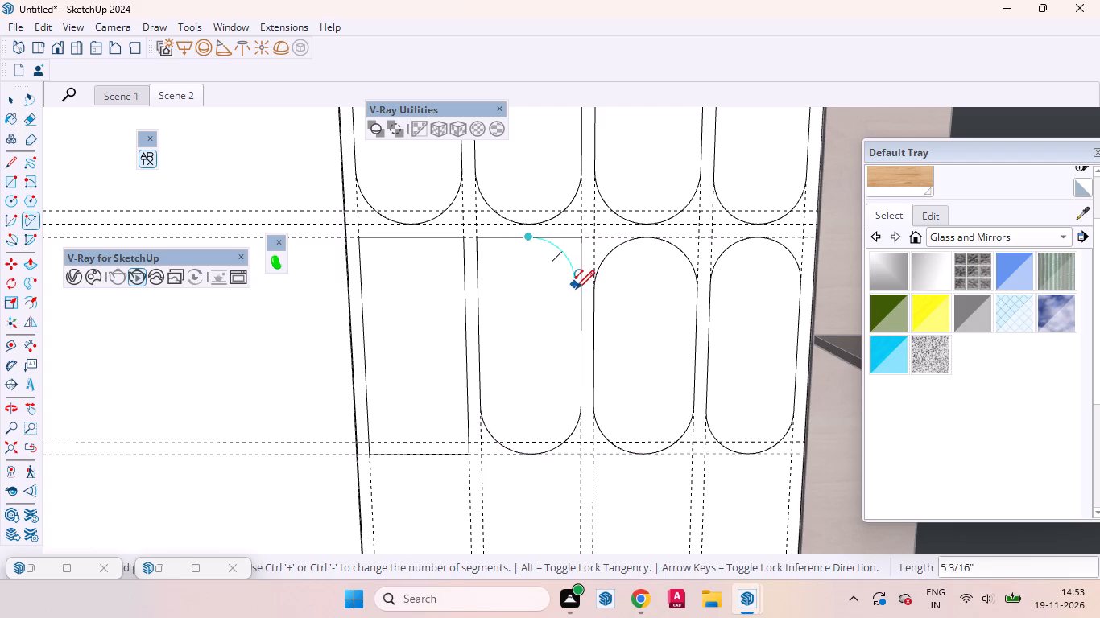
double_click(578, 295)
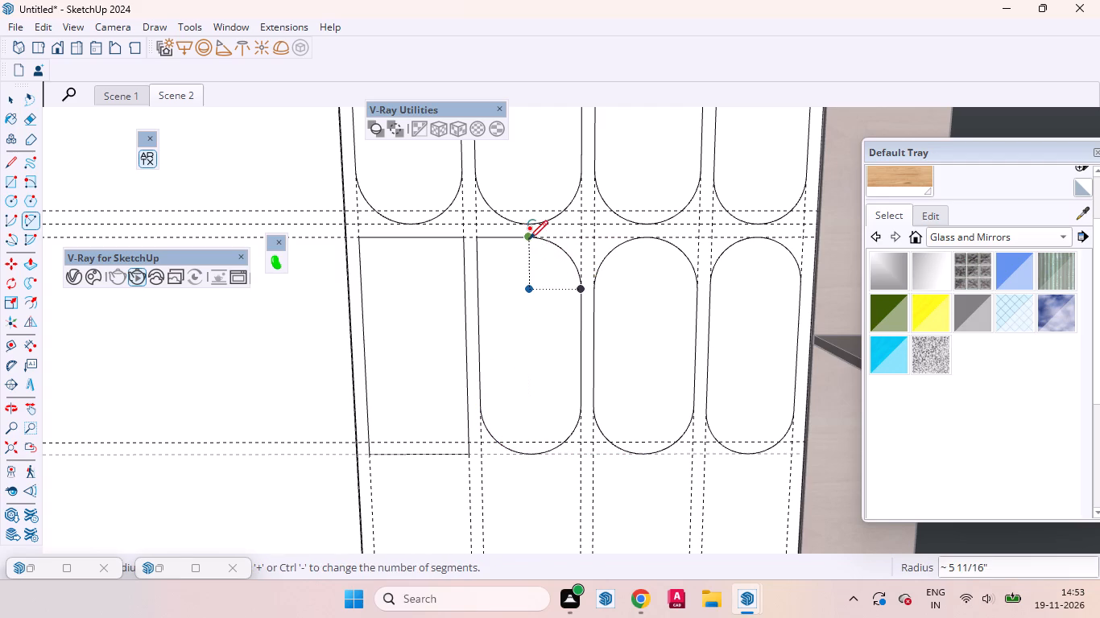
left_click(529, 239)
double_click(479, 286)
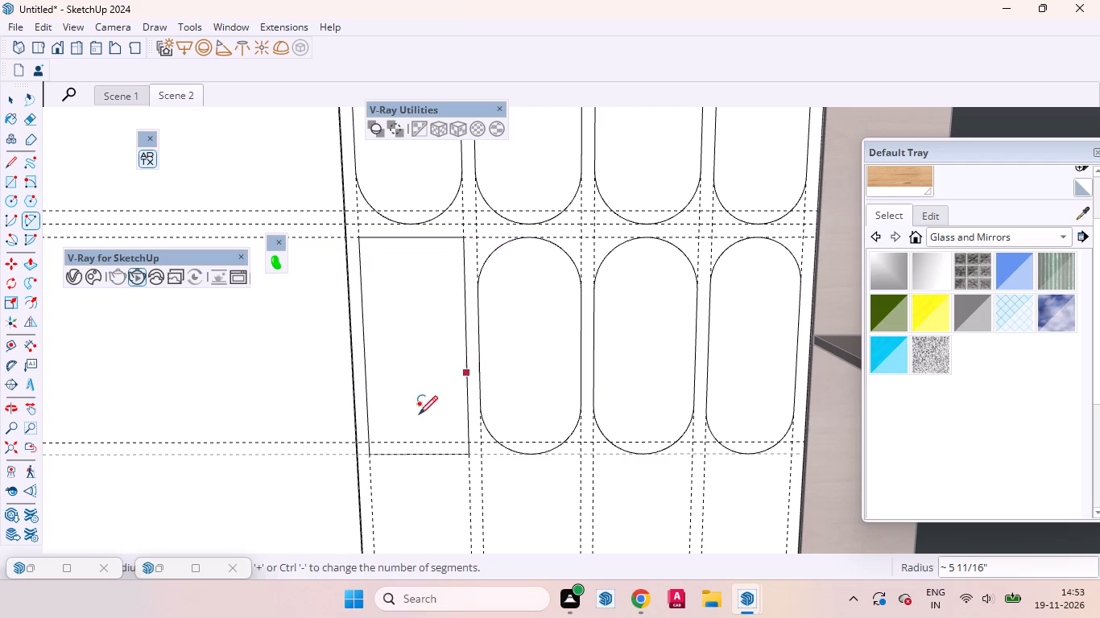
Round all four corners of the fourth bay's first panel with tangent arcs about 5 11/16" long from its bottom and top edge midpoints.
left_click(415, 455)
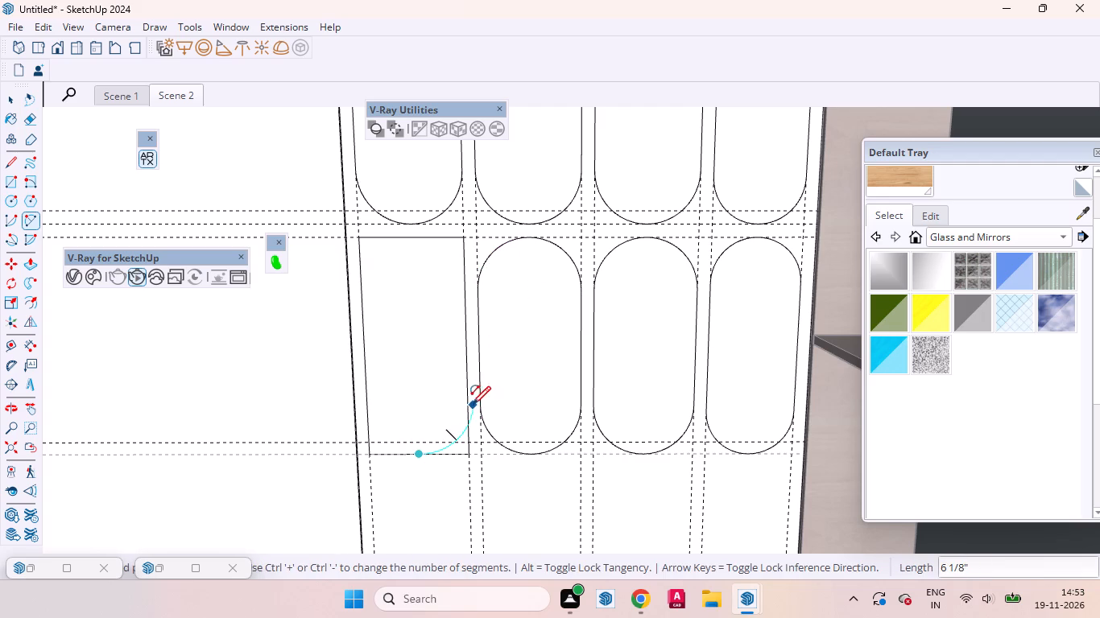
double_click(467, 409)
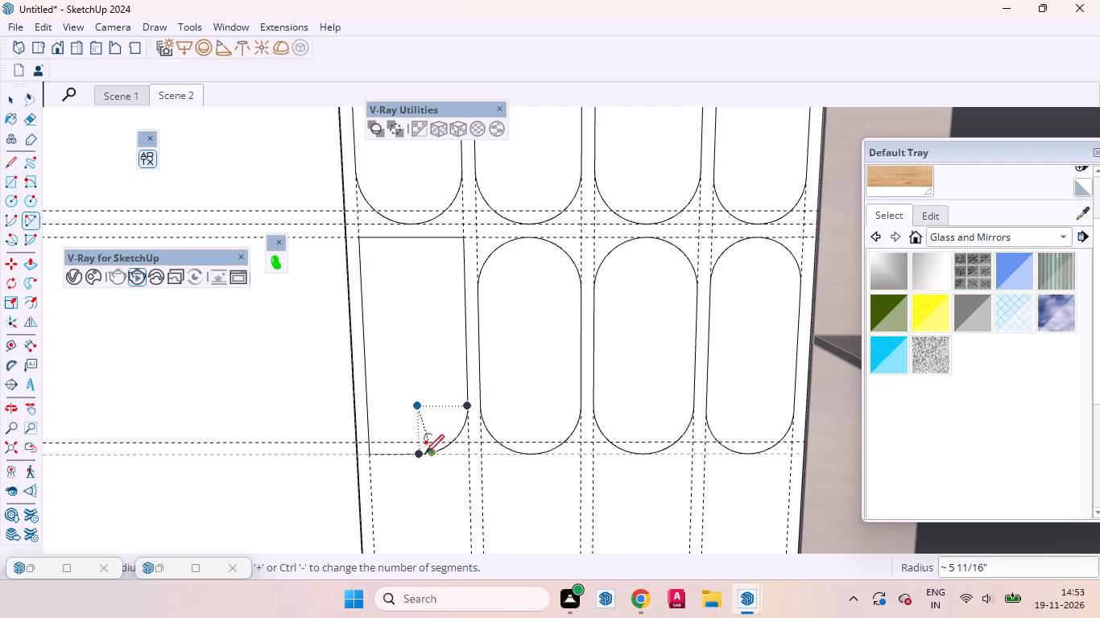
left_click(417, 456)
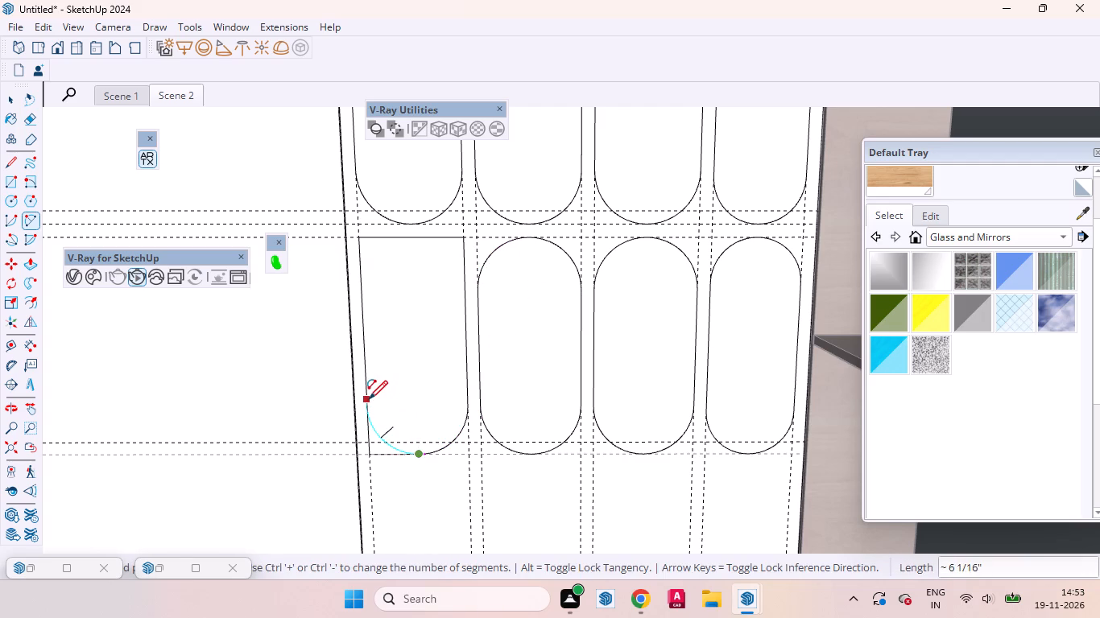
double_click(370, 404)
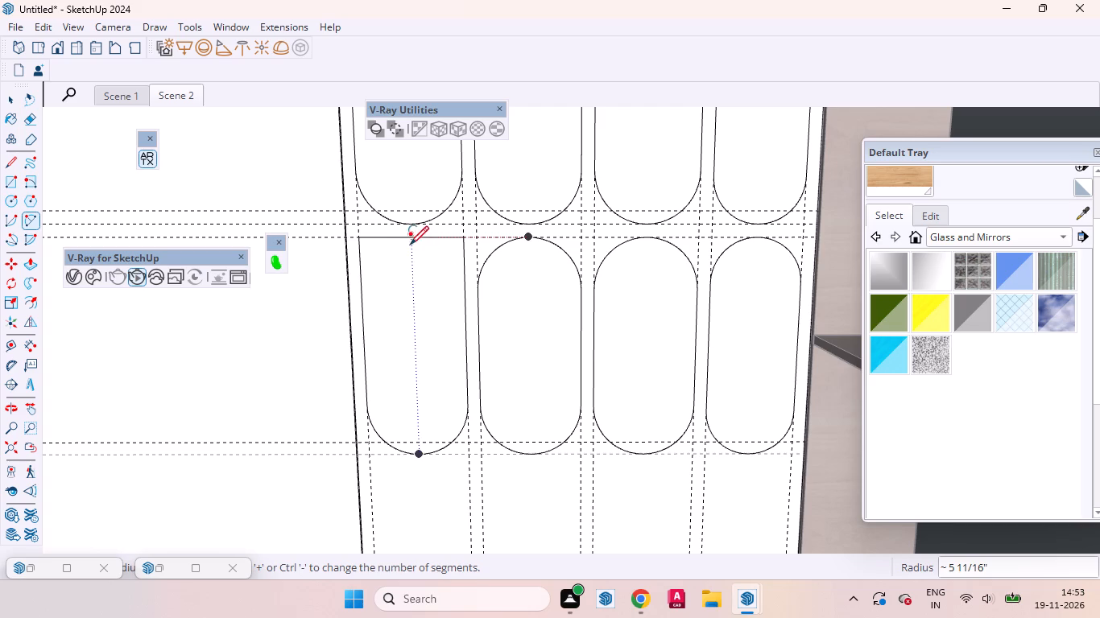
left_click(411, 239)
double_click(464, 288)
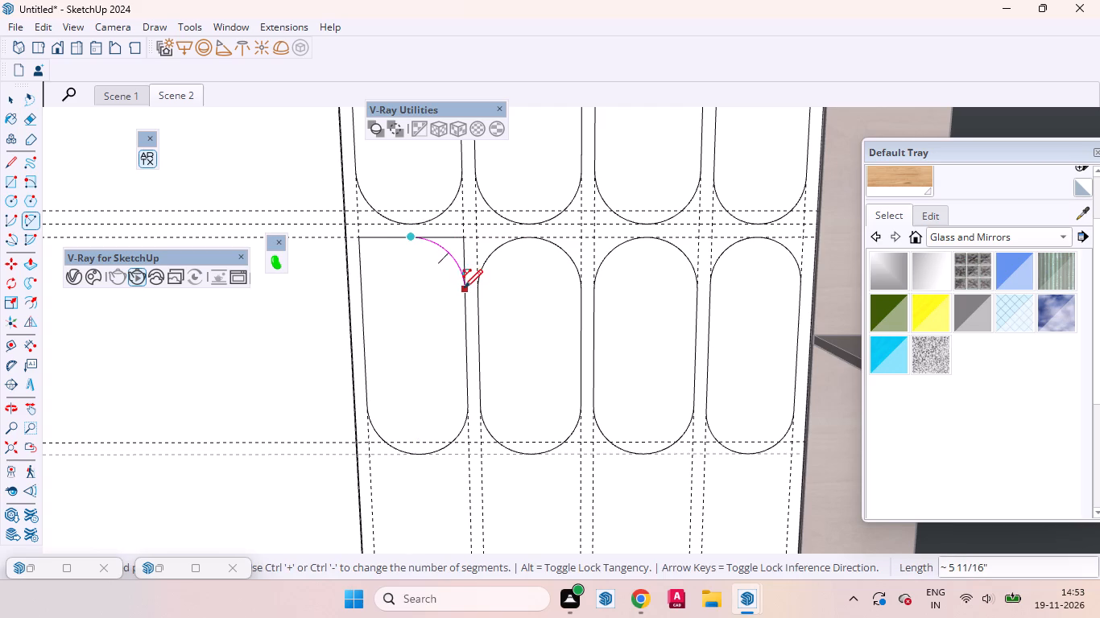
left_click(411, 237)
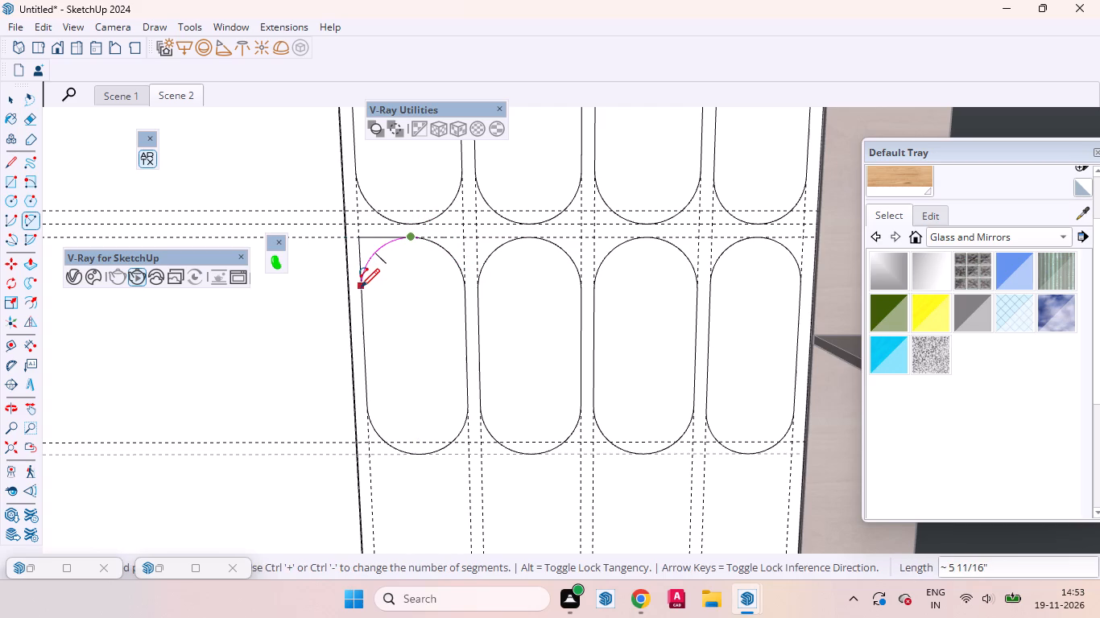
double_click(361, 289)
Add a horizontal guide 1" below the guide along the bottom of the fourth bay's panels.
scroll(432, 295, "down", 12)
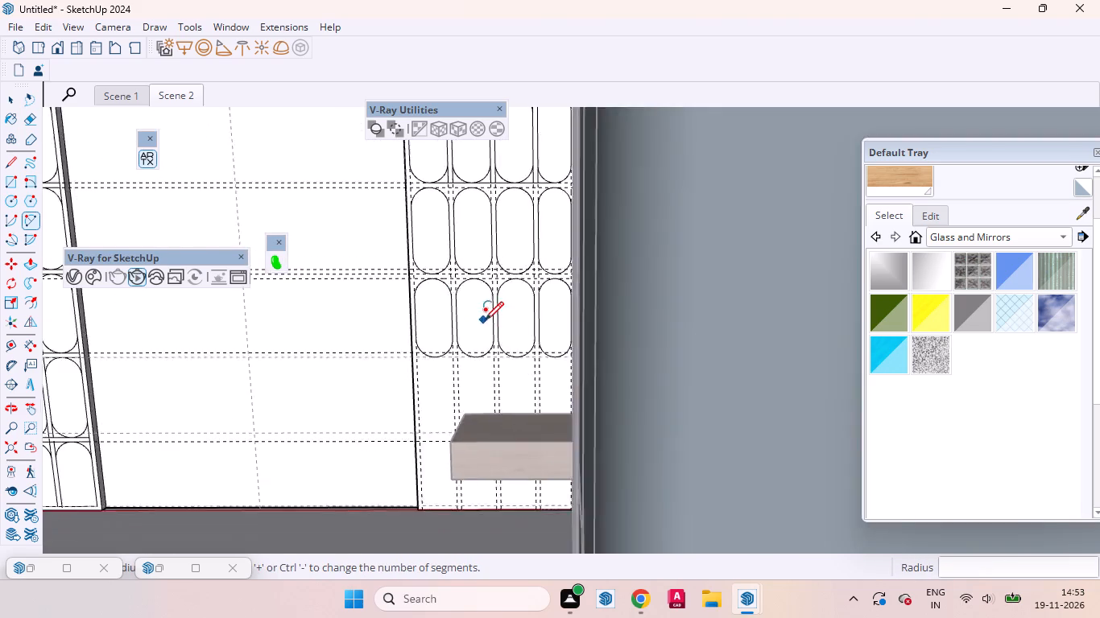
scroll(485, 320, "down", 3)
middle_click_drag(514, 411, 556, 406)
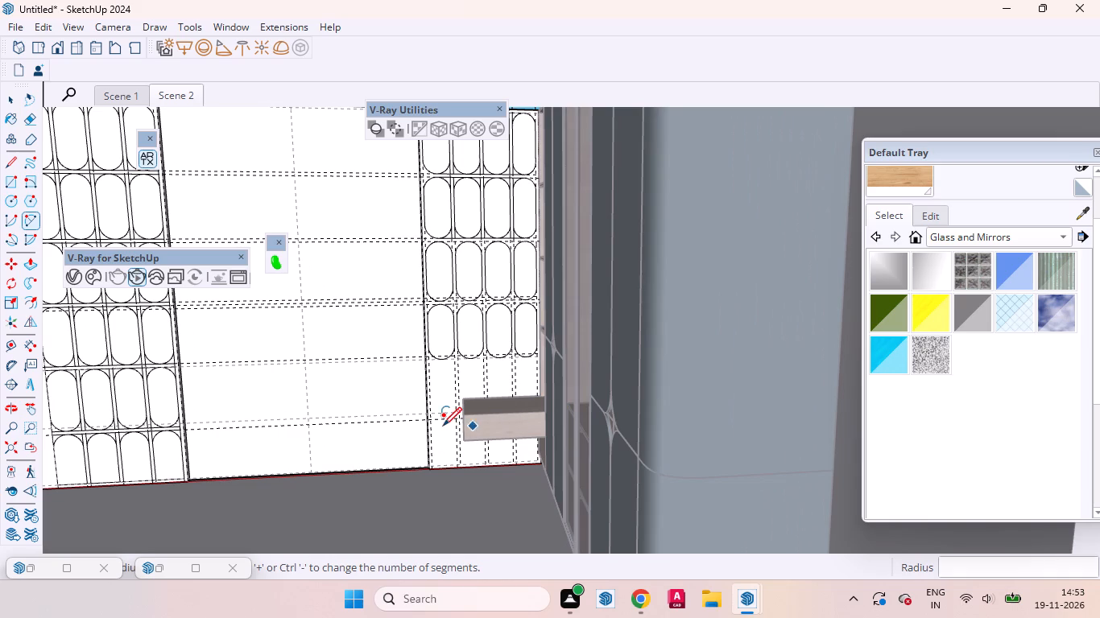
scroll(448, 398, "up", 5)
scroll(518, 443, "down", 5)
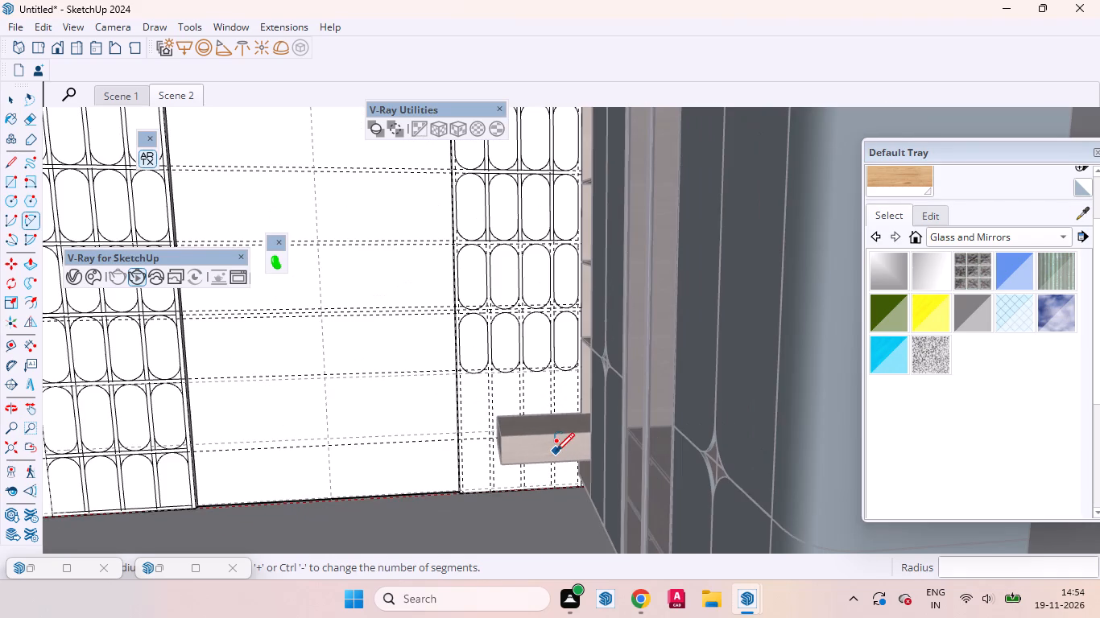
key("space")
scroll(466, 378, "up", 5)
scroll(563, 397, "down", 4)
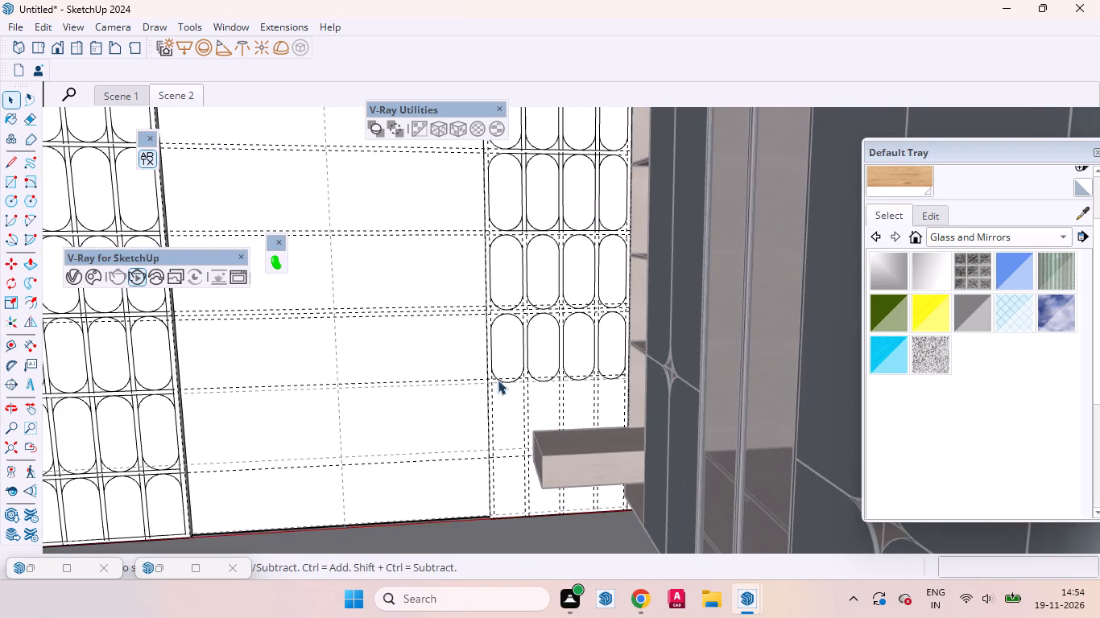
middle_click_drag(489, 359, 485, 344)
scroll(515, 361, "up", 10)
scroll(592, 406, "down", 6)
scroll(661, 426, "up", 1)
scroll(662, 427, "down", 4)
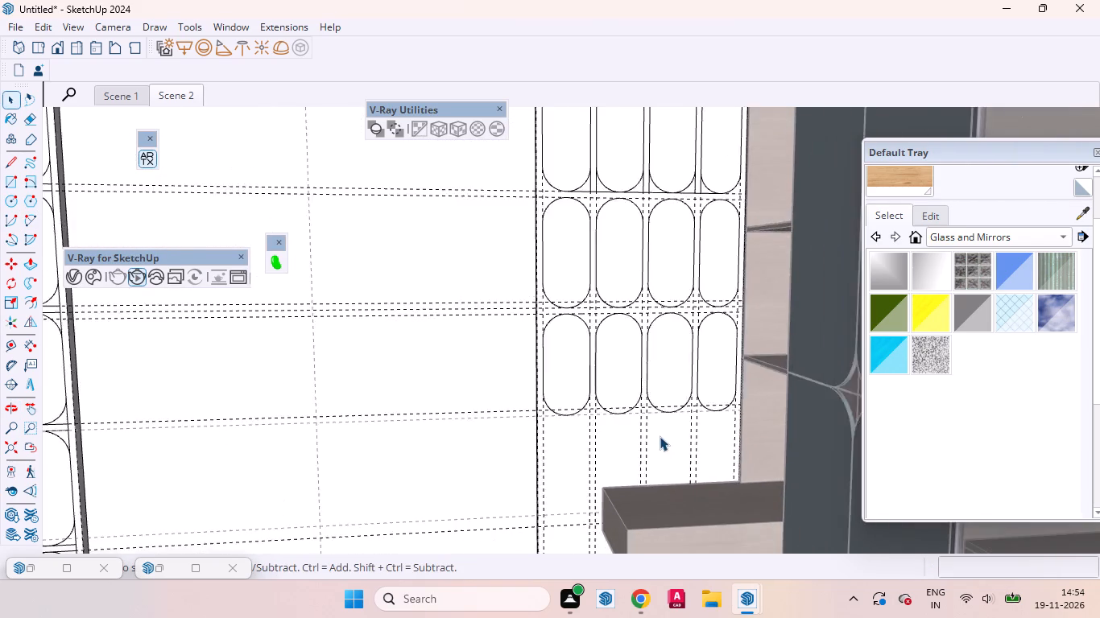
scroll(660, 436, "down", 7)
middle_click_drag(595, 424, 546, 402)
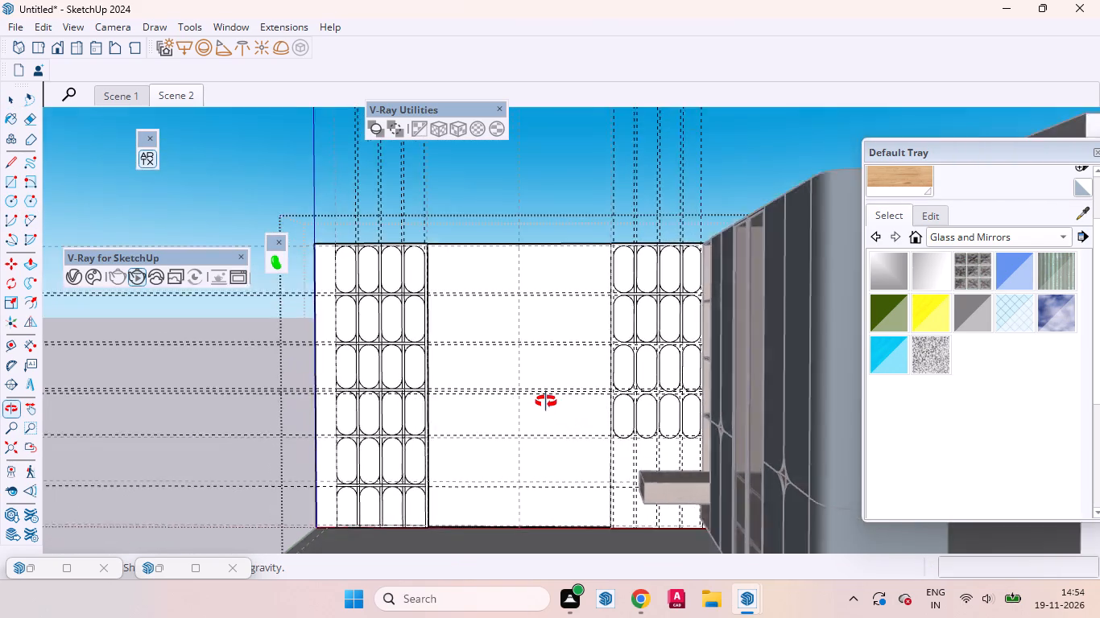
middle_click_drag(546, 402, 598, 452)
scroll(623, 430, "up", 11)
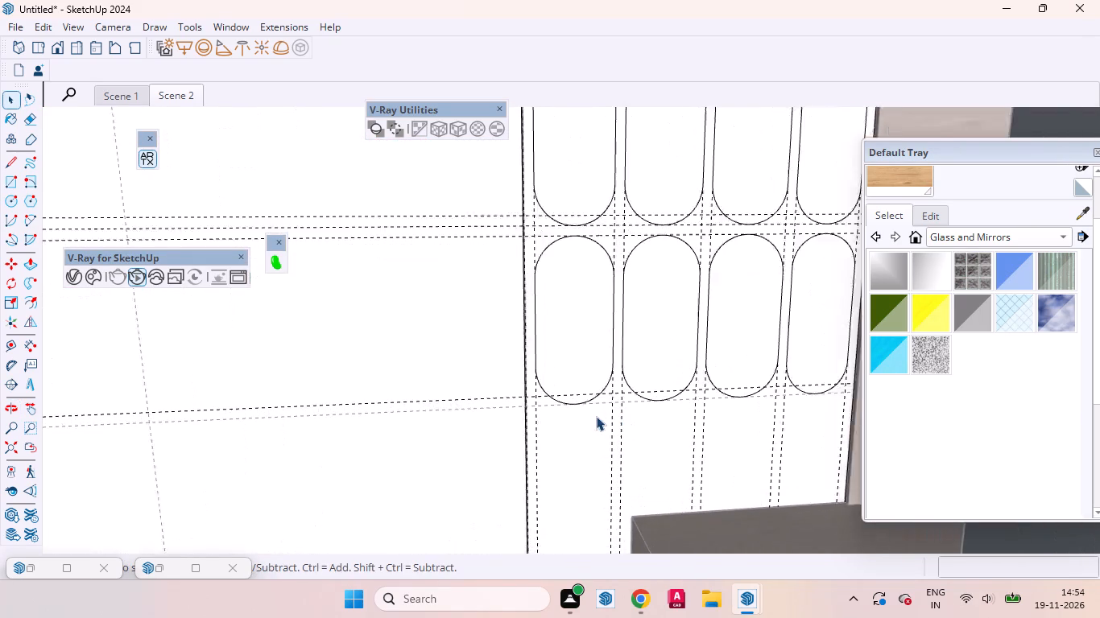
scroll(596, 416, "up", 4)
key("t")
scroll(597, 400, "up", 3)
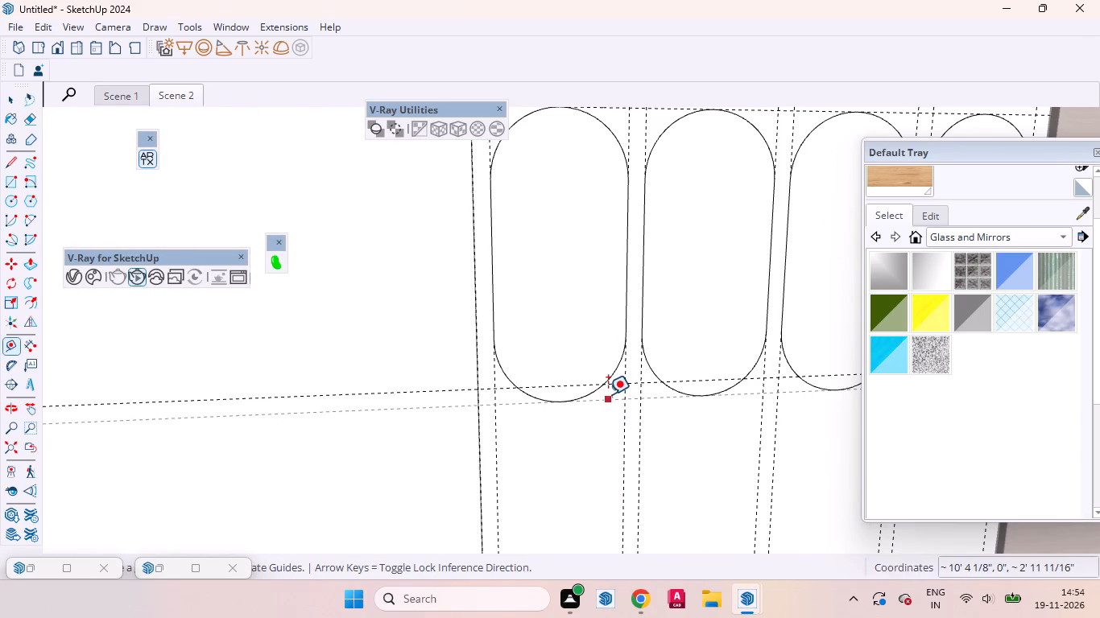
left_click(608, 399)
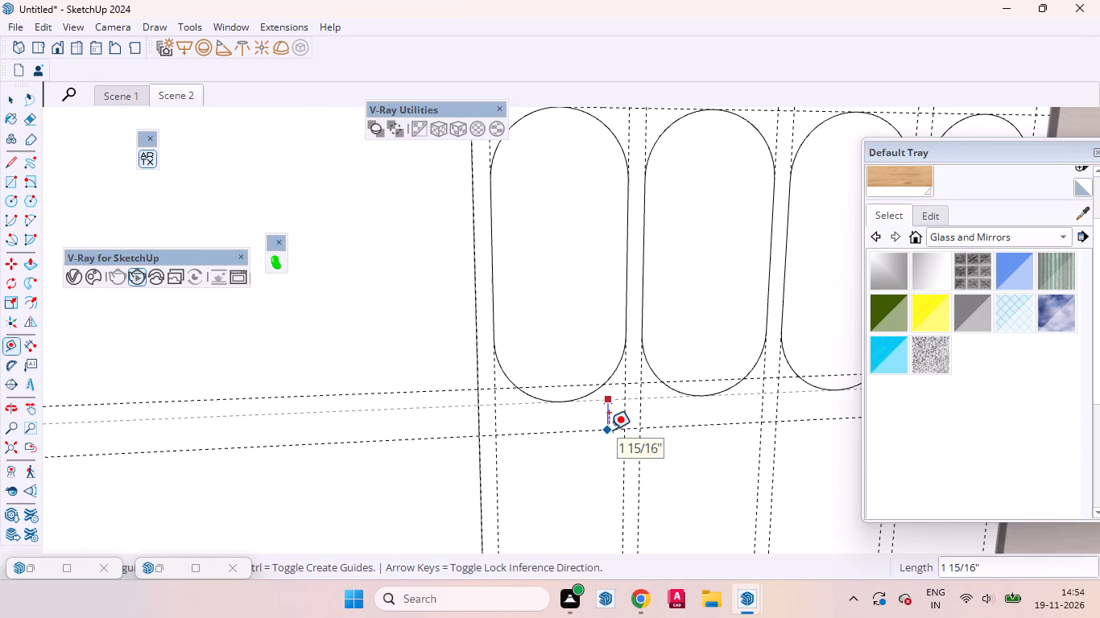
key("1")
key("Return")
key("space")
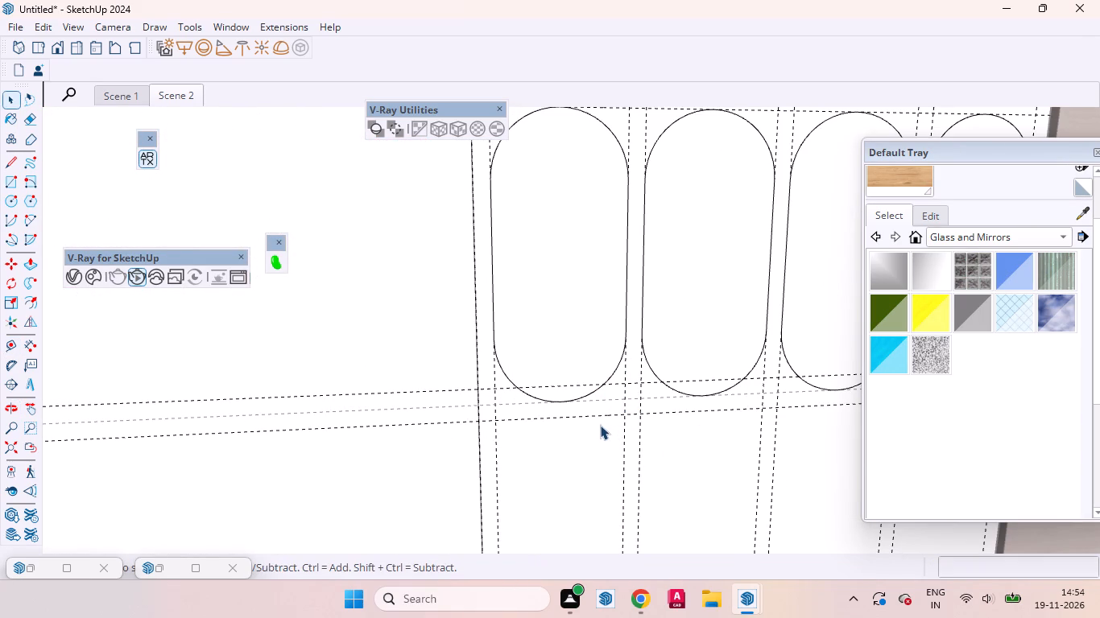
Draw a rectangle in the fifth bay's first column, from its lower outer guide intersection to the new guide below the fourth bay.
scroll(610, 372, "down", 4)
scroll(610, 342, "up", 1)
scroll(610, 342, "down", 6)
middle_click_drag(601, 446, 596, 446)
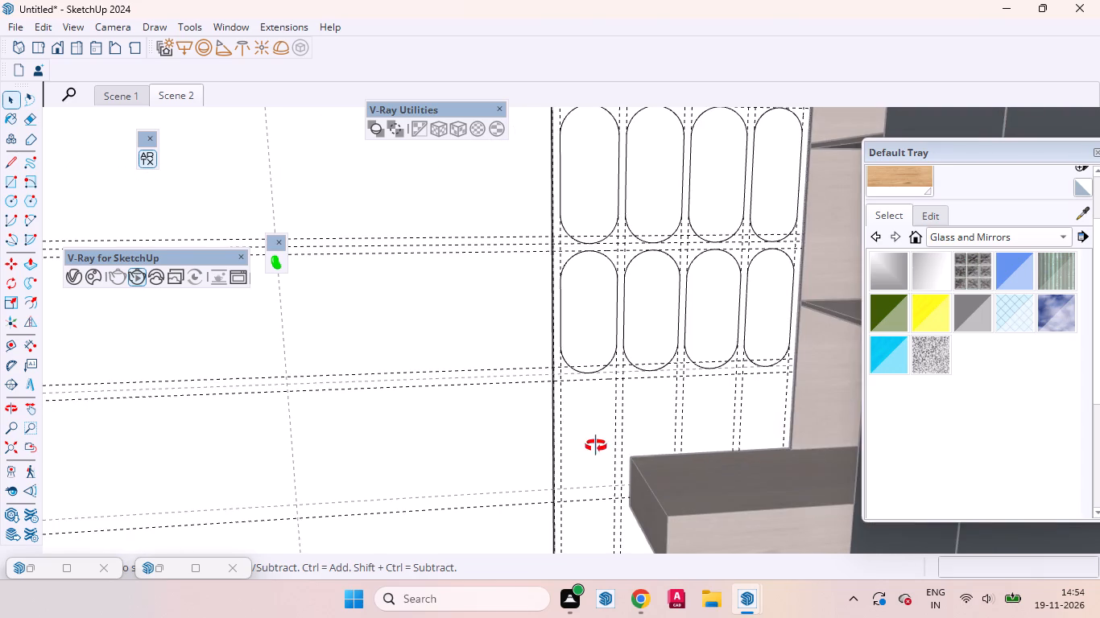
middle_click_drag(596, 446, 559, 436)
key("r")
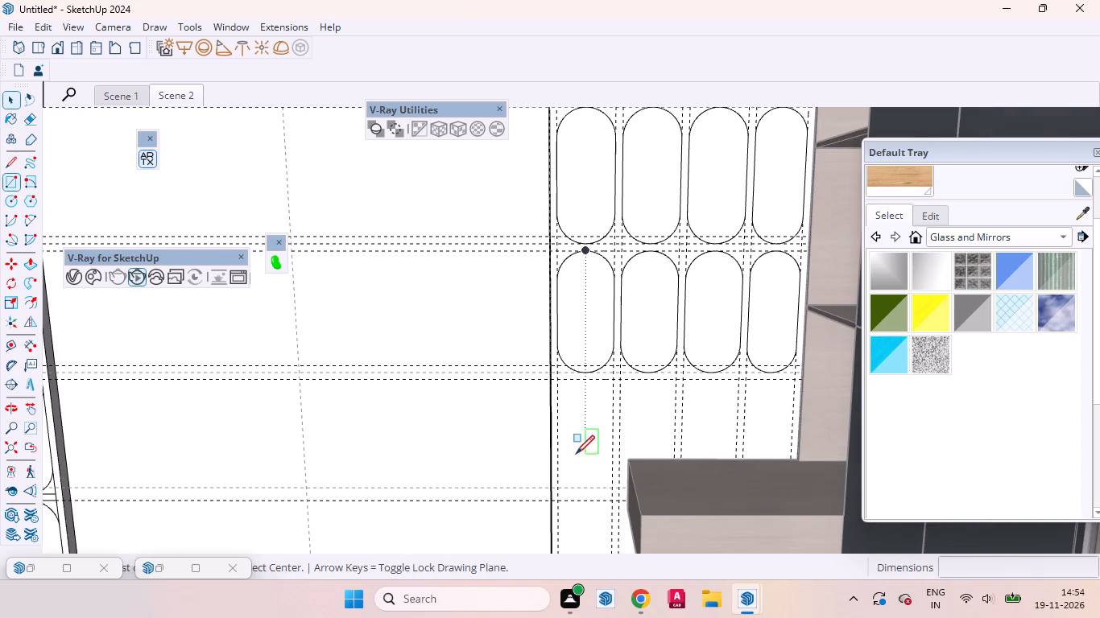
left_click(560, 500)
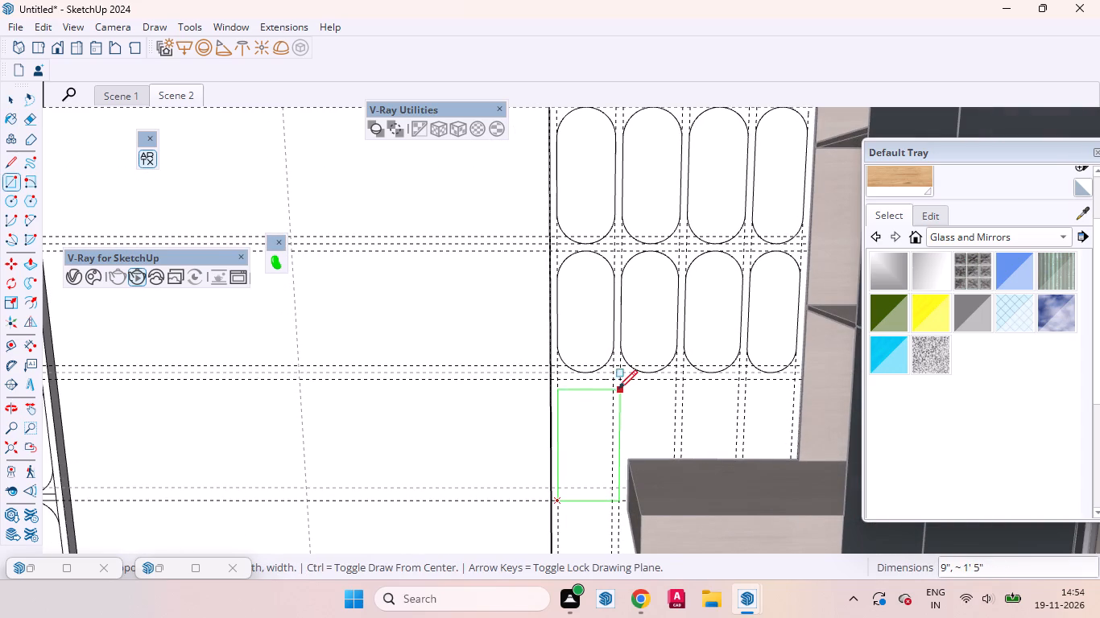
left_click(614, 379)
key("space")
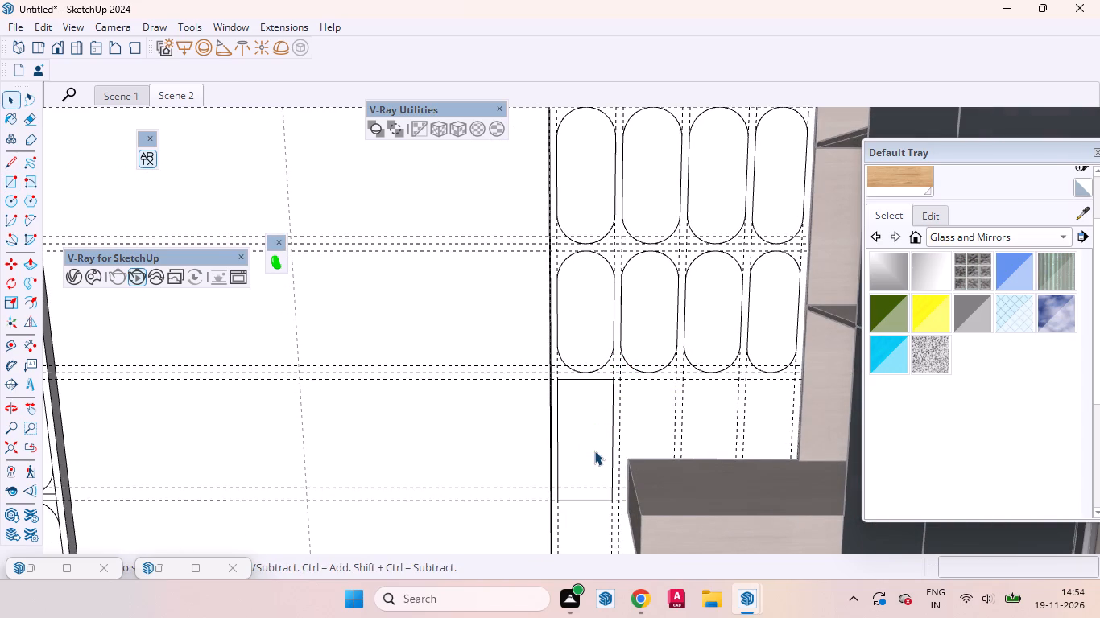
Round all four corners of the fifth bay's first panel with tangent arcs about 5 11/16" long from its bottom and top edge midpoints.
key("a")
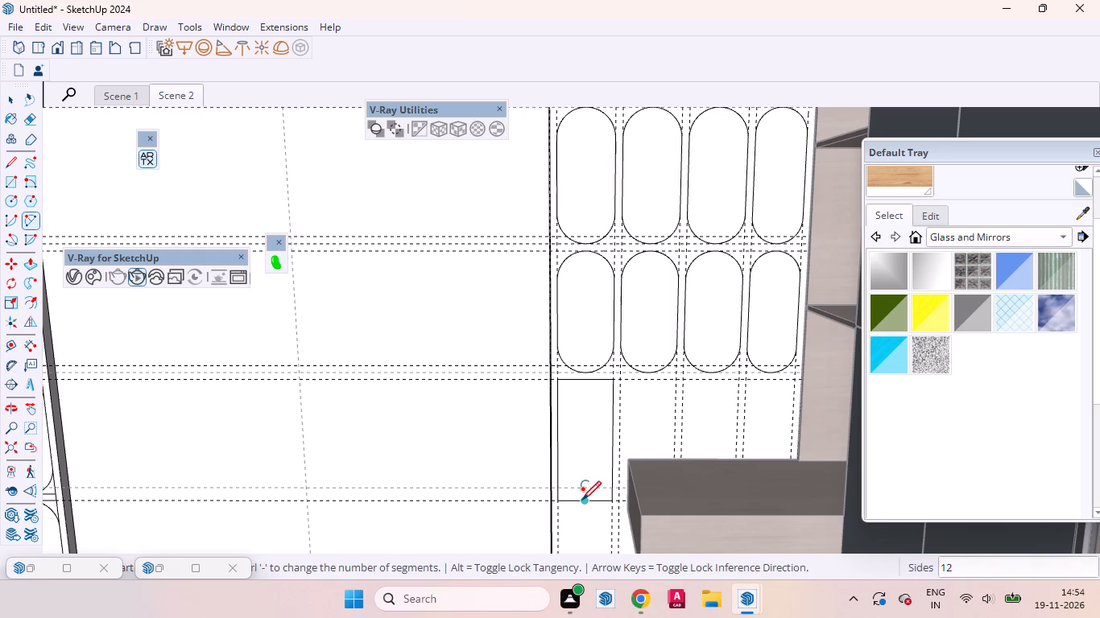
left_click(584, 500)
double_click(614, 470)
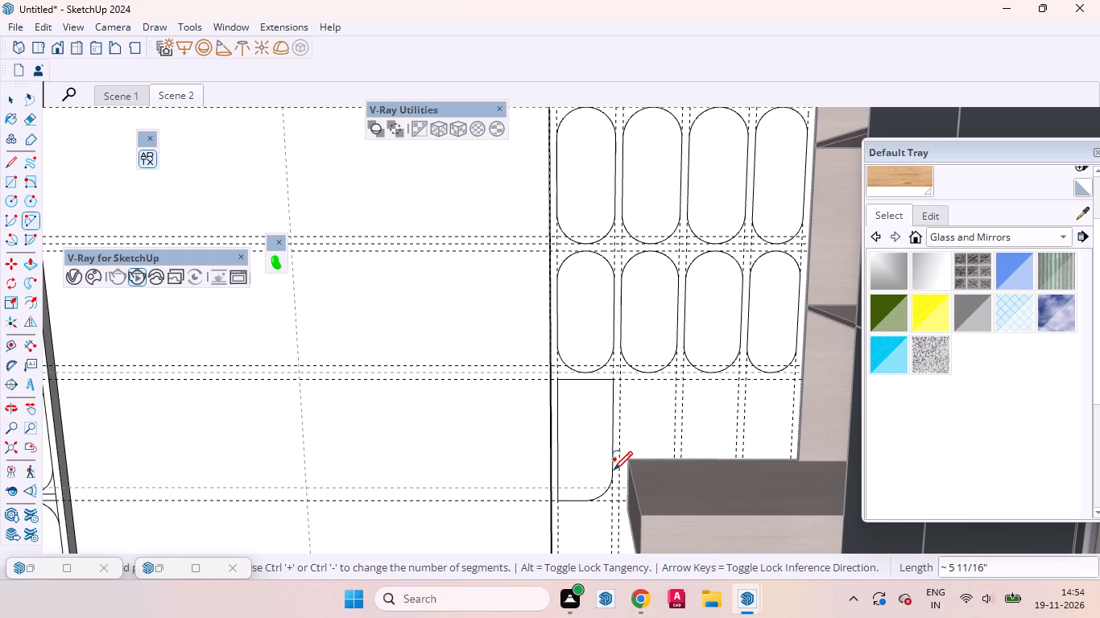
left_click(589, 381)
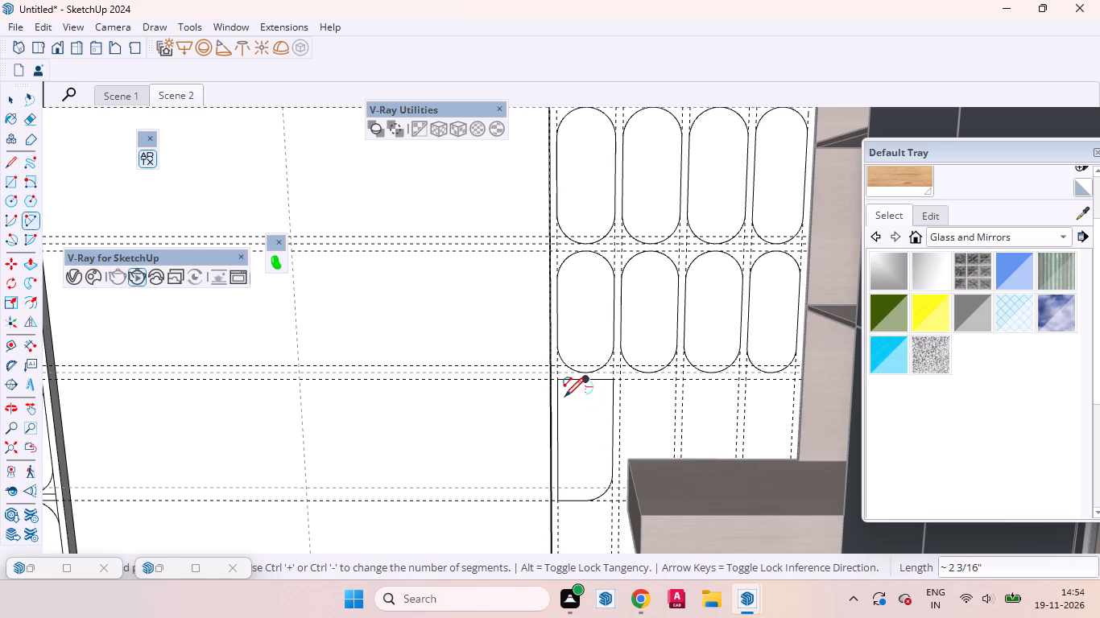
double_click(558, 404)
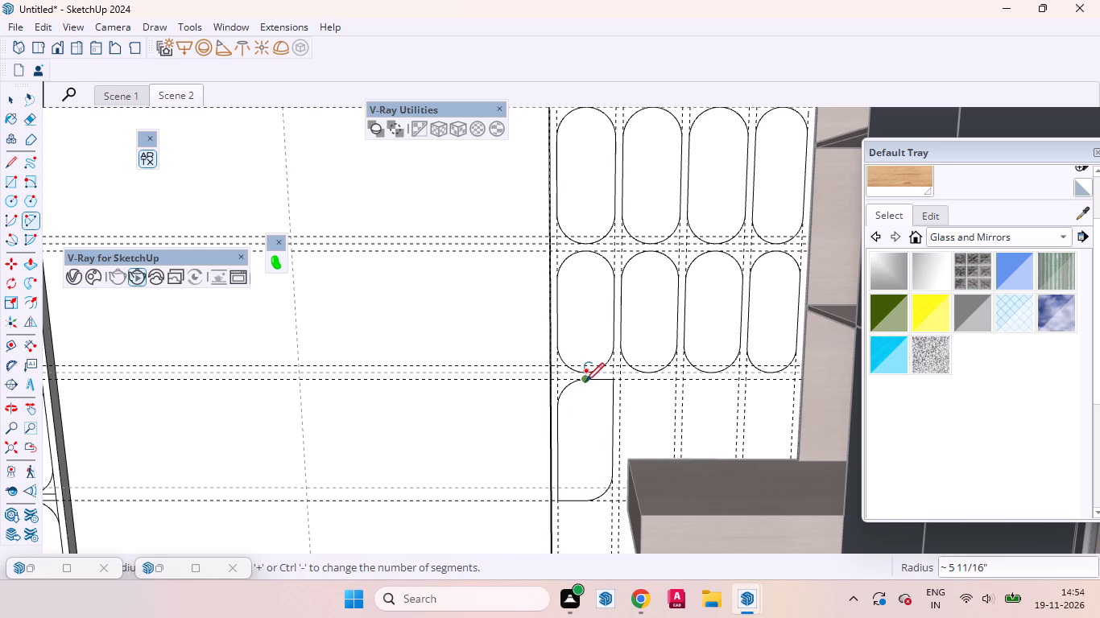
left_click(585, 381)
double_click(611, 406)
left_click(585, 501)
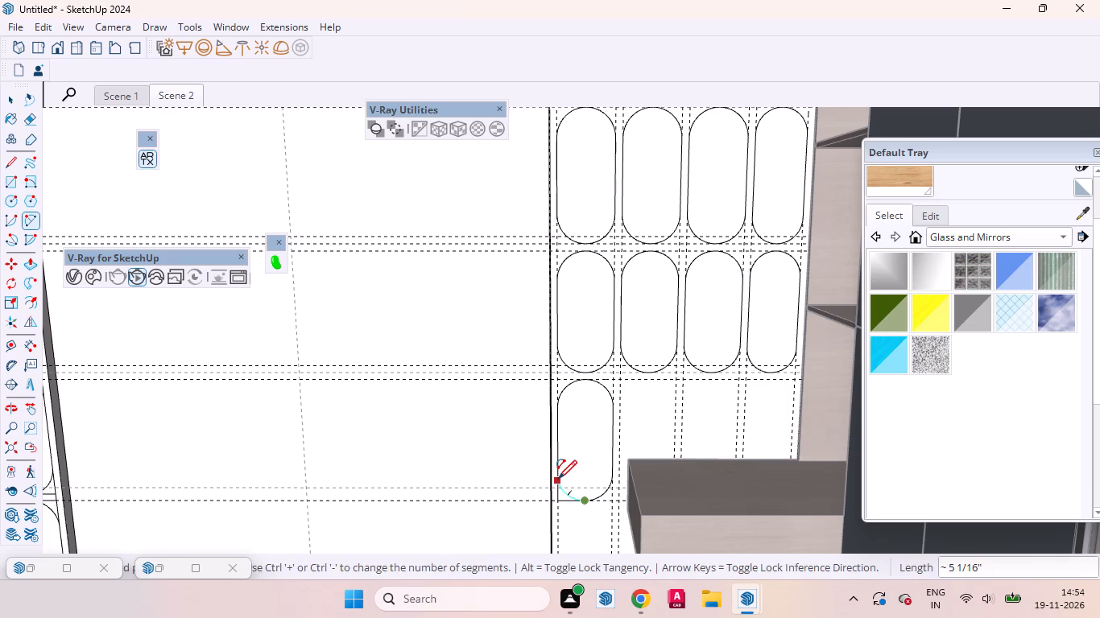
double_click(558, 475)
key("space")
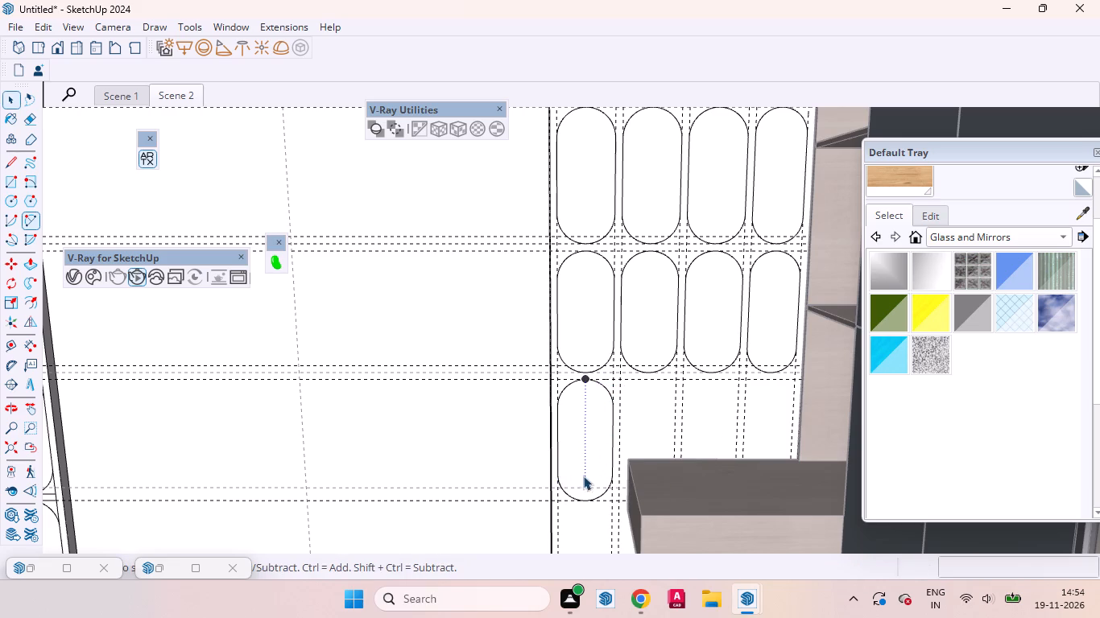
left_click(581, 462)
Draw rectangles 8", 8" and 7" wide, about 11 15/16" tall, in the fifth bay's second, third and fourth columns, down to the projecting shelf.
scroll(549, 500, "down", 4)
scroll(614, 420, "up", 6)
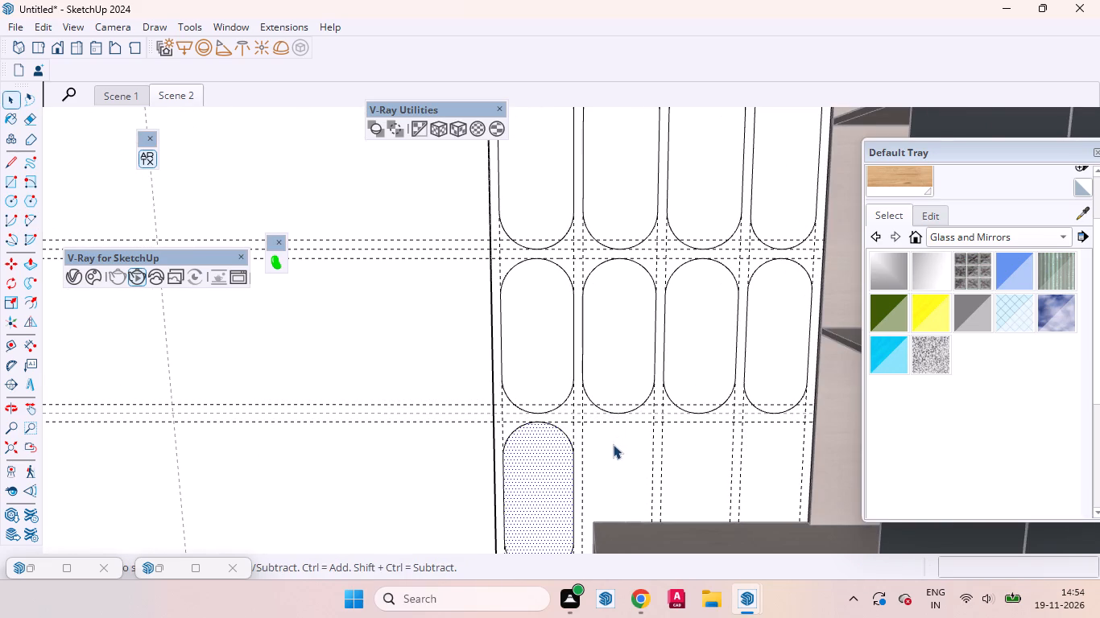
left_click(613, 444)
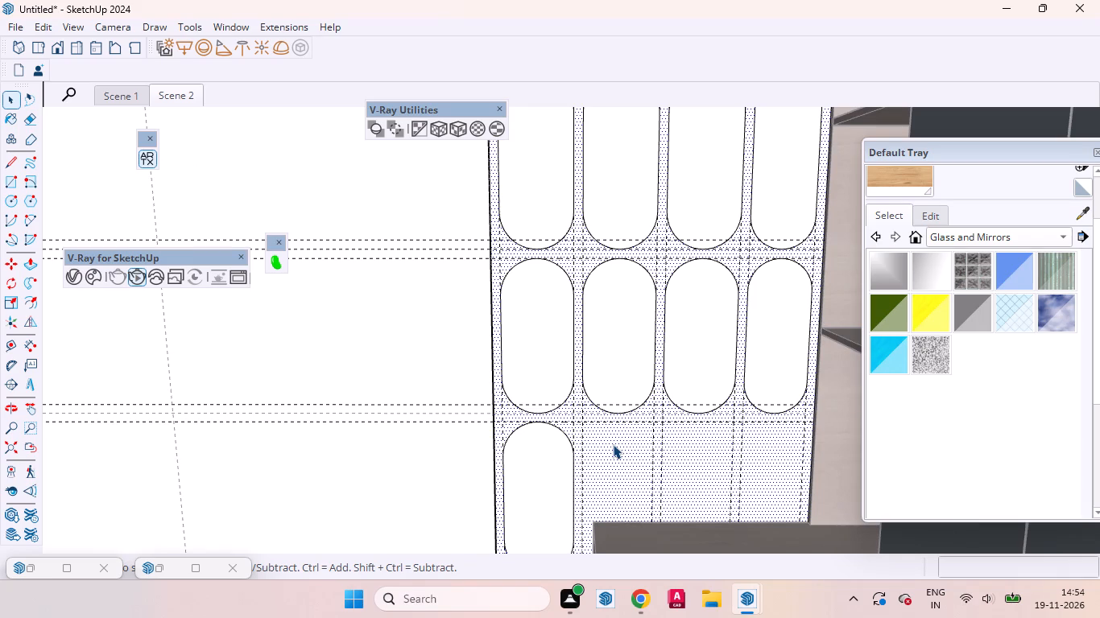
key("r")
left_click(582, 423)
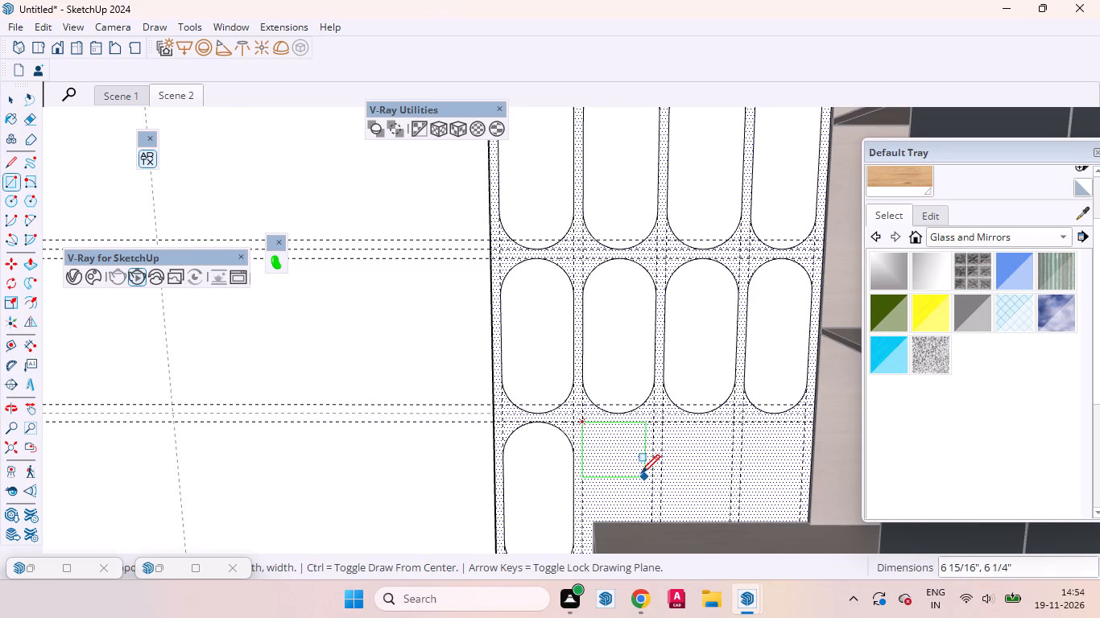
scroll(641, 473, "down", 2)
left_click(649, 511)
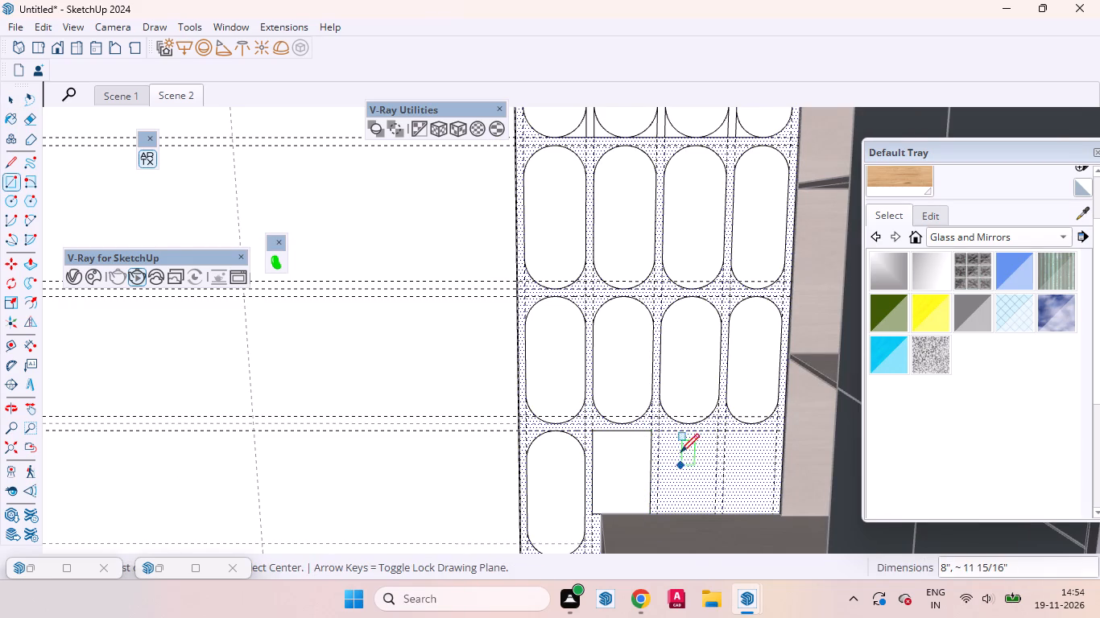
left_click(660, 434)
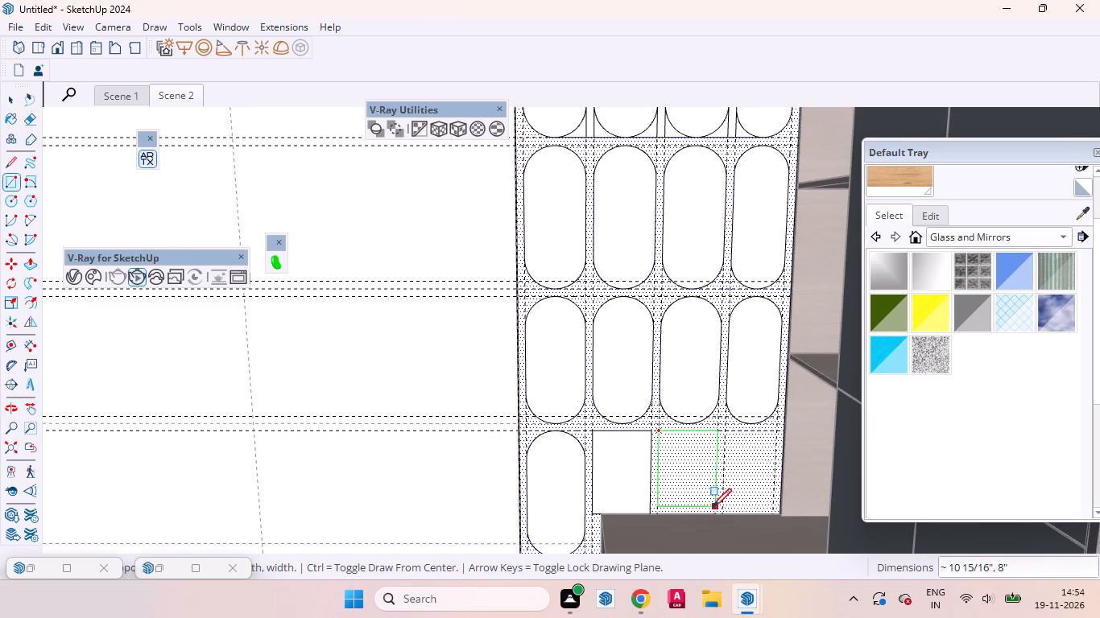
left_click(716, 511)
left_click(726, 432)
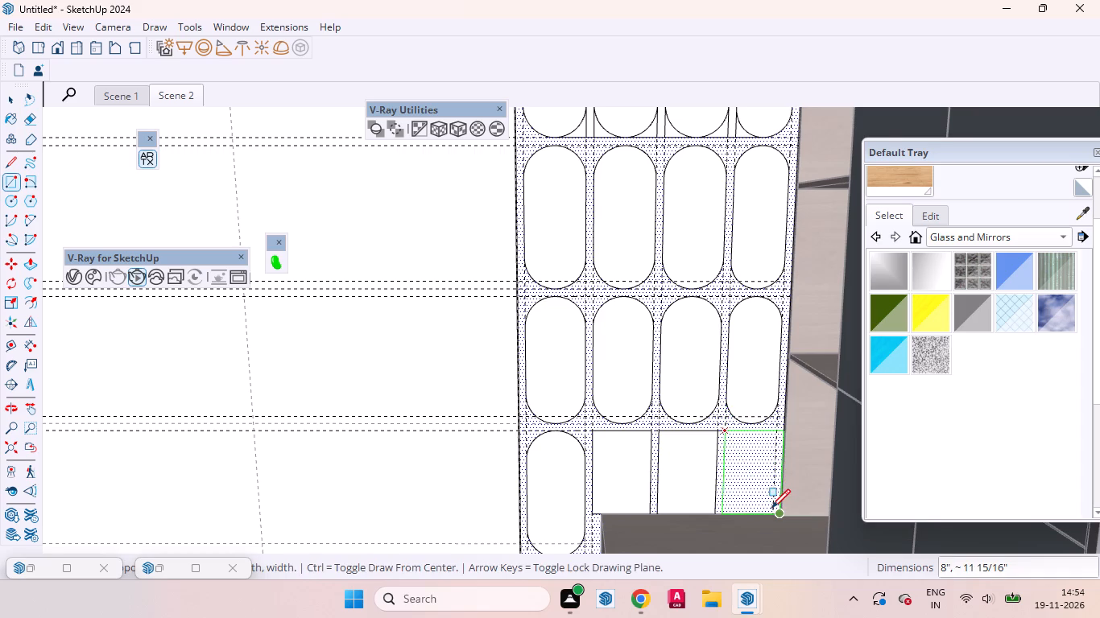
scroll(765, 507, "up", 6)
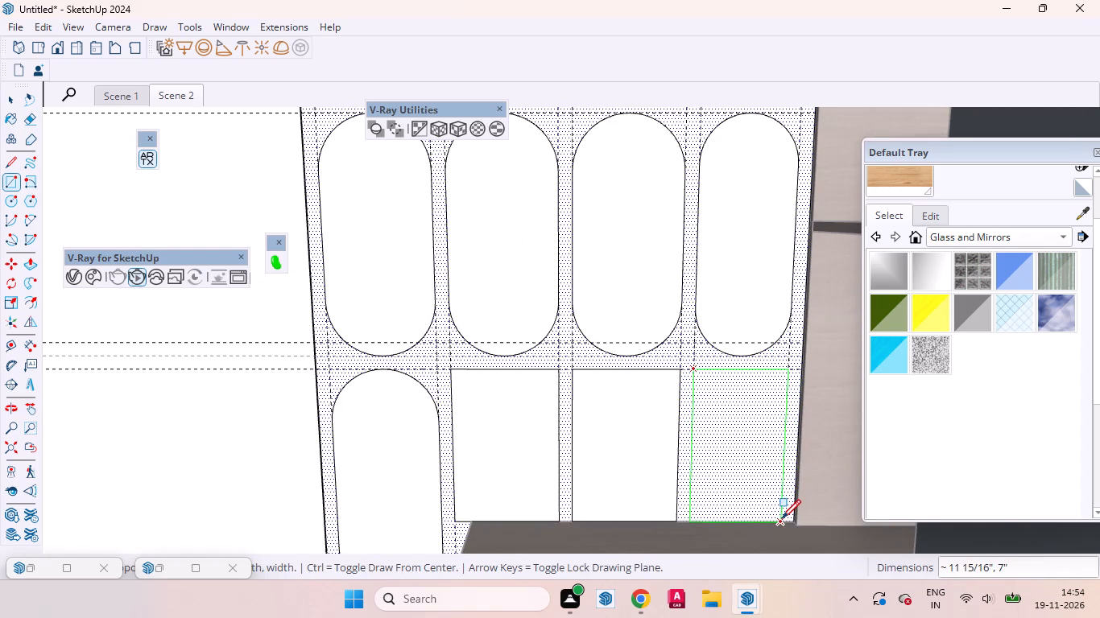
left_click(782, 518)
key("space")
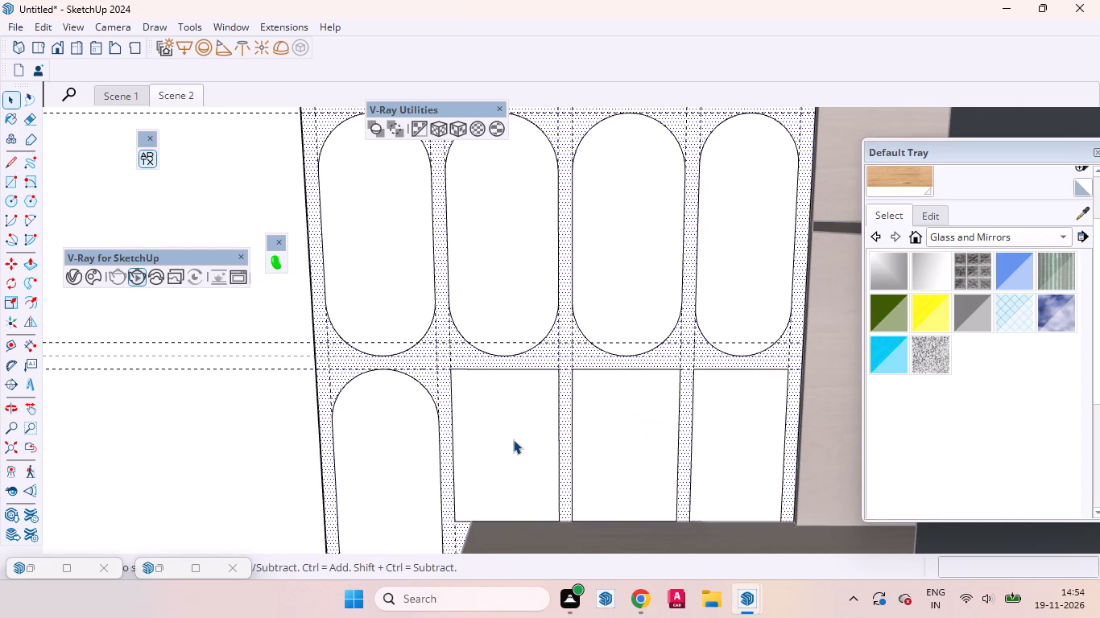
Round both top corners of the fifth bay's second panel with tangent arcs from its top edge midpoint.
key("a")
left_click(505, 373)
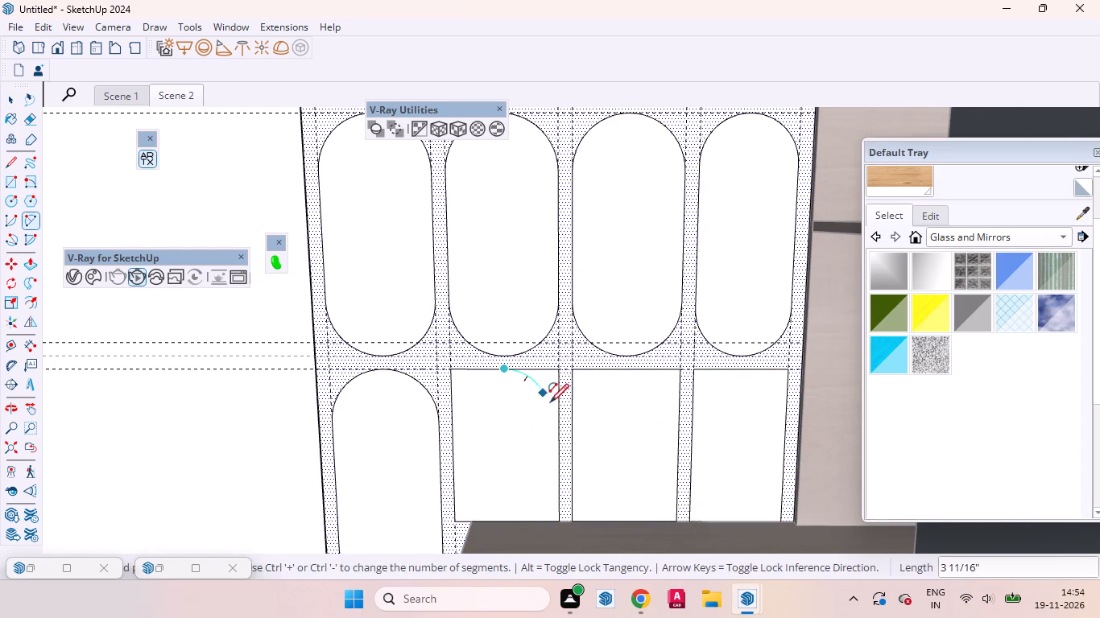
double_click(556, 415)
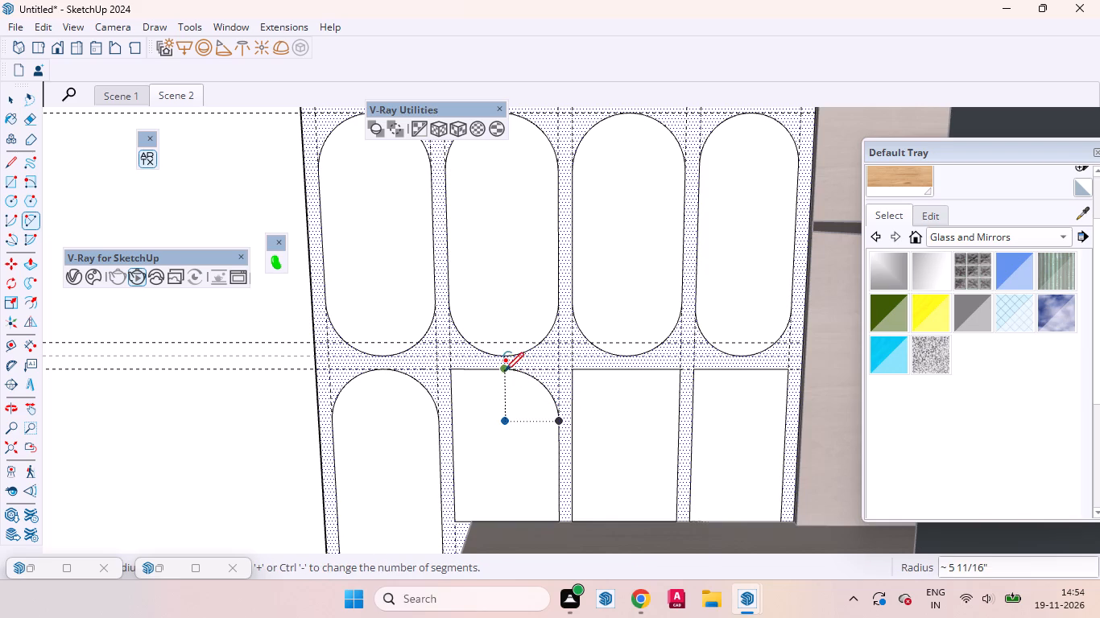
left_click(503, 371)
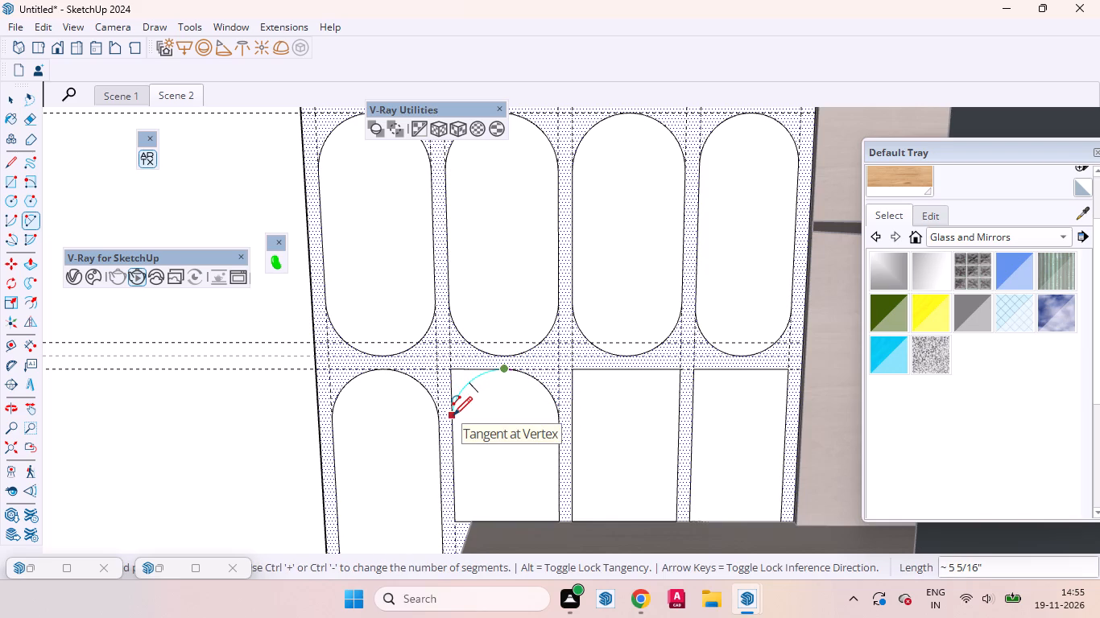
left_click(453, 415)
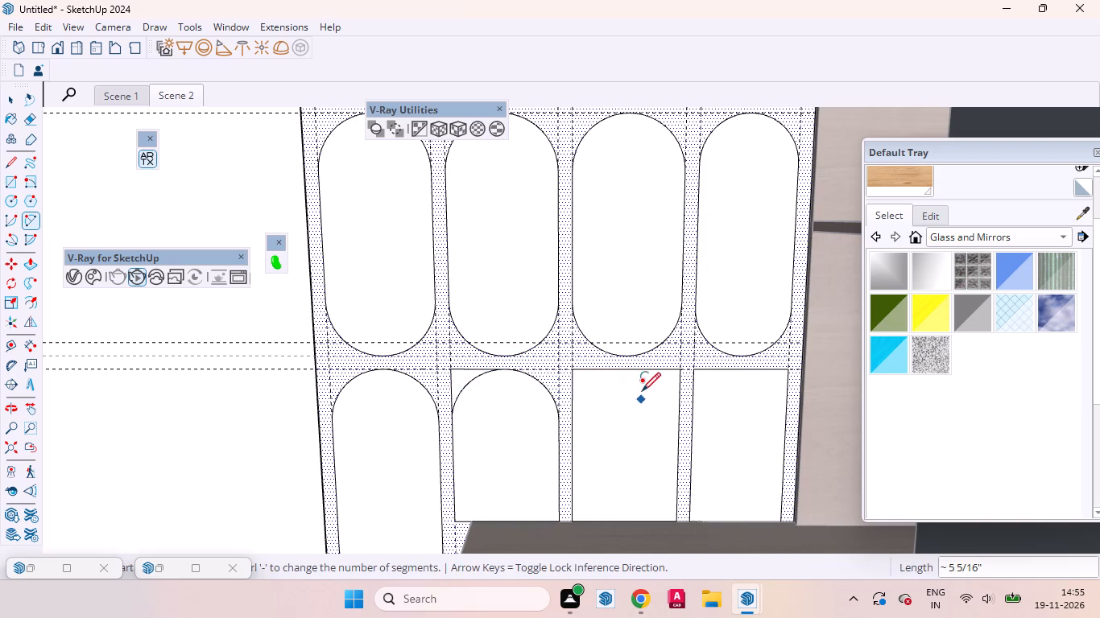
key("space")
Erase the two leftover edges outside the arc at the second panel's upper corner nearest the first column.
left_click(523, 420)
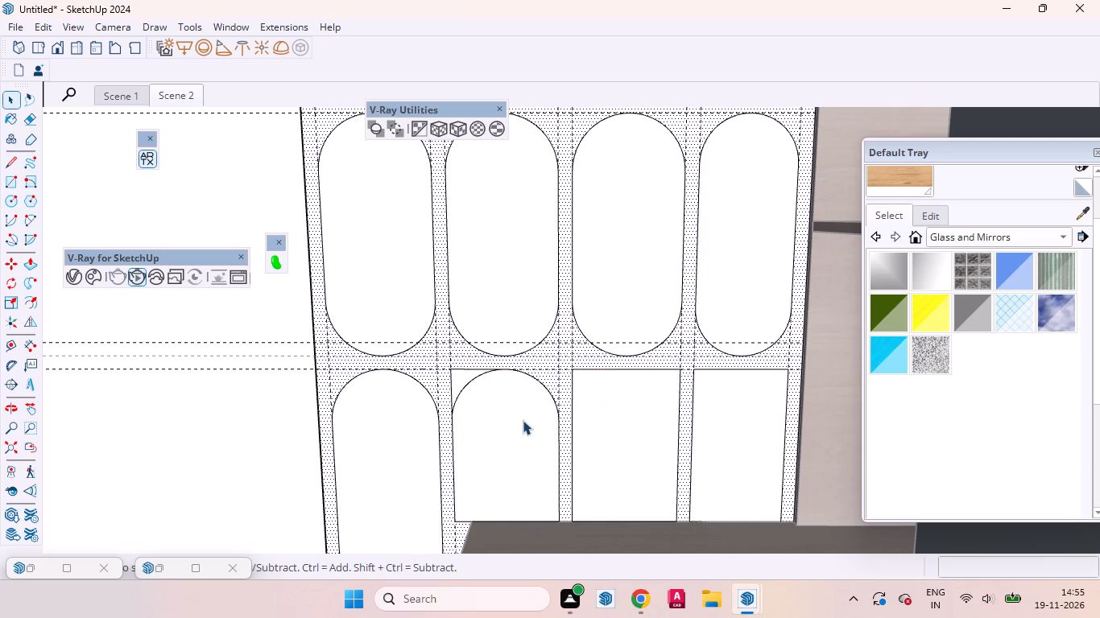
left_click(462, 371)
right_click(462, 371)
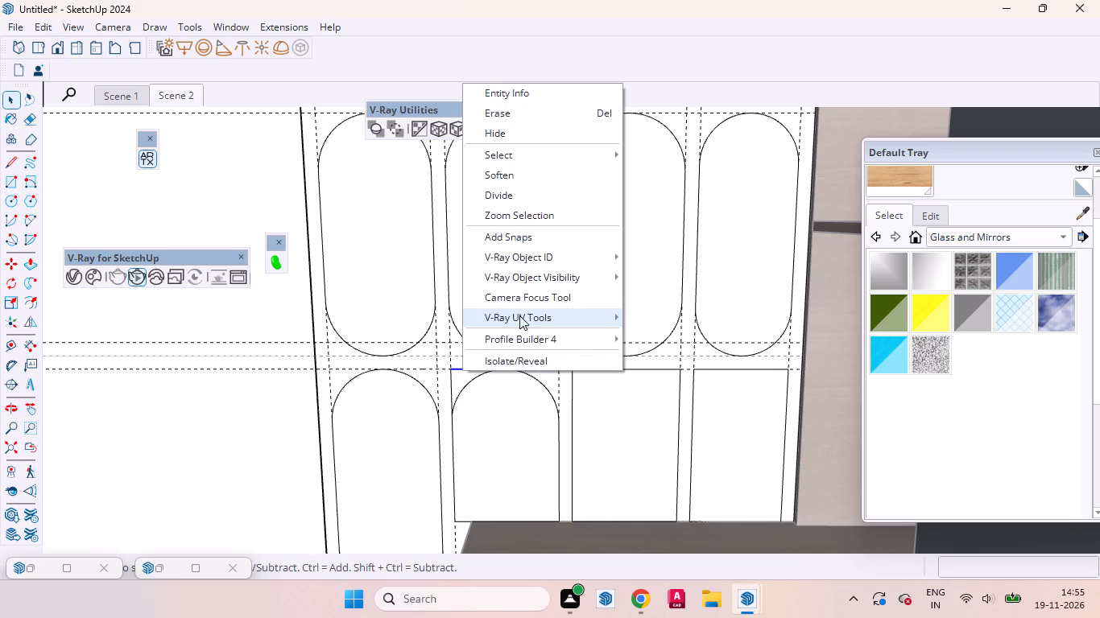
left_click(511, 117)
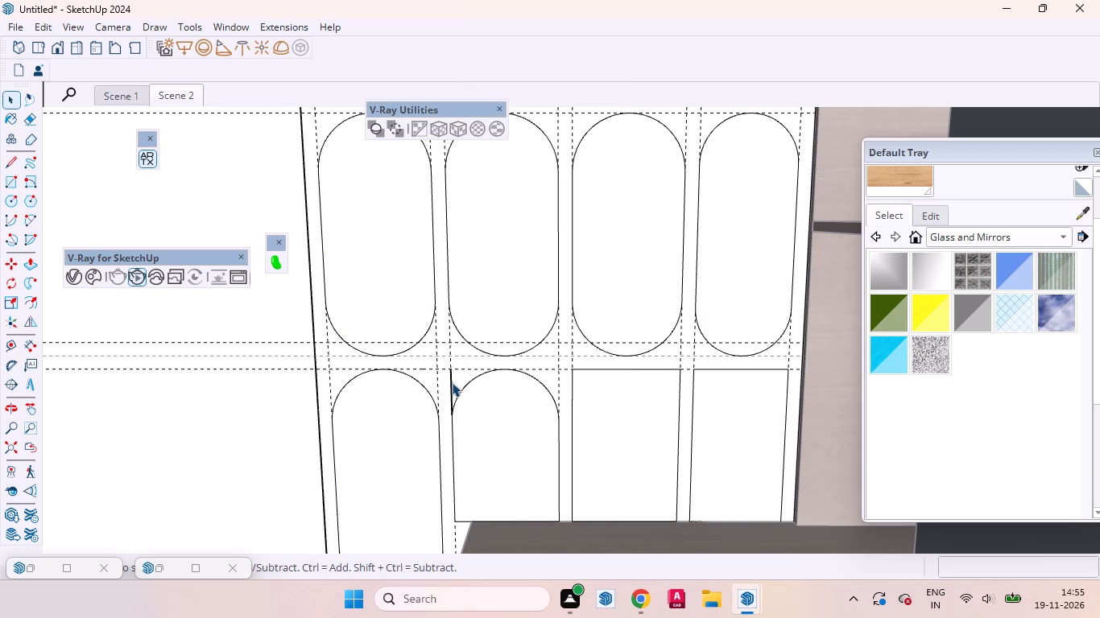
left_click(452, 382)
right_click(453, 382)
left_click(489, 115)
Round both top corners of the fifth bay's third panel with tangent arcs about 5 11/16" long from its top edge midpoint.
scroll(524, 352, "down", 4)
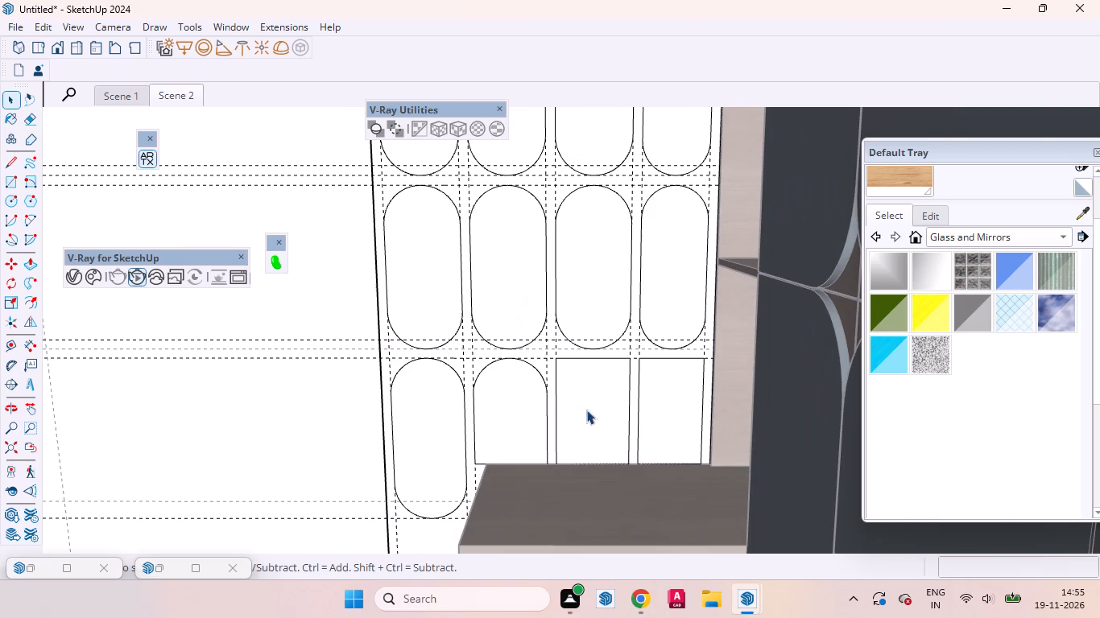
scroll(483, 386, "down", 3)
scroll(513, 329, "down", 6)
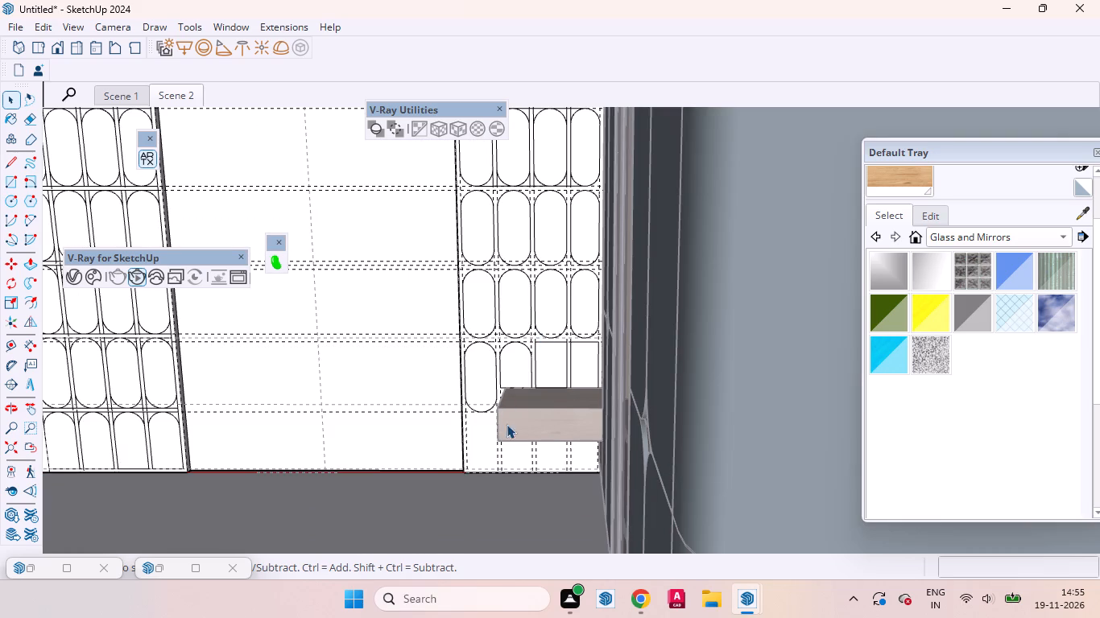
scroll(585, 467, "down", 3)
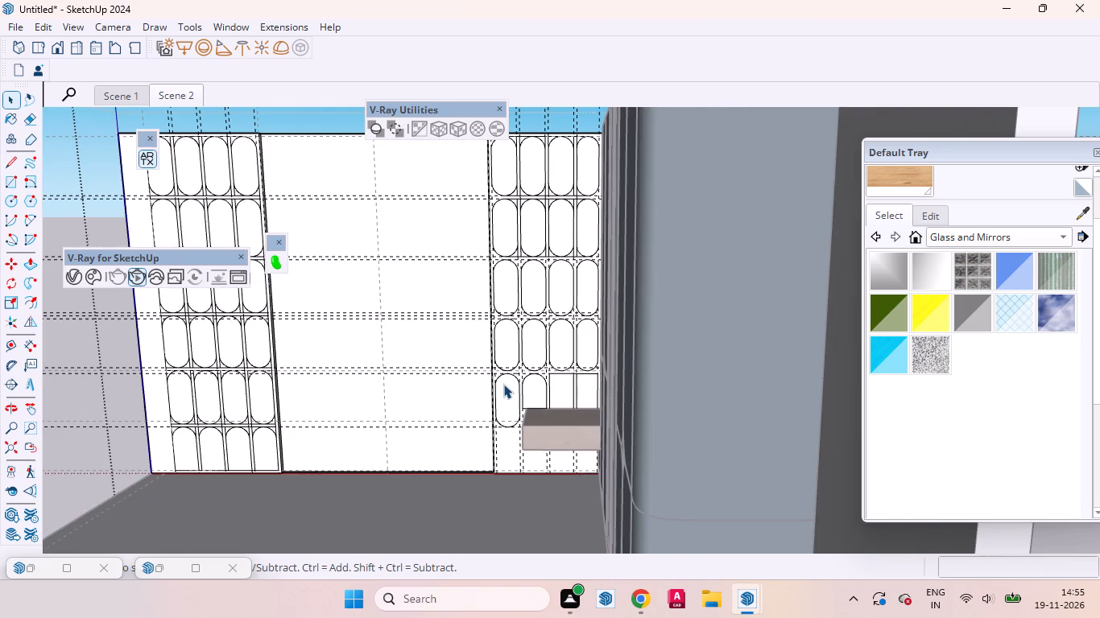
scroll(503, 384, "up", 7)
left_click(607, 389)
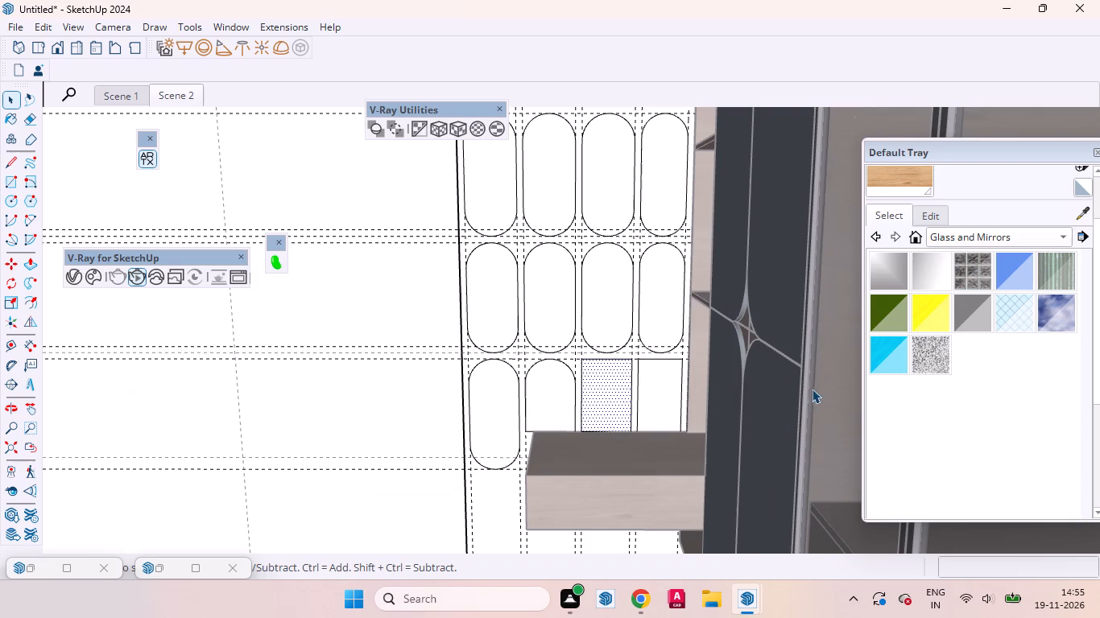
key("a")
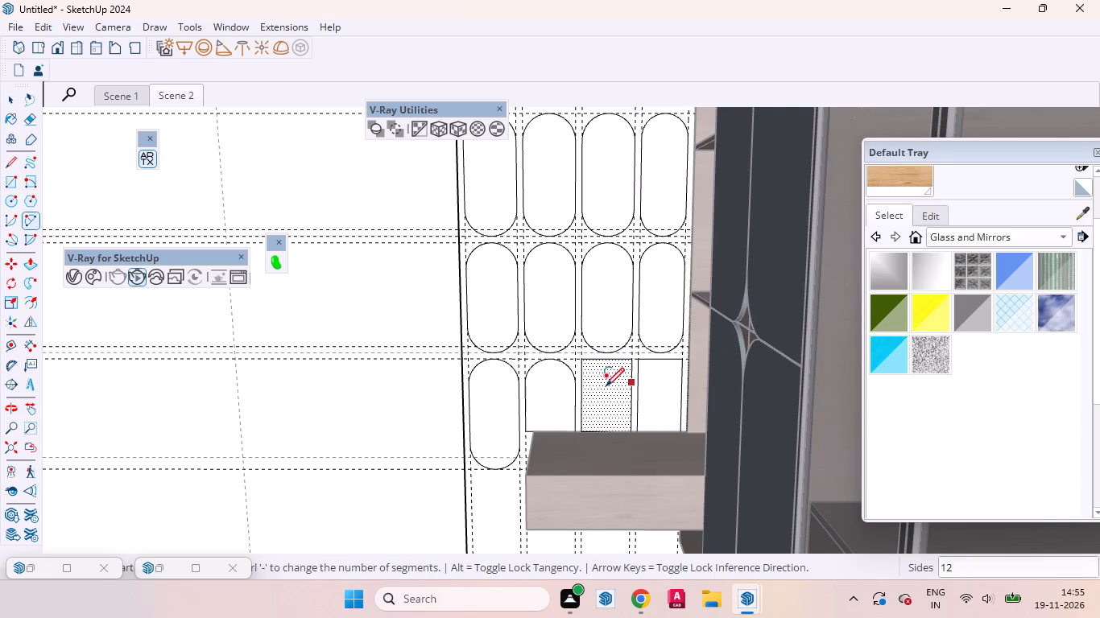
scroll(572, 394, "up", 6)
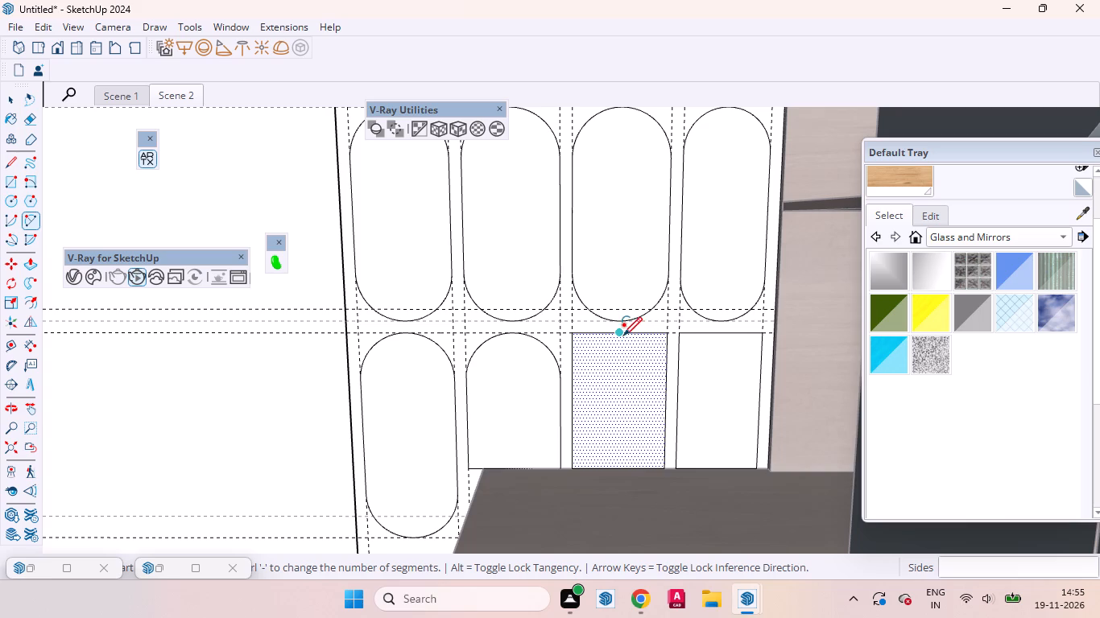
left_click(623, 336)
double_click(665, 379)
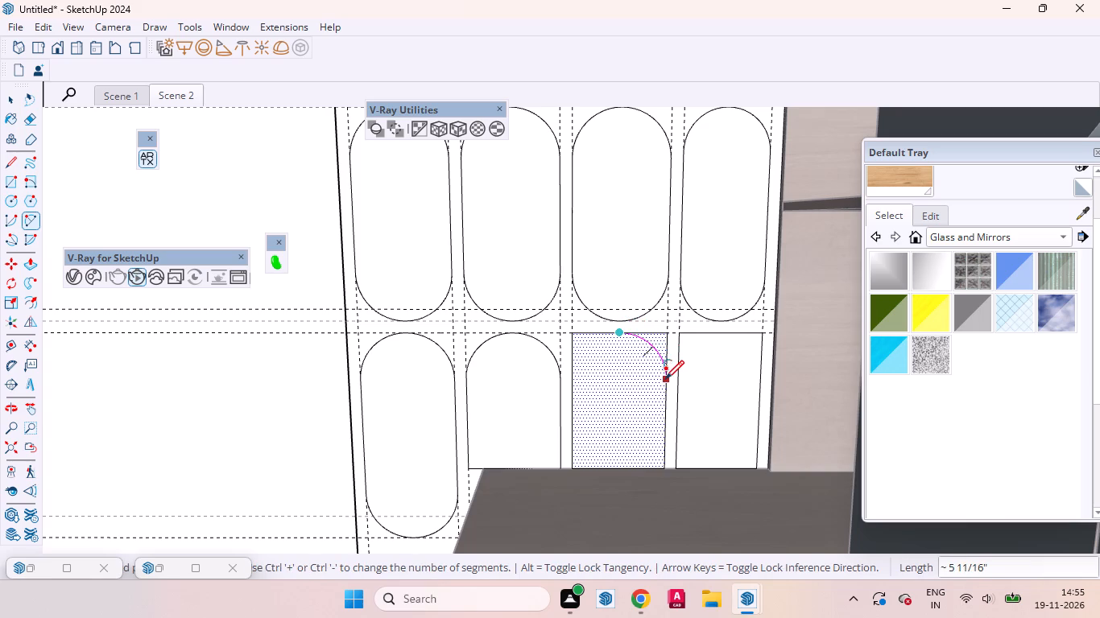
left_click(619, 334)
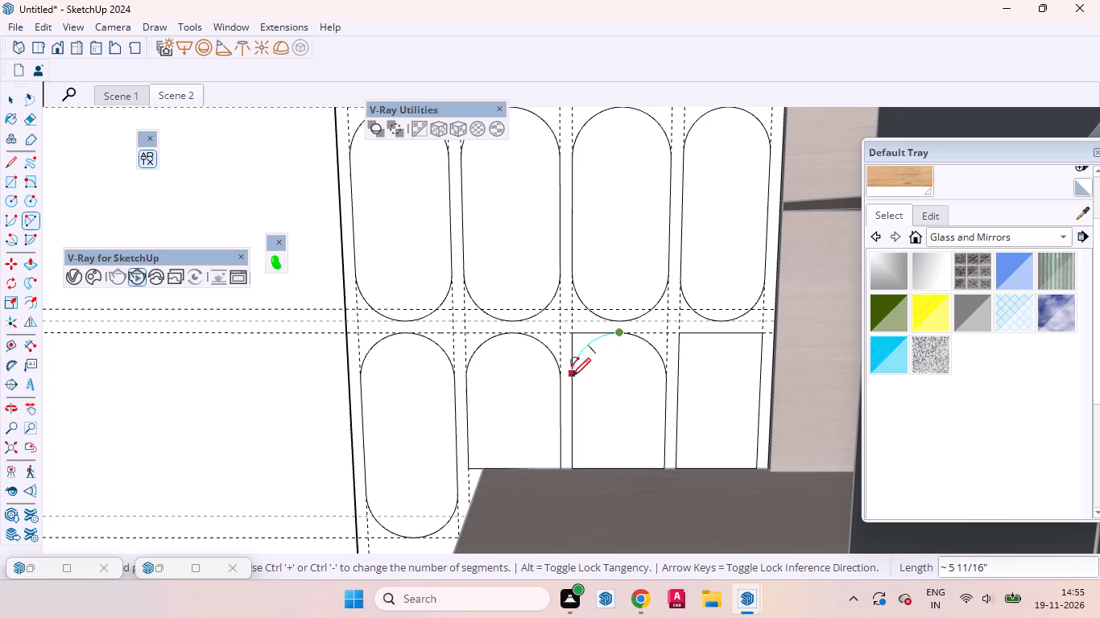
double_click(572, 377)
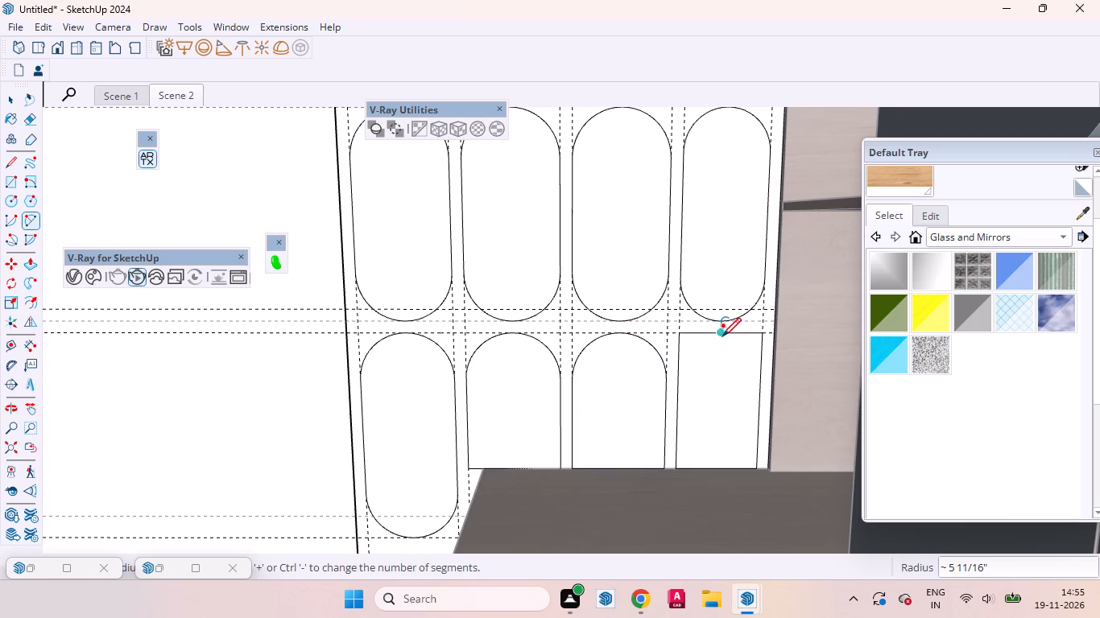
Round both top corners of the fifth bay's fourth panel with tangent arcs about 4 15/16" long from its top edge midpoint.
left_click(722, 336)
double_click(759, 375)
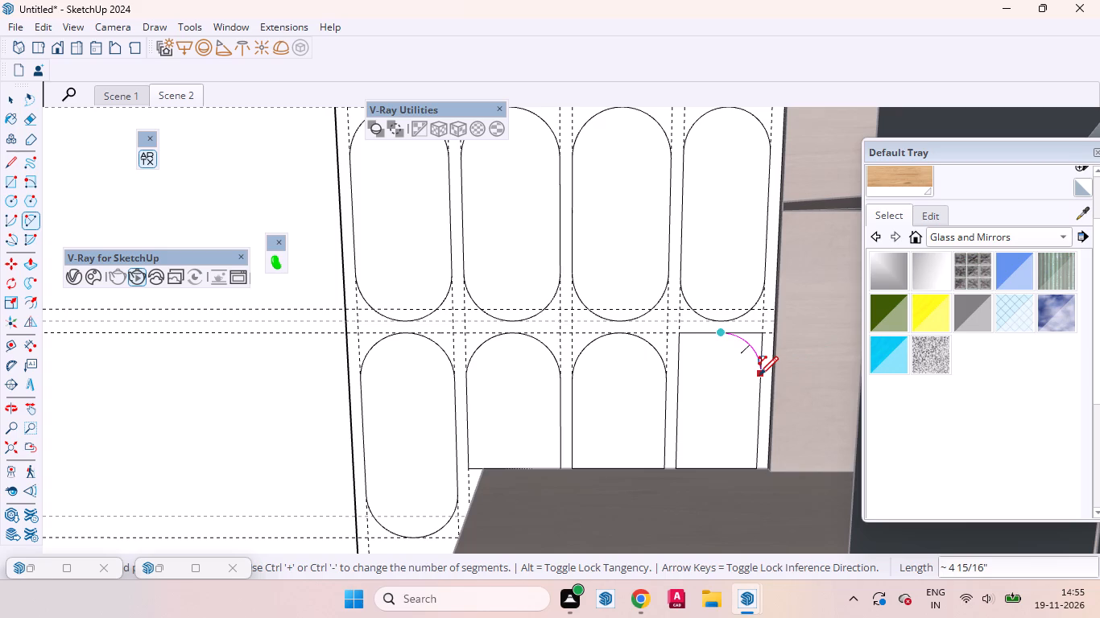
left_click(715, 335)
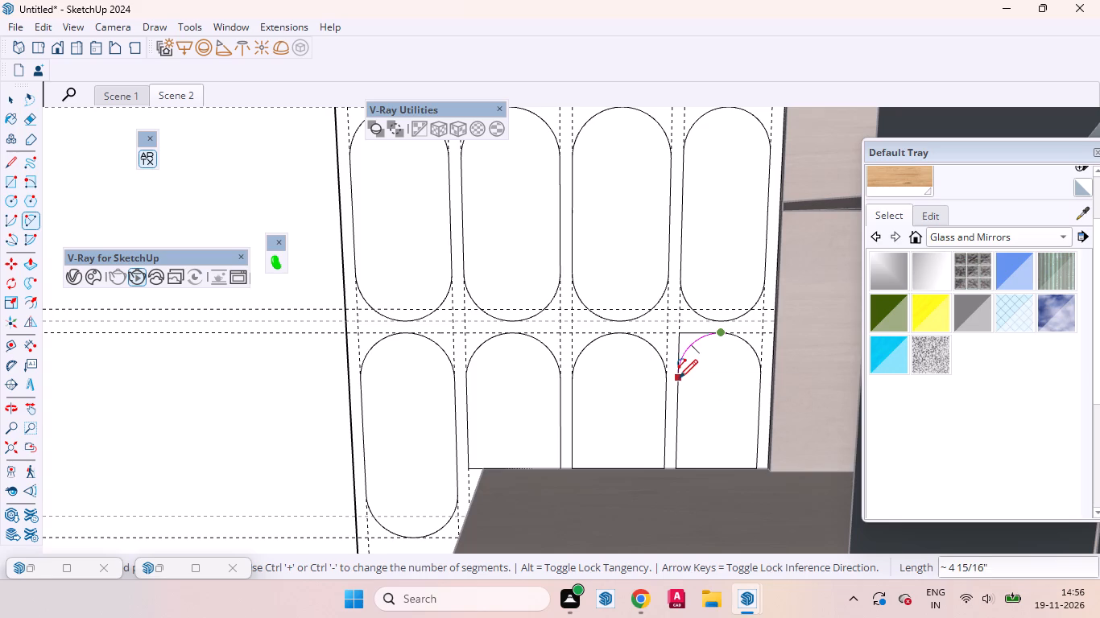
double_click(679, 378)
key("space")
left_click(704, 373)
Add a horizontal guide 1" below the guide along the bottom of the fifth bay's first panel.
scroll(709, 265, "down", 2)
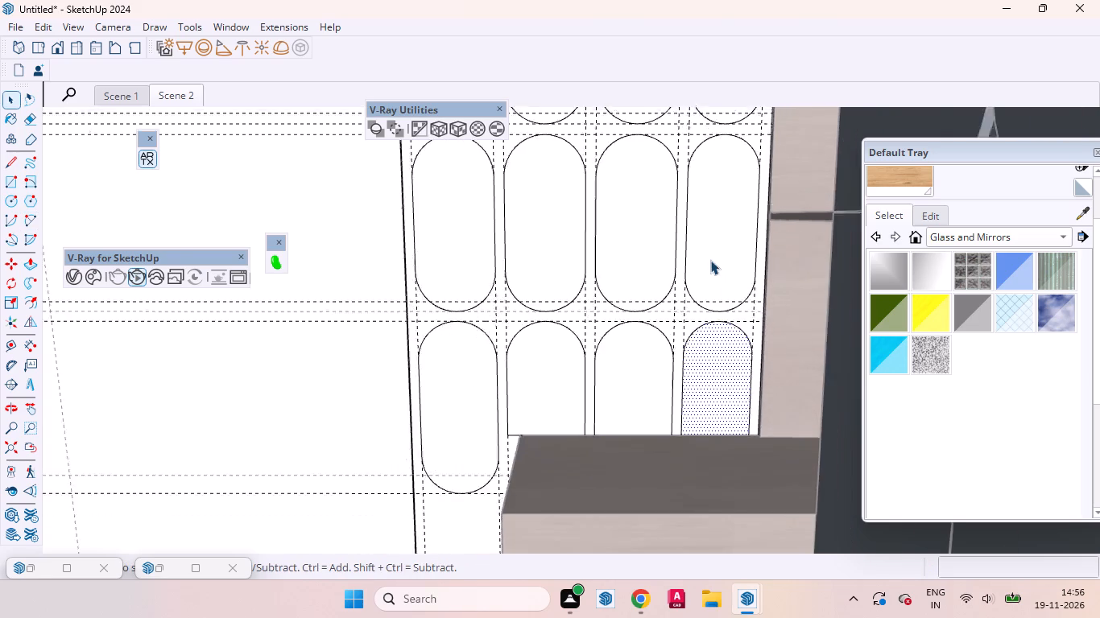
scroll(710, 260, "down", 8)
middle_click_drag(653, 368, 657, 290)
scroll(652, 412, "up", 3)
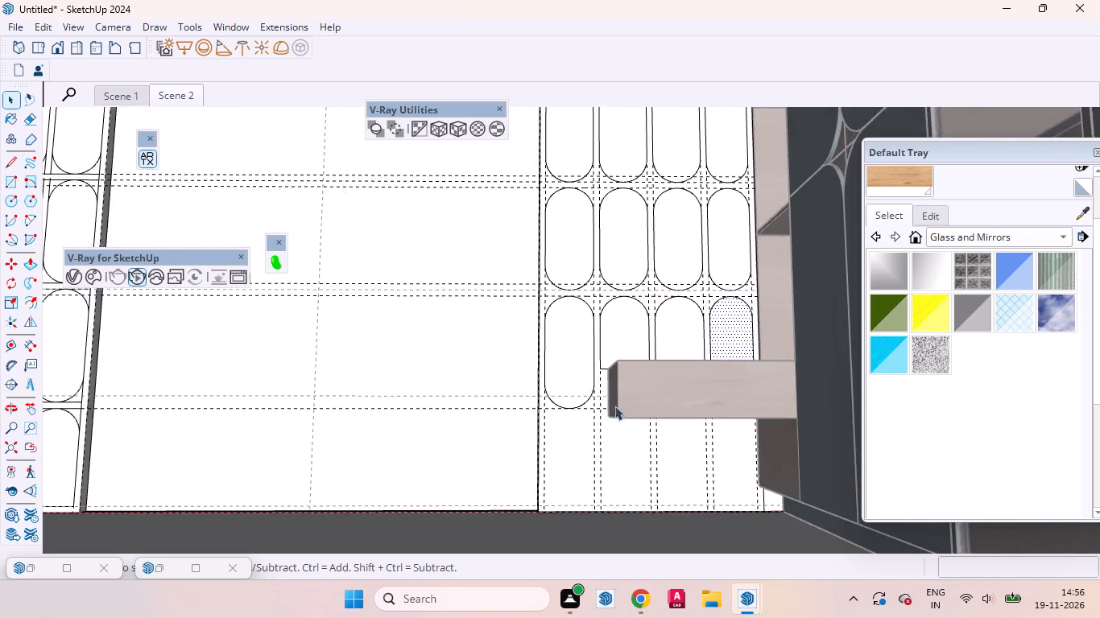
scroll(613, 393, "down", 7)
scroll(604, 426, "up", 7)
left_click(589, 409)
scroll(641, 437, "down", 3)
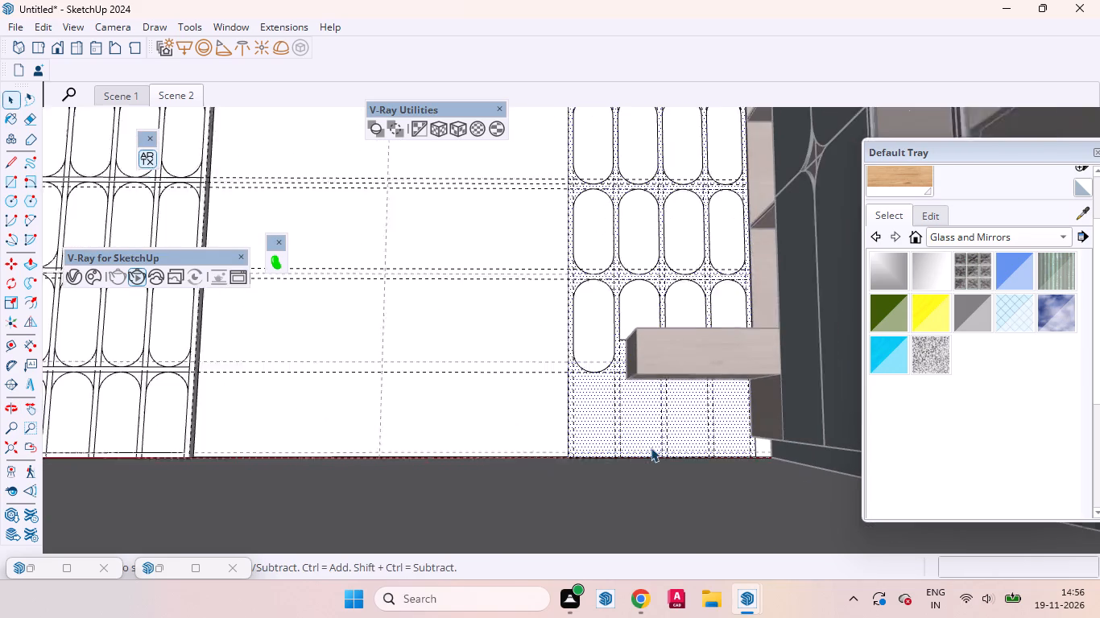
scroll(651, 447, "down", 1)
scroll(584, 383, "up", 5)
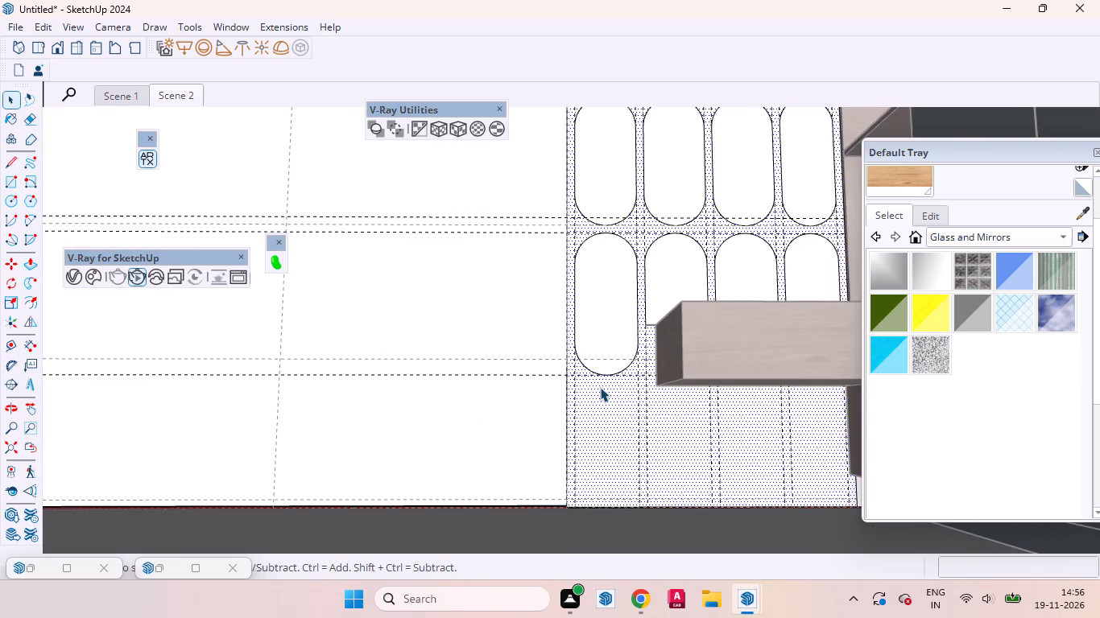
key("t")
scroll(598, 382, "up", 6)
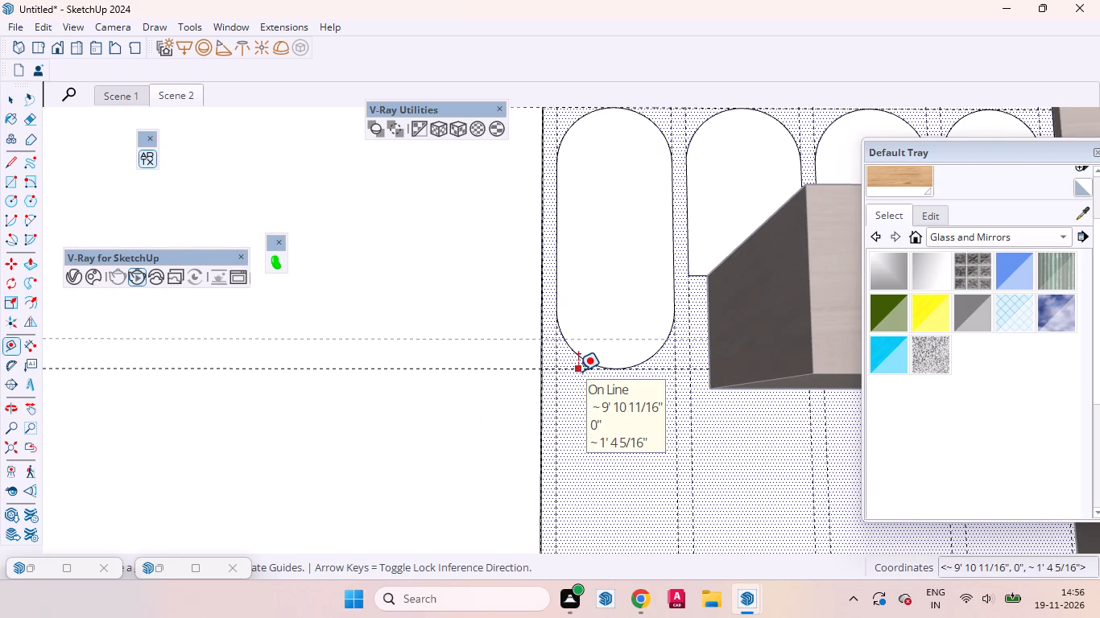
left_click(578, 371)
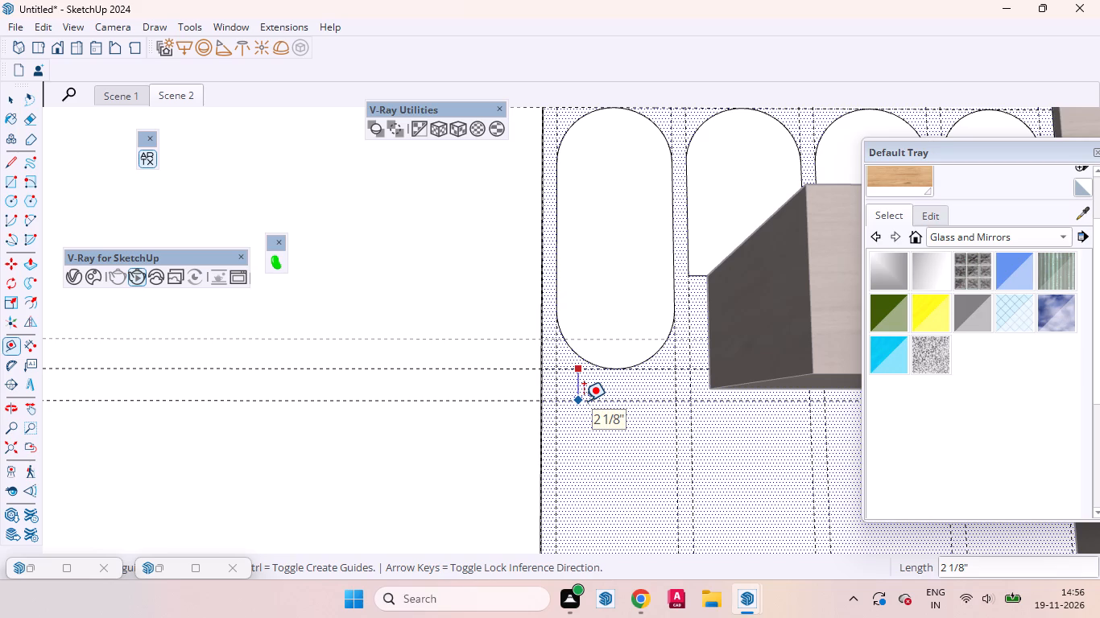
key("1")
key("Return")
key("space")
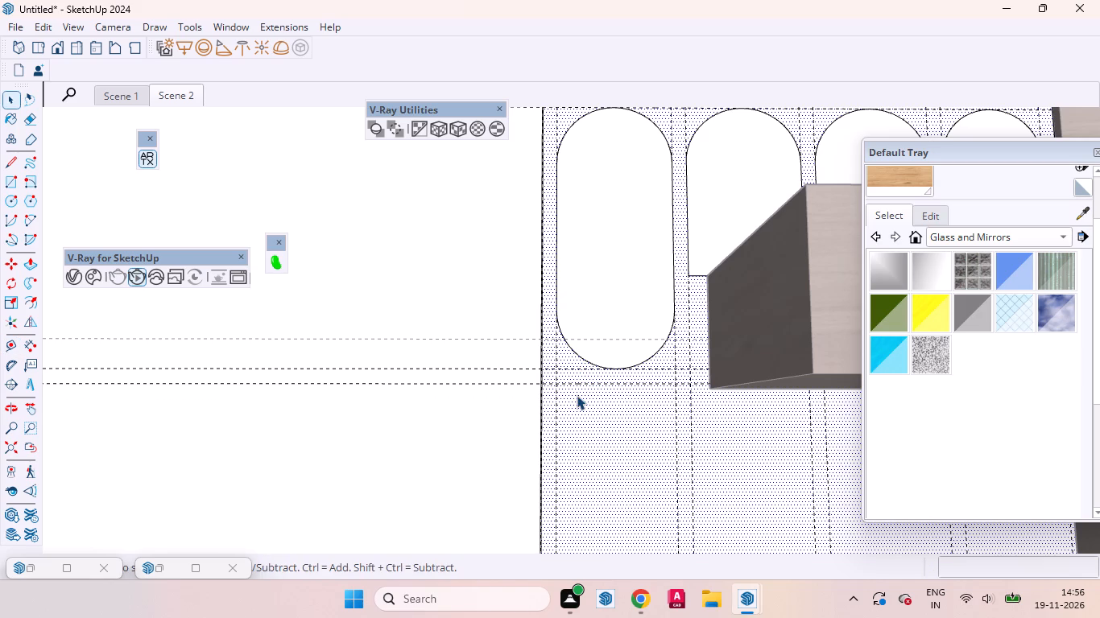
Draw a rectangle 8" wide and about 1' 2 5/16" tall in the sixth bay's first column, from the new guide down to the guide above the floor.
key("r")
left_click(554, 385)
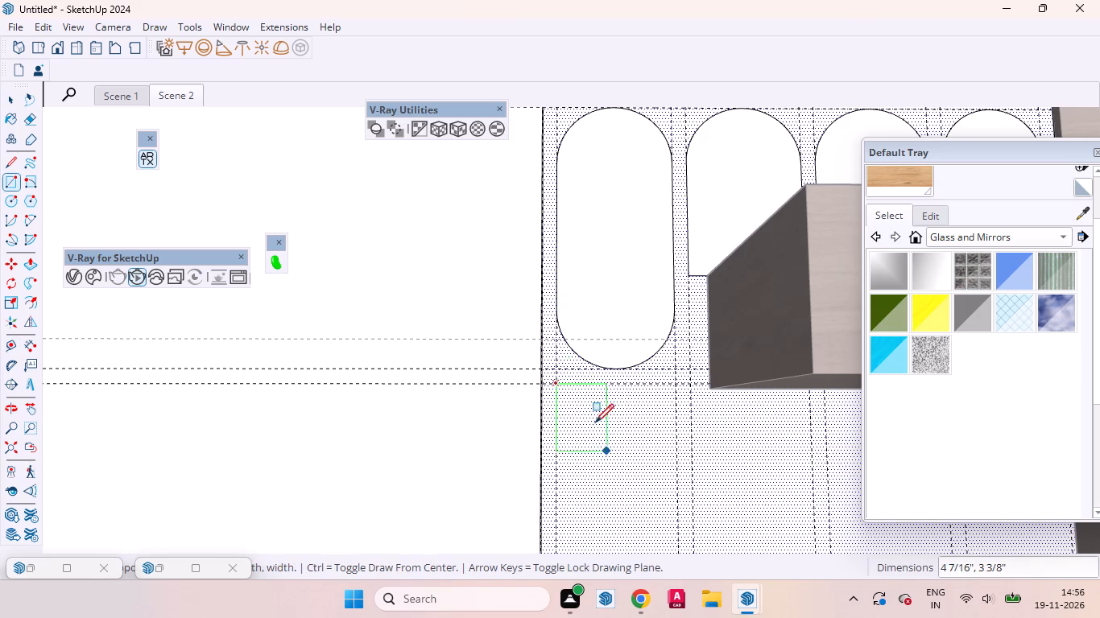
scroll(590, 410, "down", 8)
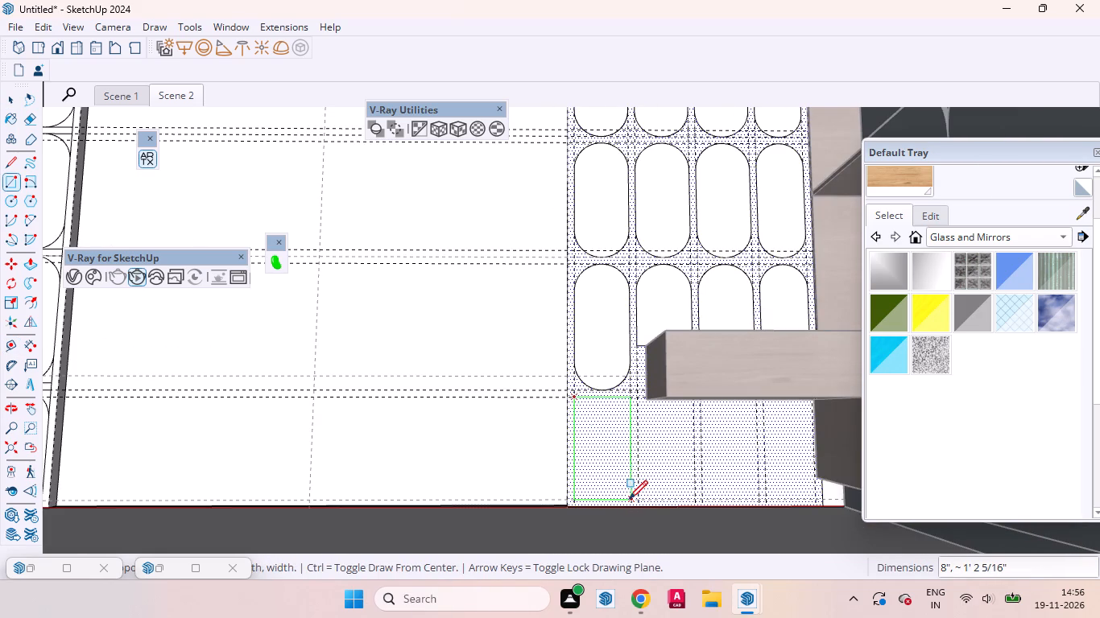
left_click(629, 499)
left_click_drag(655, 443, 643, 440)
key("space")
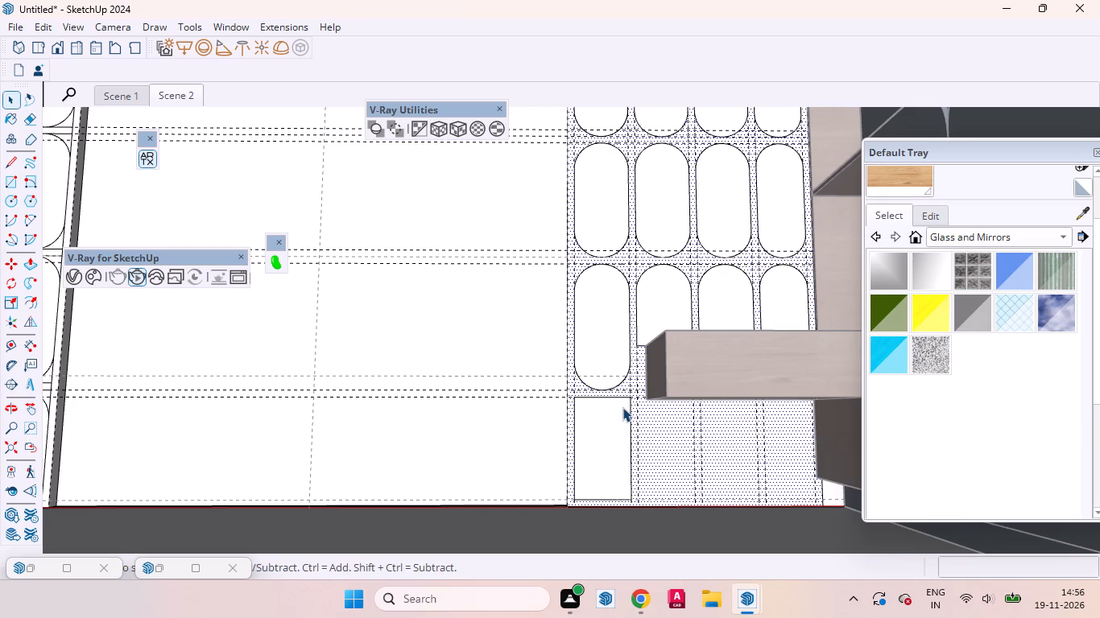
Round both top corners of the sixth bay's first panel with tangent arcs of about 5 11/16" from its top edge midpoint.
key("a")
left_click(605, 400)
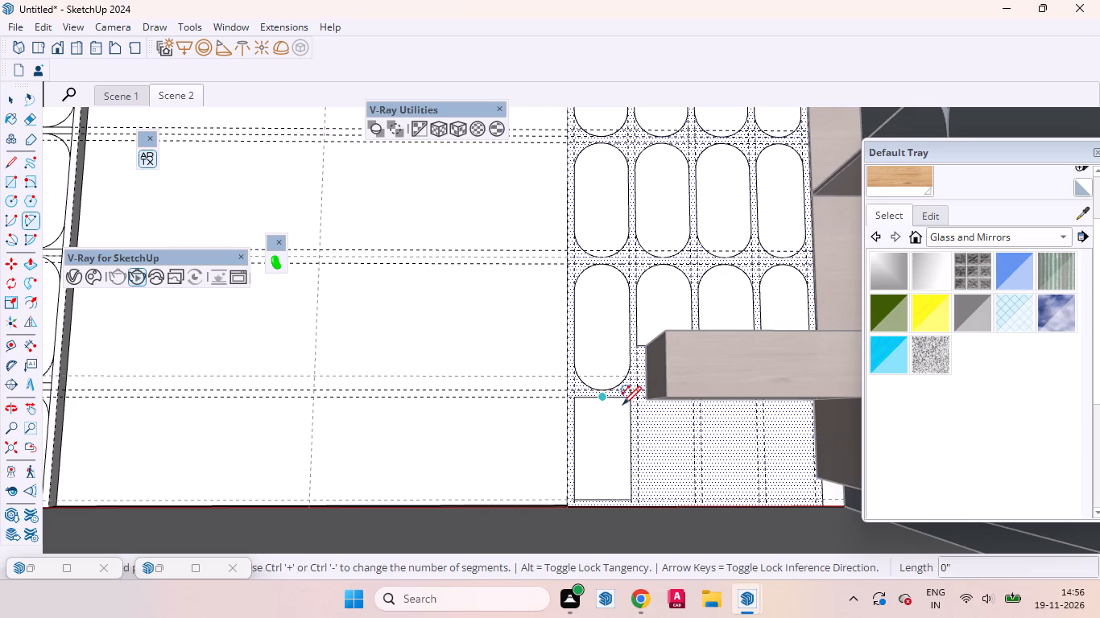
double_click(630, 426)
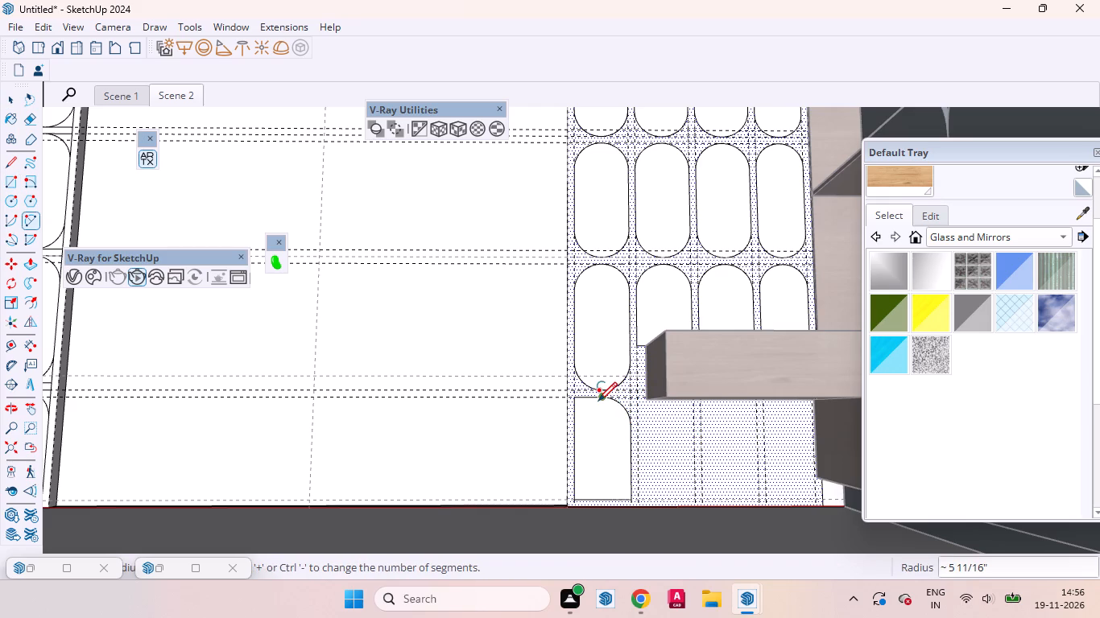
left_click(598, 401)
double_click(574, 423)
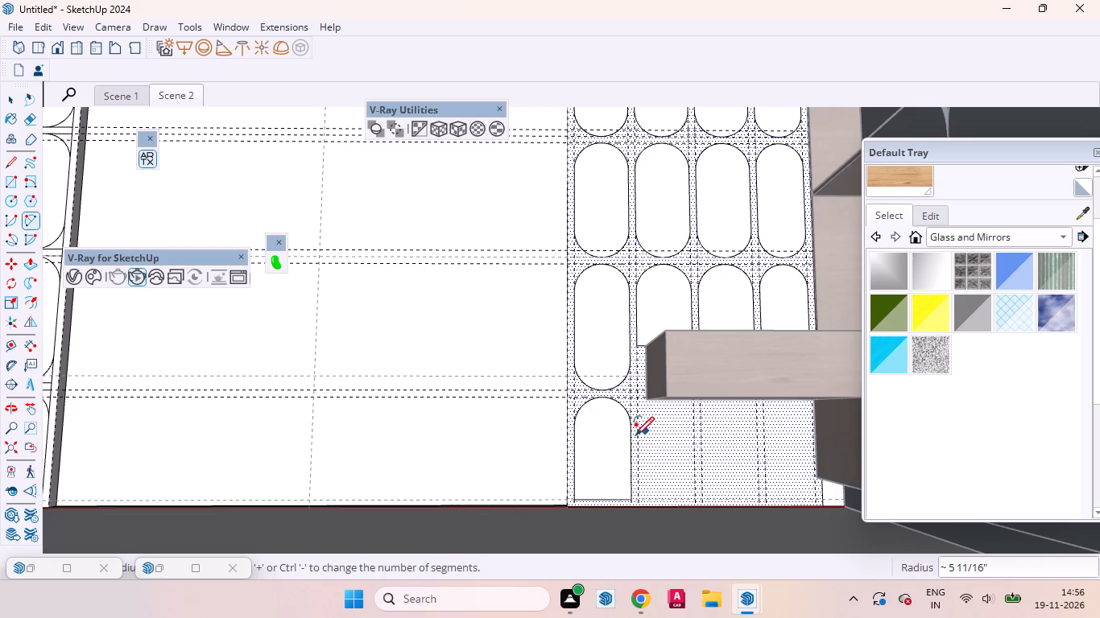
key("space")
left_click(609, 439)
Examine the whole wall and the finished panel grid on the strip at its far end.
scroll(734, 500, "down", 12)
scroll(716, 388, "up", 7)
middle_click_drag(725, 449, 775, 546)
scroll(706, 406, "down", 7)
scroll(704, 440, "up", 1)
scroll(705, 430, "down", 4)
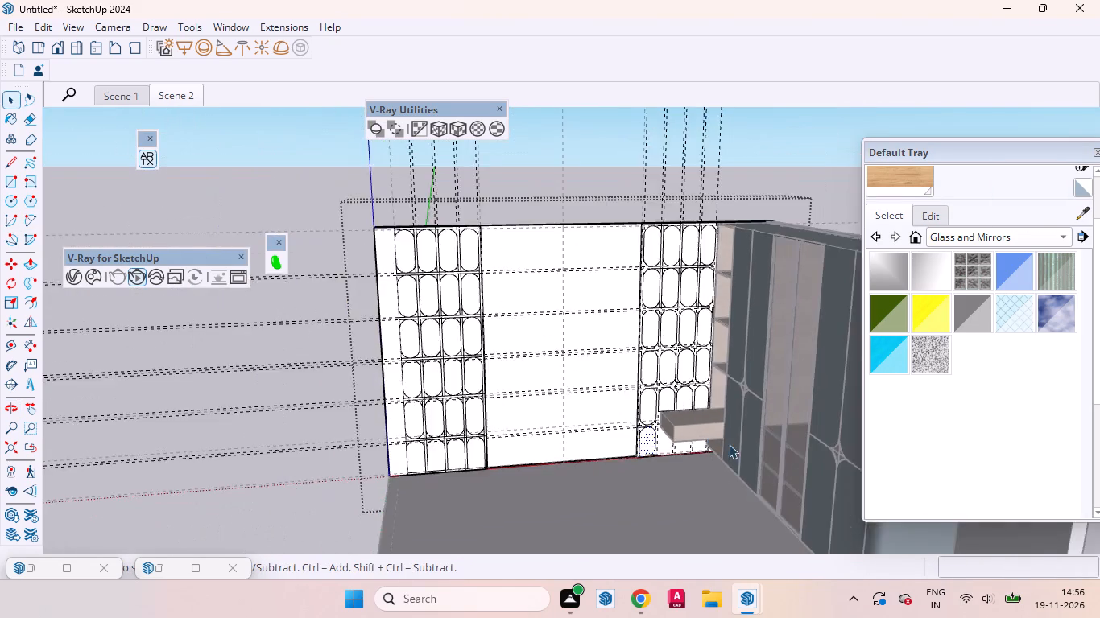
scroll(456, 332, "up", 10)
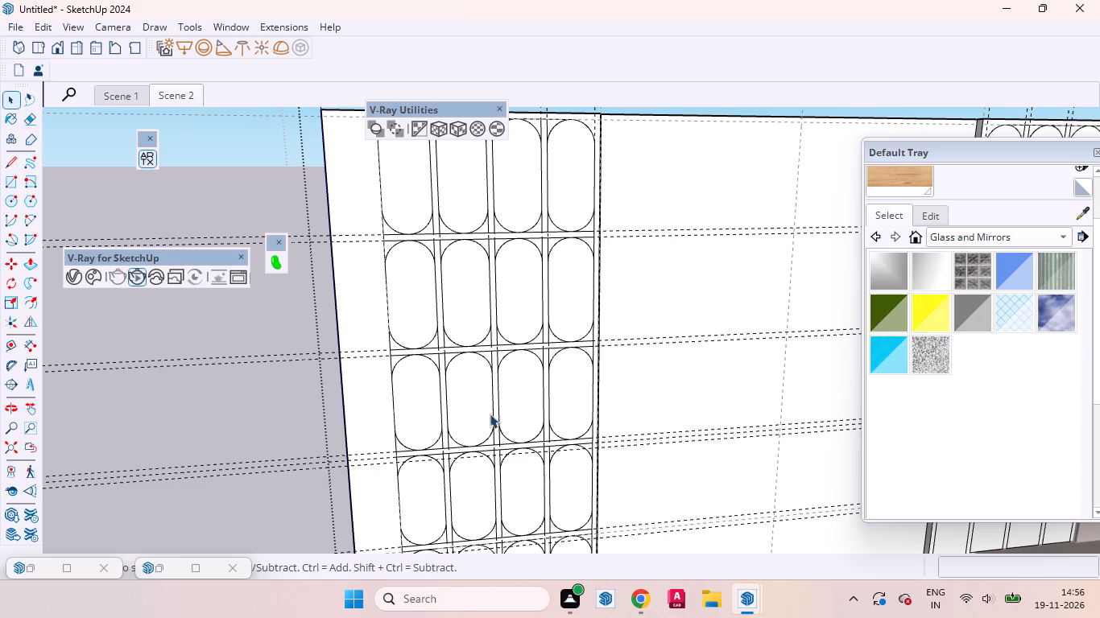
scroll(457, 354, "up", 2)
scroll(445, 412, "down", 3)
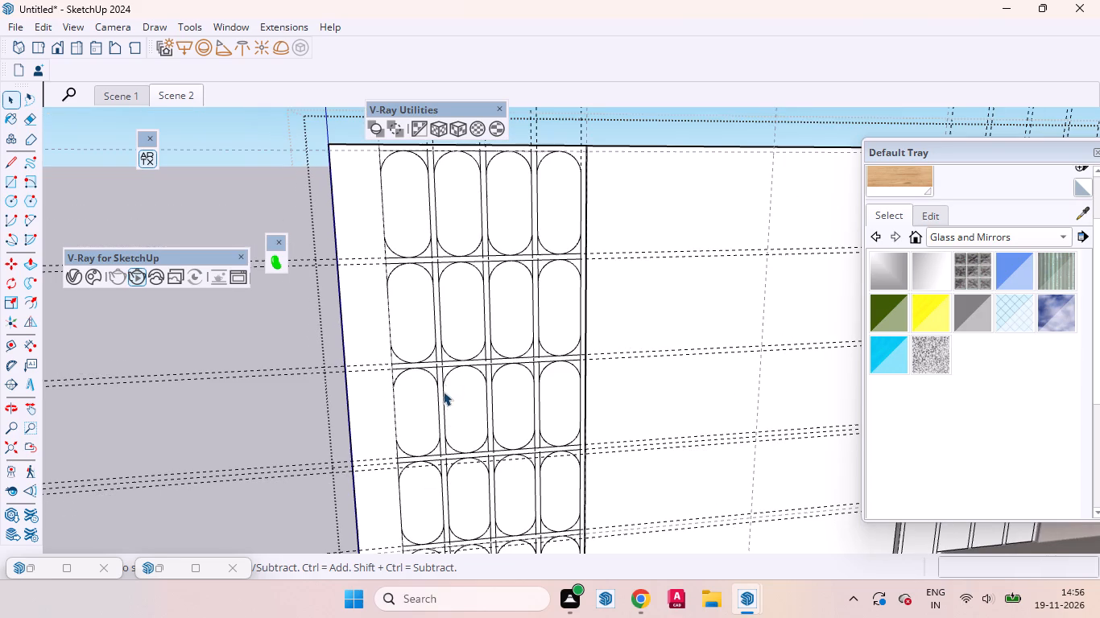
Erase the leftover square corner edges and crossing guides between the top two panel rows, around the first column and its junction with the second.
left_click(444, 365)
left_click(22, 116)
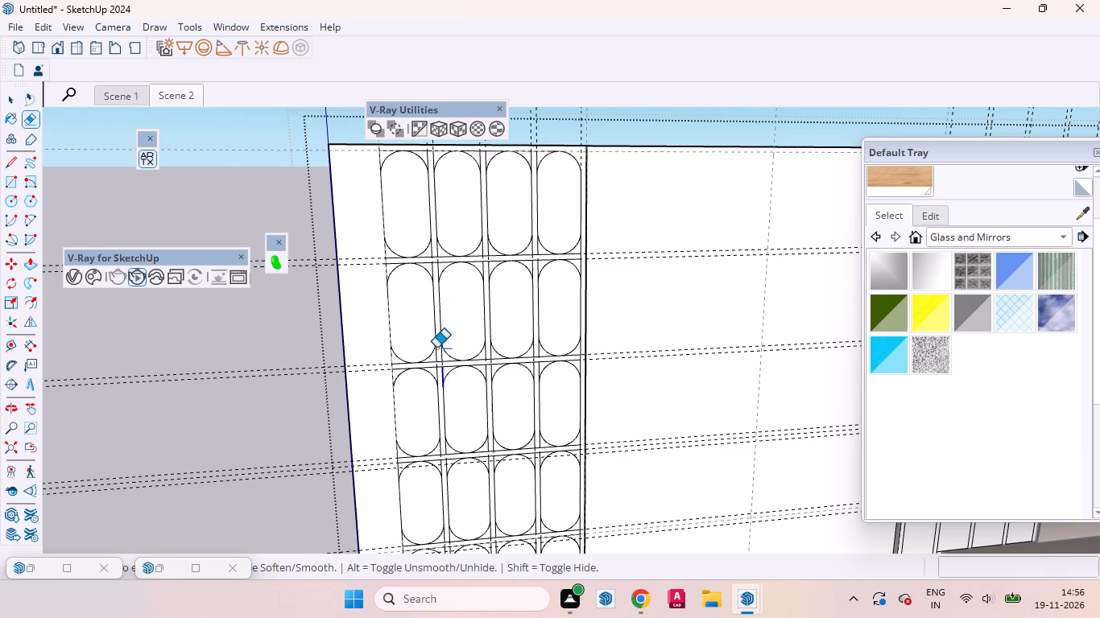
scroll(438, 407, "down", 2)
scroll(408, 243, "up", 14)
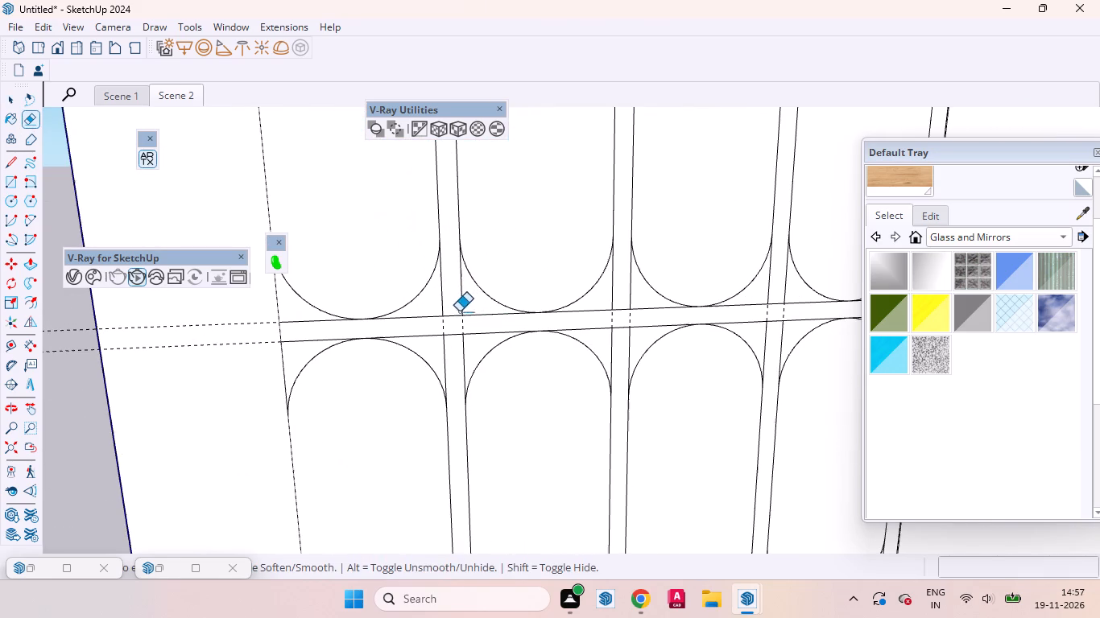
left_click_drag(467, 306, 452, 352)
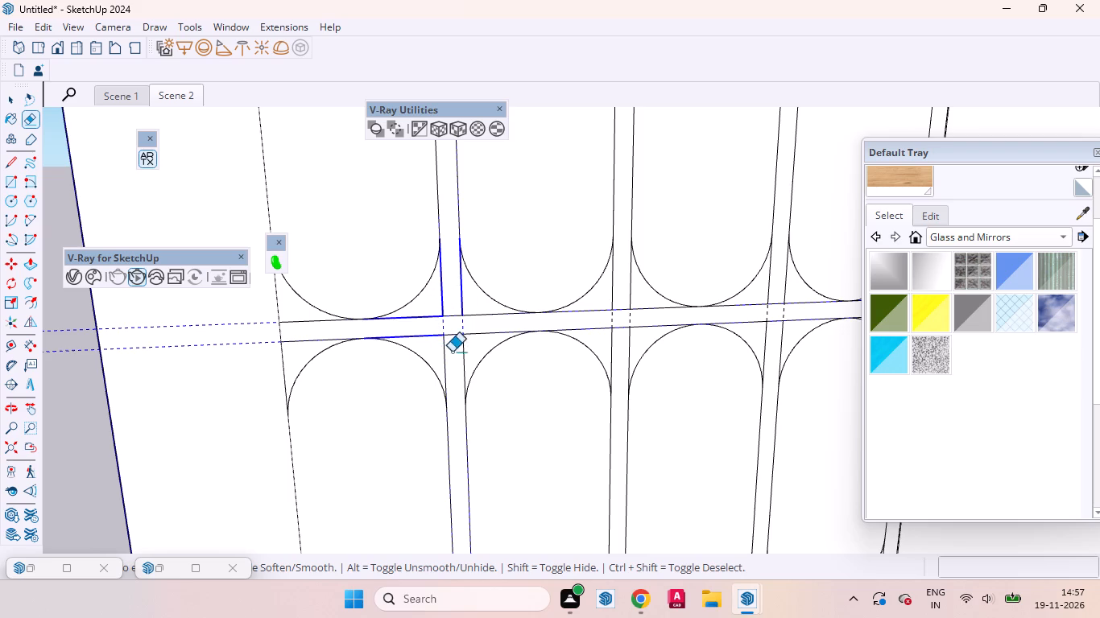
left_click_drag(452, 352, 457, 351)
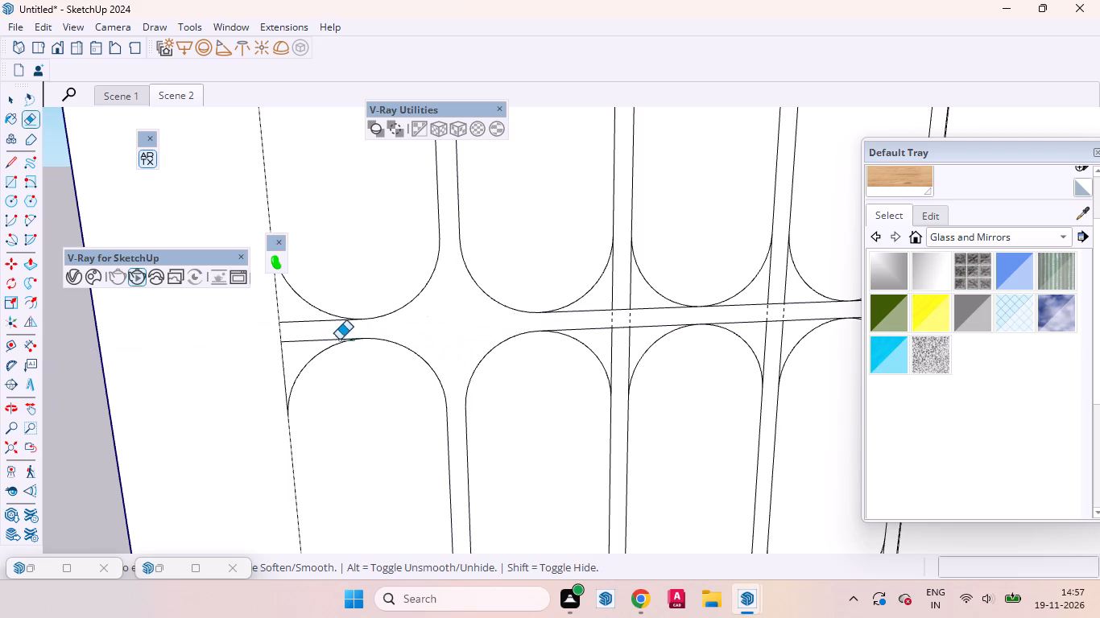
left_click_drag(293, 317, 297, 348)
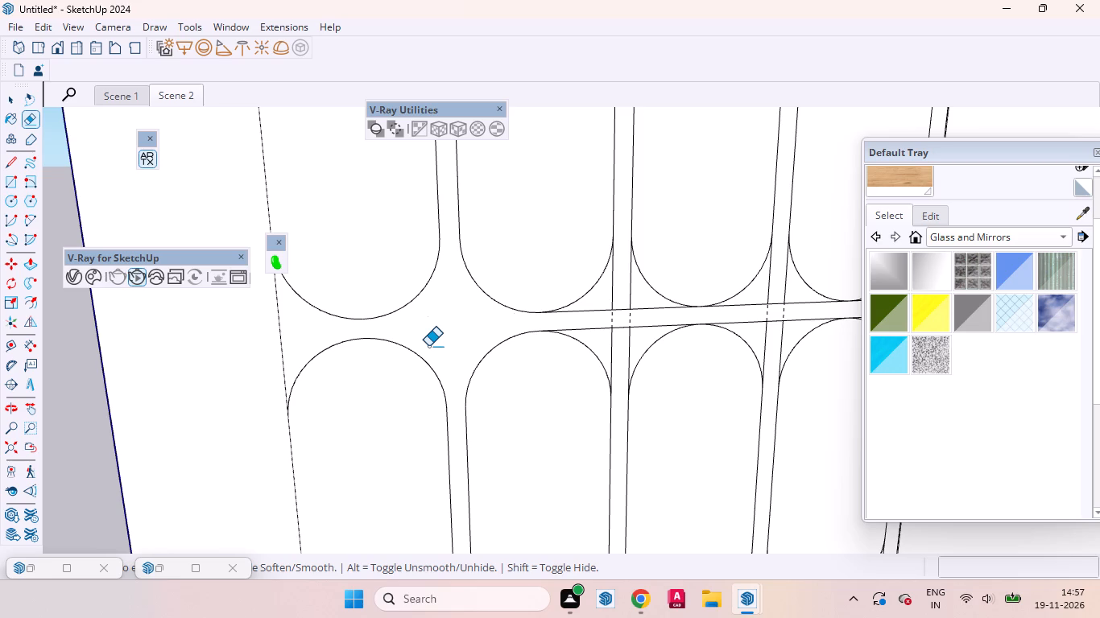
Erase the leftover corner edges and guides between the top two panel rows at the junctions from the second column to the fourth.
scroll(593, 329, "up", 8)
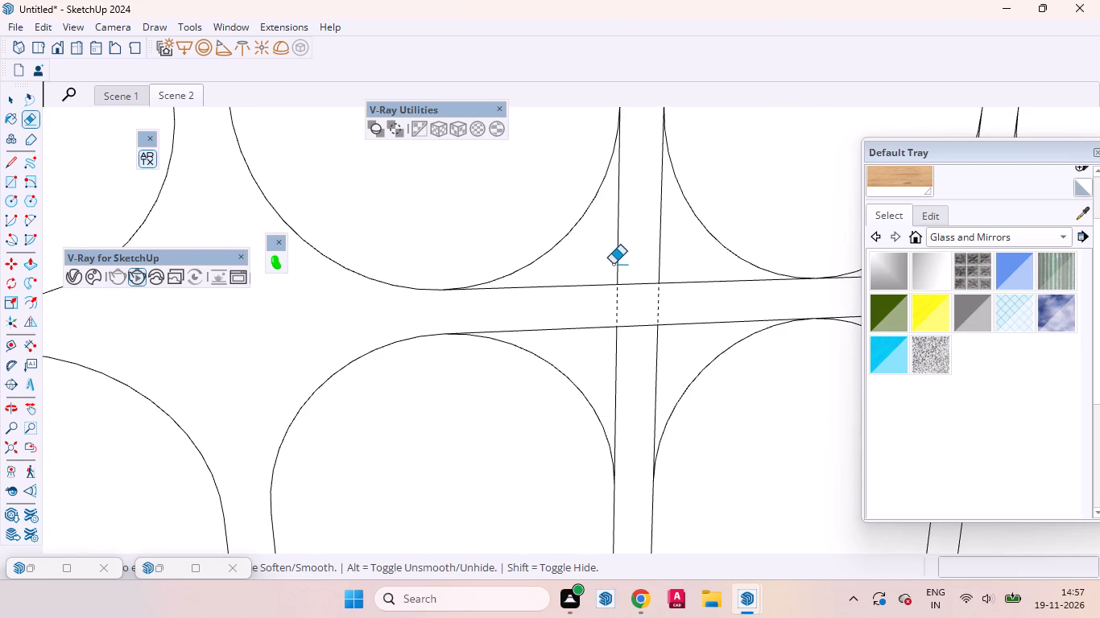
left_click_drag(601, 247, 607, 278)
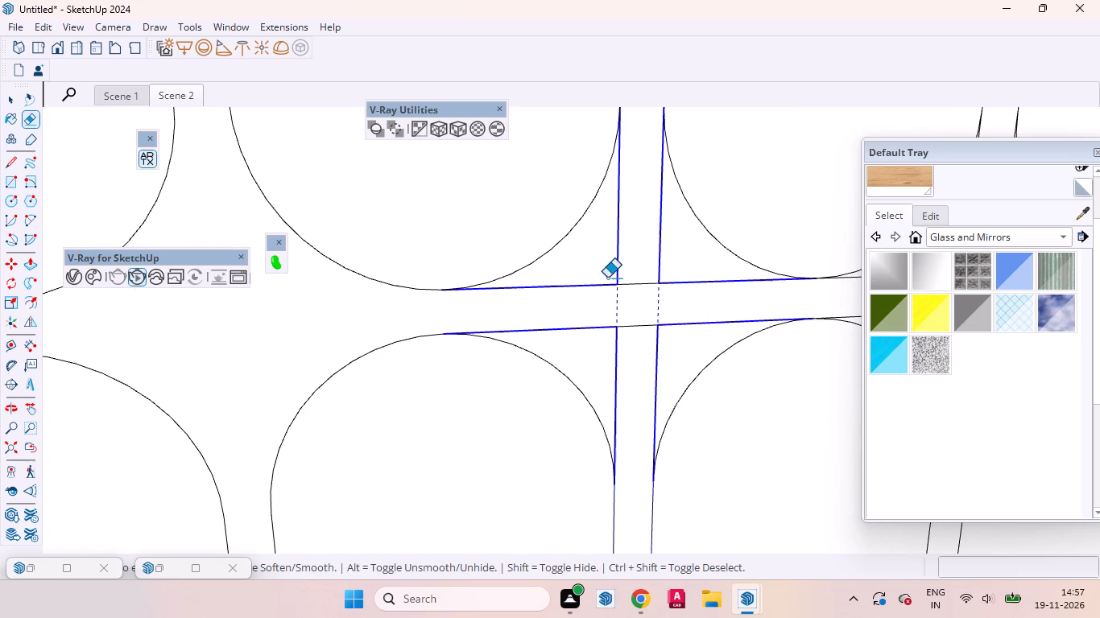
left_click_drag(607, 278, 636, 353)
scroll(552, 361, "down", 15)
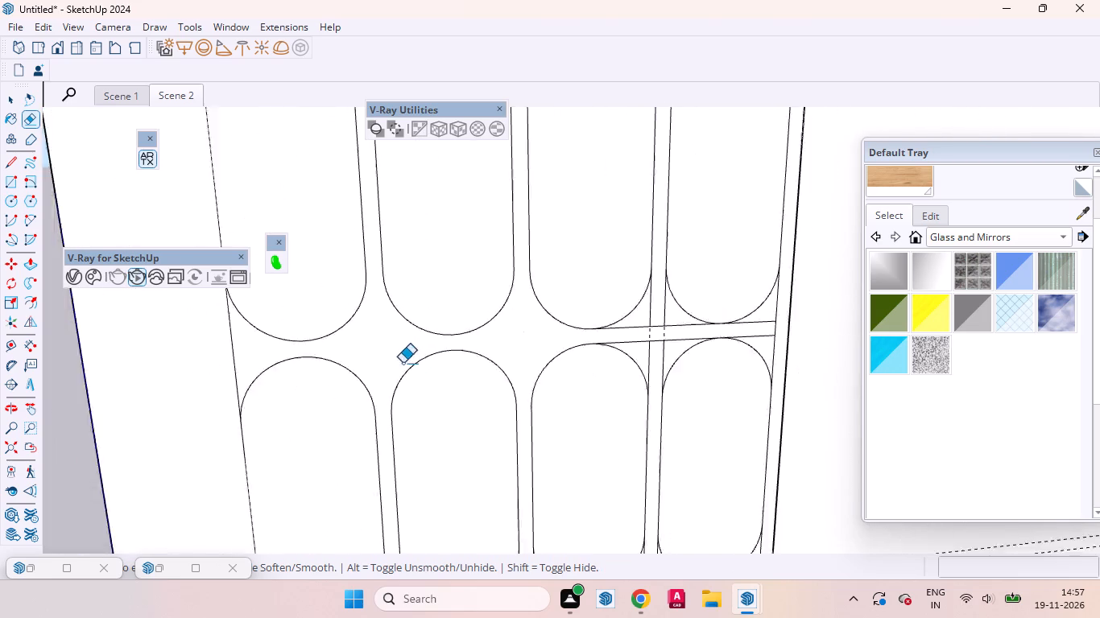
scroll(403, 363, "down", 6)
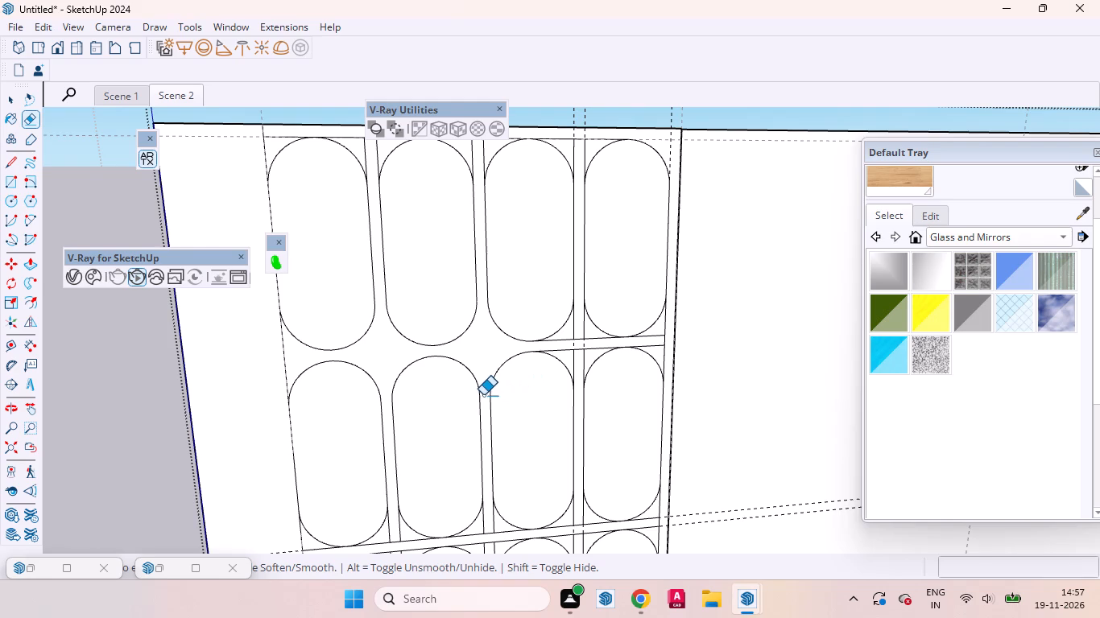
scroll(535, 385, "down", 3)
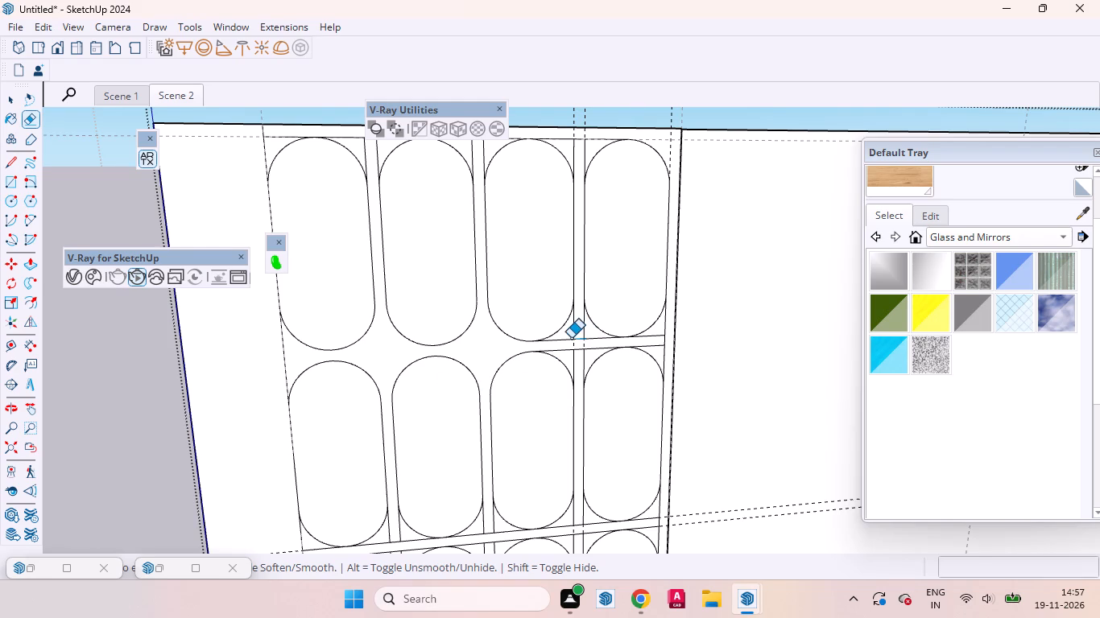
left_click_drag(568, 333, 589, 337)
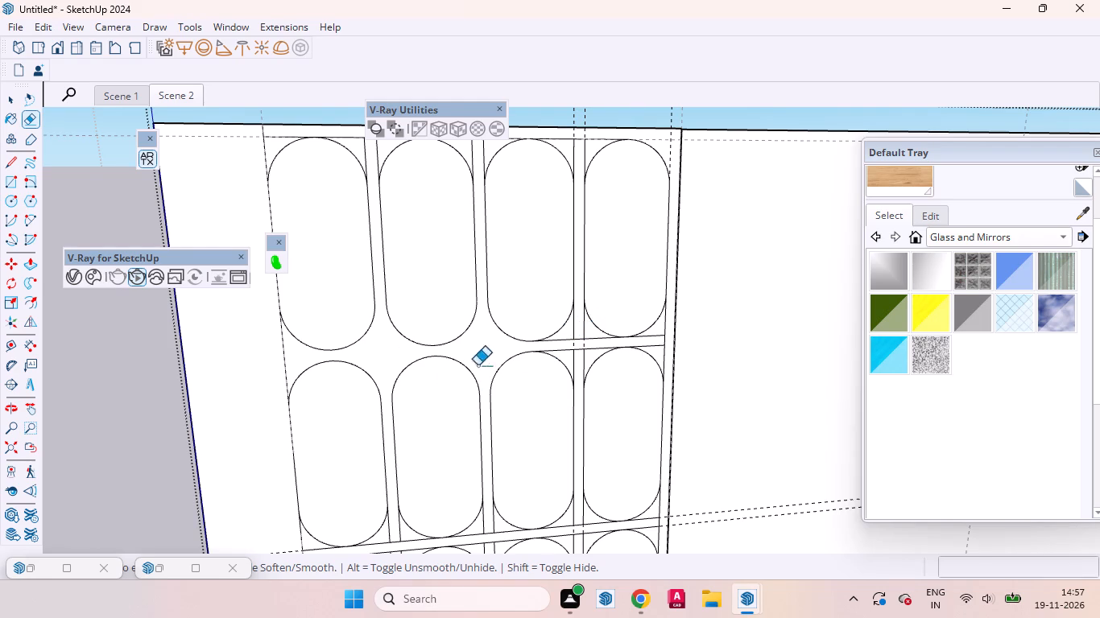
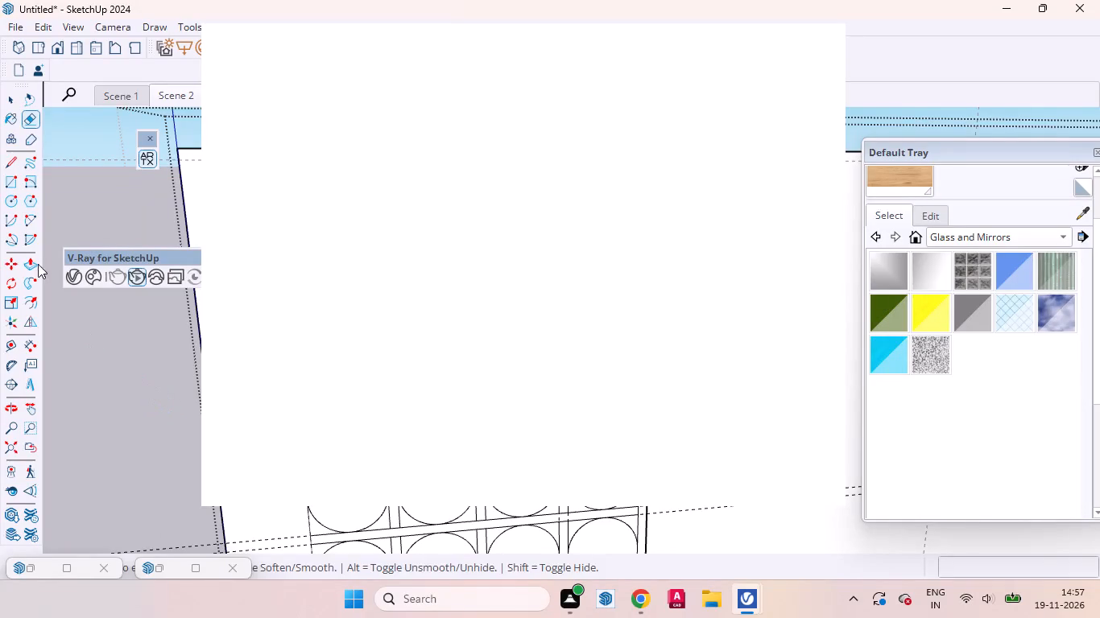
Stop erasing and clear the current selection around the wall and panel grid.
left_click(8, 99)
left_click(103, 382)
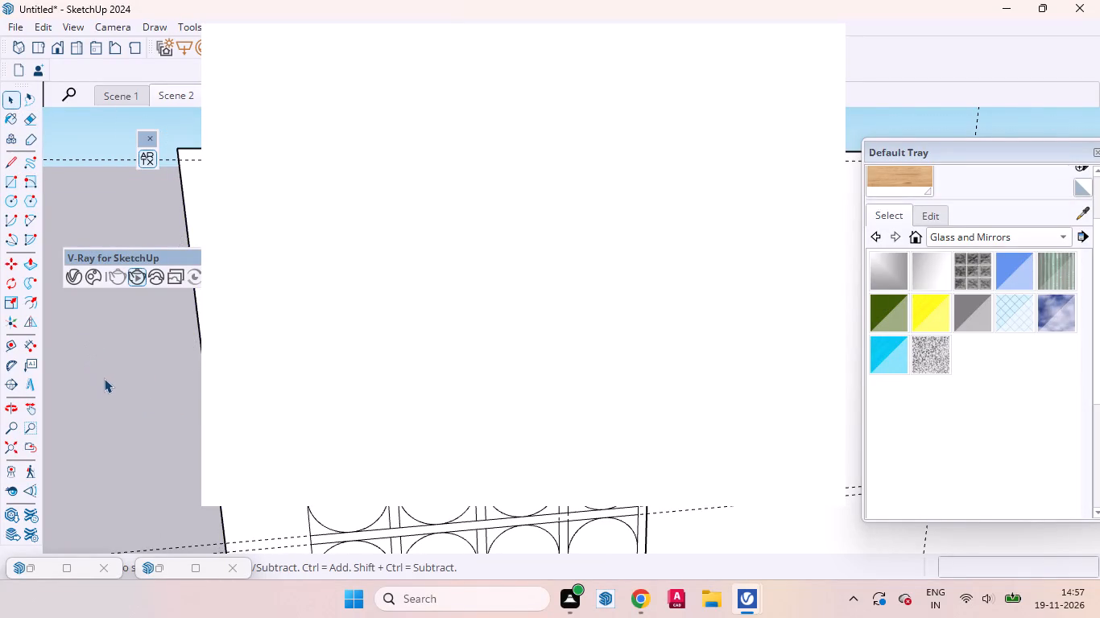
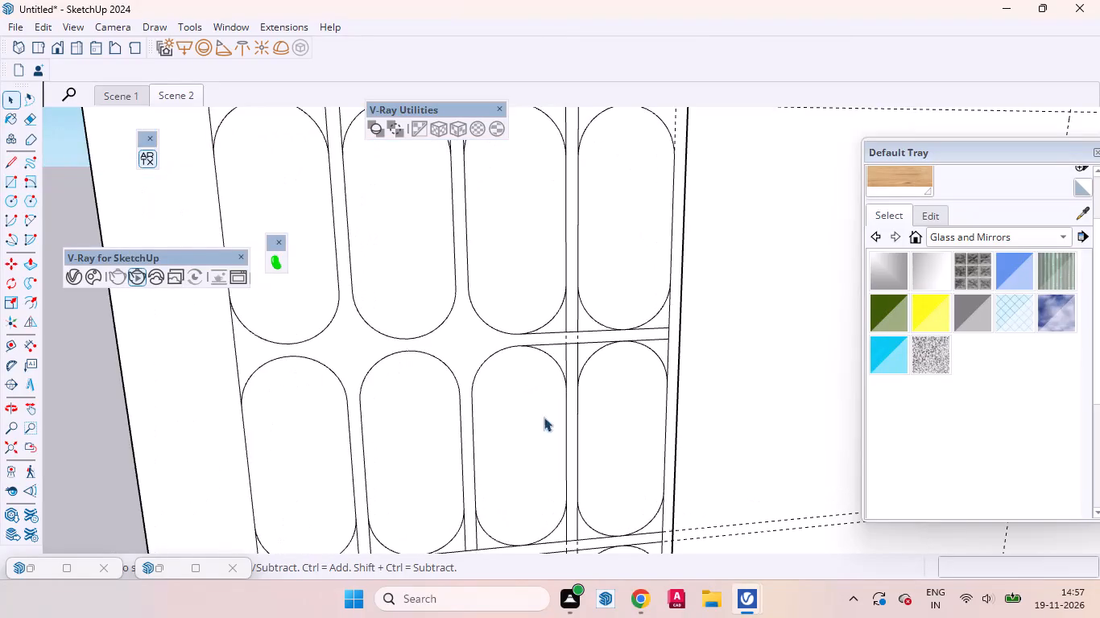
Erase the leftover corner edges between the first and second panel rows at the third and fourth columns and outer edge.
scroll(540, 431, "down", 2)
scroll(561, 380, "up", 6)
left_click(566, 360)
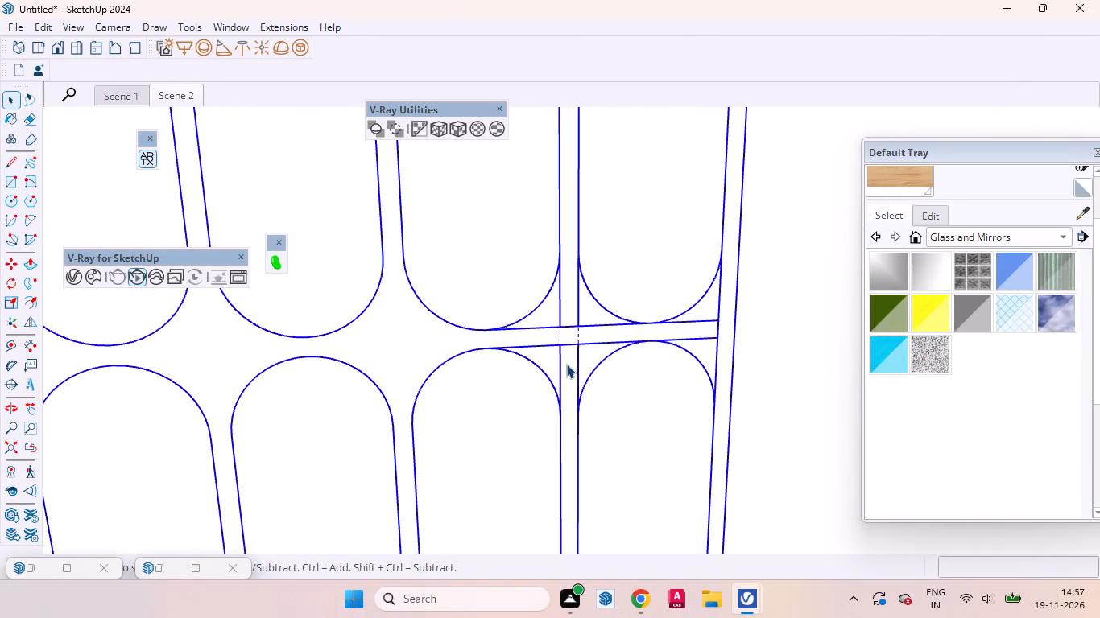
triple_click(566, 364)
left_click(572, 365)
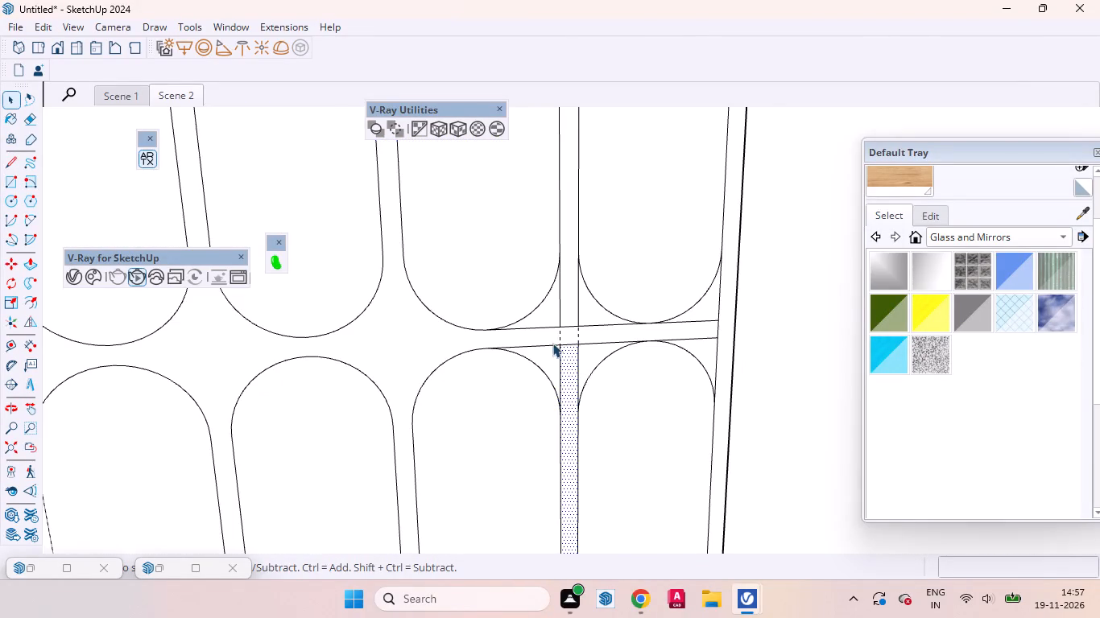
scroll(552, 343, "up", 3)
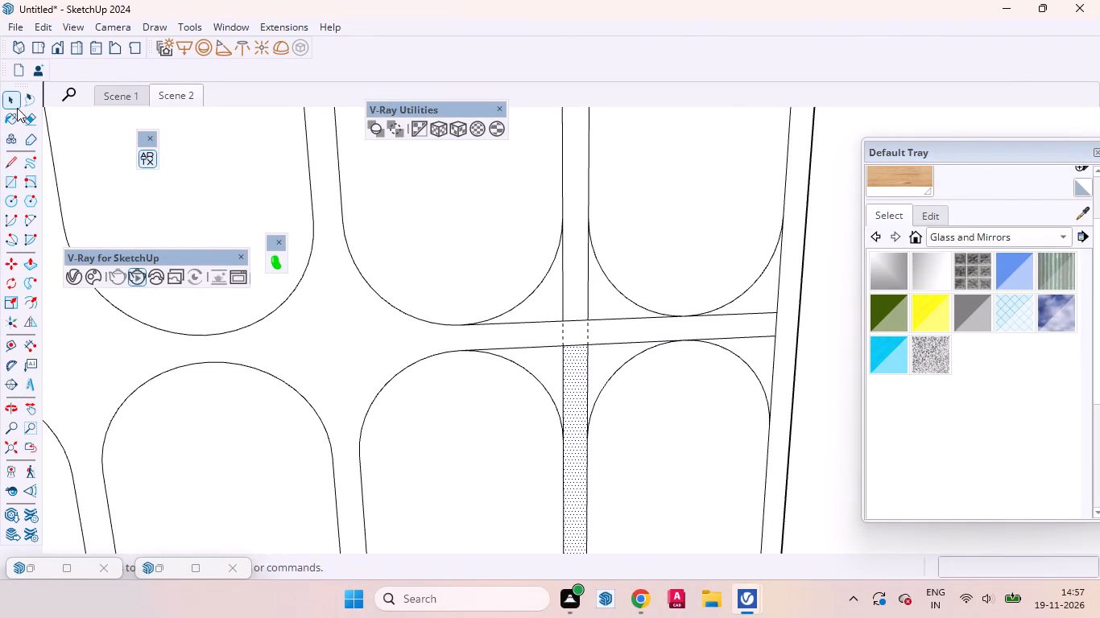
left_click(24, 113)
scroll(604, 266, "up", 3)
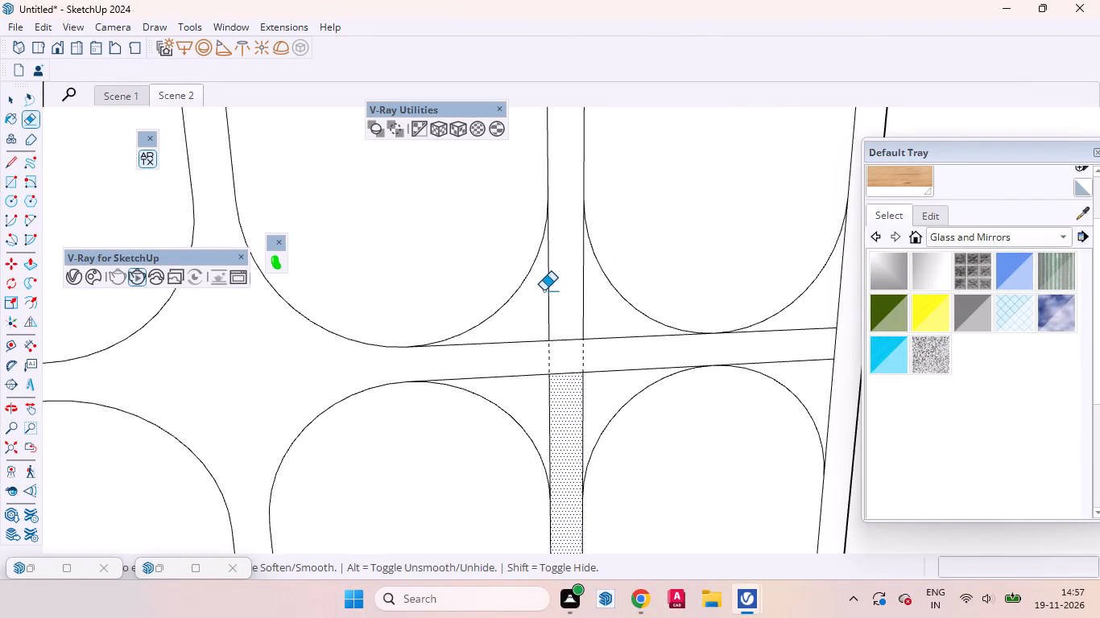
left_click(542, 290)
left_click(548, 289)
left_click_drag(552, 295, 581, 296)
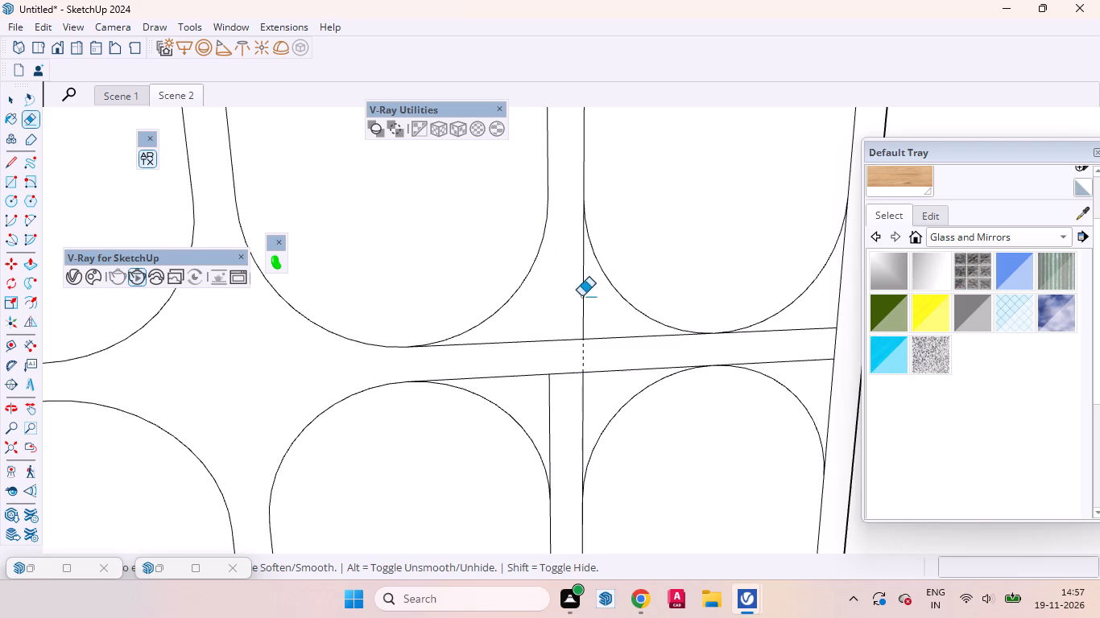
left_click_drag(581, 296, 568, 348)
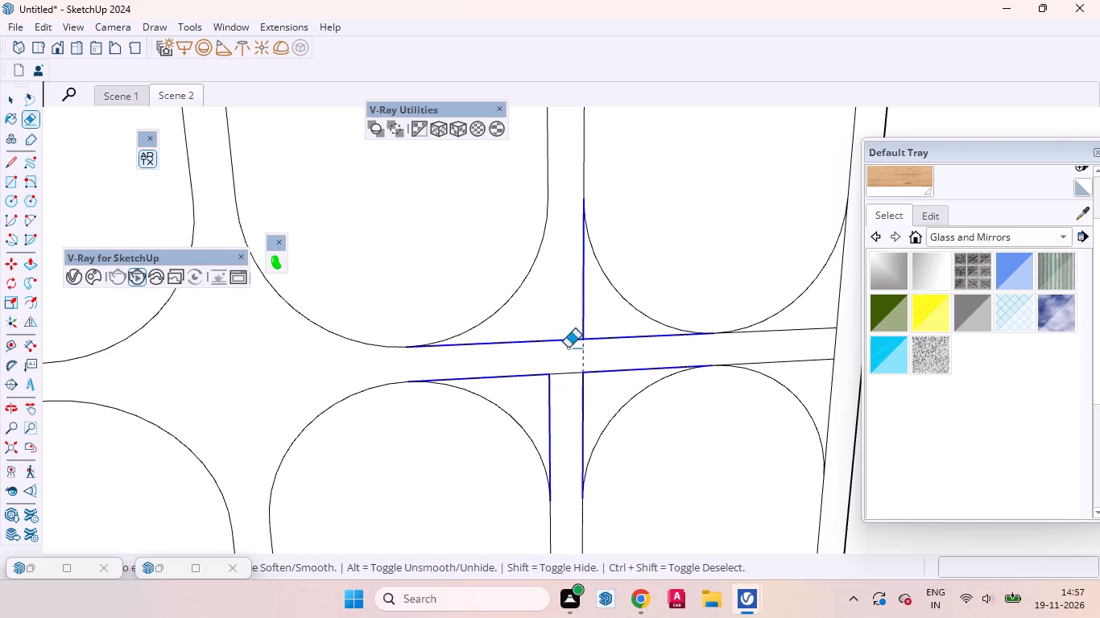
left_click_drag(568, 348, 567, 389)
left_click_drag(823, 315, 820, 354)
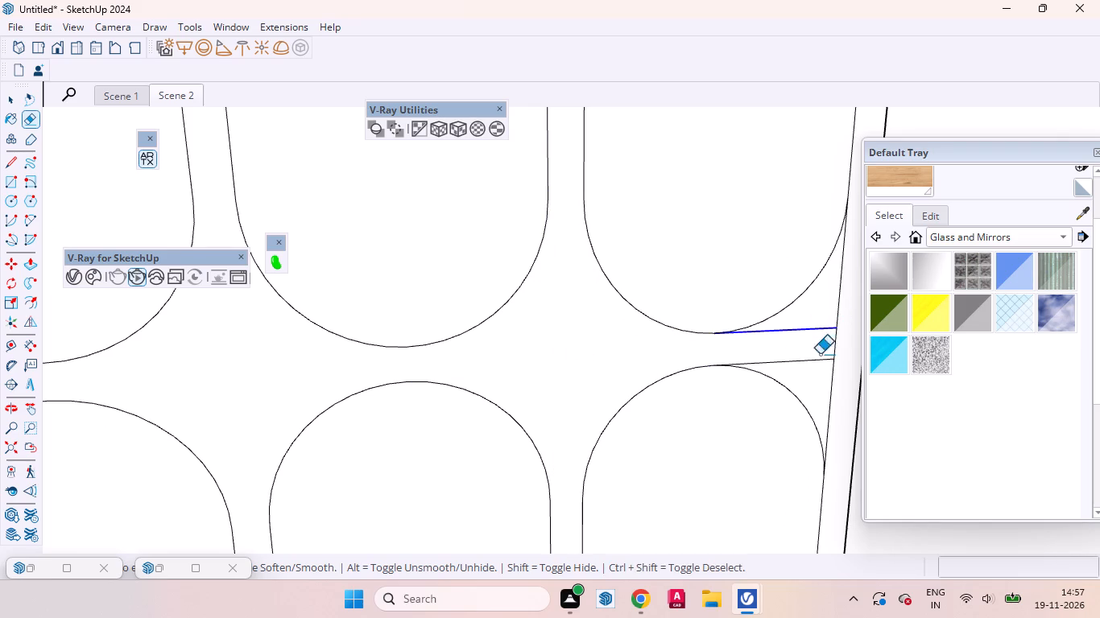
left_click_drag(820, 354, 823, 377)
left_click_drag(843, 311, 835, 311)
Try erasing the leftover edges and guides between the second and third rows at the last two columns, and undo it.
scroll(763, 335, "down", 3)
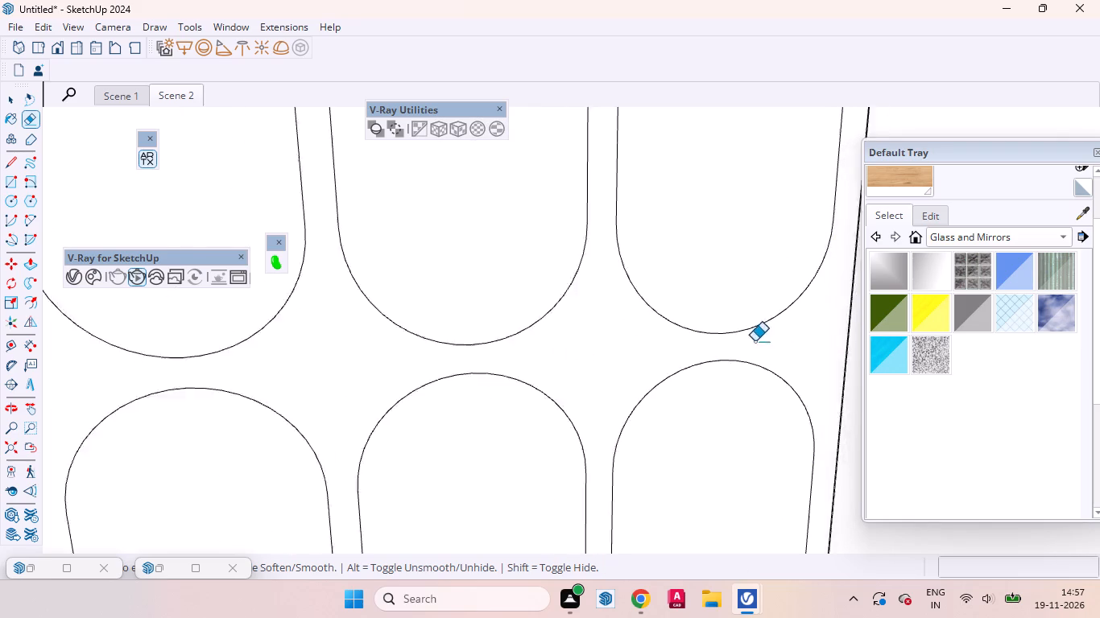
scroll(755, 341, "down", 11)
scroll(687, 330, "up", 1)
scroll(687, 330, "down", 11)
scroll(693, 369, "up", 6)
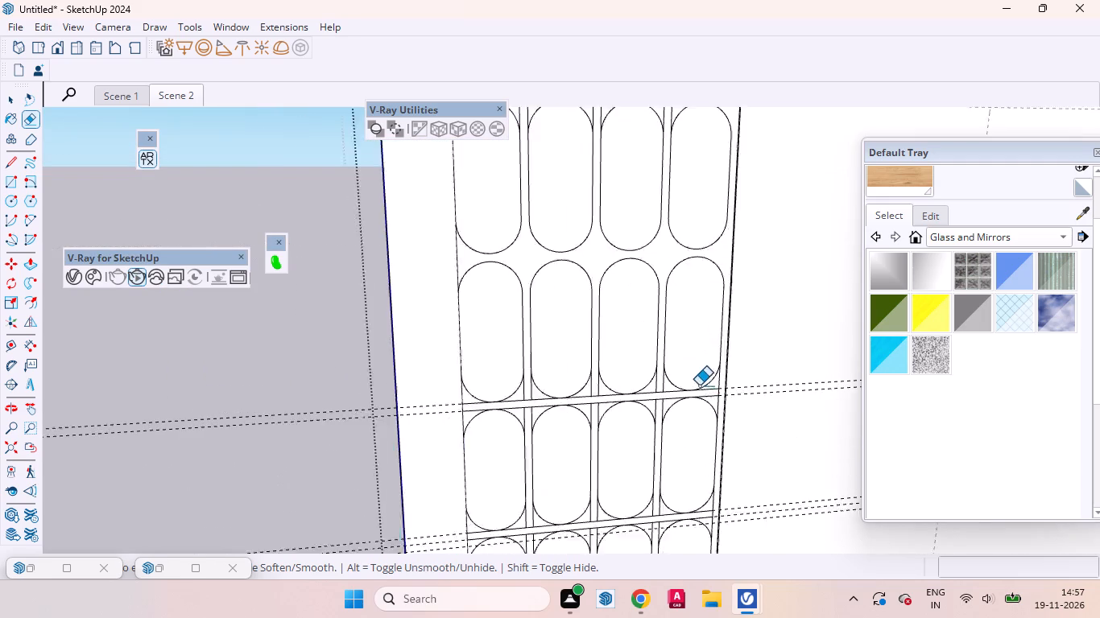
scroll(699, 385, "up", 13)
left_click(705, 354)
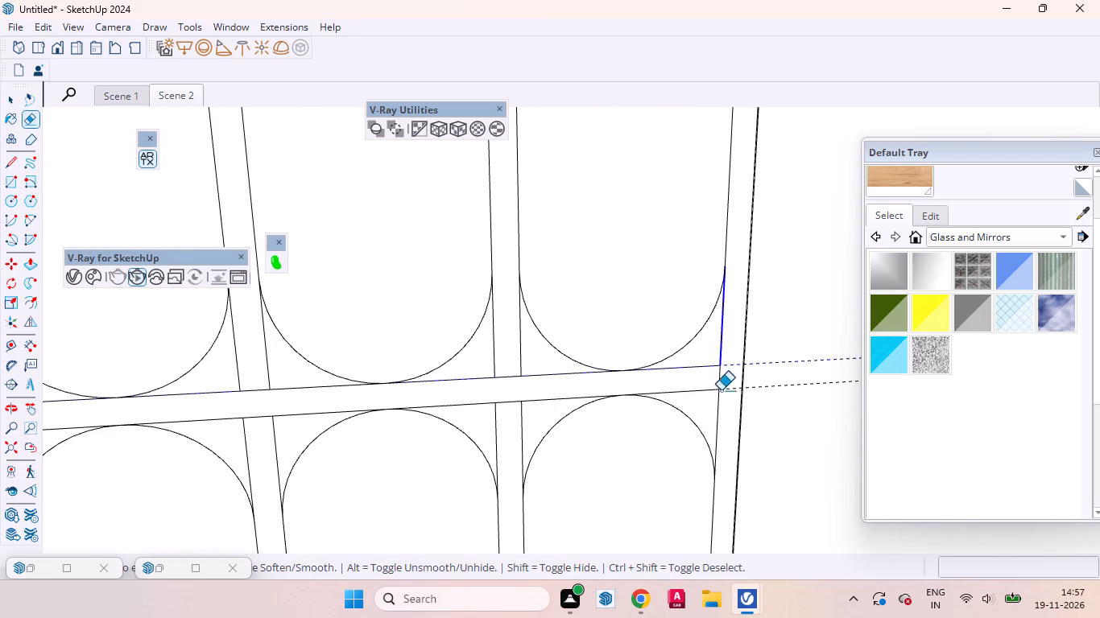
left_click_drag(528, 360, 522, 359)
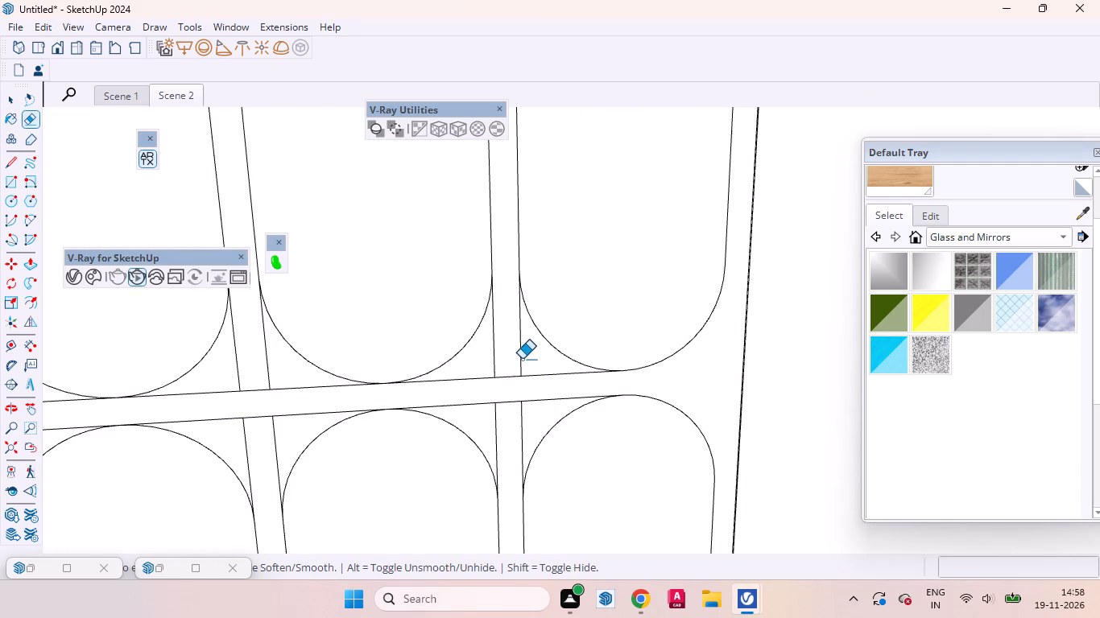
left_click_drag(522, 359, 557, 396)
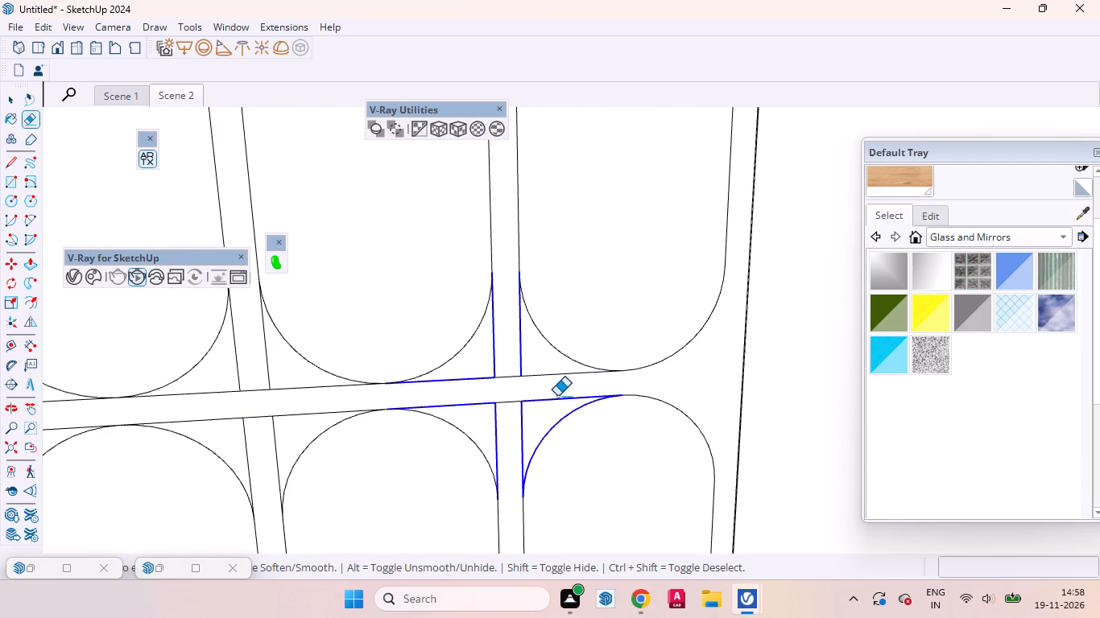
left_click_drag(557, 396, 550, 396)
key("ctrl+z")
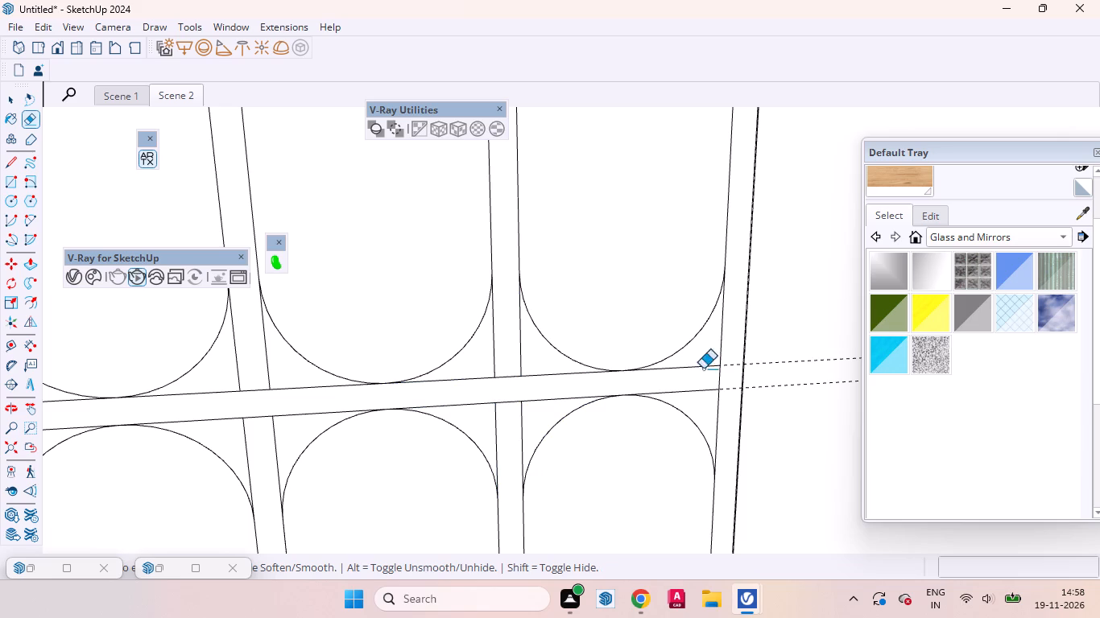
Erase the two guides and leftover corner edges between the second and third rows, from the outer edge to the second column.
left_click_drag(713, 357, 716, 402)
left_click_drag(726, 365, 716, 362)
left_click_drag(540, 362, 520, 372)
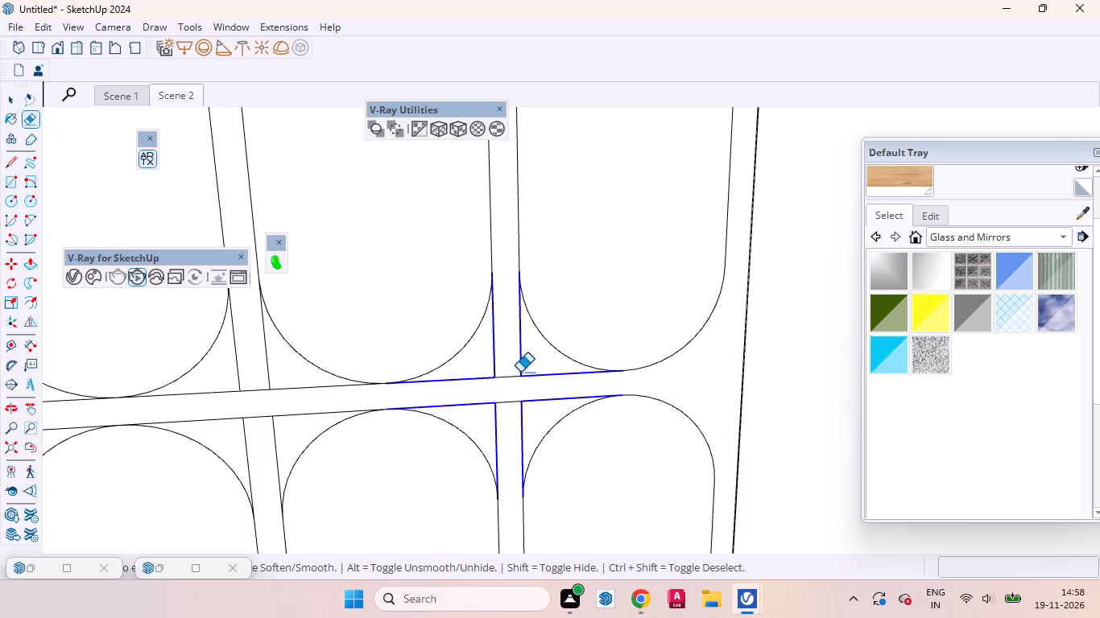
left_click_drag(520, 372, 507, 408)
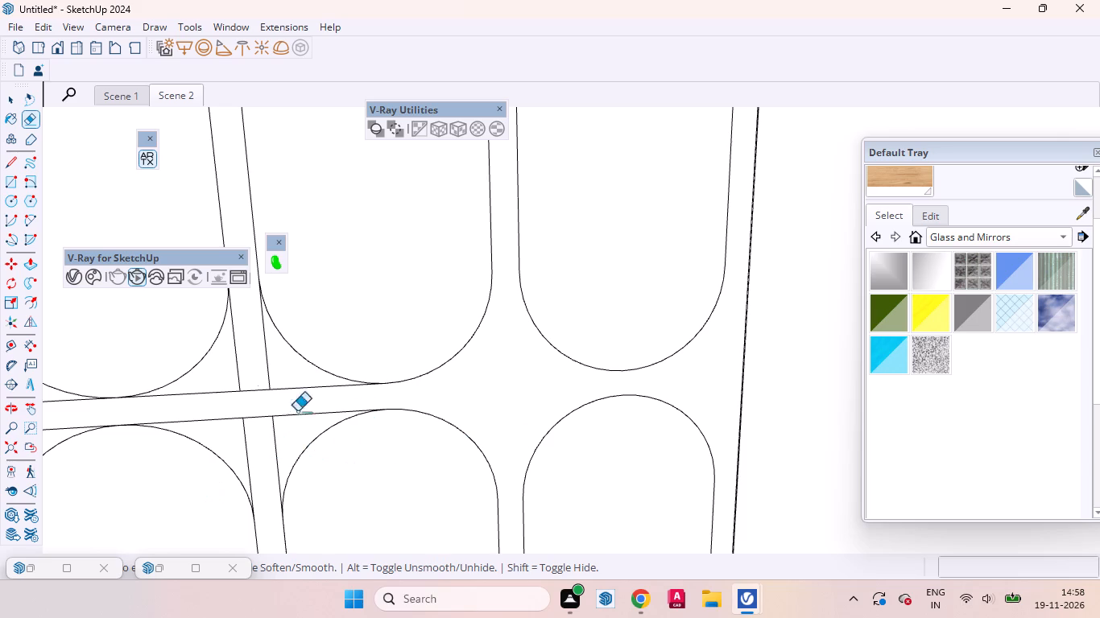
left_click(202, 361)
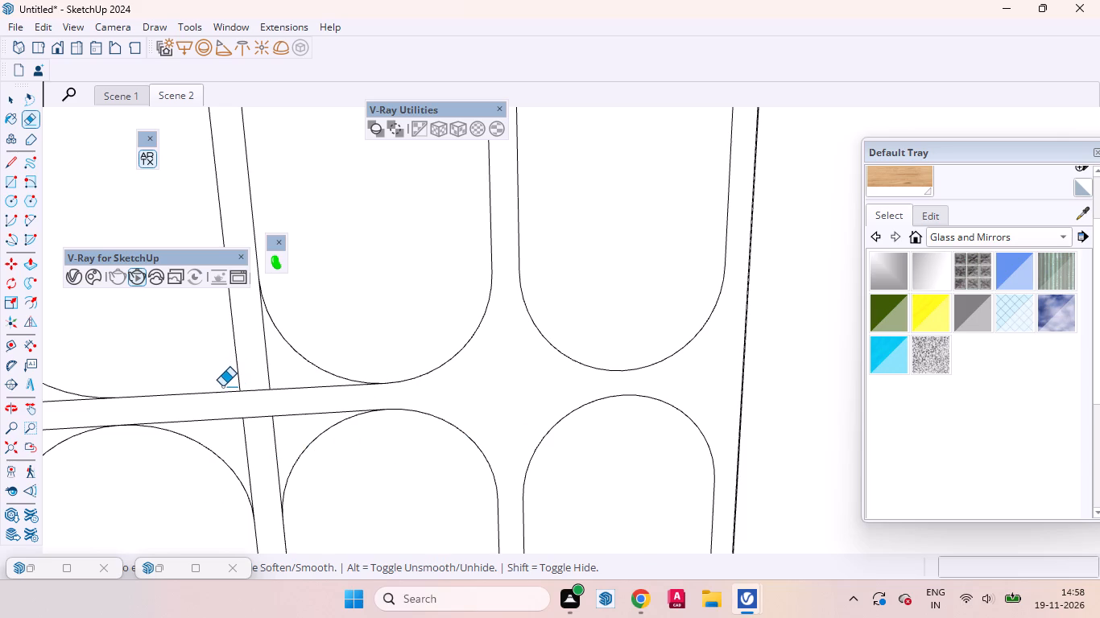
key("ctrl+z")
left_click_drag(223, 380, 283, 426)
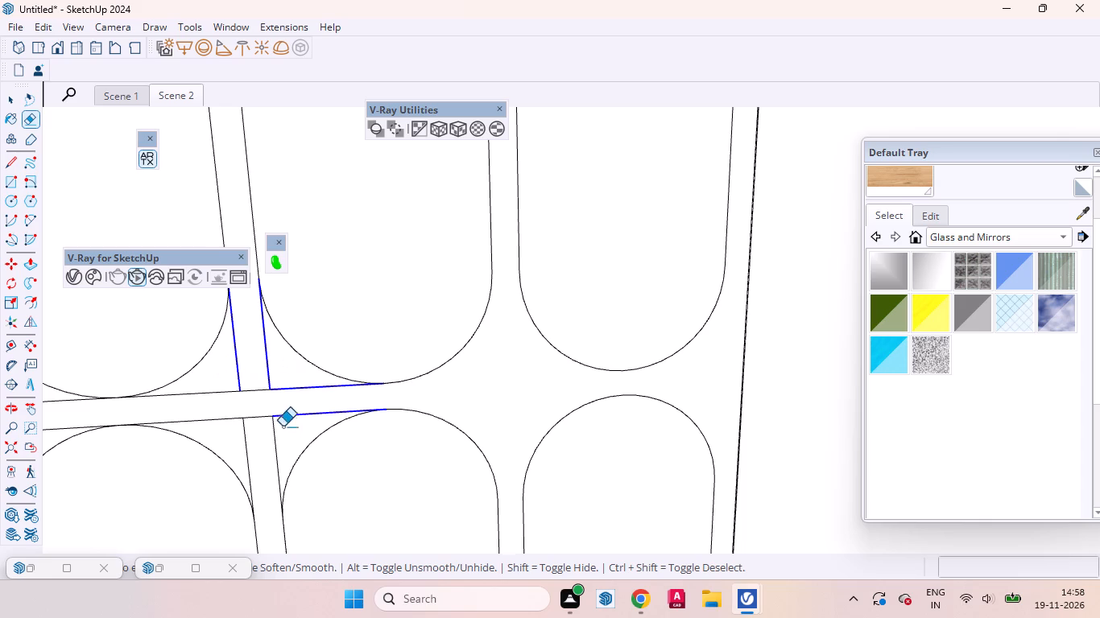
left_click_drag(283, 426, 258, 435)
Erase the leftover straight edges and corner pieces above the rounded tops of the first panel row.
scroll(553, 372, "down", 2)
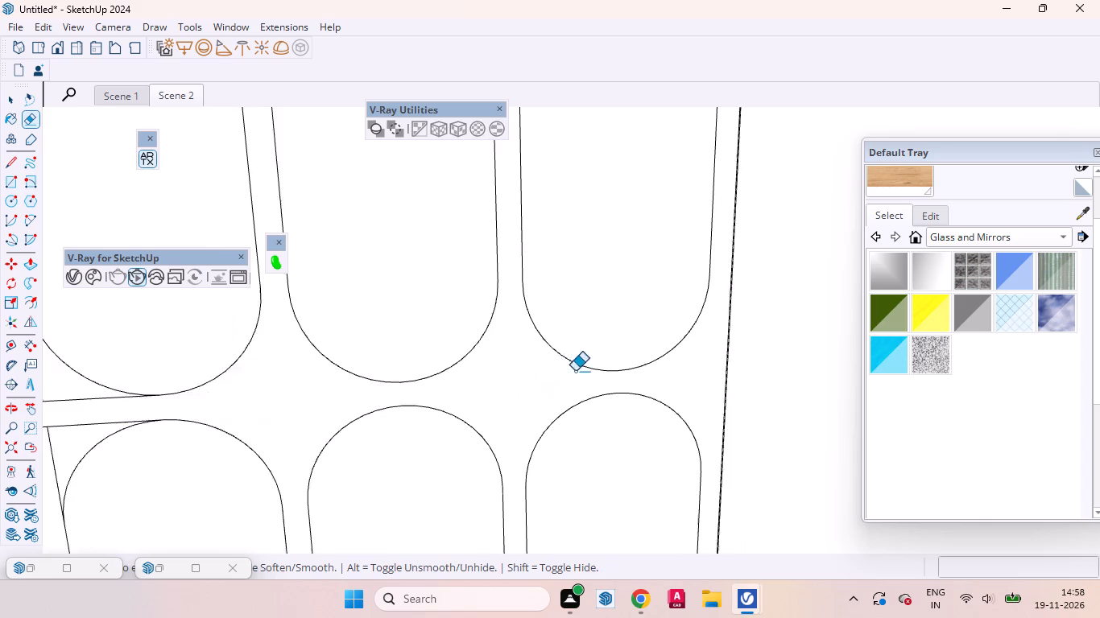
scroll(575, 371, "down", 17)
scroll(581, 391, "up", 4)
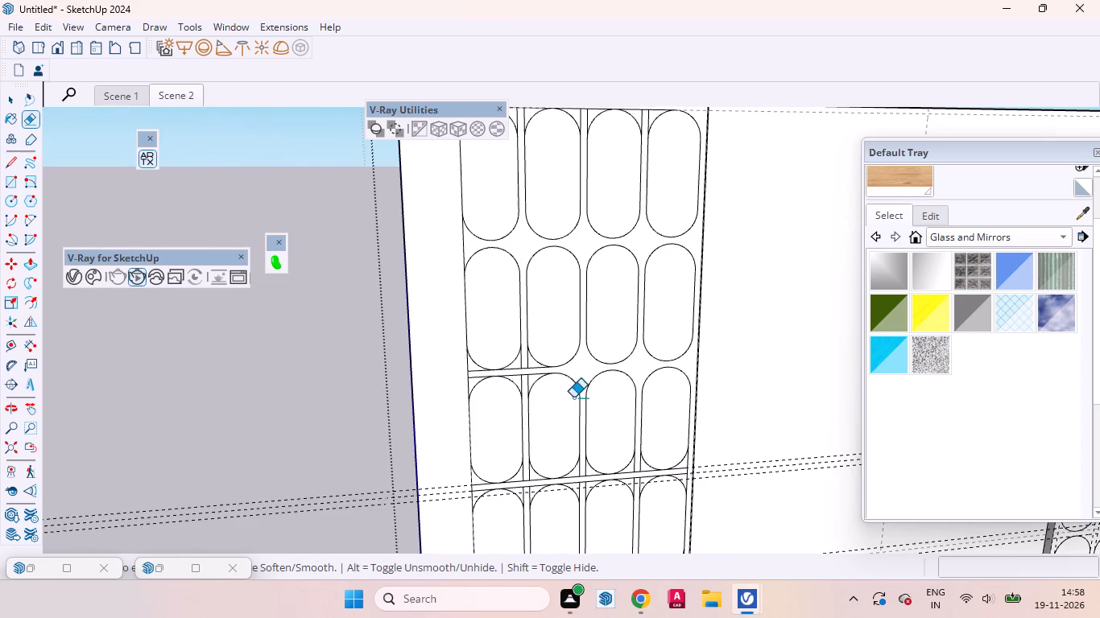
scroll(564, 441, "down", 3)
scroll(648, 212, "up", 15)
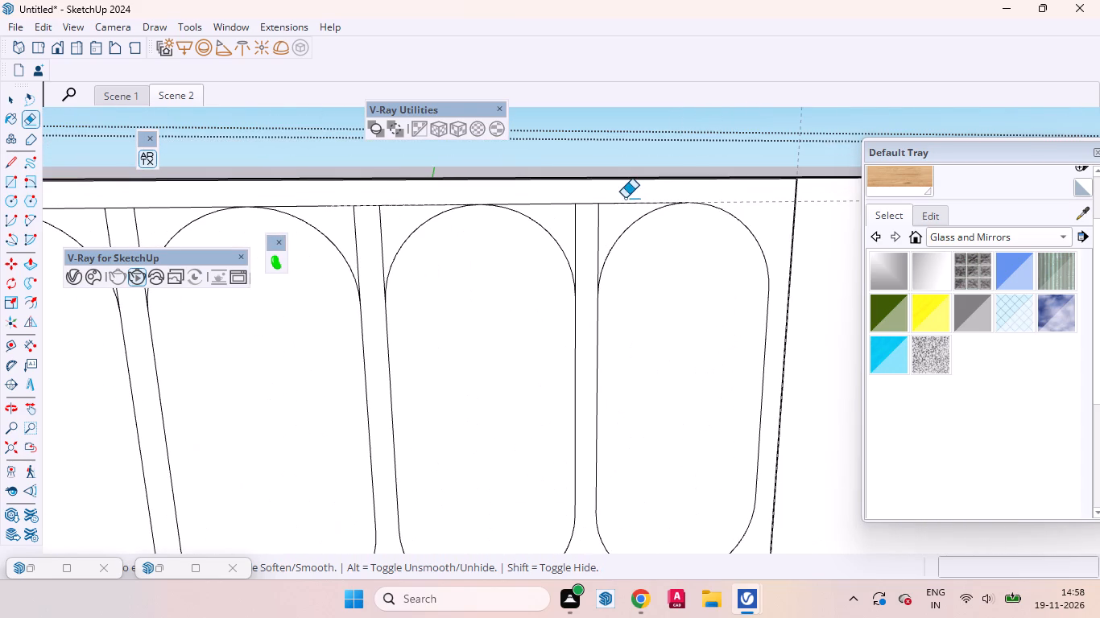
left_click_drag(625, 199, 586, 218)
left_click_drag(388, 220, 378, 202)
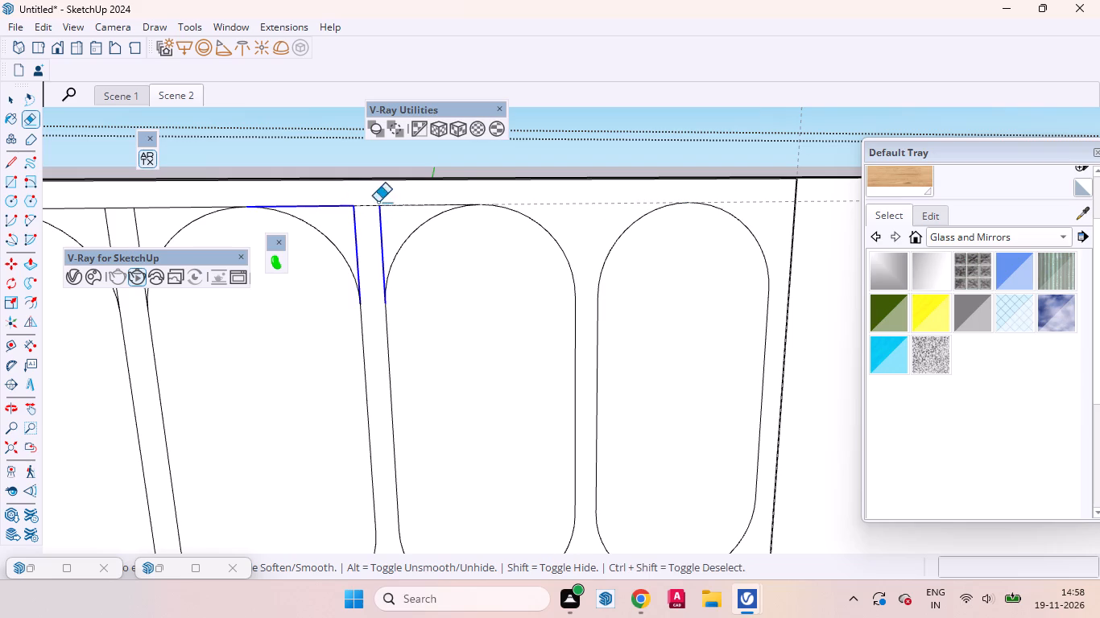
left_click_drag(378, 202, 364, 205)
scroll(626, 313, "down", 9)
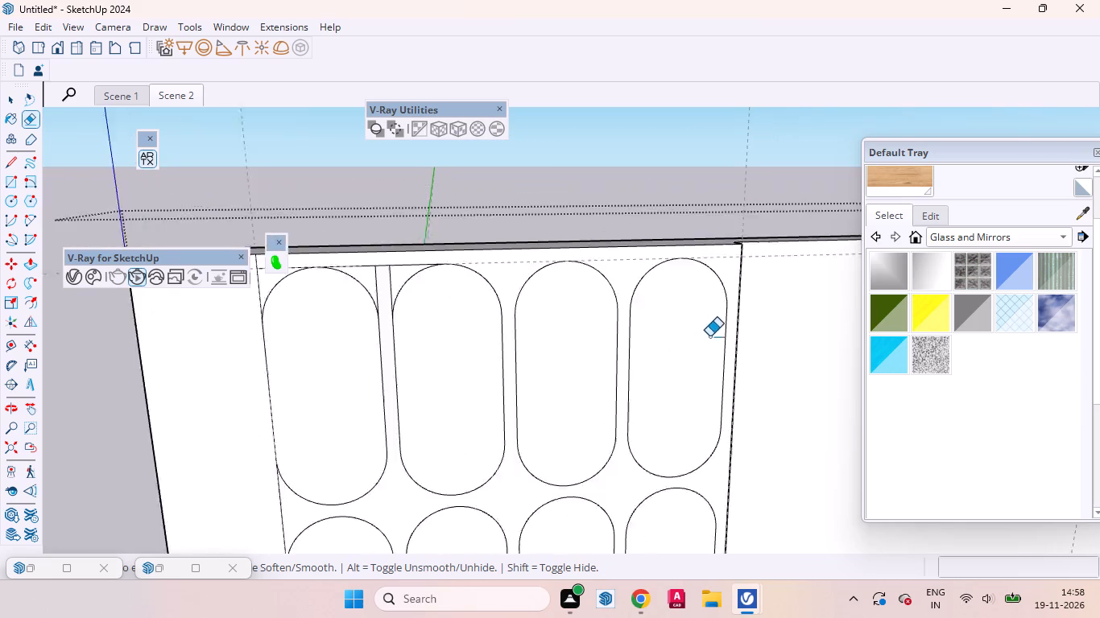
scroll(709, 336, "down", 2)
scroll(540, 299, "up", 6)
left_click_drag(456, 283, 397, 265)
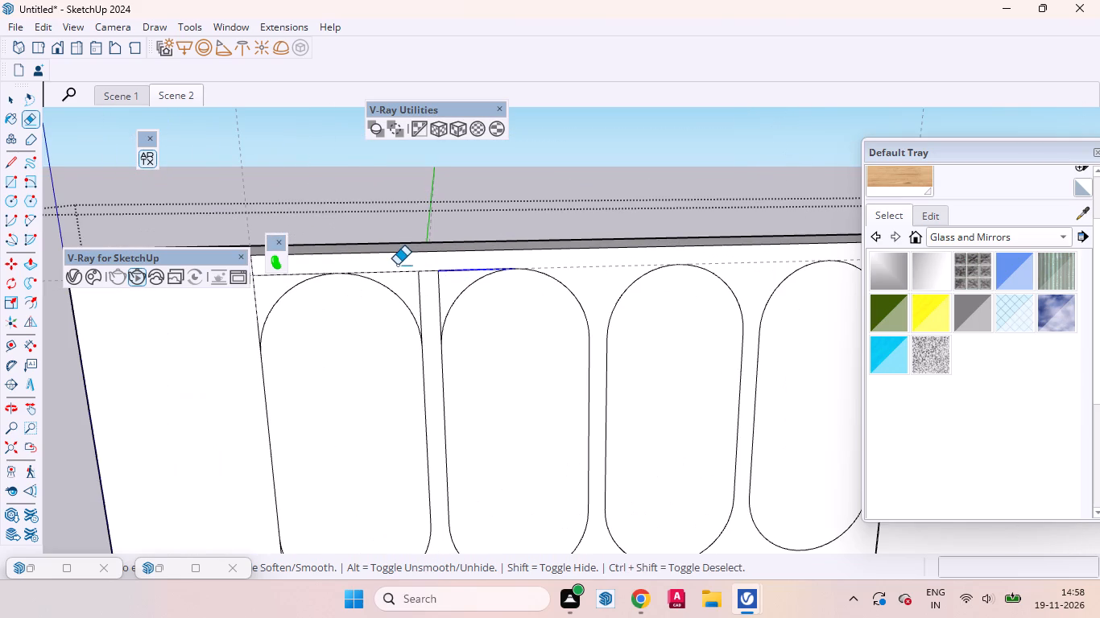
left_click_drag(397, 265, 427, 267)
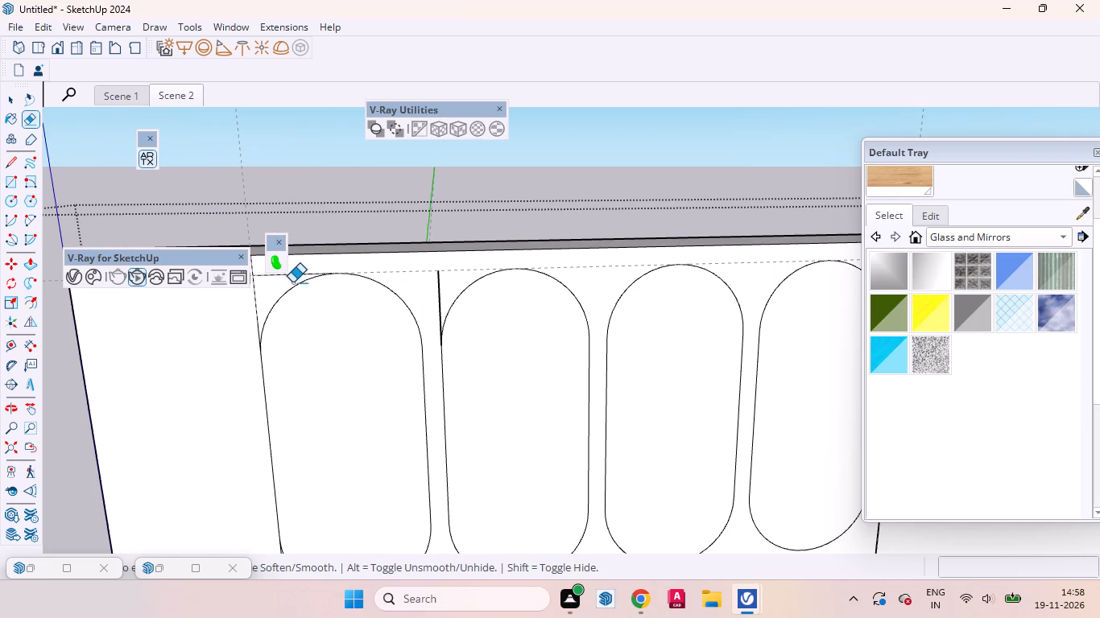
left_click(438, 281)
scroll(578, 302, "down", 3)
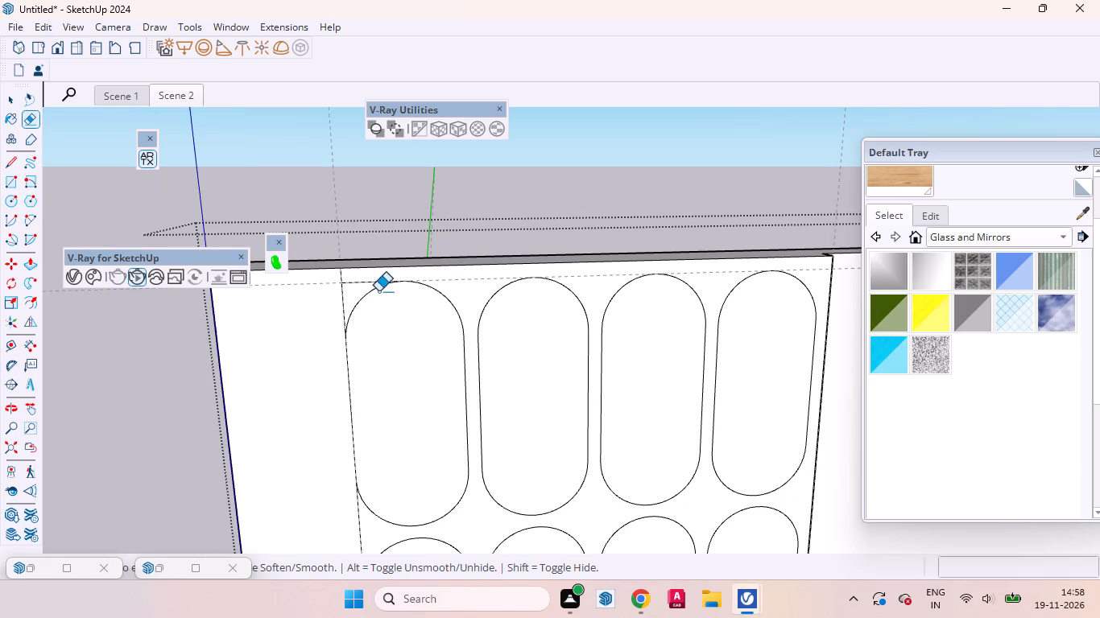
left_click(351, 284)
Erase the paired horizontal guides crossing the wall between the grids and the vertical guides above the grid beside the wardrobe.
scroll(367, 267, "down", 16)
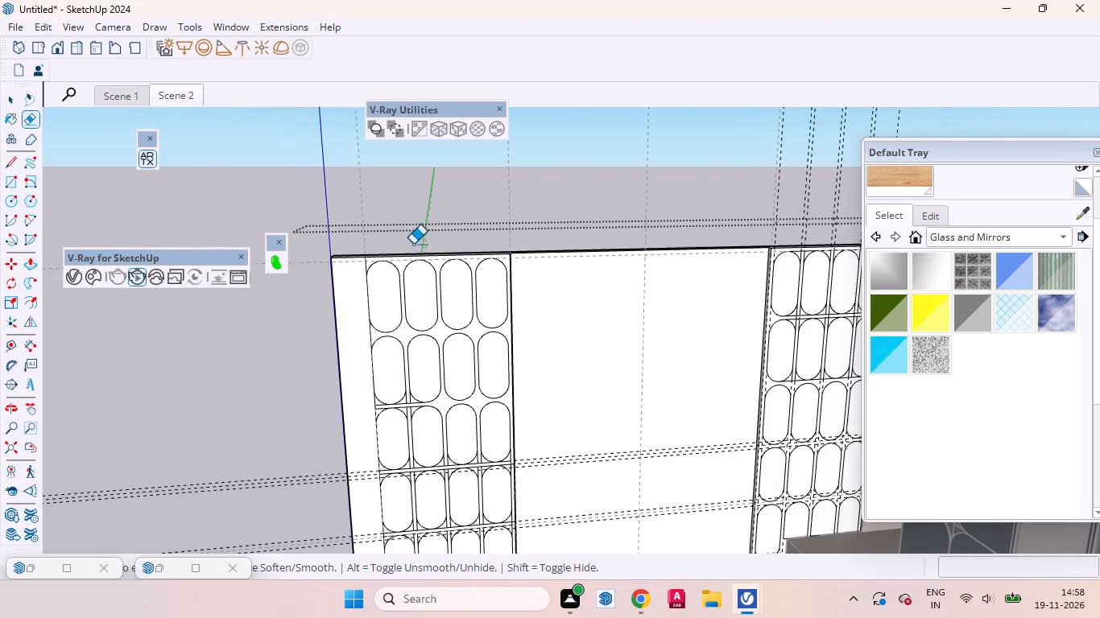
scroll(413, 244, "down", 4)
scroll(497, 463, "up", 7)
scroll(444, 290, "down", 8)
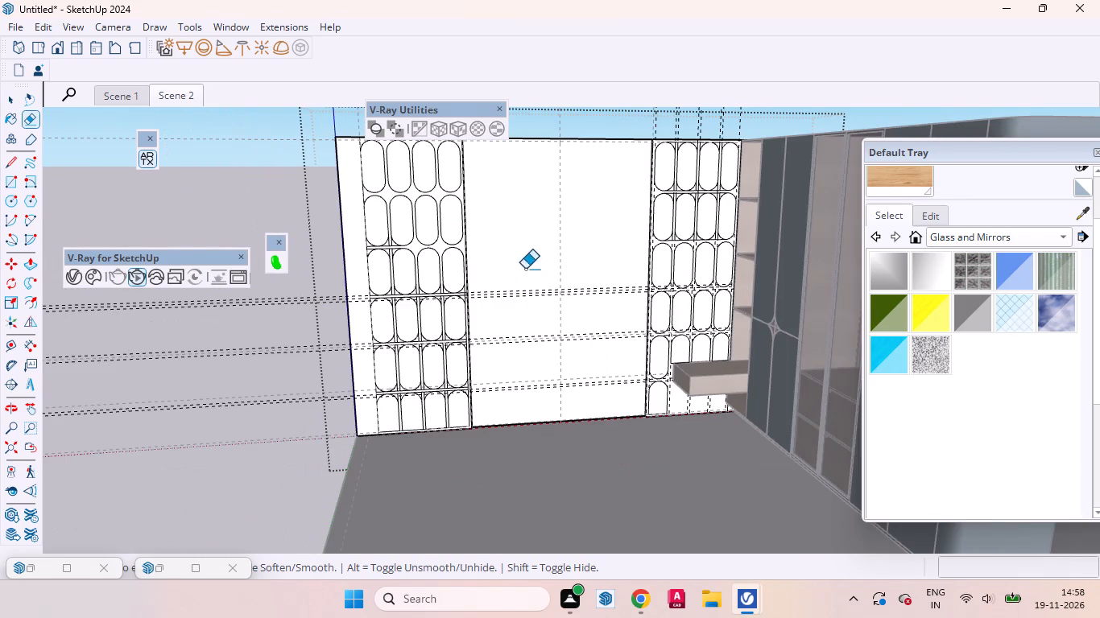
left_click_drag(518, 257, 535, 397)
scroll(440, 410, "down", 3)
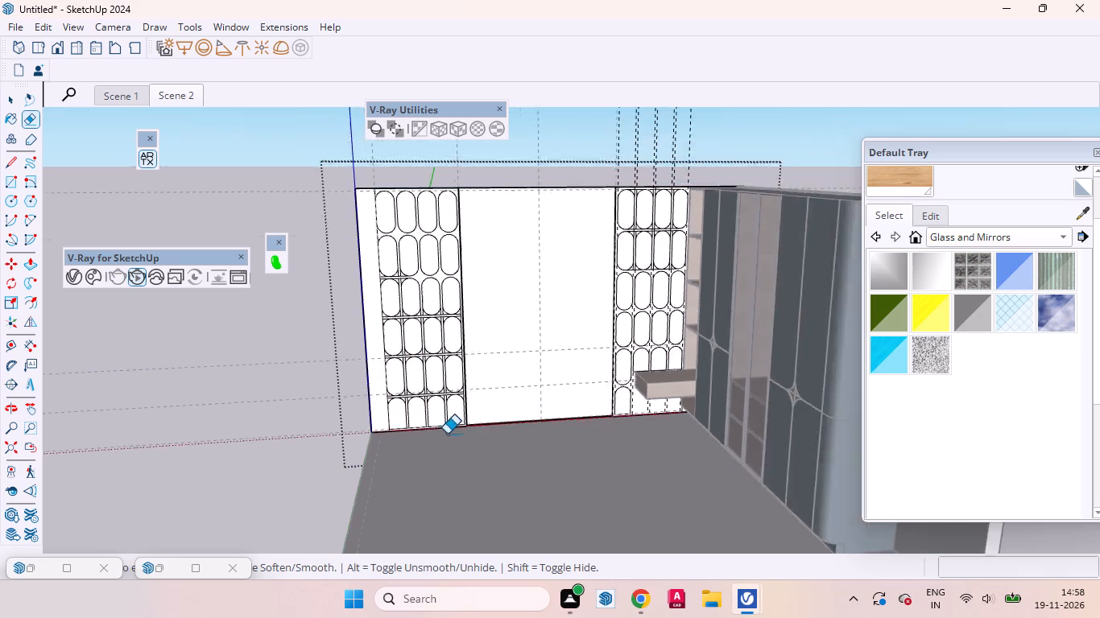
scroll(447, 434, "down", 4)
left_click_drag(662, 168, 422, 158)
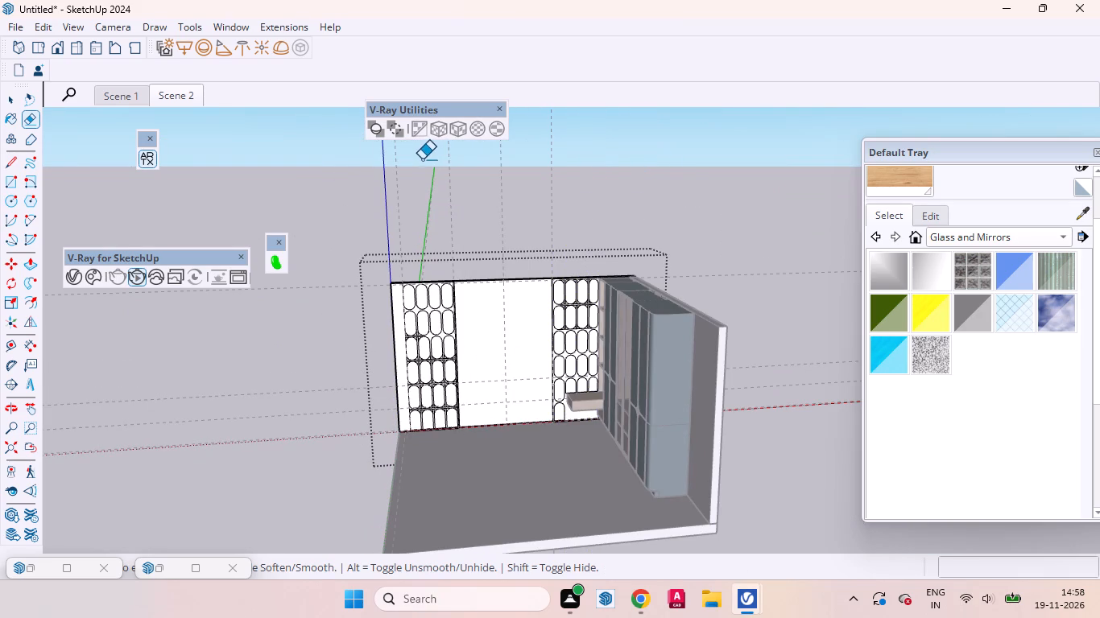
Erase the leftover straight edges and corner pieces between the bottom two rows at the blank-wall edge and the third-fourth column crossing.
scroll(415, 427, "up", 15)
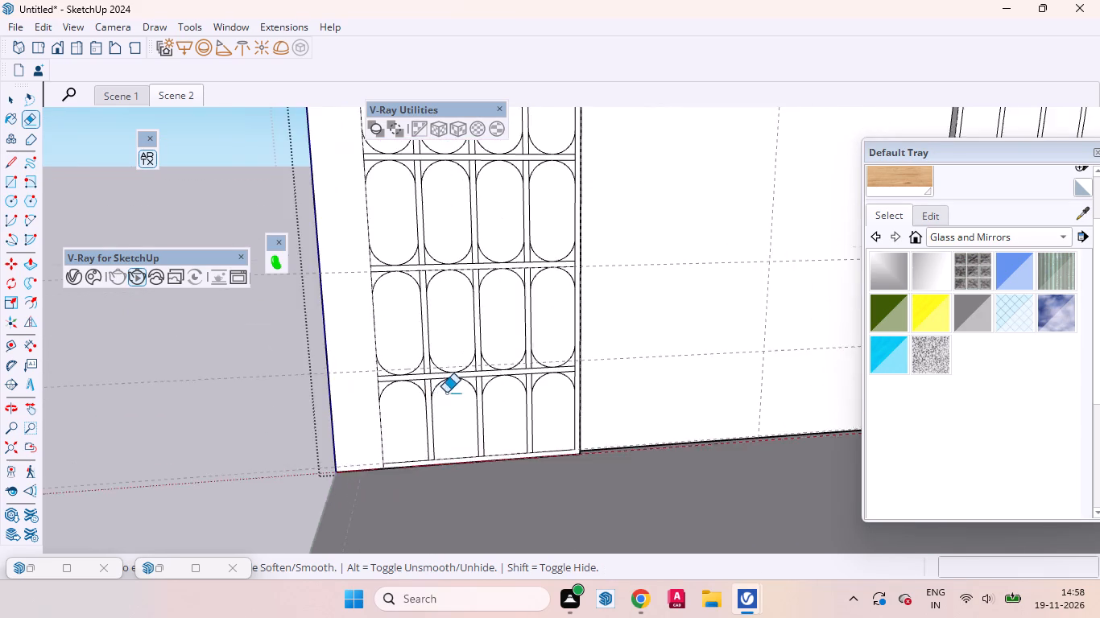
scroll(446, 393, "up", 7)
scroll(495, 368, "down", 7)
scroll(440, 456, "up", 2)
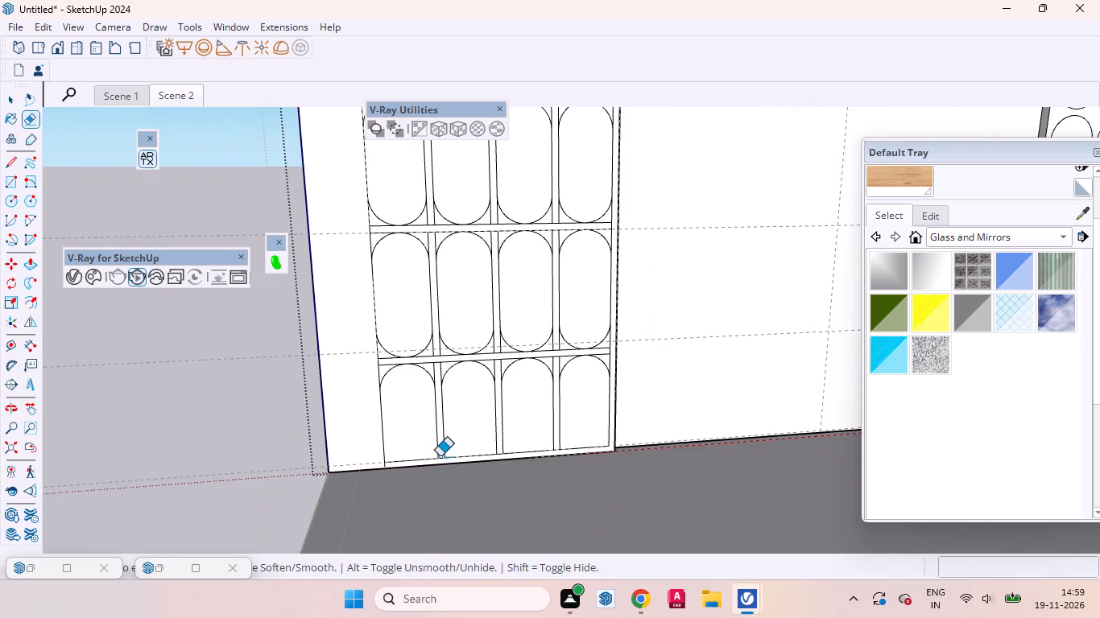
scroll(440, 456, "up", 3)
scroll(424, 489, "down", 11)
scroll(545, 410, "up", 5)
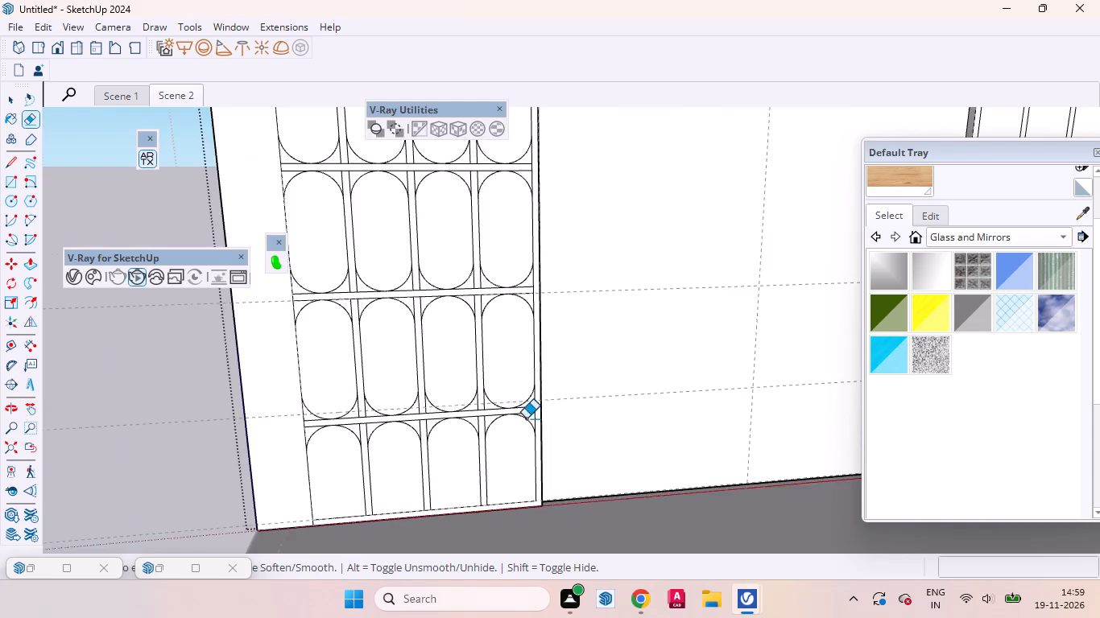
scroll(526, 418, "up", 9)
left_click_drag(573, 370, 555, 376)
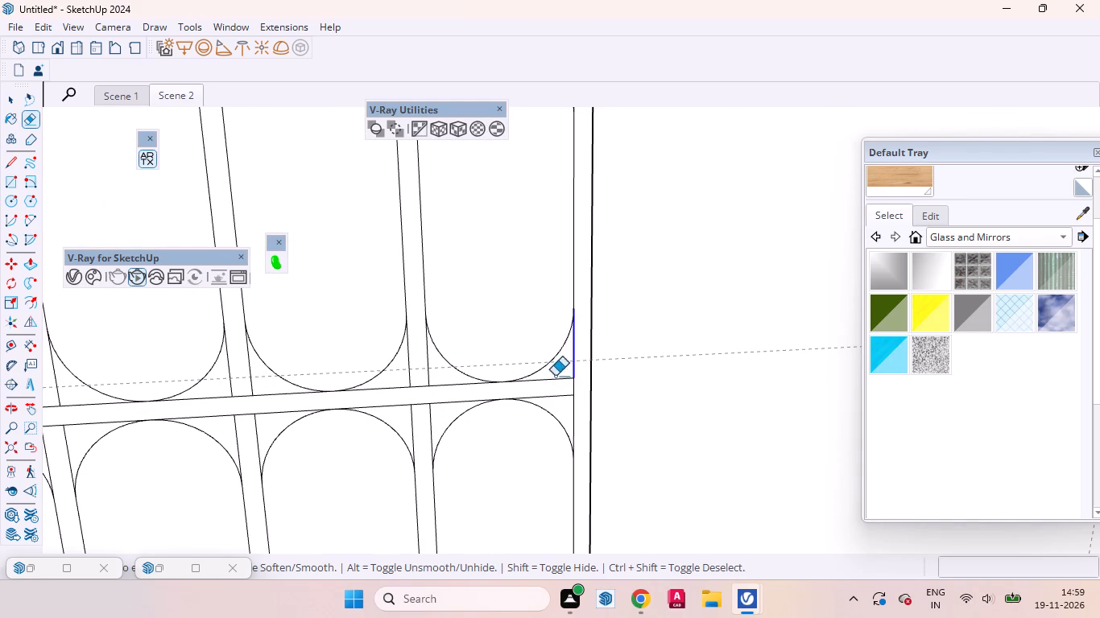
left_click_drag(555, 376, 575, 405)
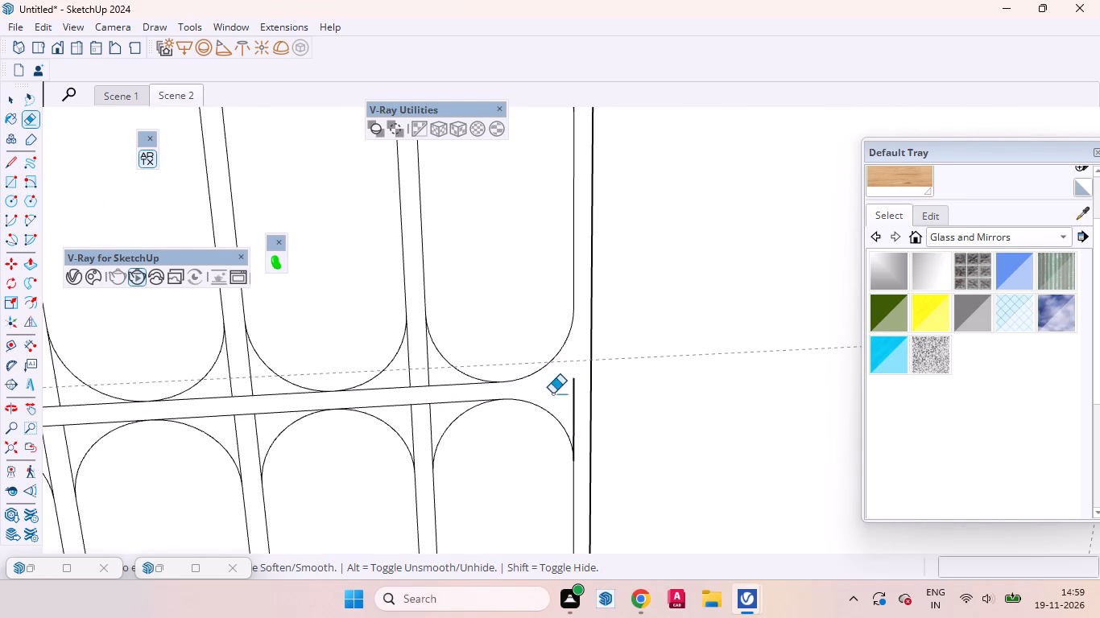
left_click(572, 391)
left_click_drag(441, 380, 420, 373)
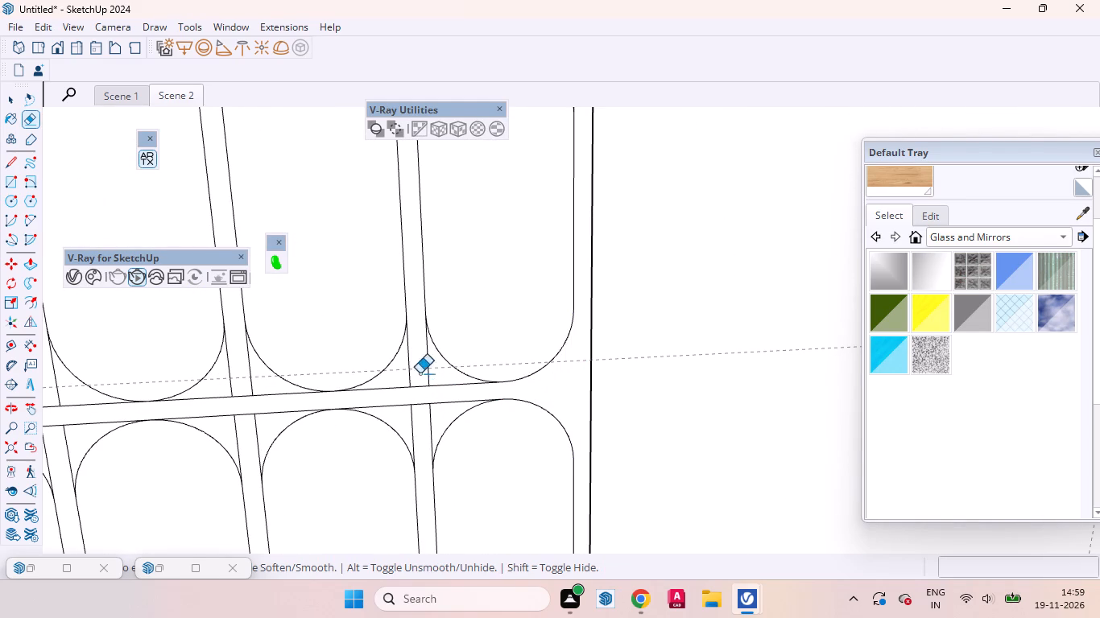
left_click_drag(420, 373, 421, 381)
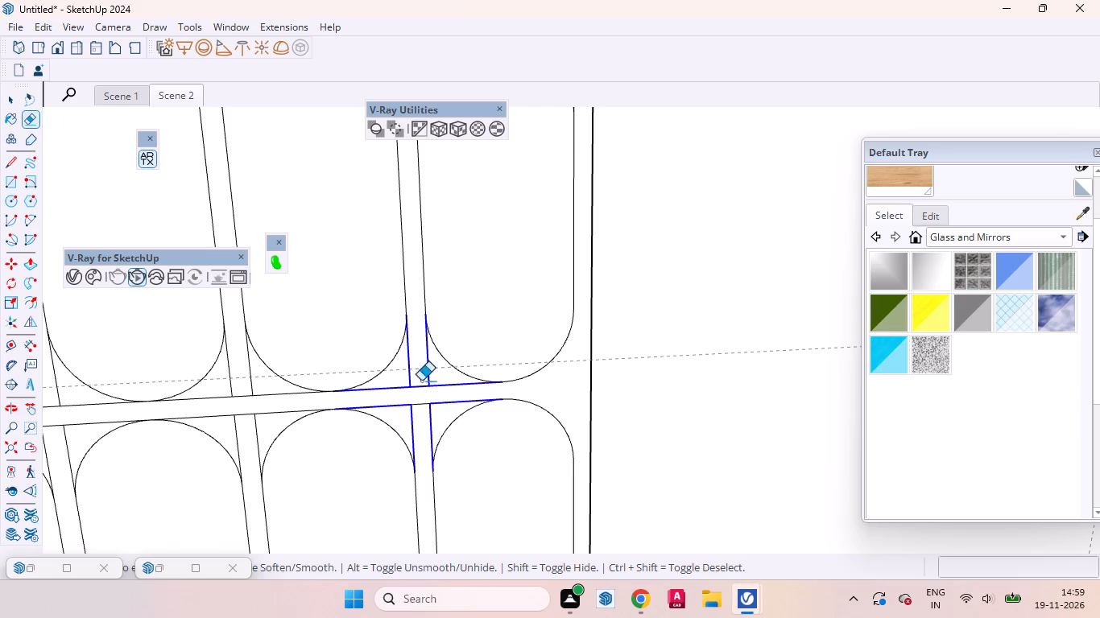
left_click_drag(421, 381, 430, 415)
Erase the remaining straight edges and corner pieces between the bottom two rows, from the third column to the first.
scroll(618, 395, "down", 12)
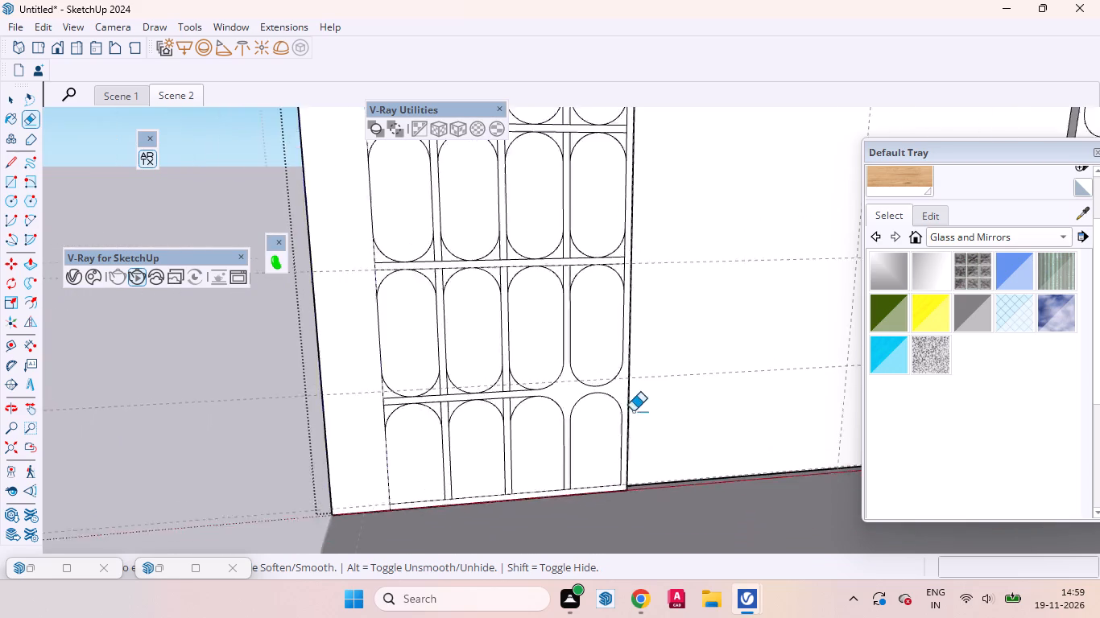
scroll(516, 414, "up", 10)
left_click_drag(549, 365, 534, 365)
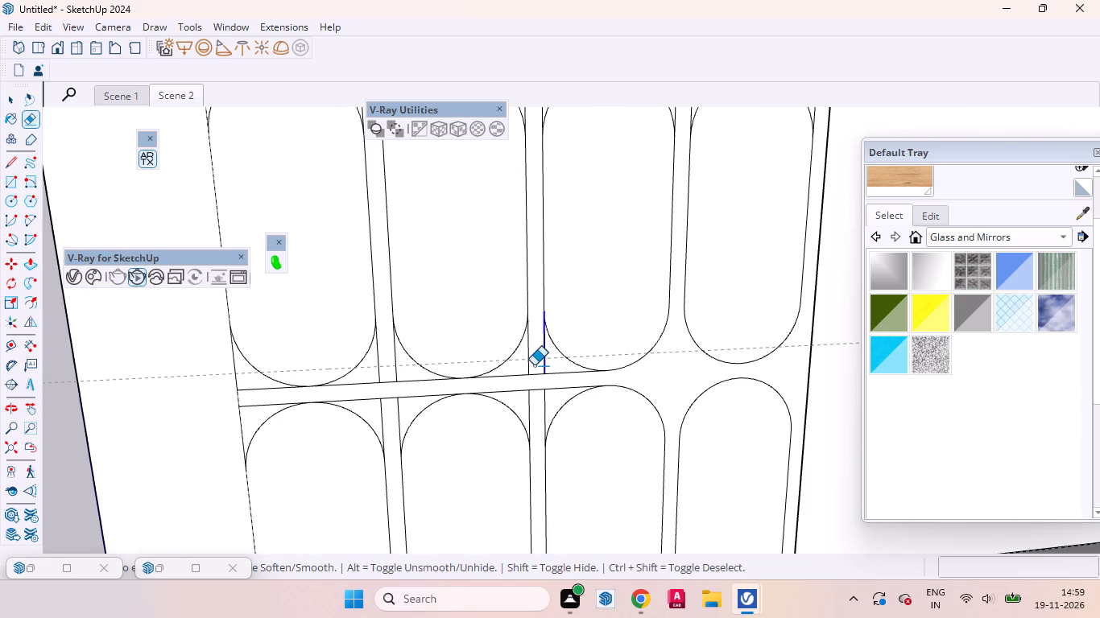
left_click_drag(534, 365, 540, 390)
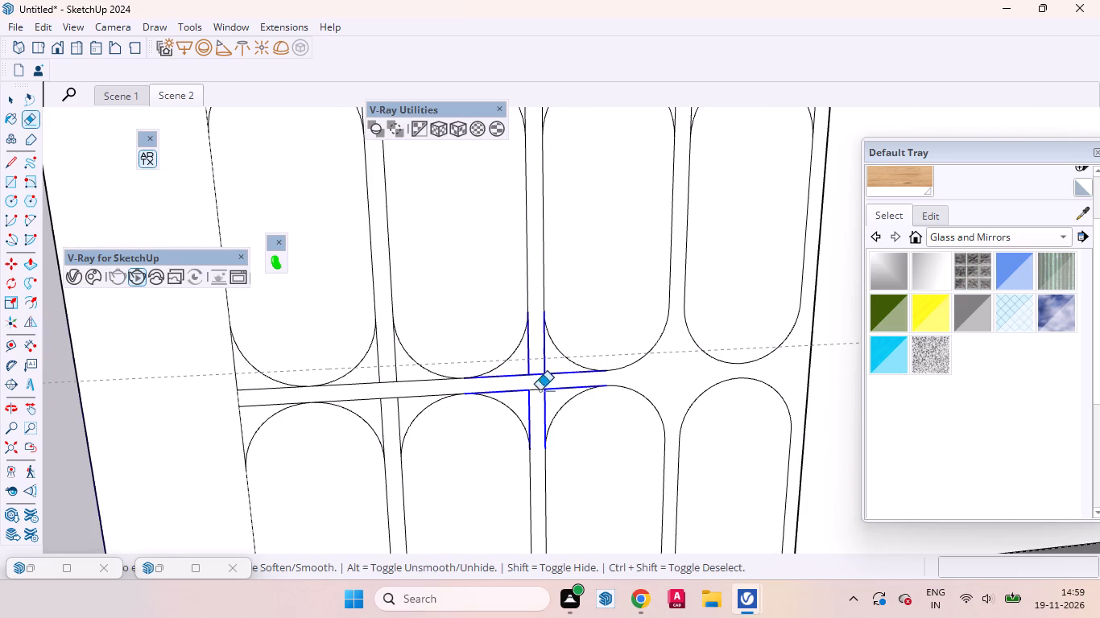
left_click_drag(540, 390, 540, 402)
left_click_drag(370, 377, 405, 406)
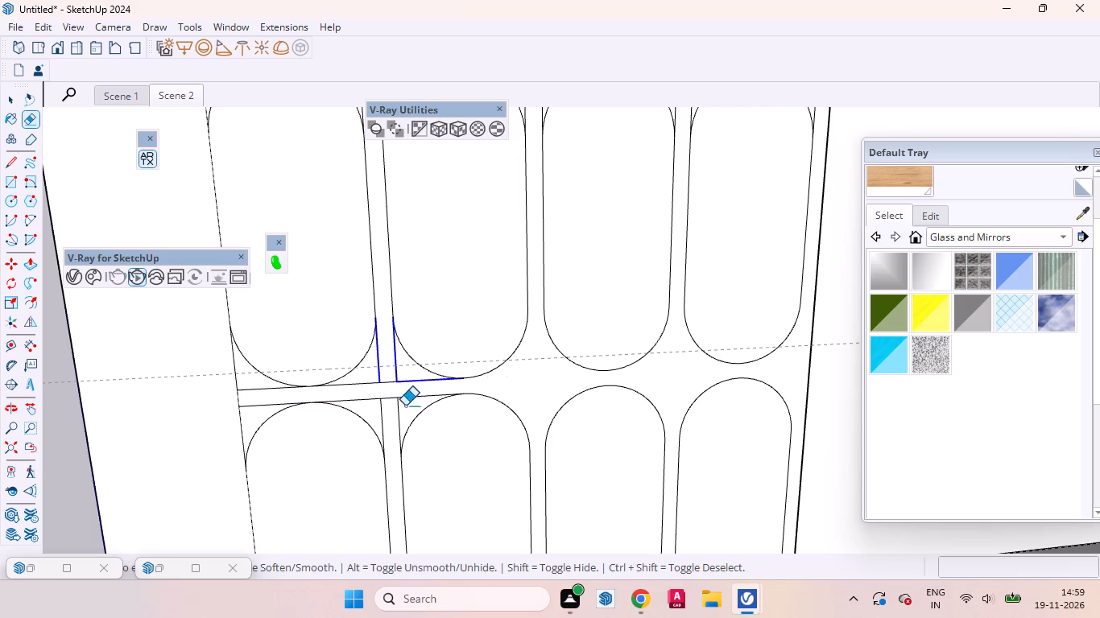
left_click_drag(405, 406, 384, 418)
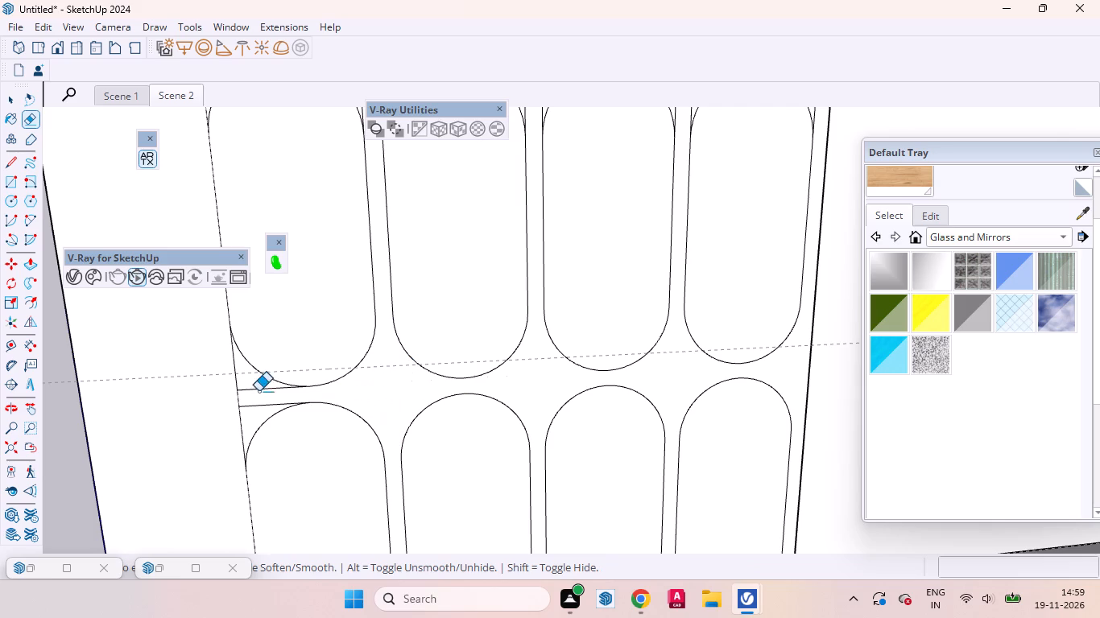
left_click_drag(249, 381, 250, 410)
Erase the leftover edges between the second and third rows from the floor at the blank-wall edge and the third-fourth column crossing.
scroll(433, 464, "down", 3)
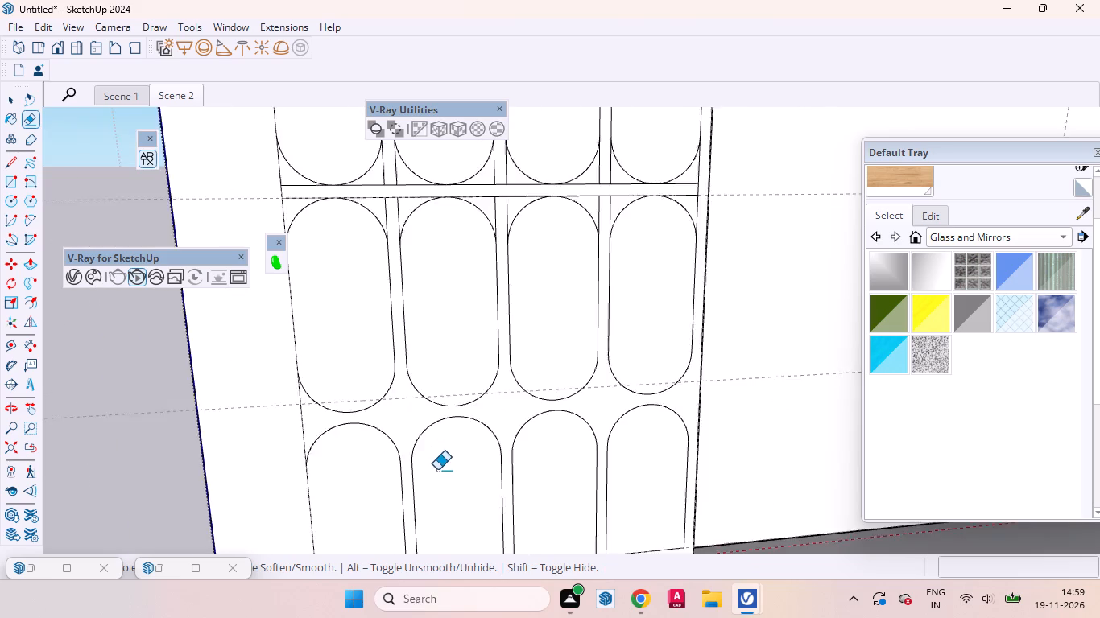
scroll(437, 470, "down", 10)
scroll(432, 452, "up", 1)
scroll(431, 452, "down", 3)
scroll(519, 384, "up", 8)
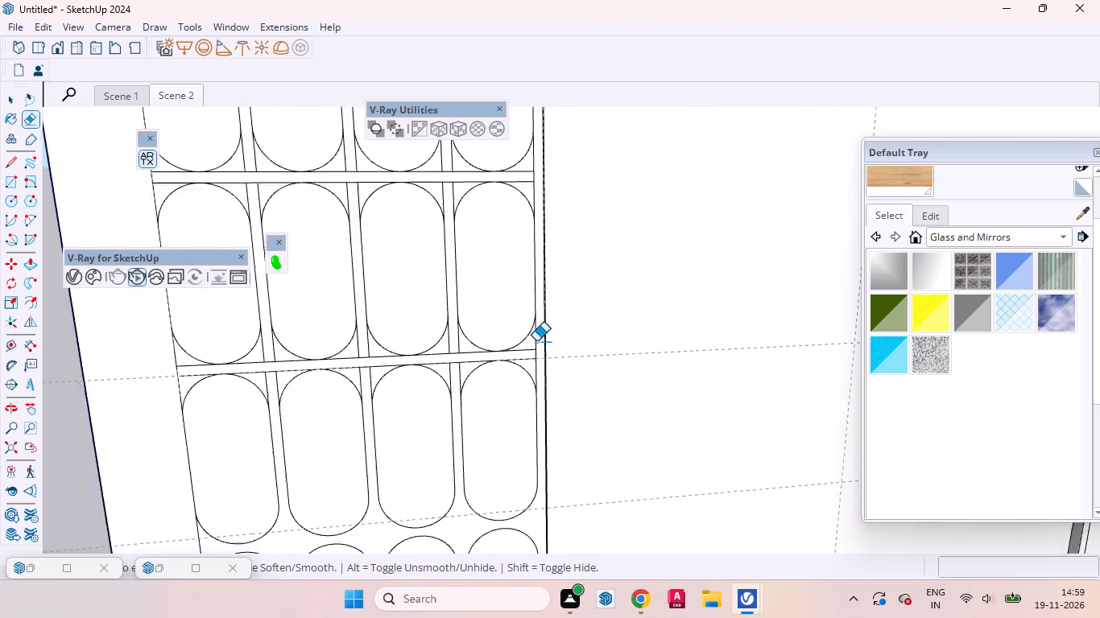
scroll(536, 341, "up", 7)
left_click_drag(543, 332, 534, 336)
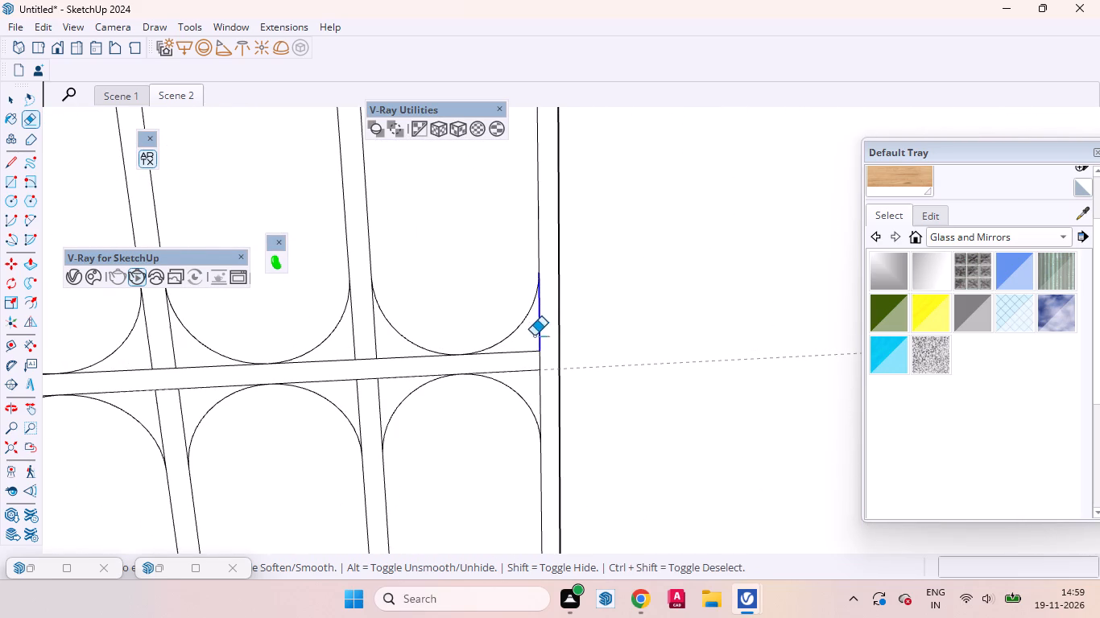
left_click_drag(534, 336, 540, 359)
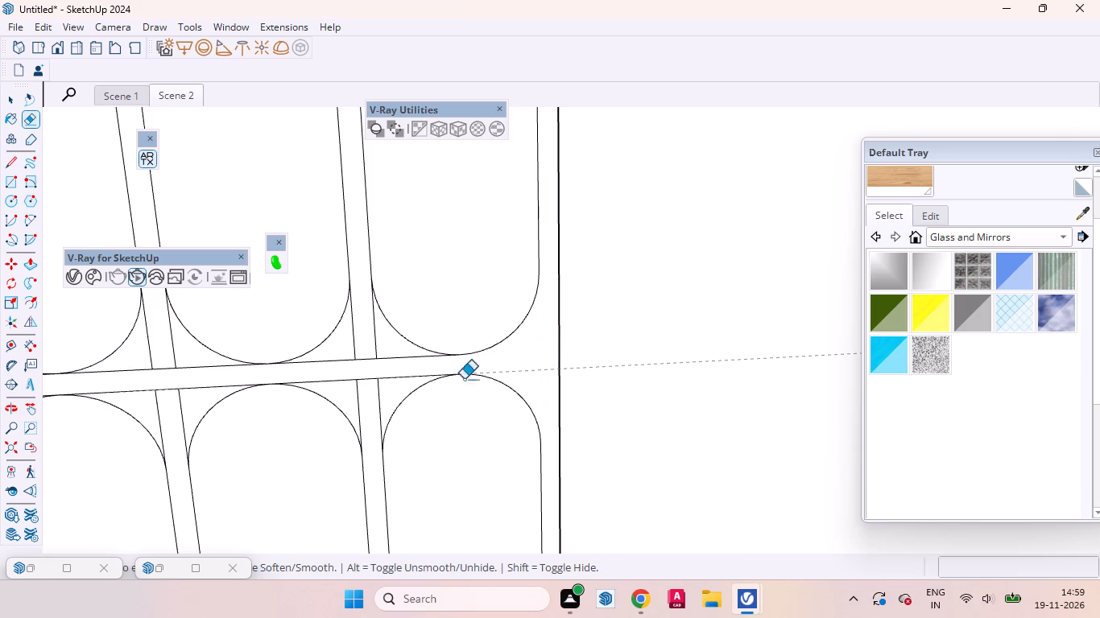
left_click_drag(380, 348, 347, 389)
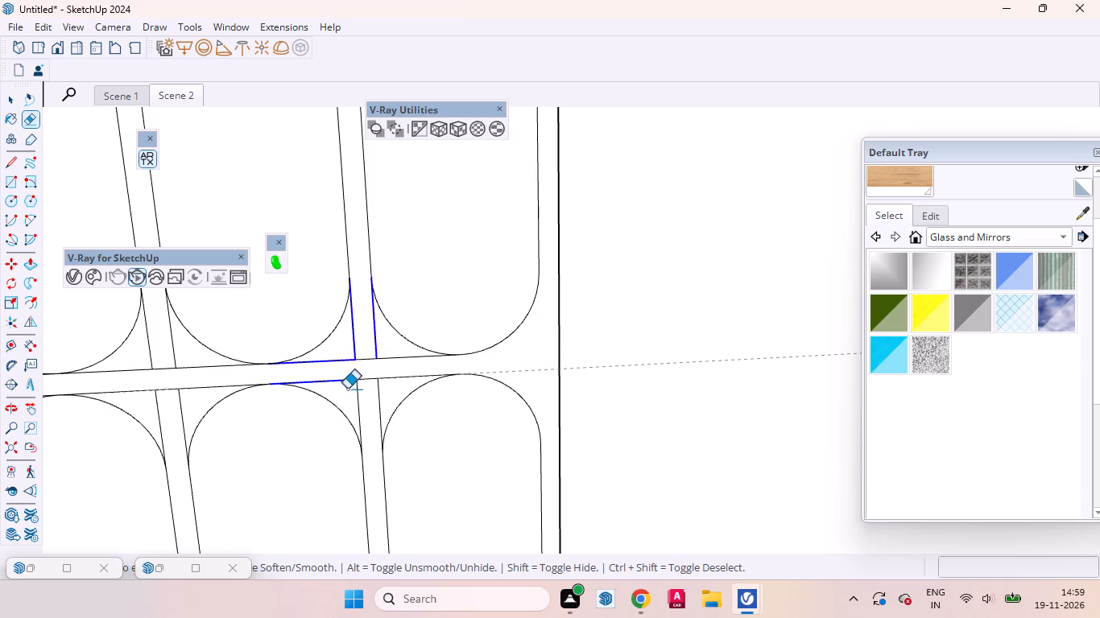
left_click_drag(347, 389, 370, 389)
Erase the remaining straight edges and corner pieces between the second and third rows from the floor, across the first three columns.
scroll(567, 385, "down", 2)
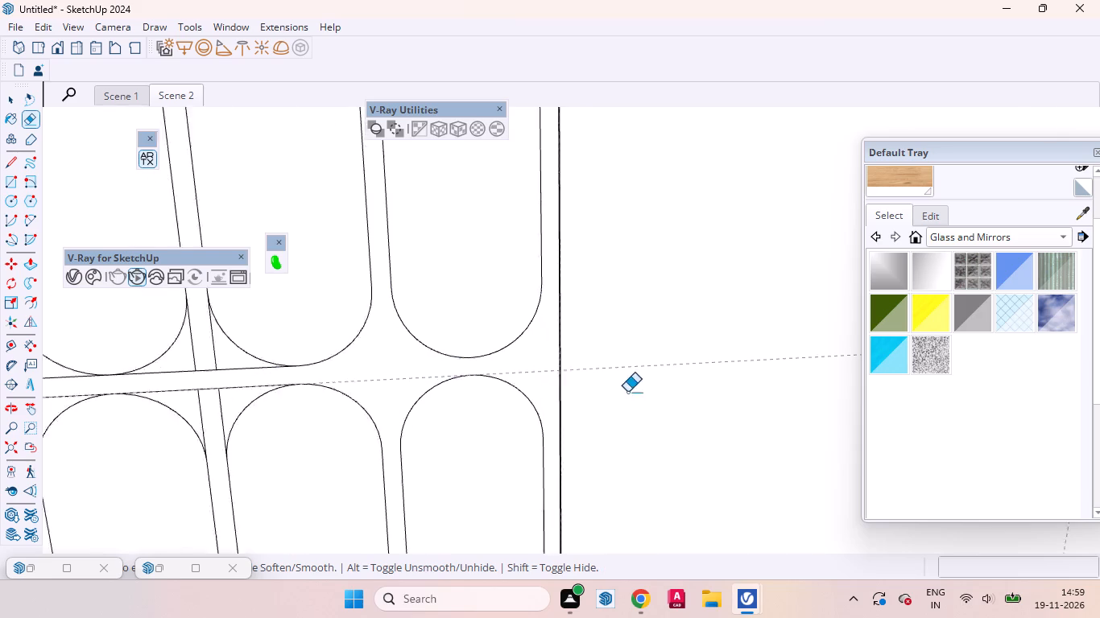
scroll(627, 392, "down", 9)
scroll(690, 393, "up", 1)
scroll(505, 393, "up", 8)
left_click_drag(485, 392, 479, 370)
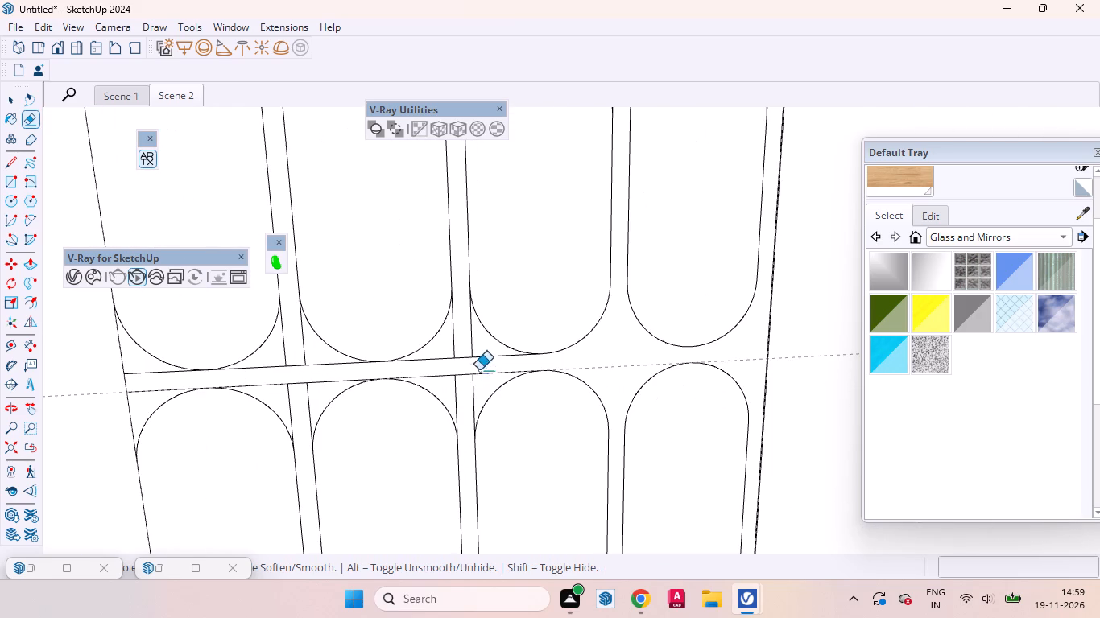
left_click_drag(479, 370, 470, 369)
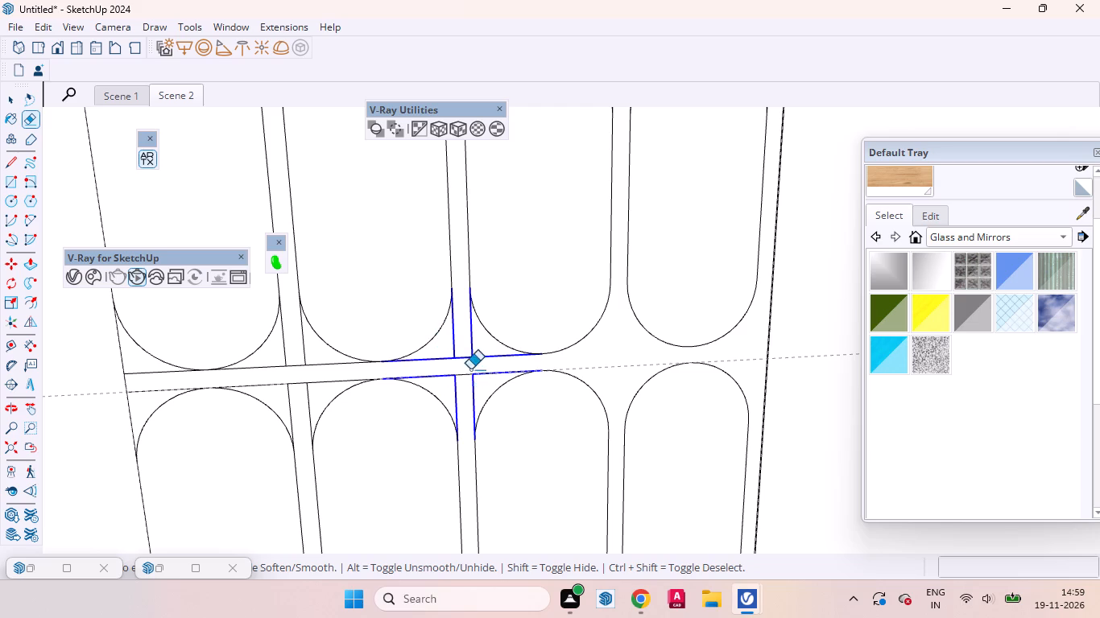
left_click_drag(470, 369, 467, 394)
scroll(667, 370, "down", 8)
scroll(540, 396, "up", 4)
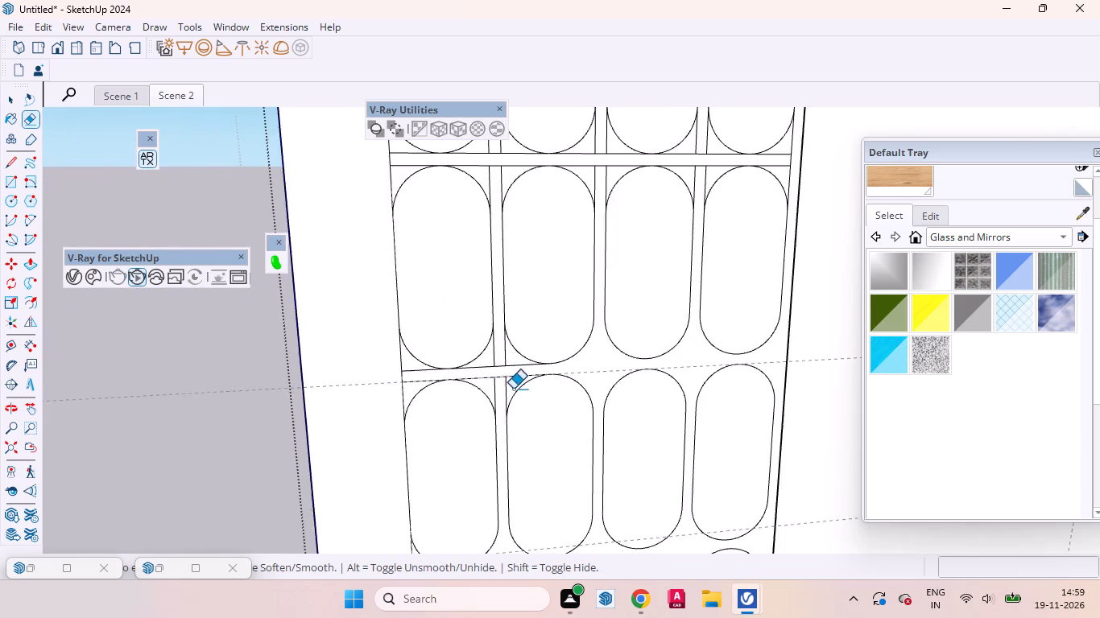
scroll(513, 389, "up", 6)
left_click_drag(512, 384, 457, 385)
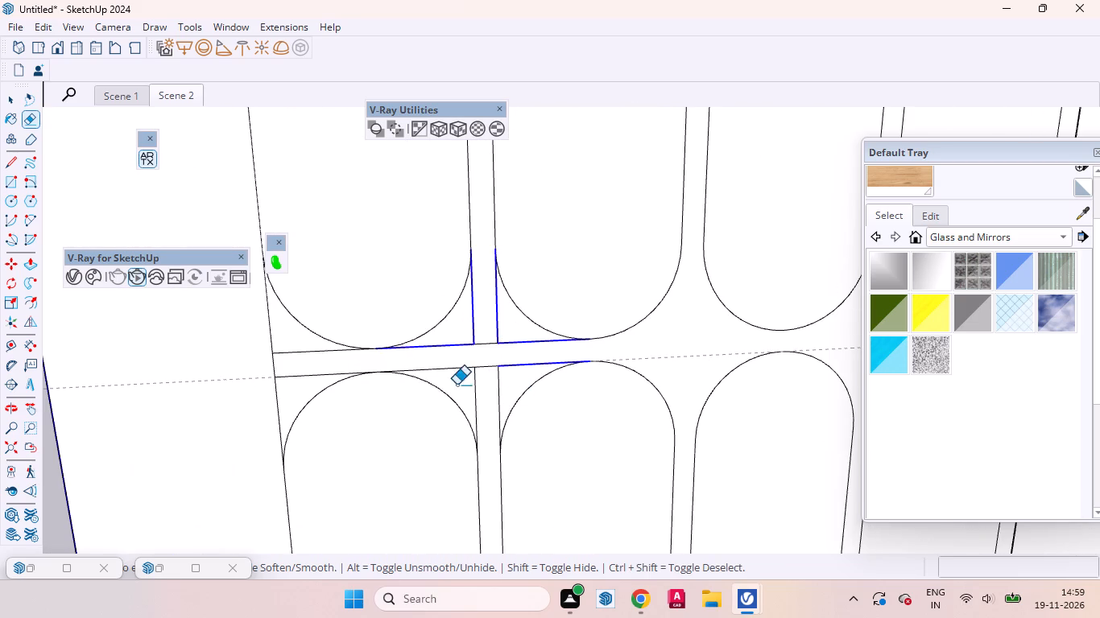
left_click_drag(457, 385, 490, 332)
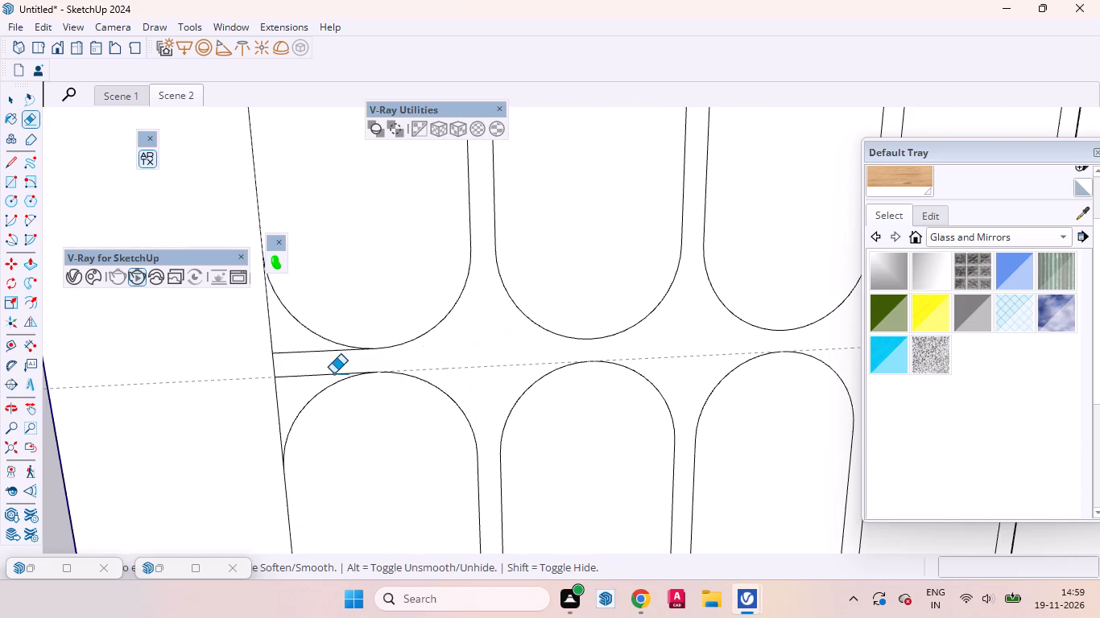
left_click_drag(295, 343, 295, 381)
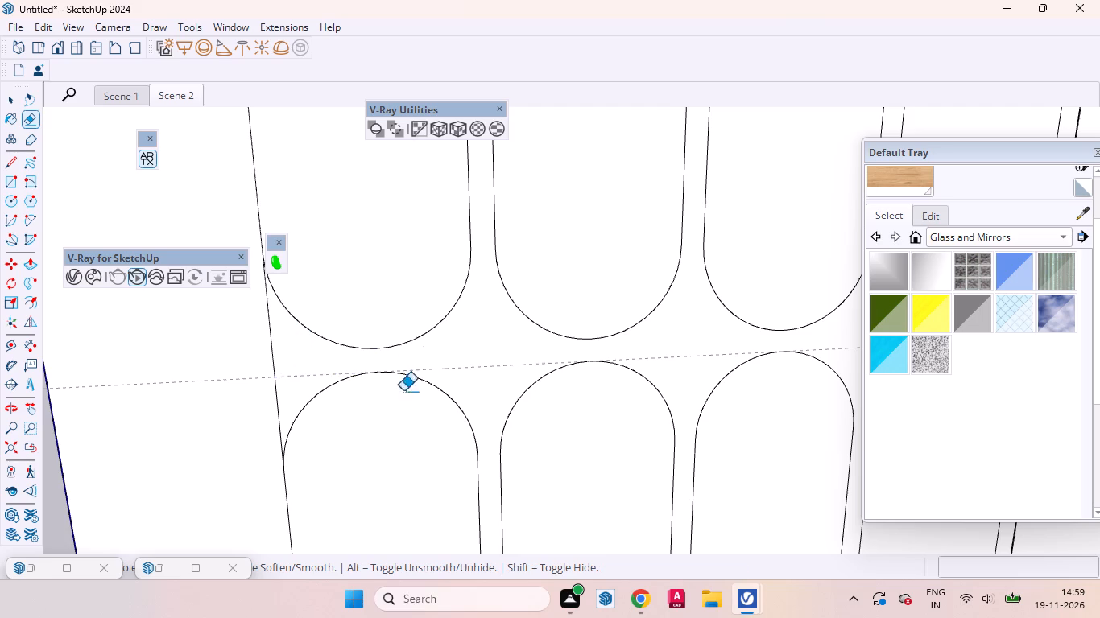
Erase the leftover edges between the third and fourth rows from the floor at the blank-wall edge and the third-fourth column crossing.
scroll(404, 431, "down", 7)
scroll(407, 450, "up", 1)
scroll(407, 450, "down", 10)
scroll(608, 302, "up", 10)
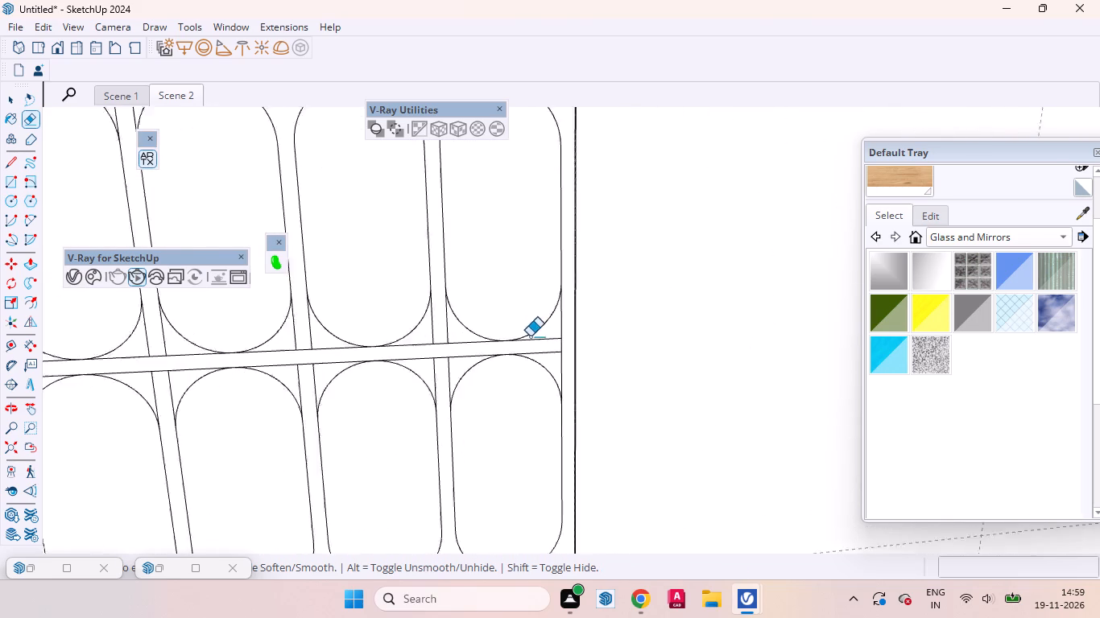
scroll(530, 336, "up", 5)
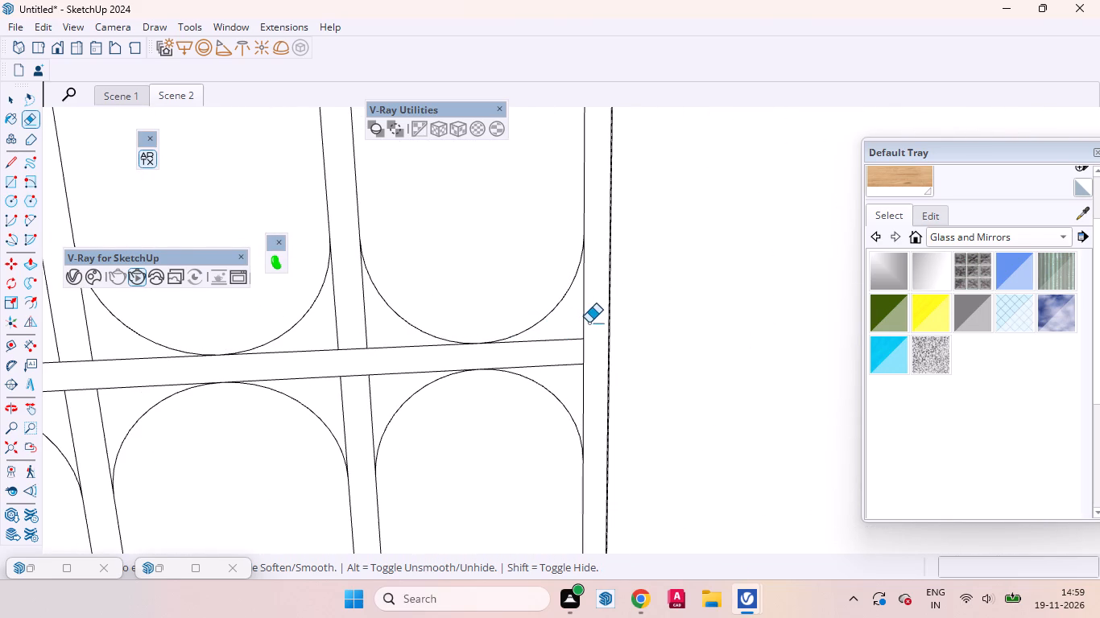
left_click_drag(589, 322, 581, 352)
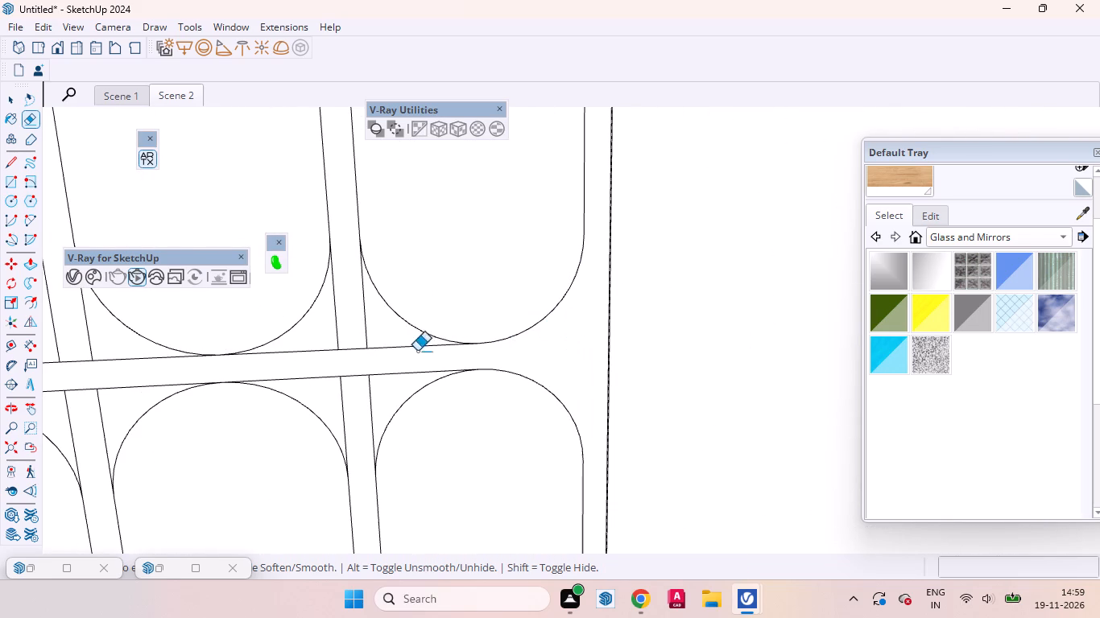
left_click_drag(387, 335, 354, 353)
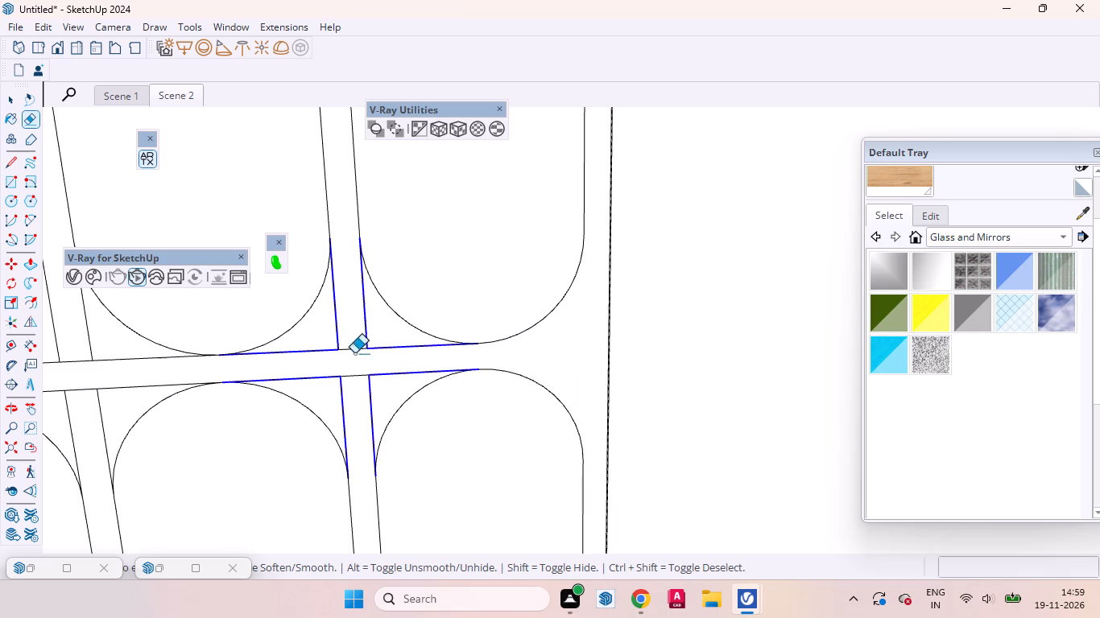
left_click_drag(354, 353, 370, 389)
Erase the leftover edges between the third and fourth rows from the floor at the second-third column crossing.
scroll(573, 321, "down", 18)
scroll(501, 369, "up", 4)
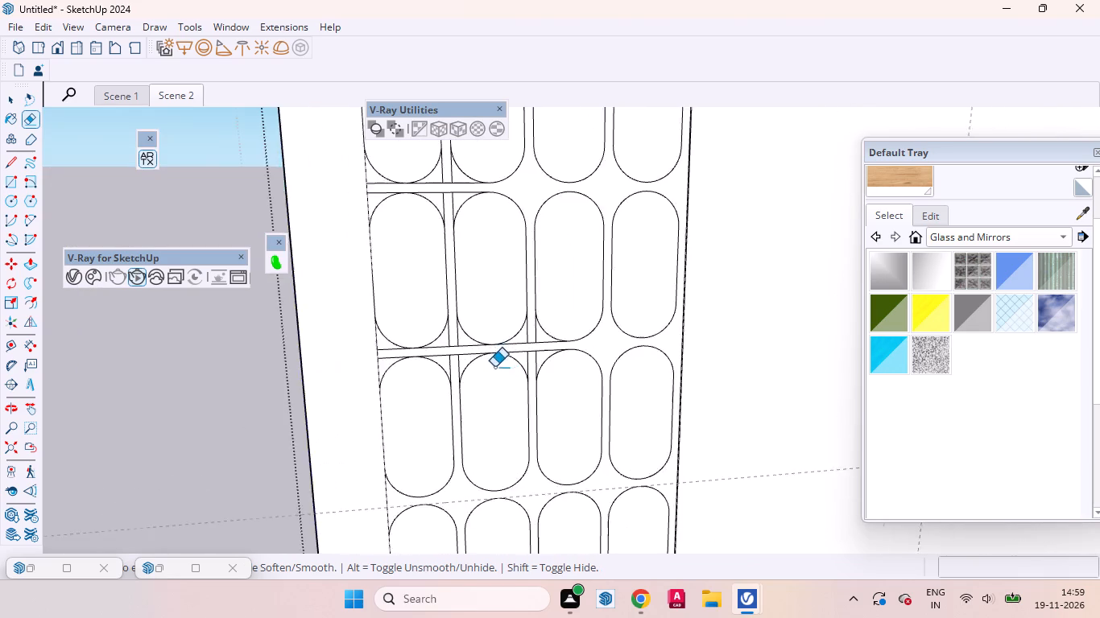
scroll(494, 367, "up", 12)
left_click_drag(577, 349, 550, 272)
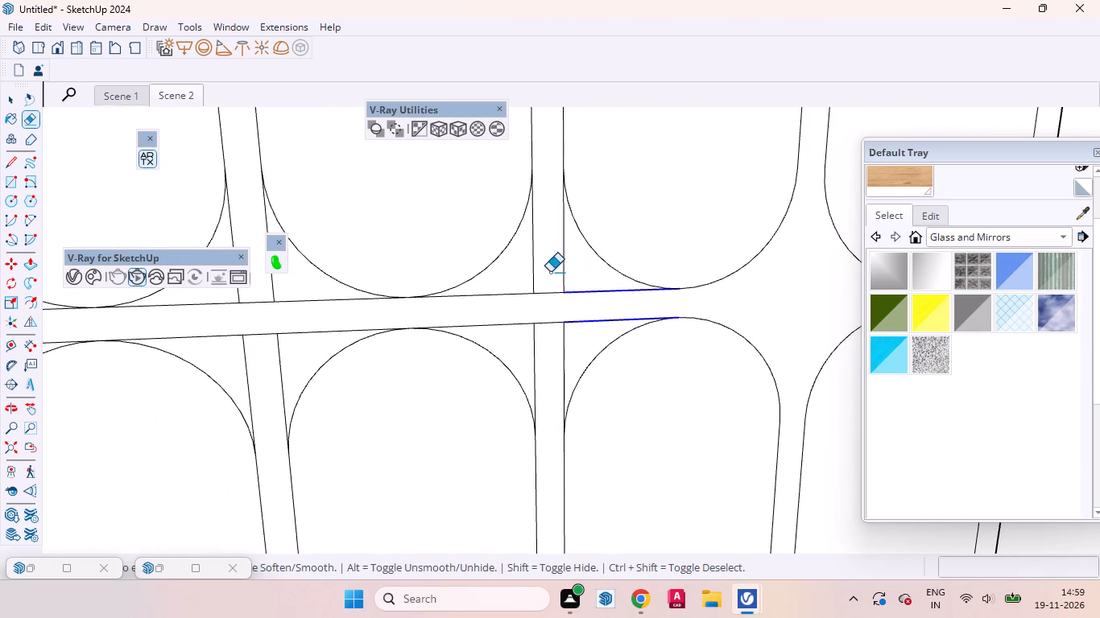
left_click_drag(550, 272, 548, 289)
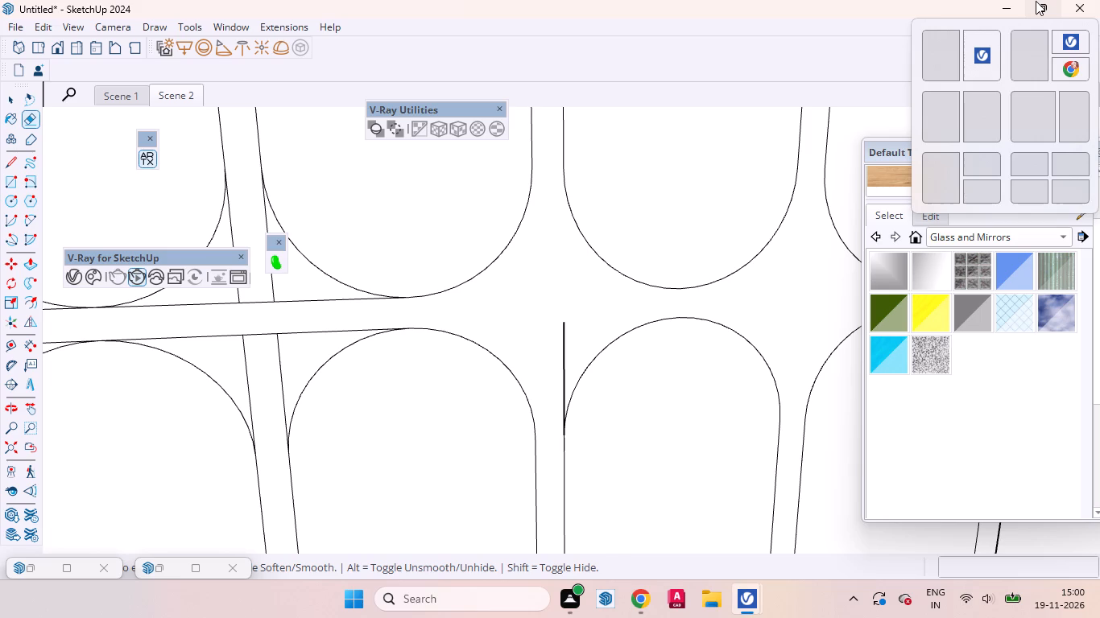
left_click_drag(579, 339, 568, 339)
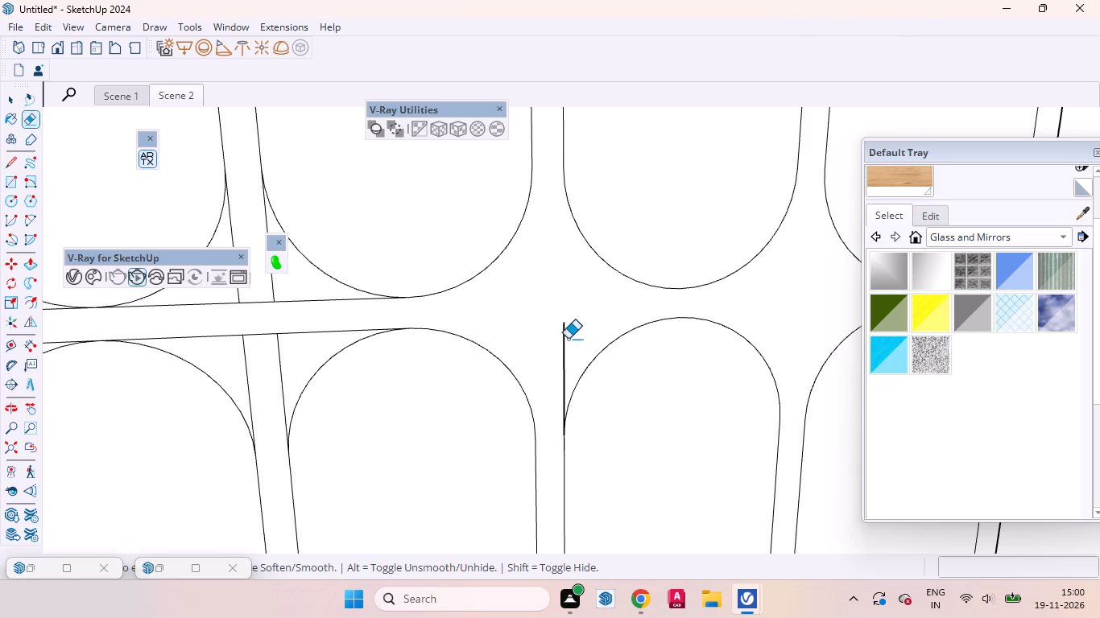
left_click_drag(568, 339, 558, 340)
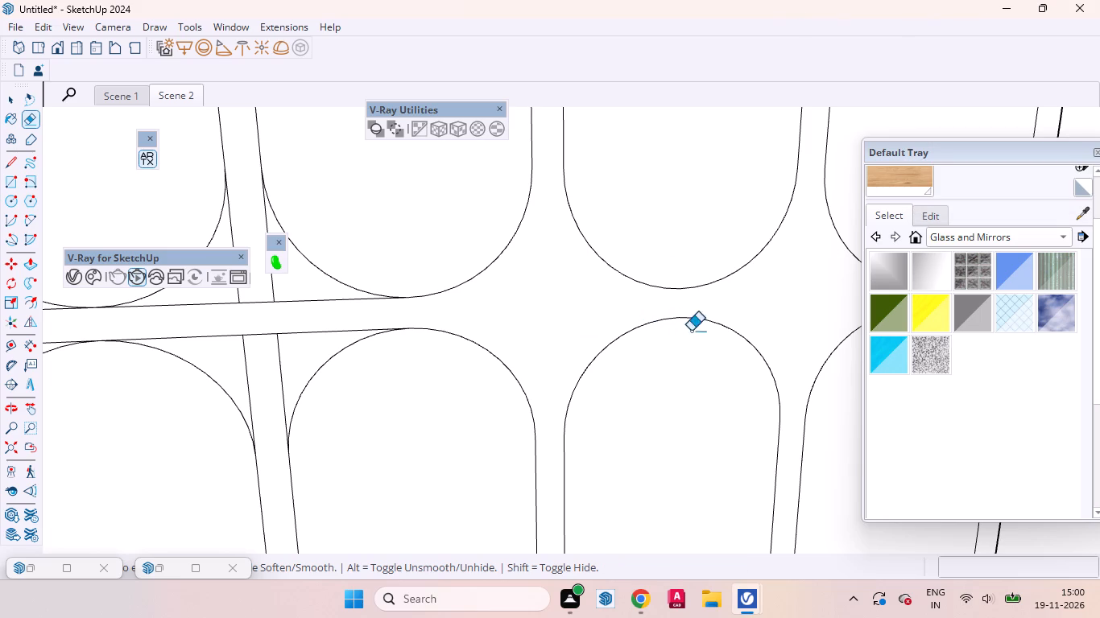
Erase the leftover edges between the third and fourth rows from the floor at the first-second column crossing and the first column's outer edge.
scroll(689, 340, "down", 1)
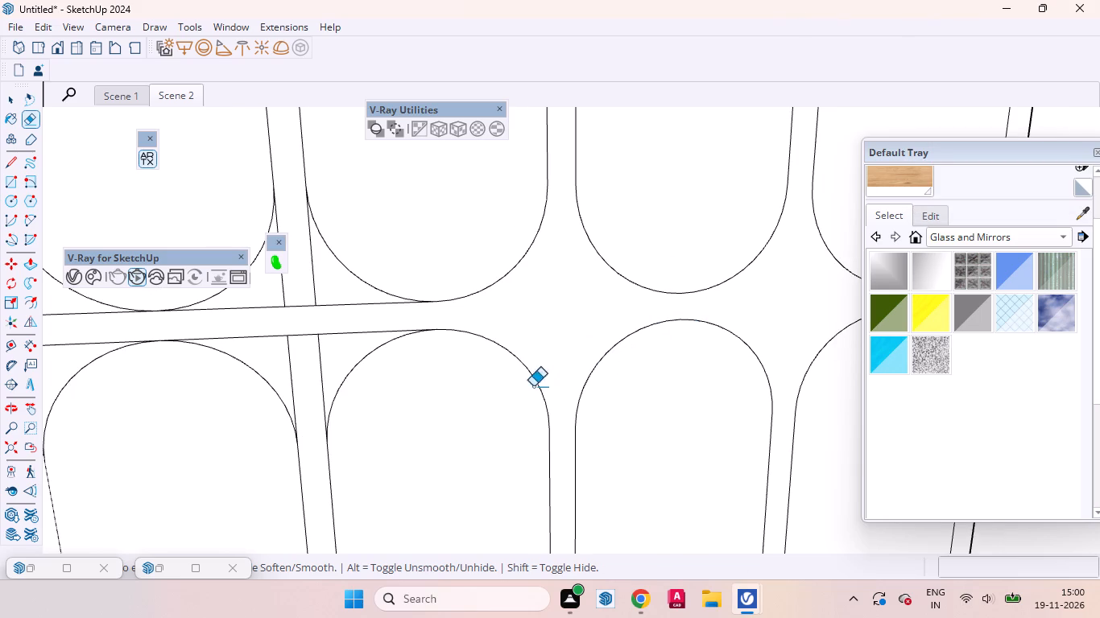
scroll(576, 370, "down", 1)
scroll(602, 370, "up", 1)
scroll(586, 362, "down", 5)
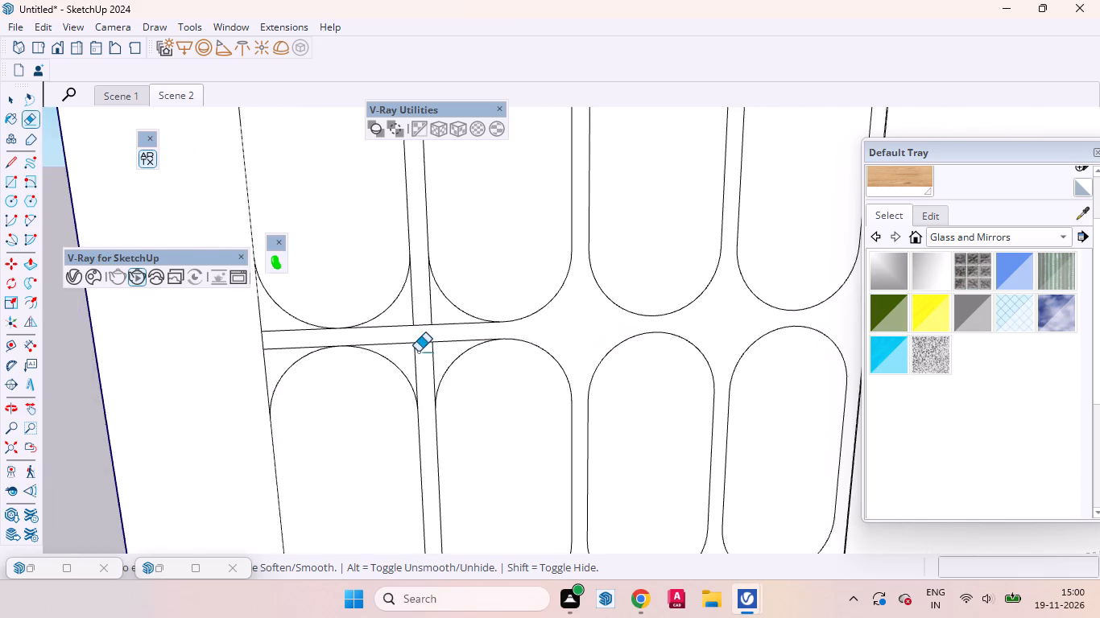
scroll(418, 352, "up", 3)
left_click_drag(457, 307, 399, 345)
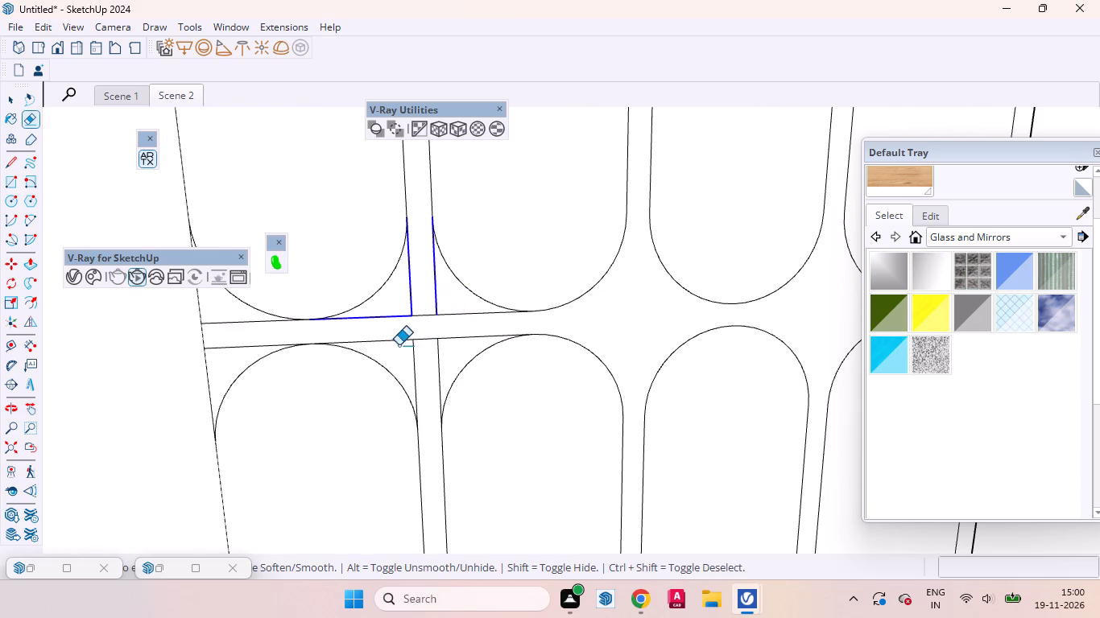
left_click_drag(399, 345, 422, 364)
scroll(478, 322, "down", 6)
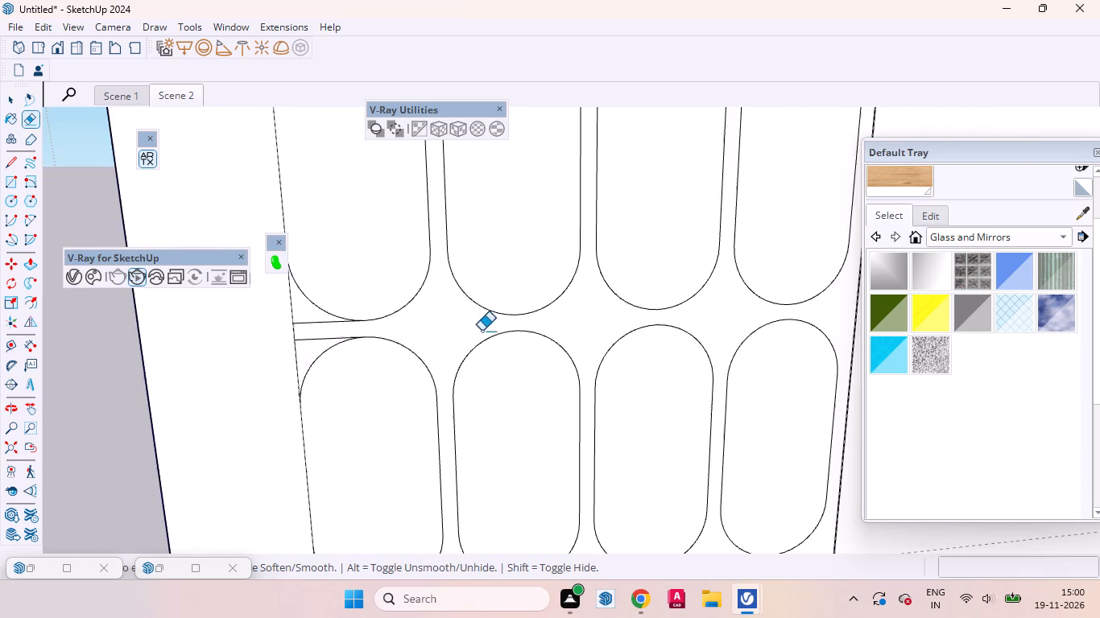
scroll(482, 331, "down", 8)
scroll(407, 382, "up", 7)
left_click_drag(400, 277, 400, 299)
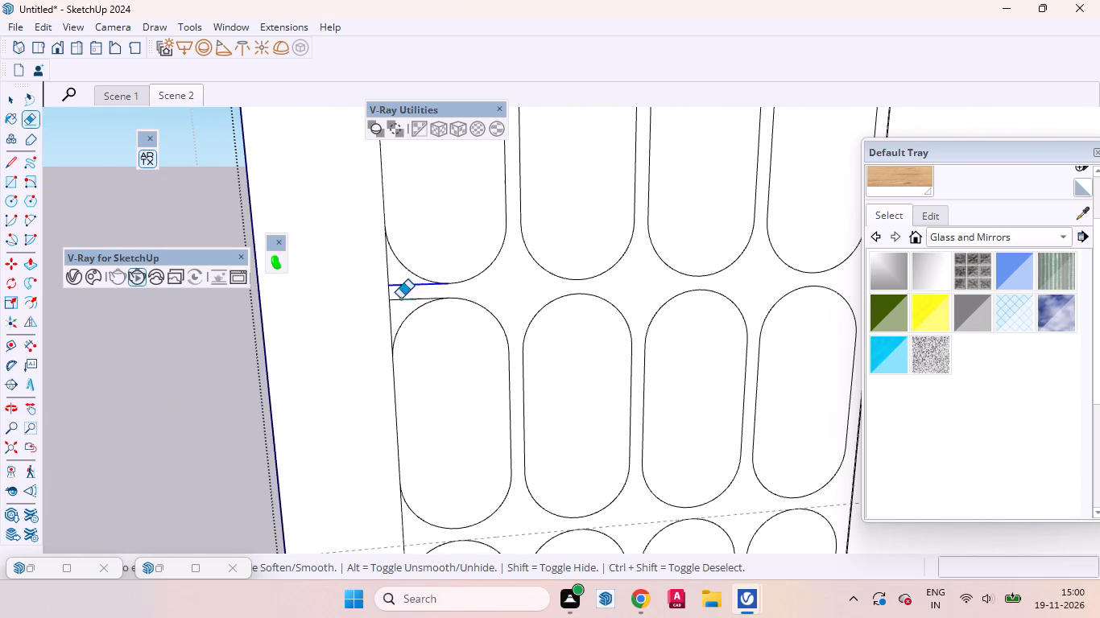
left_click_drag(400, 299, 402, 307)
Erase the leftover edges between the fourth and fifth rows from the floor at the first-second column crossing and the outer edge.
scroll(511, 374, "down", 15)
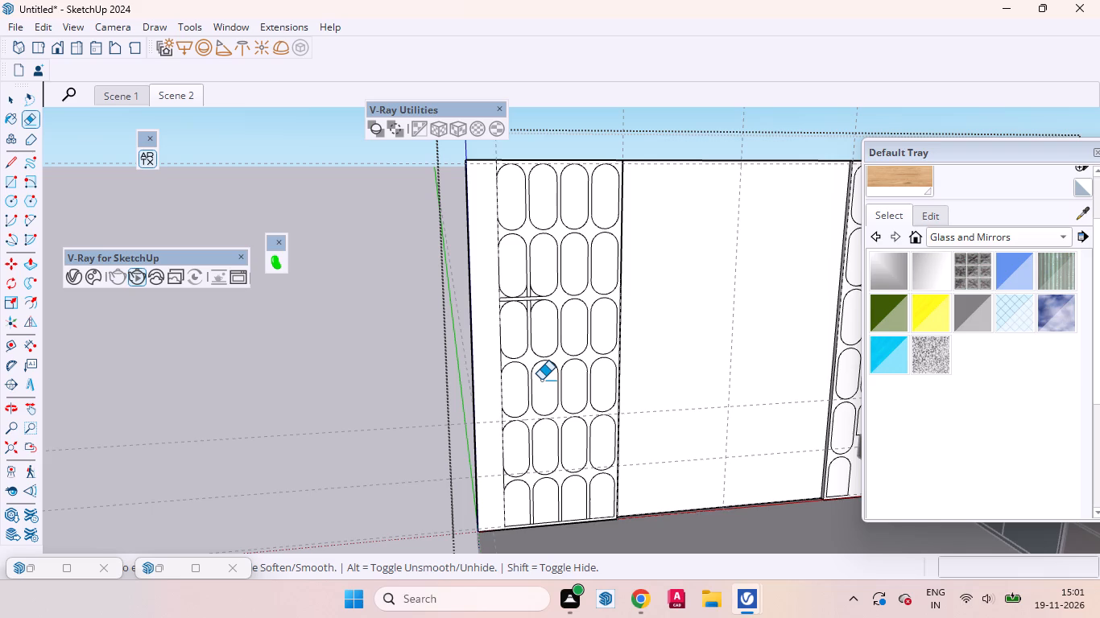
scroll(528, 395, "up", 17)
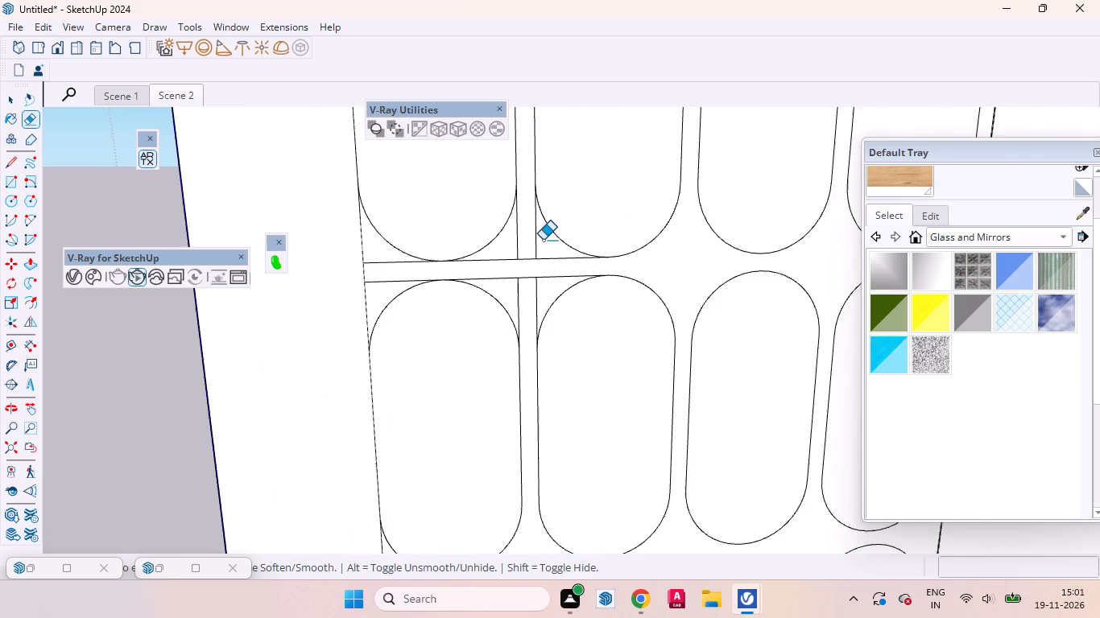
scroll(543, 240, "up", 6)
left_click_drag(541, 244, 510, 323)
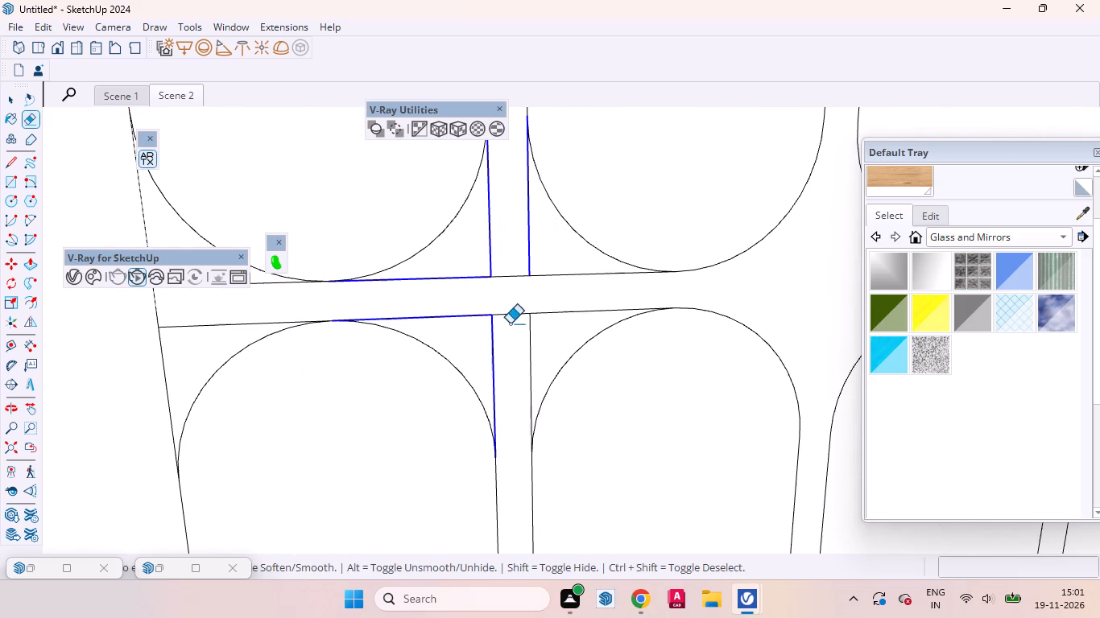
left_click_drag(510, 323, 511, 339)
scroll(630, 331, "down", 9)
left_click_drag(443, 317, 443, 353)
On the grid beside the wardrobe, erase the leftover edges between the top two rows at the crossing of the two columns nearest the wardrobe.
scroll(403, 371, "down", 13)
scroll(407, 328, "up", 1)
scroll(407, 328, "down", 1)
scroll(406, 328, "up", 1)
scroll(405, 333, "down", 10)
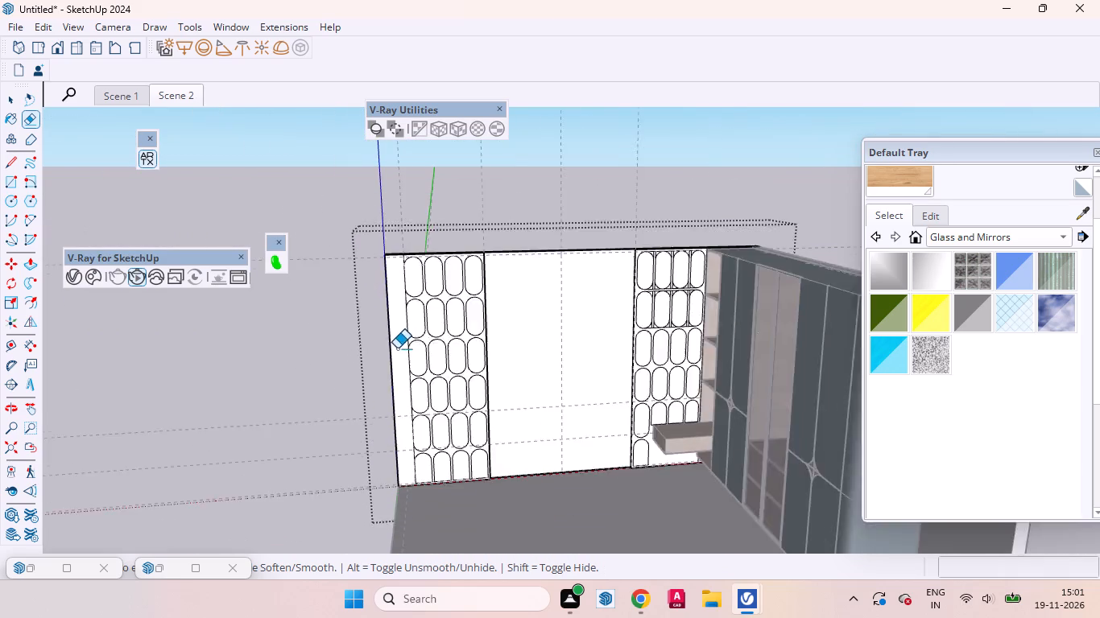
scroll(397, 348, "down", 4)
key("space")
scroll(563, 291, "up", 10)
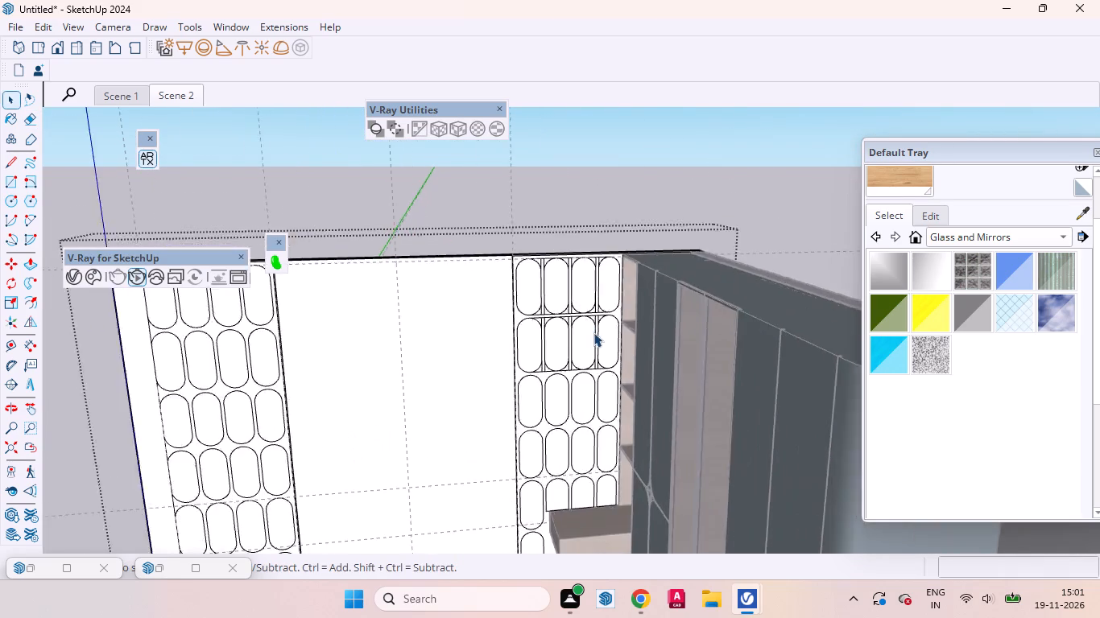
scroll(593, 332, "up", 1)
left_click(567, 336)
scroll(579, 314, "up", 10)
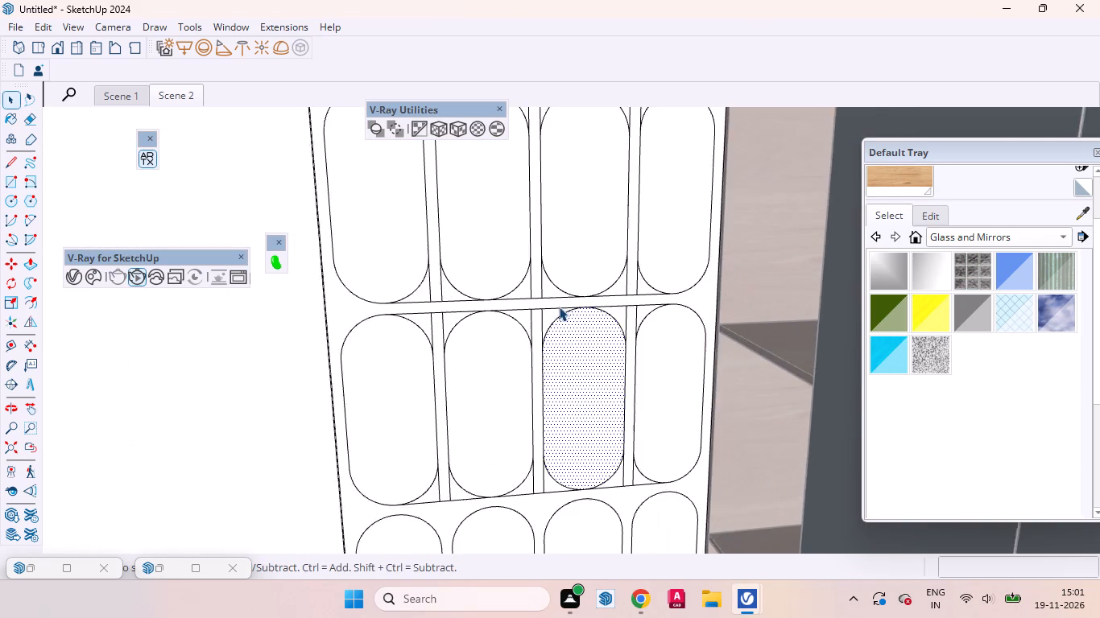
left_click(34, 123)
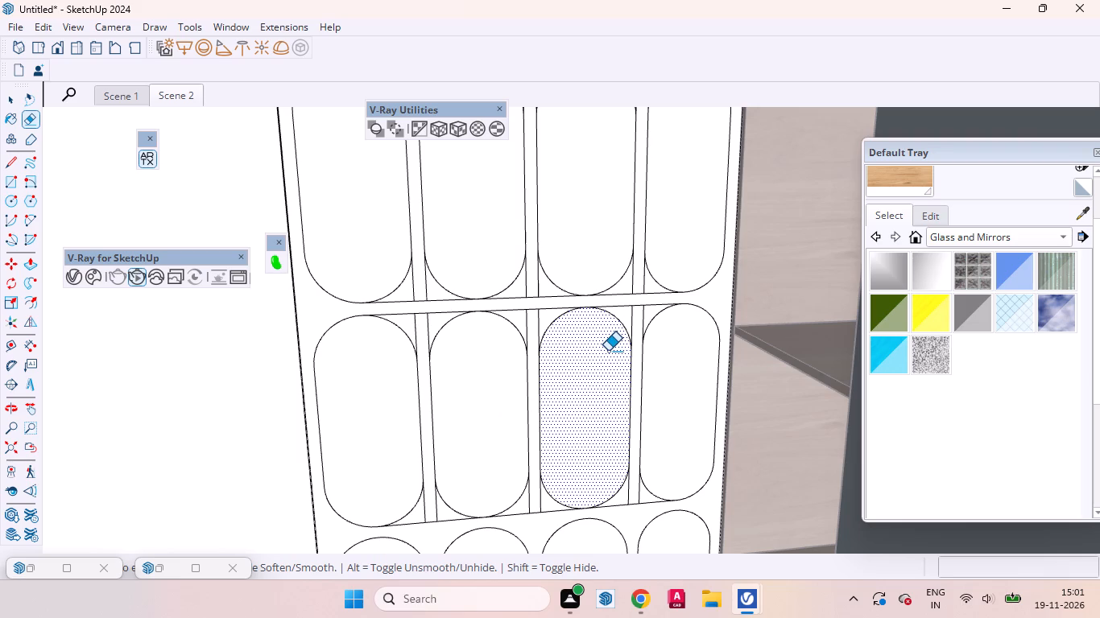
scroll(651, 295, "up", 7)
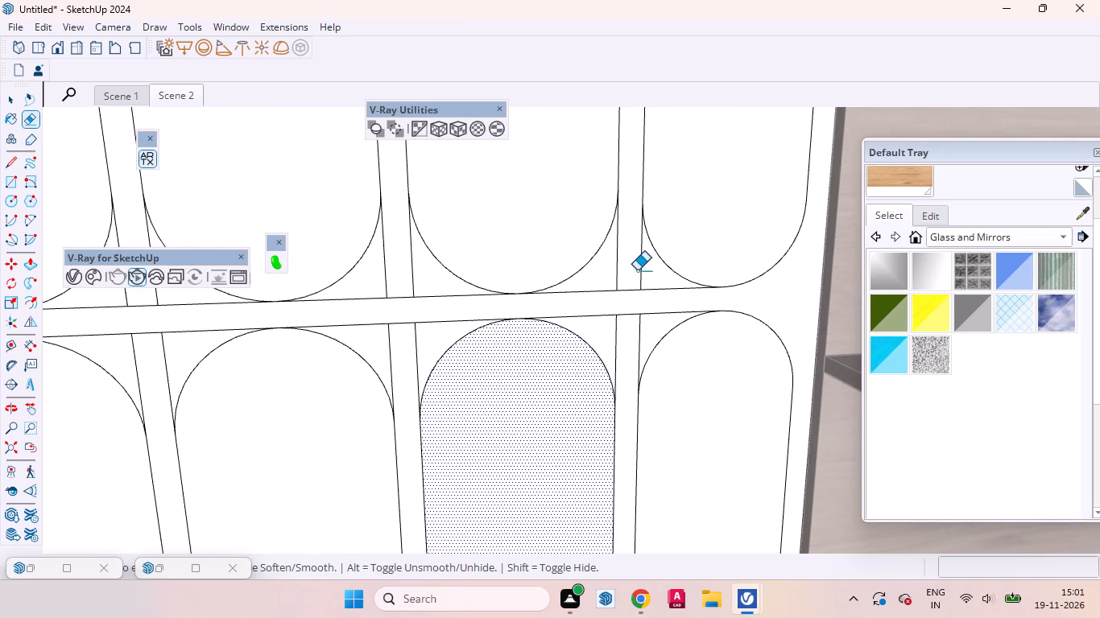
left_click(639, 262)
left_click(643, 266)
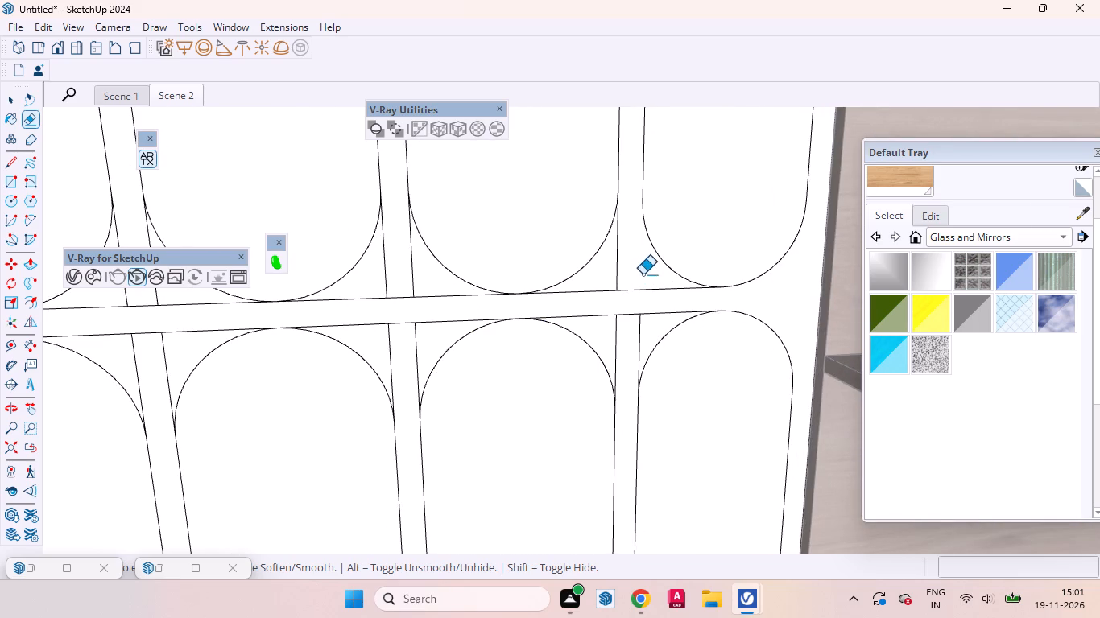
left_click_drag(646, 269, 615, 324)
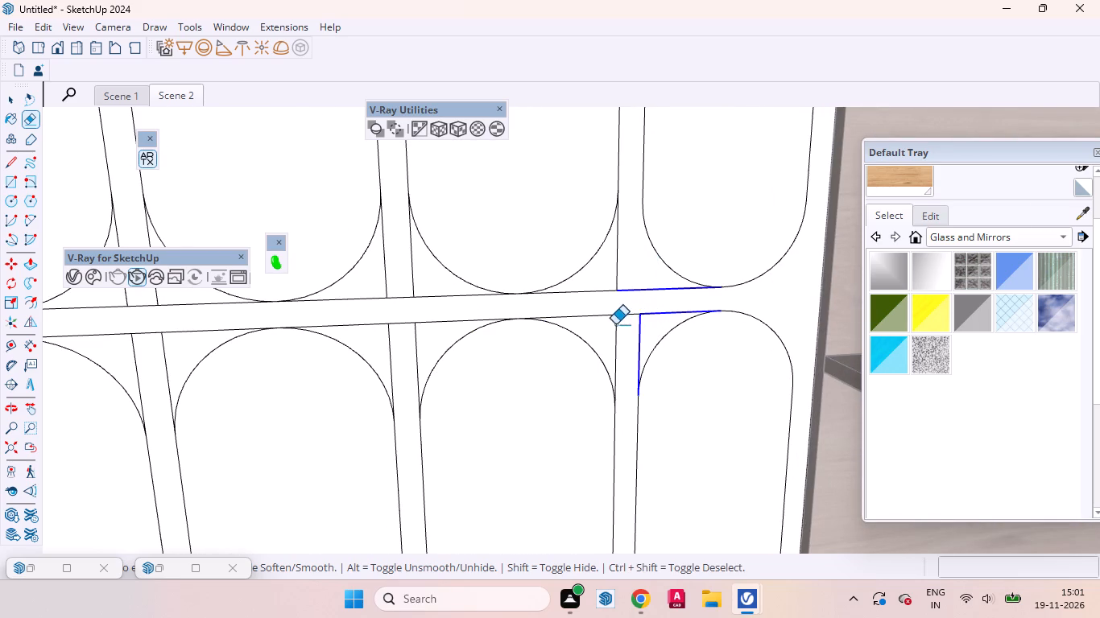
left_click_drag(615, 324, 623, 324)
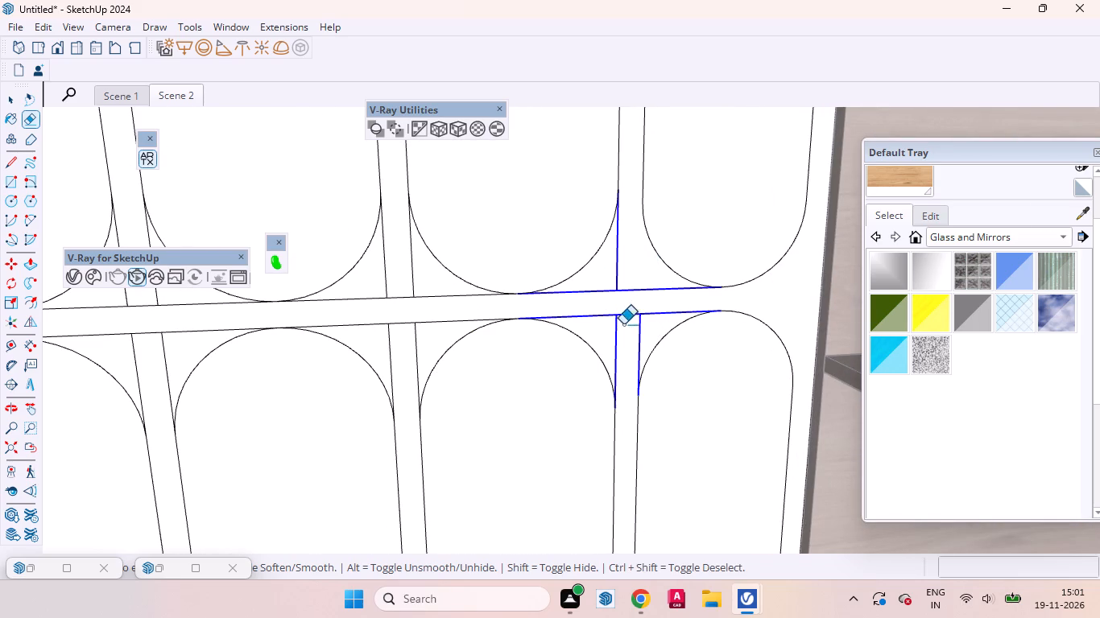
left_click_drag(623, 324, 623, 325)
Erase the remaining straight edges between the top two rows of the wardrobe-side grid, at the other two column crossings.
scroll(726, 304, "down", 8)
scroll(605, 338, "up", 6)
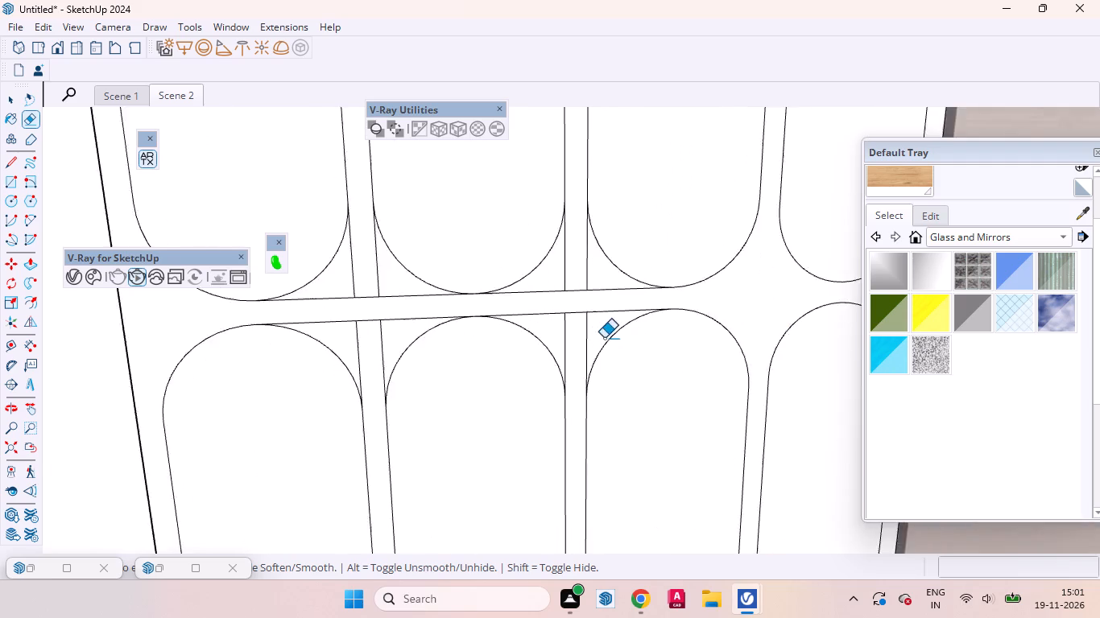
scroll(604, 338, "up", 2)
left_click_drag(602, 332, 560, 255)
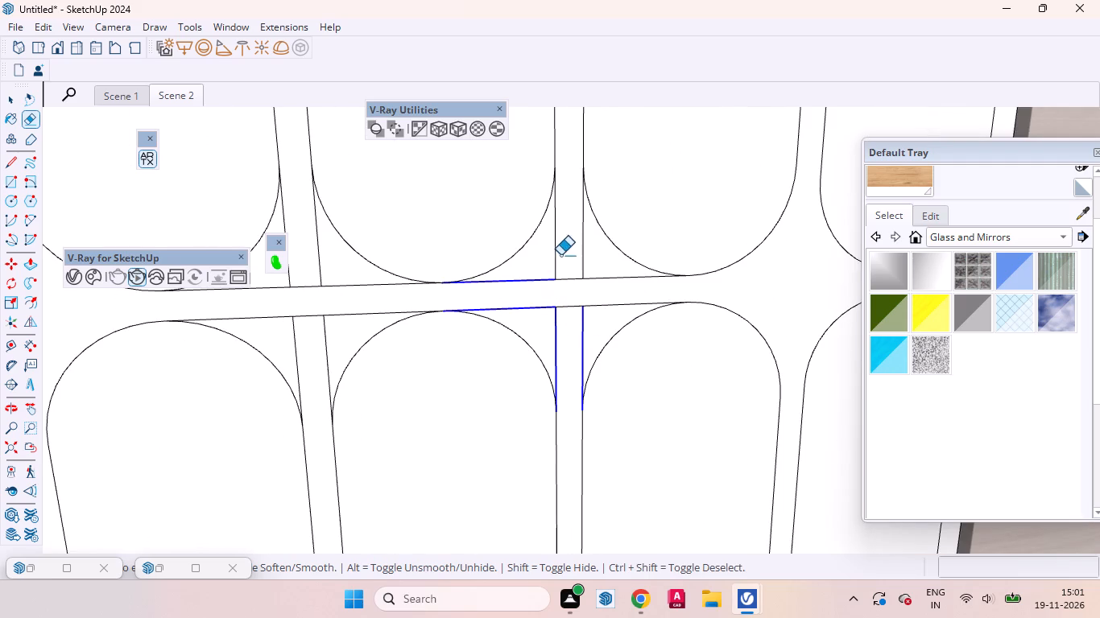
left_click_drag(560, 255, 573, 264)
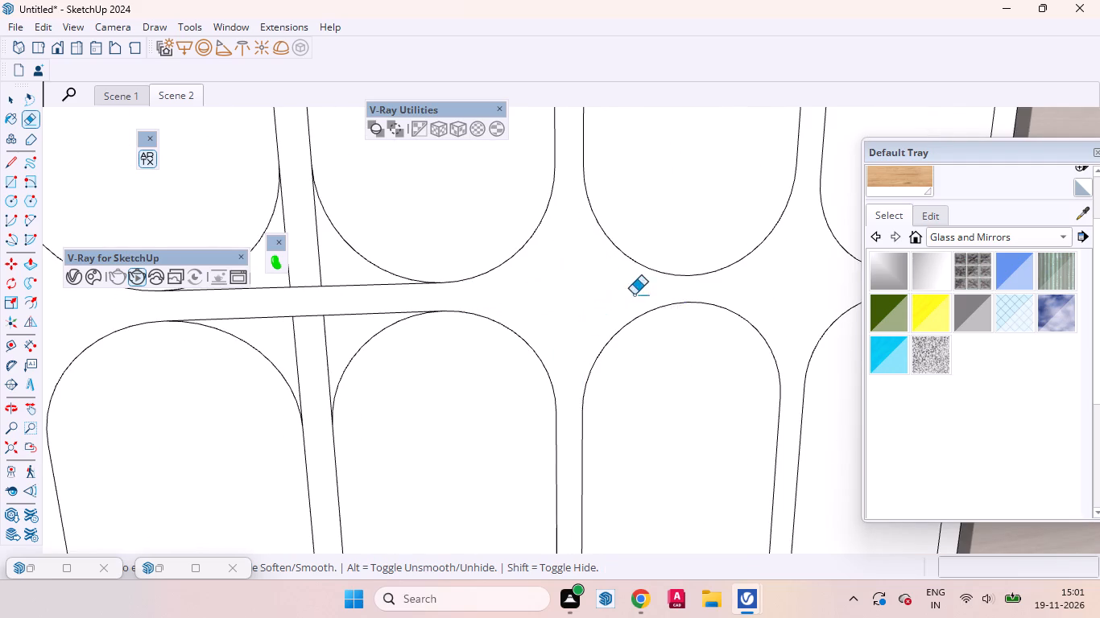
scroll(738, 336, "down", 8)
scroll(555, 345, "up", 7)
left_click_drag(568, 339, 559, 339)
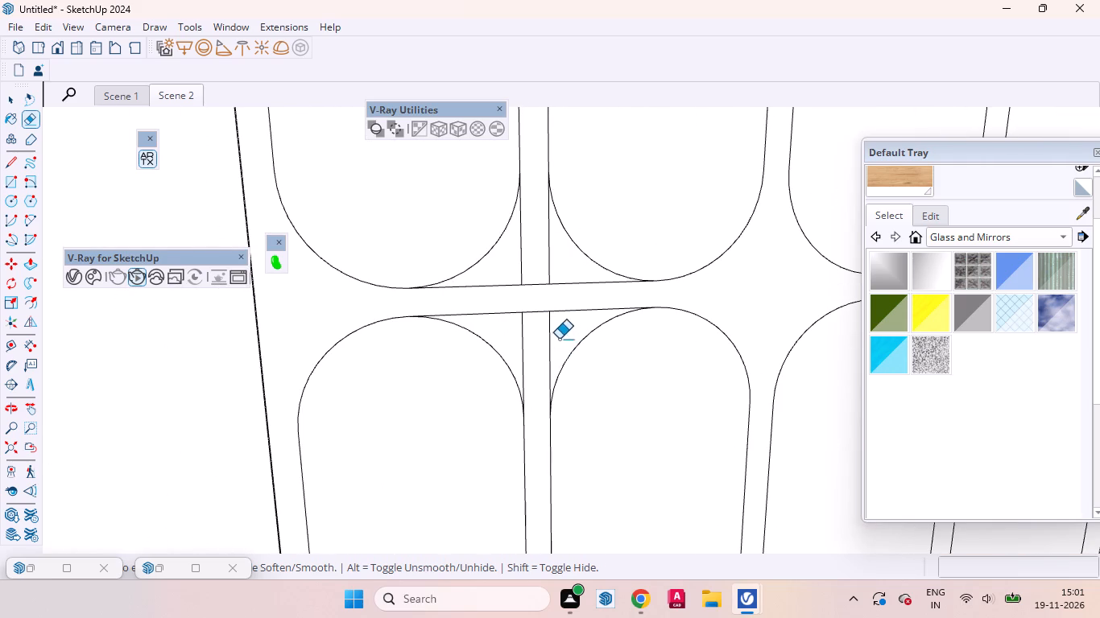
left_click_drag(559, 339, 555, 330)
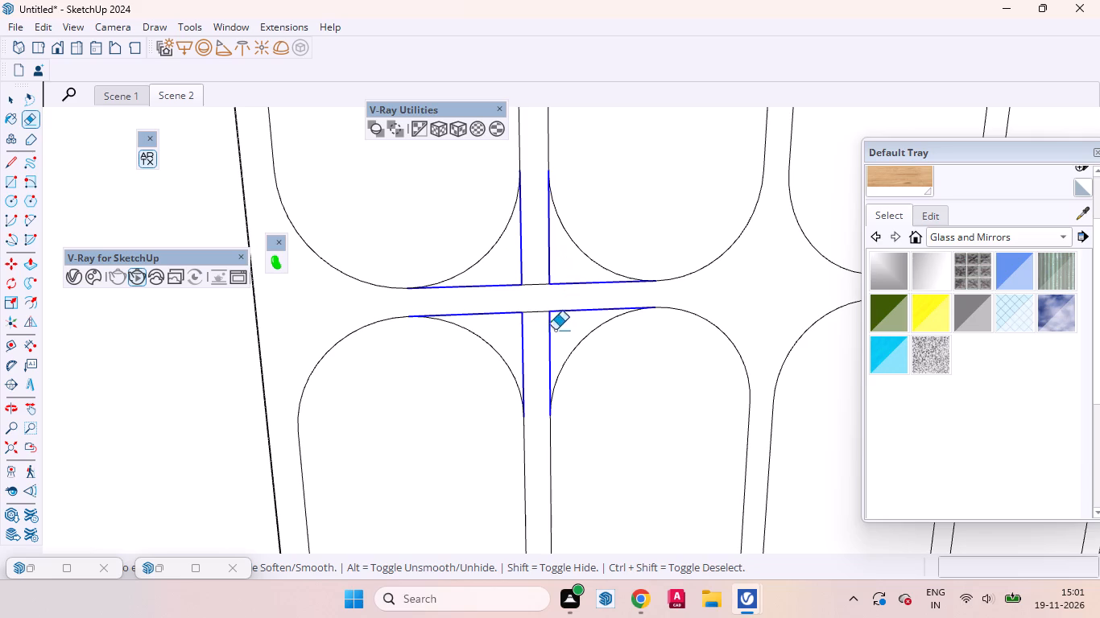
left_click_drag(555, 330, 536, 266)
Erase the leftover corner edges above the top row of the wardrobe-side grid, between the two columns nearest the blank wall.
scroll(534, 344, "down", 10)
scroll(534, 344, "up", 1)
scroll(534, 344, "down", 4)
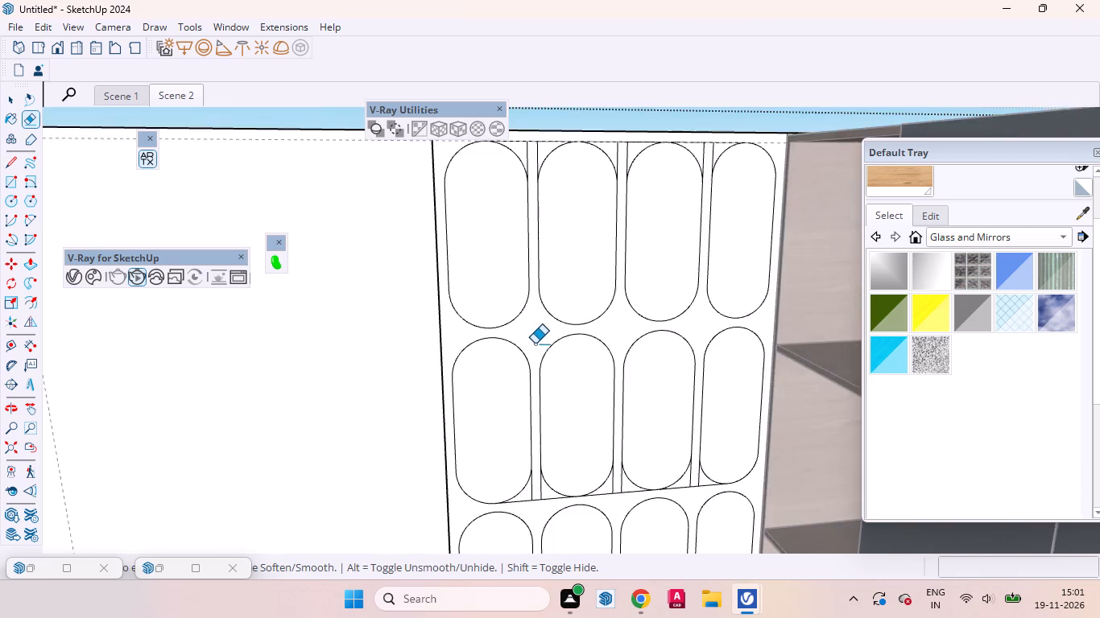
scroll(535, 344, "down", 5)
scroll(524, 229, "up", 9)
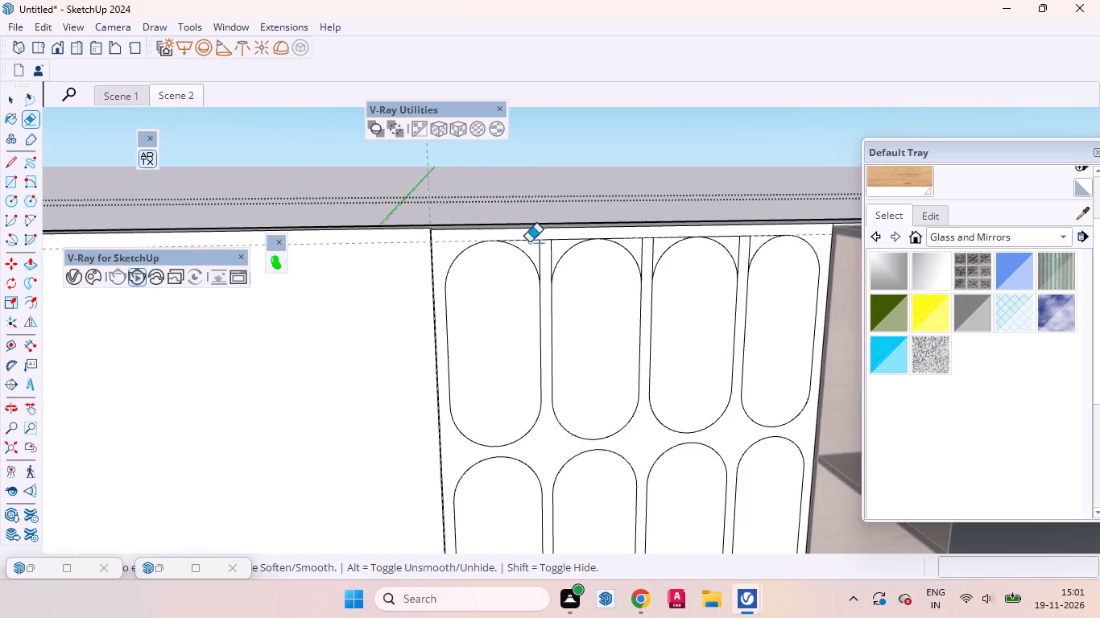
scroll(529, 242, "up", 11)
left_click_drag(598, 253, 574, 256)
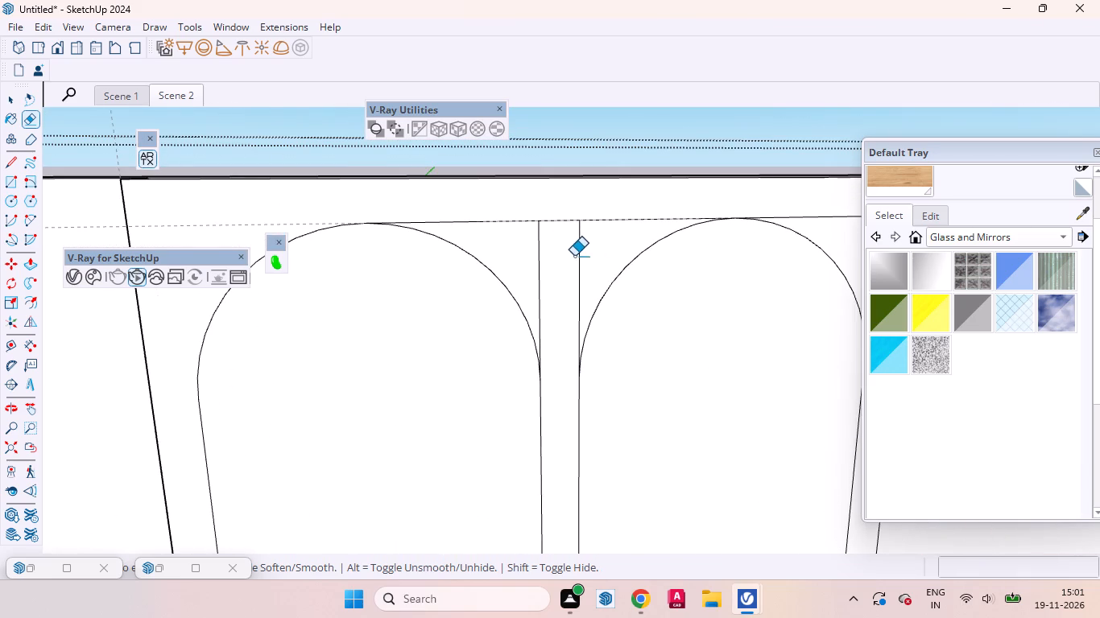
left_click_drag(574, 256, 589, 248)
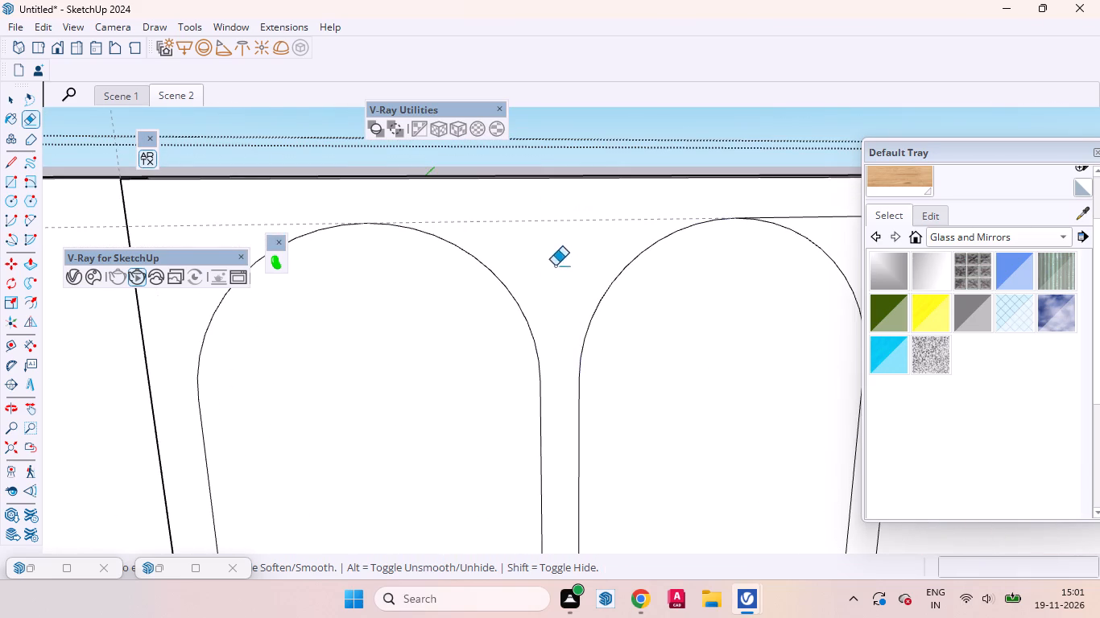
Erase the remaining corner edges above the top row of the wardrobe-side grid, at the middle gap and the gap nearest the wardrobe.
scroll(509, 283, "down", 10)
scroll(467, 317, "up", 1)
scroll(467, 318, "down", 1)
scroll(641, 278, "up", 9)
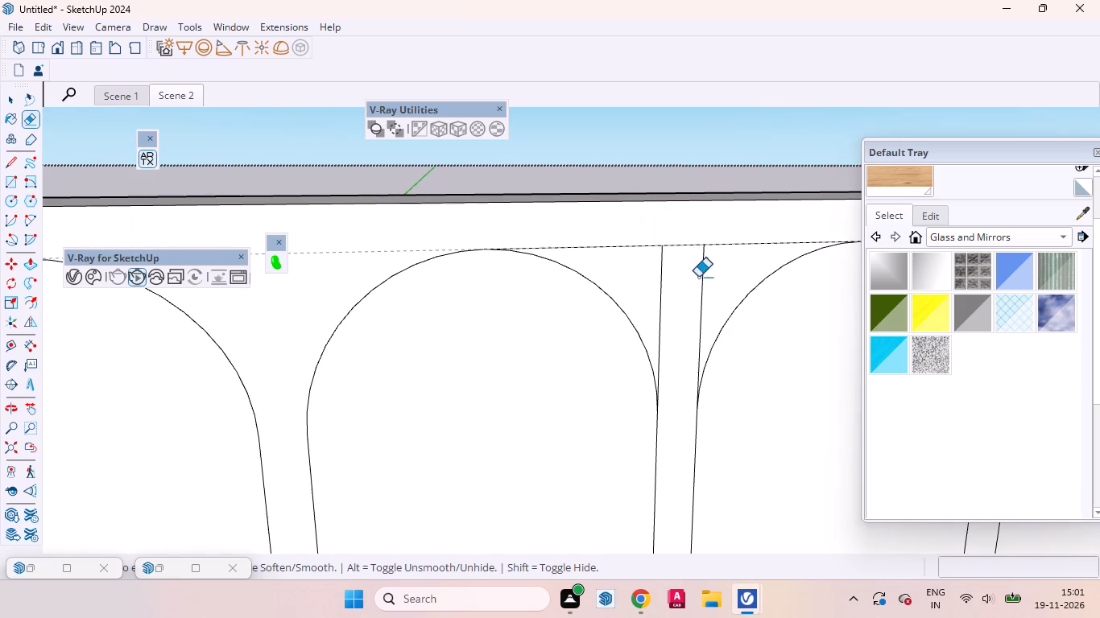
left_click_drag(717, 274, 721, 243)
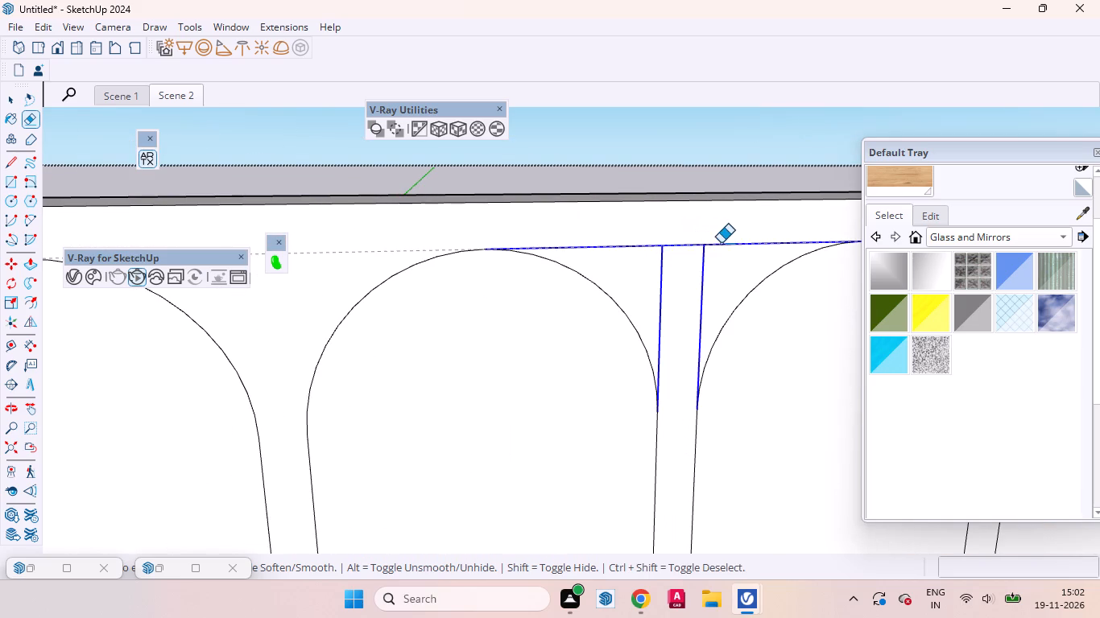
left_click_drag(721, 243, 733, 245)
scroll(497, 332, "down", 15)
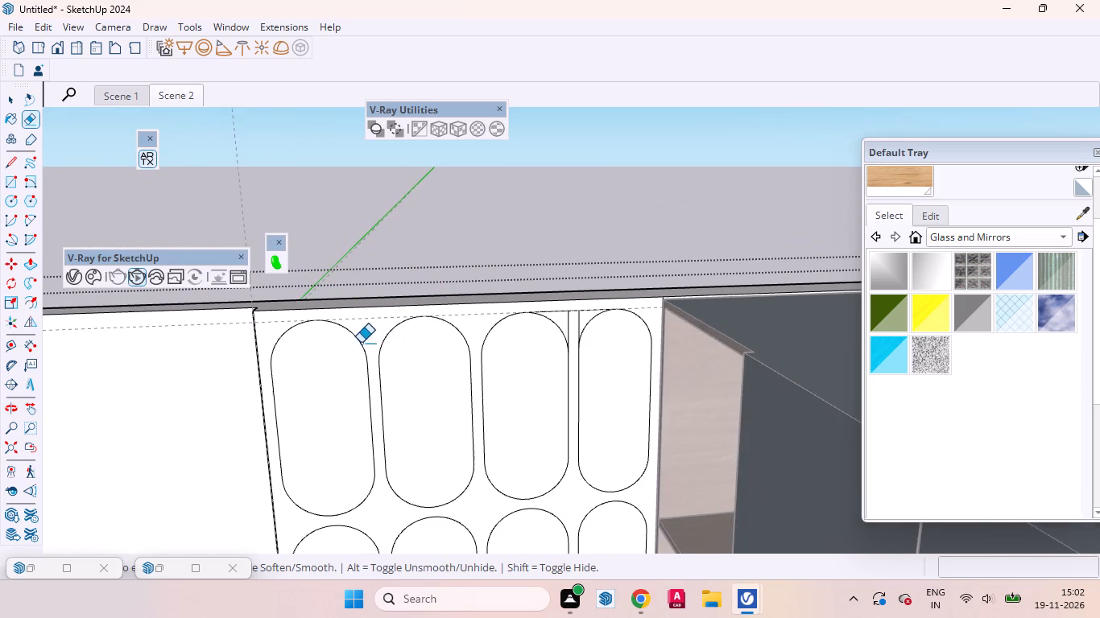
scroll(573, 310, "up", 7)
left_click_drag(594, 319, 577, 303)
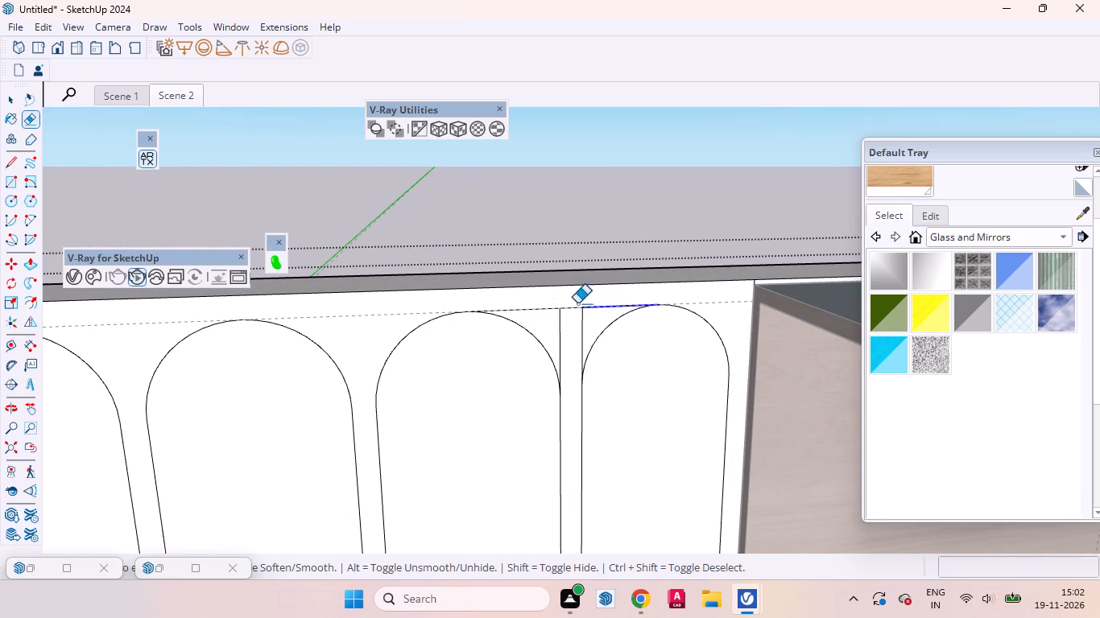
left_click_drag(577, 303, 561, 305)
scroll(564, 356, "down", 1)
scroll(564, 356, "up", 1)
scroll(564, 356, "down", 20)
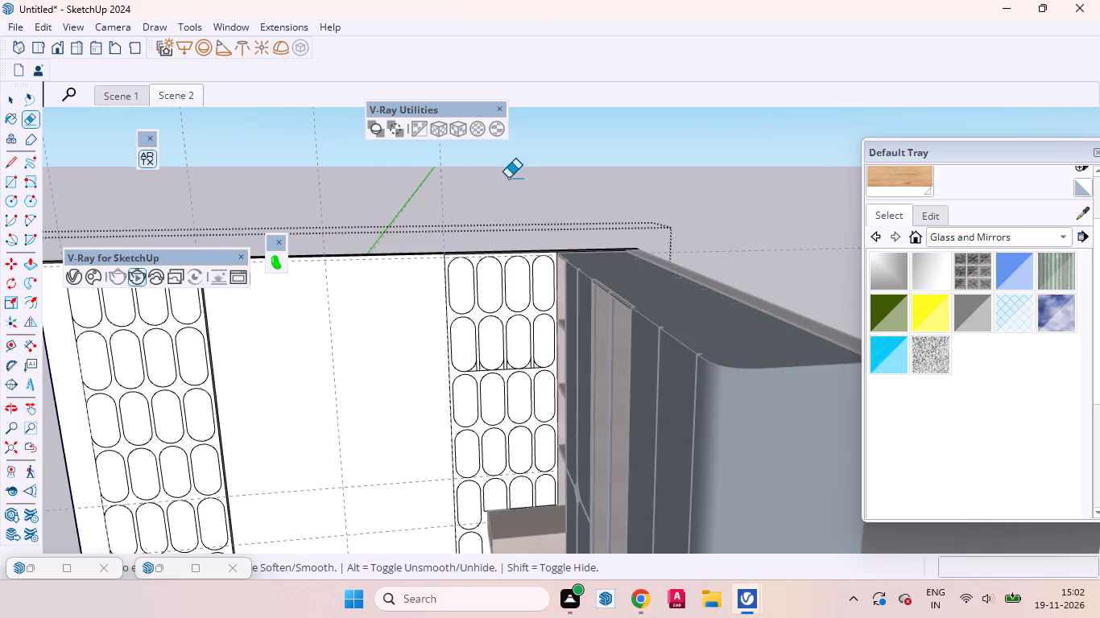
Erase the leftover straight edges between the second and third rows of the wardrobe-side grid, at all three column crossings.
scroll(506, 208, "down", 7)
scroll(507, 346, "up", 2)
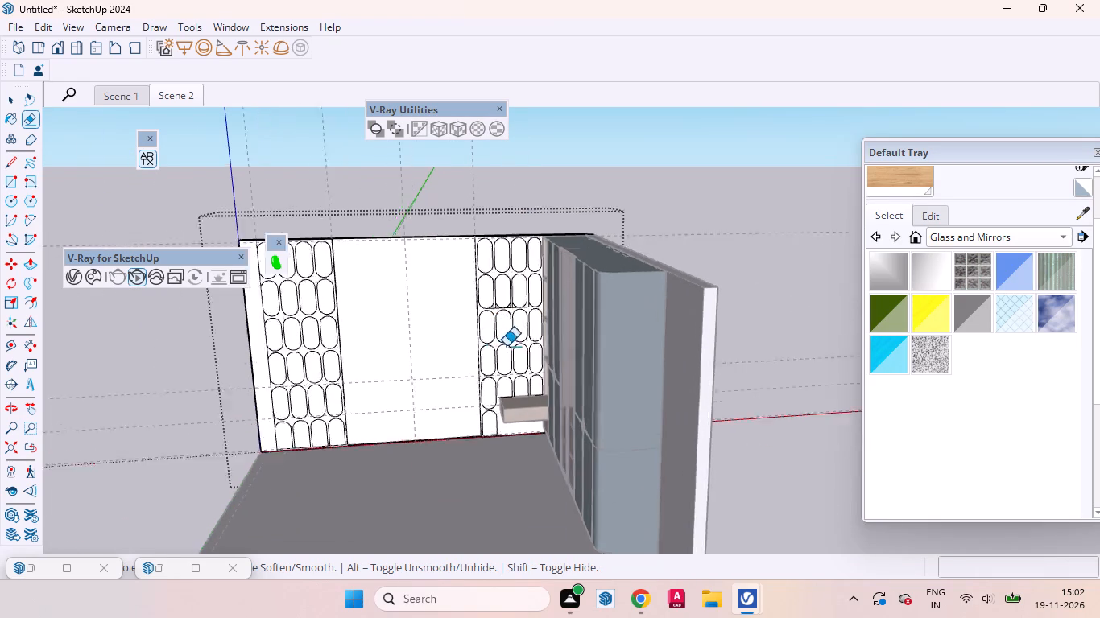
scroll(507, 346, "up", 15)
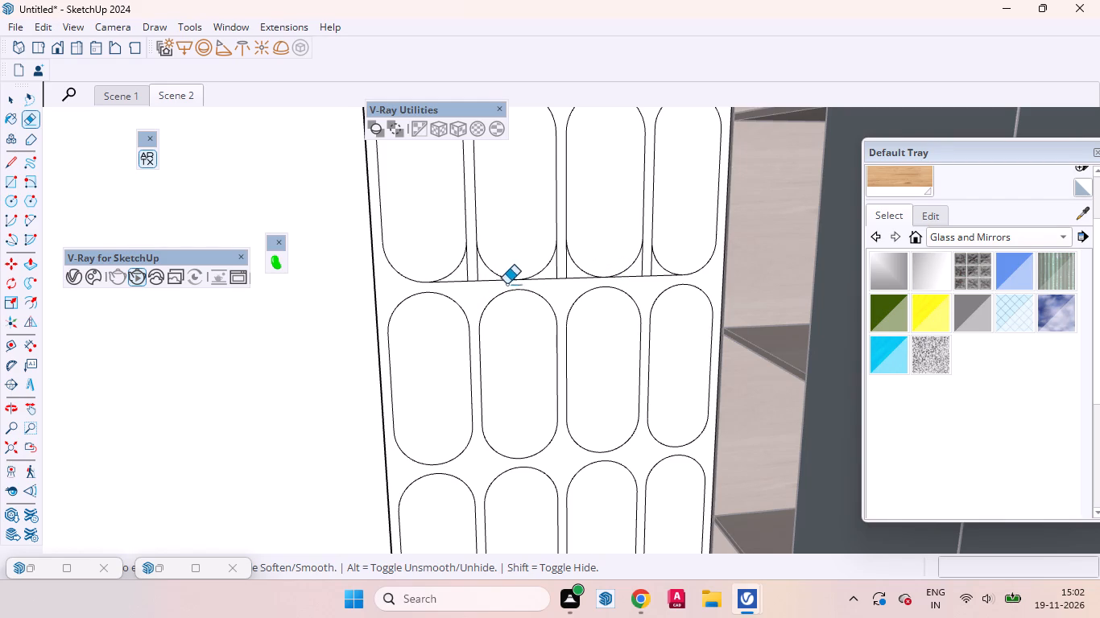
scroll(494, 284, "up", 6)
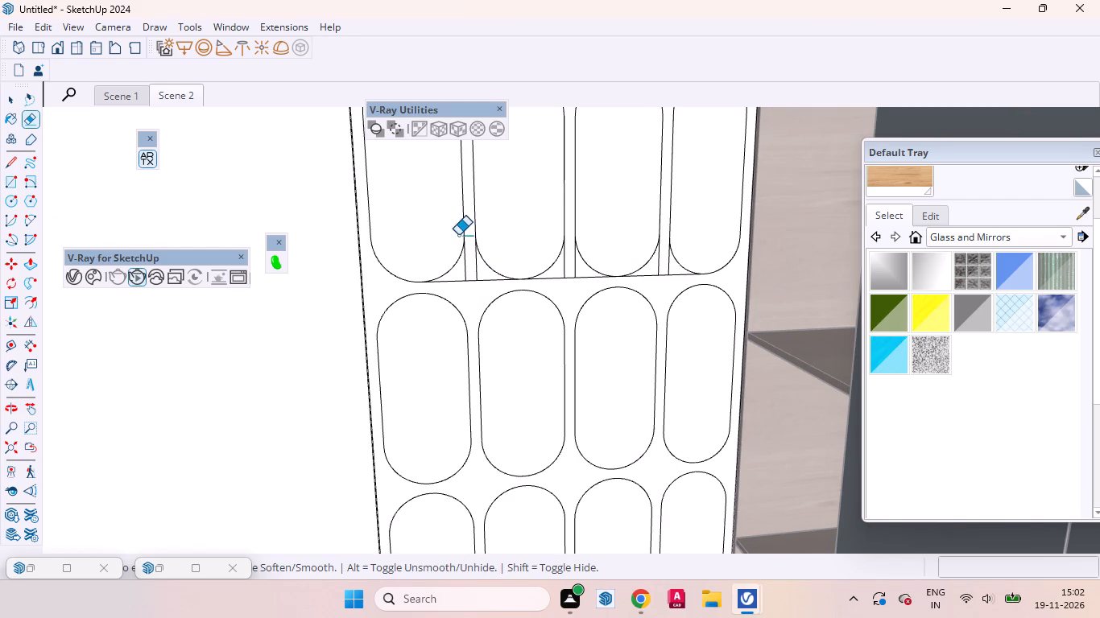
scroll(458, 235, "up", 6)
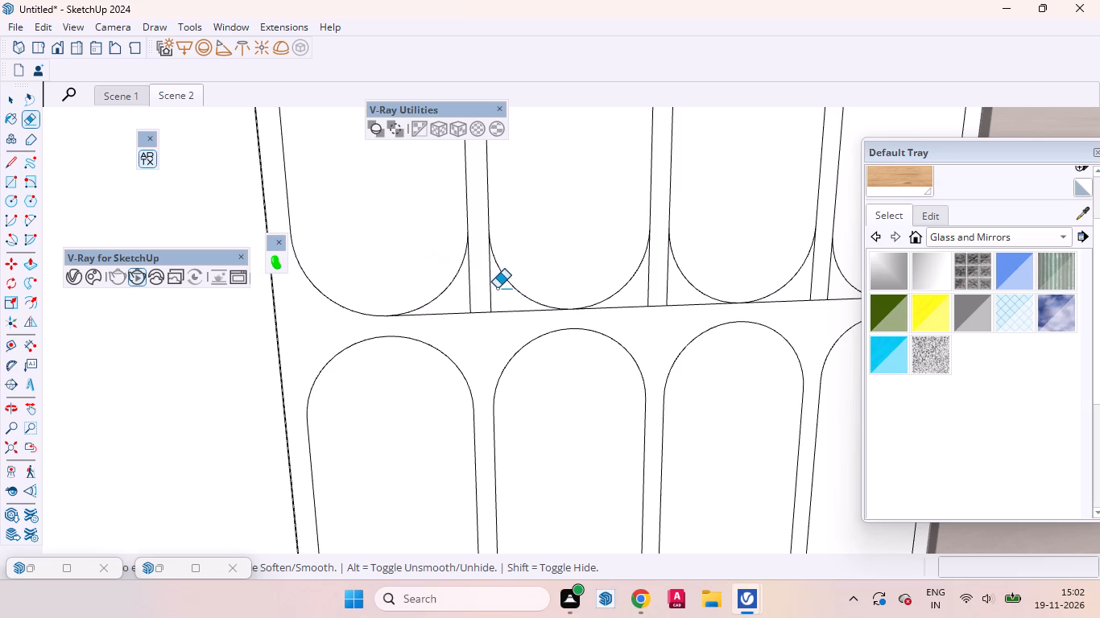
left_click_drag(497, 291, 480, 304)
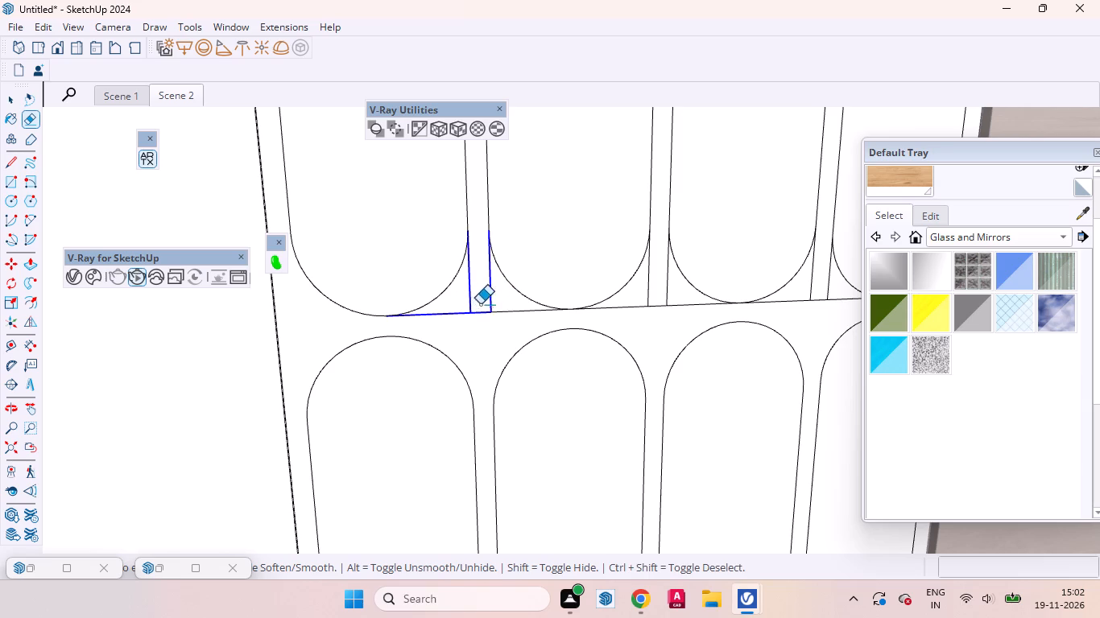
left_click_drag(480, 304, 516, 311)
left_click_drag(679, 319, 672, 294)
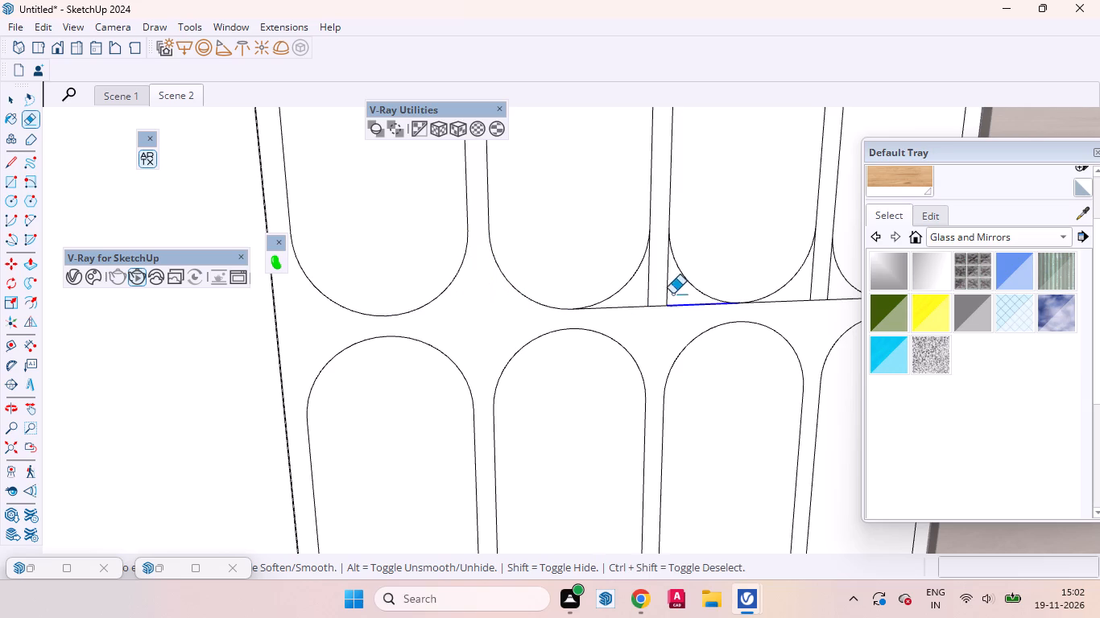
left_click_drag(672, 294, 655, 297)
scroll(424, 373, "down", 2)
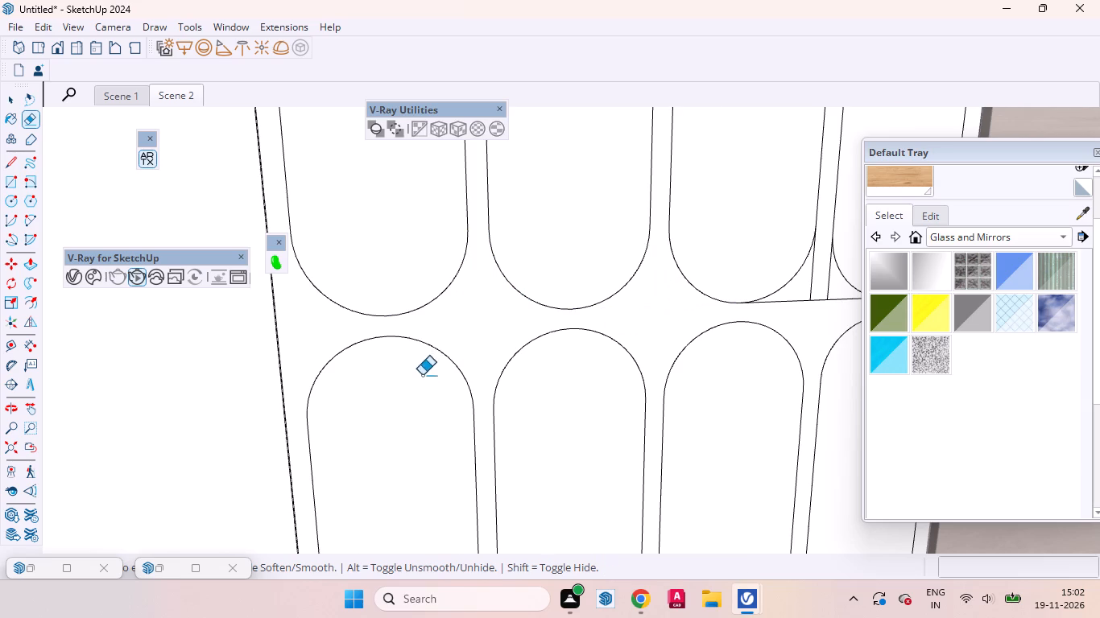
scroll(422, 375, "down", 9)
scroll(548, 351, "up", 10)
left_click_drag(587, 349, 568, 324)
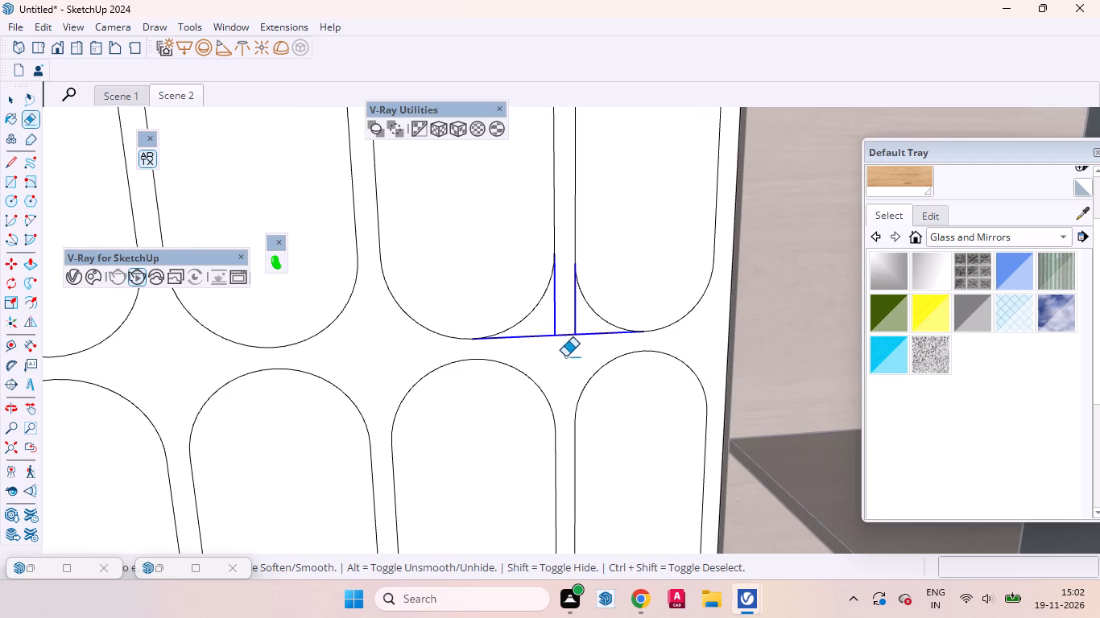
On the grid away from the wardrobe, erase the outer-column edge pieces between rows four and five and rows five and six.
scroll(559, 382, "down", 18)
scroll(566, 257, "down", 4)
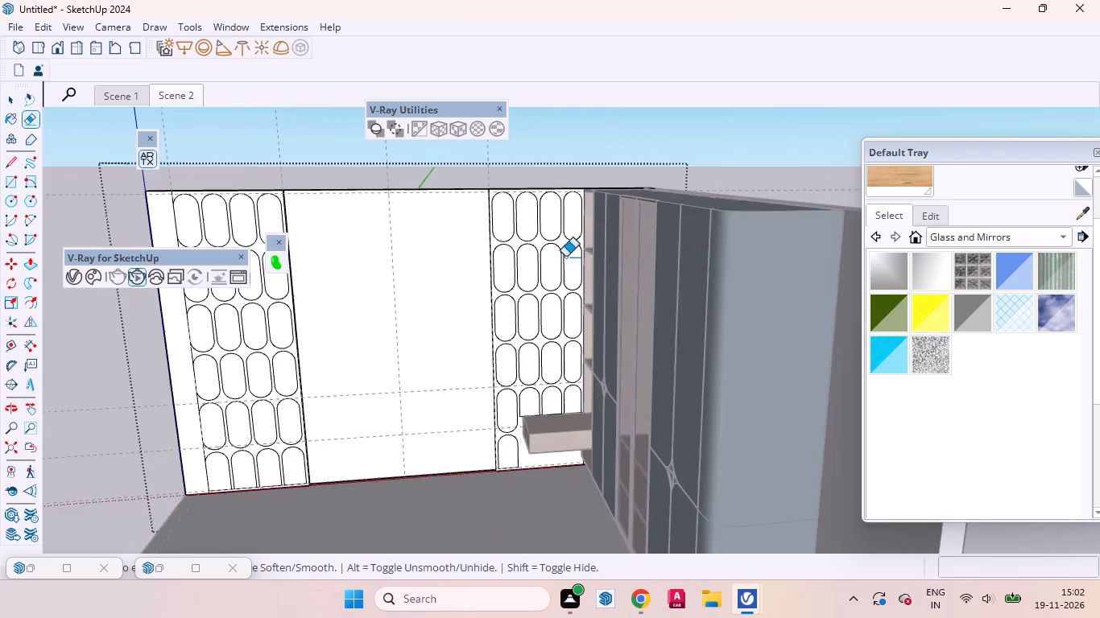
scroll(561, 258, "down", 10)
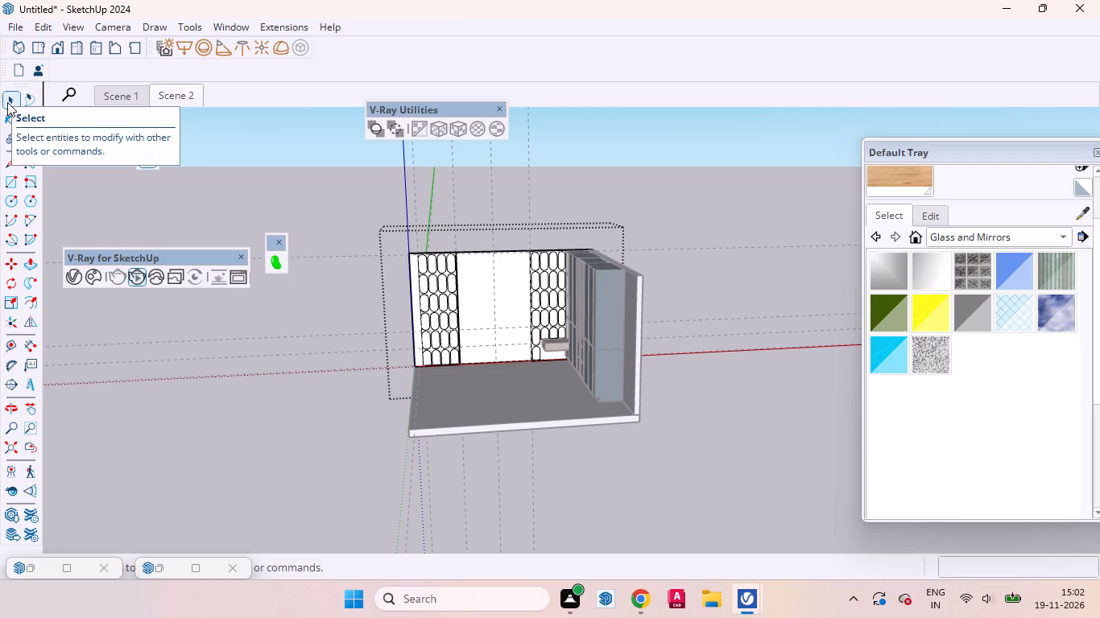
left_click(7, 102)
scroll(482, 312, "up", 8)
scroll(351, 335, "up", 3)
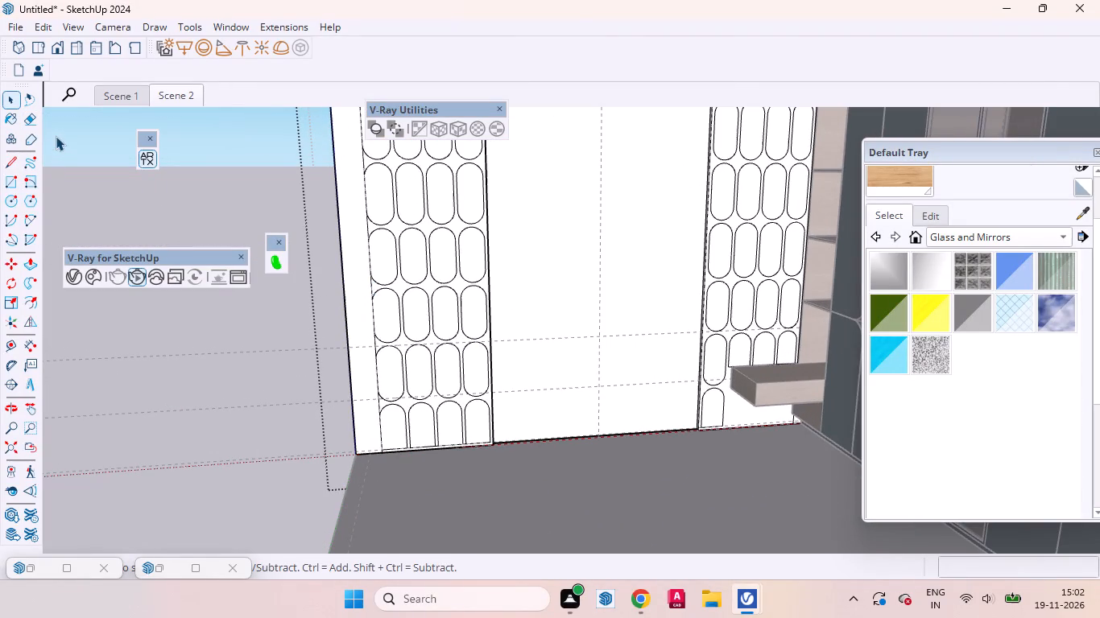
left_click(568, 198)
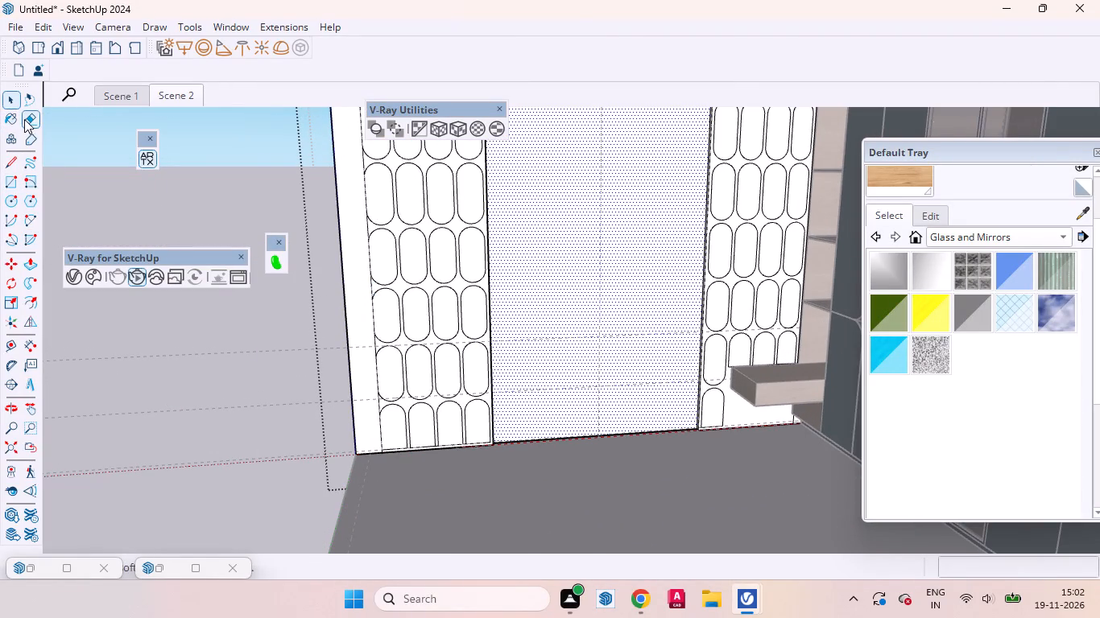
left_click(24, 120)
scroll(423, 373, "up", 13)
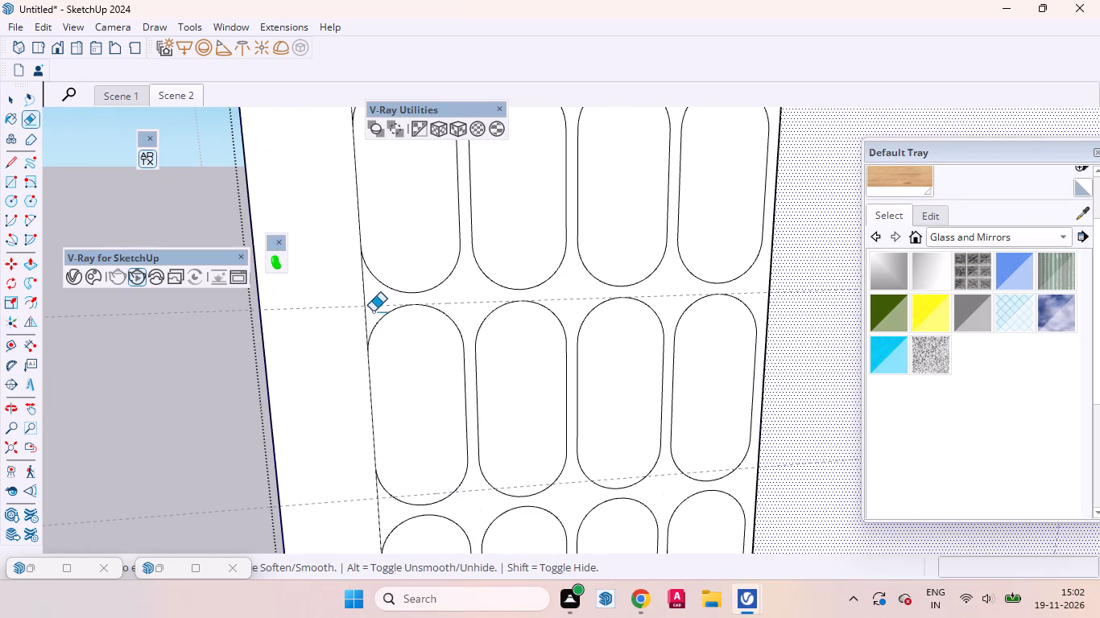
left_click_drag(374, 307, 341, 307)
scroll(401, 307, "down", 8)
scroll(422, 435, "up", 3)
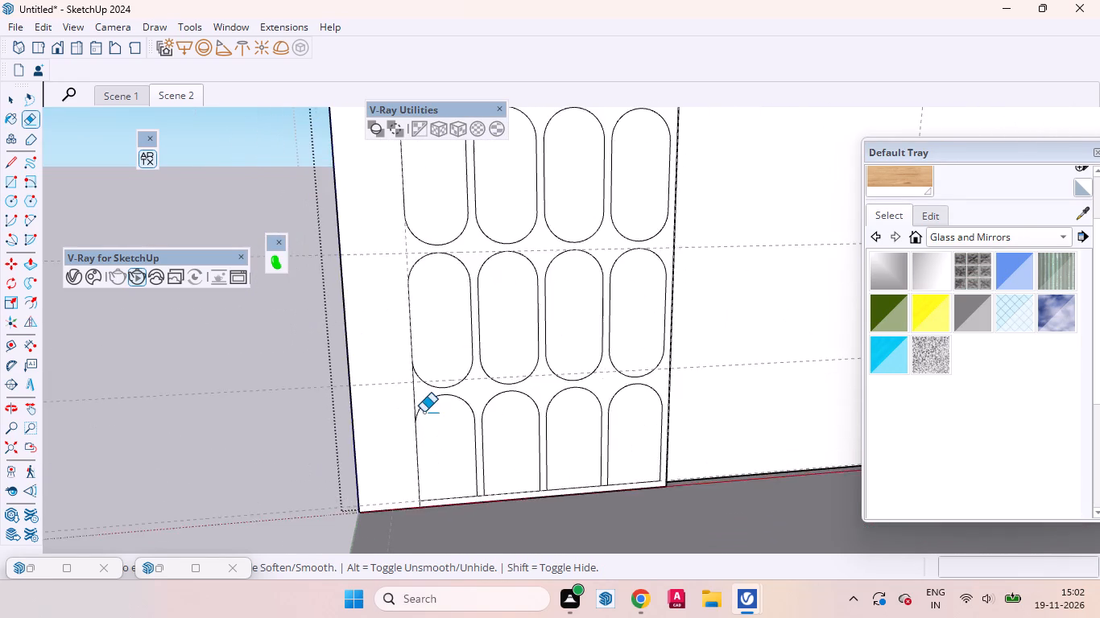
scroll(424, 412, "up", 4)
left_click_drag(415, 396, 381, 394)
Erase the same grid's leftover outer-column edge pieces between the top two rows and at the top row's upper outer corner.
scroll(588, 471, "down", 4)
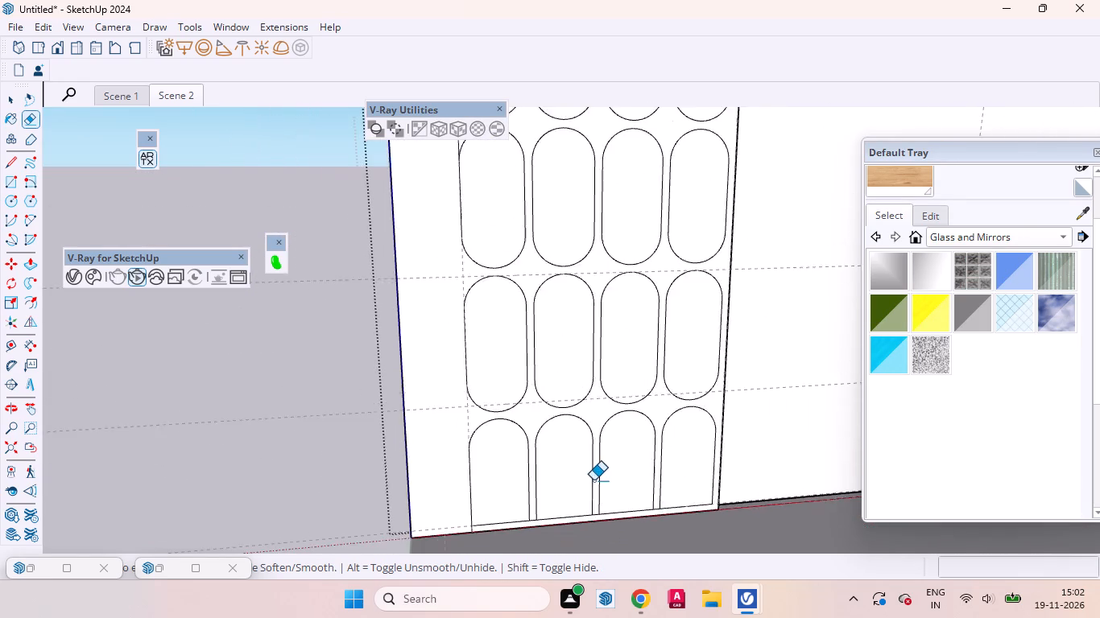
scroll(593, 480, "down", 15)
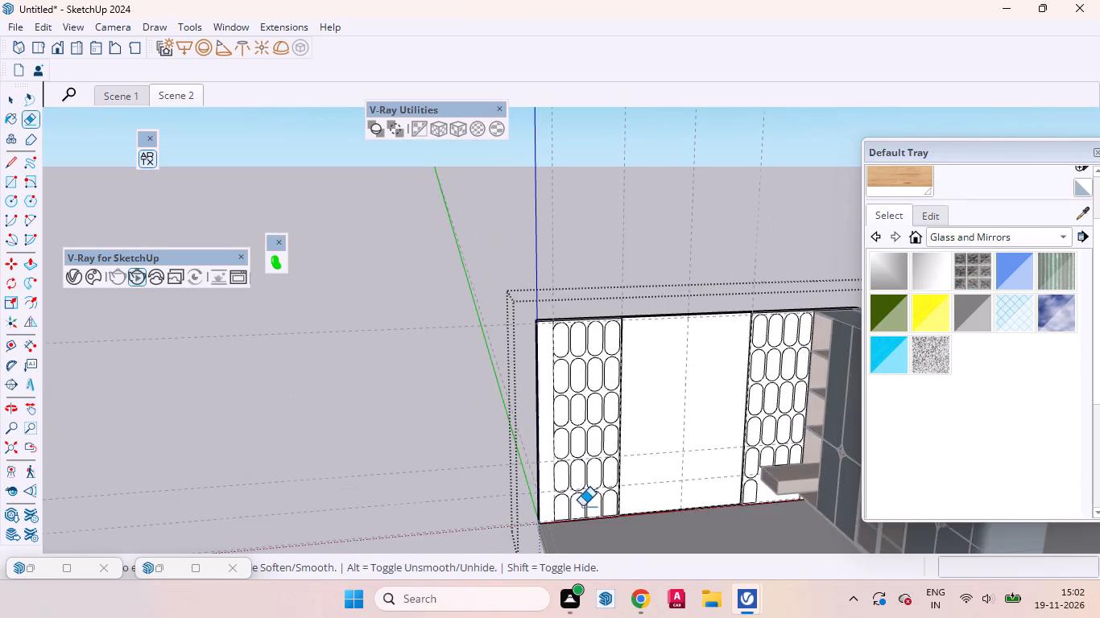
scroll(534, 326, "up", 18)
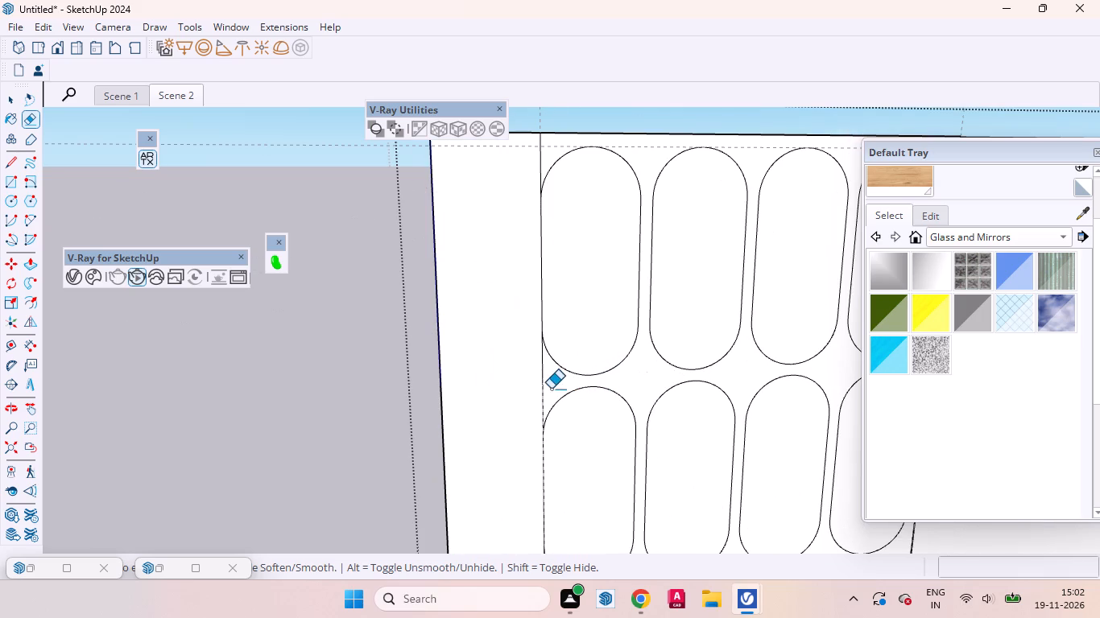
left_click_drag(551, 389, 518, 386)
scroll(516, 415, "down", 3)
left_click_drag(540, 222, 522, 226)
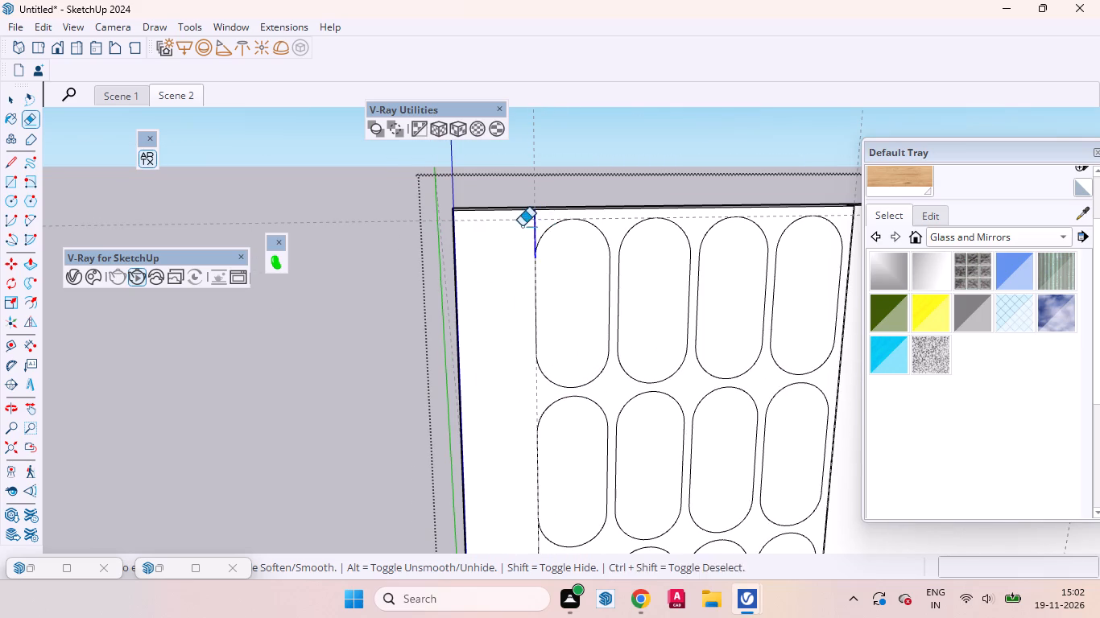
left_click_drag(522, 226, 515, 227)
Erase the same grid's remaining outer-column edge pieces, between rows two and three and between rows three and four.
scroll(504, 230, "down", 6)
scroll(534, 442, "up", 7)
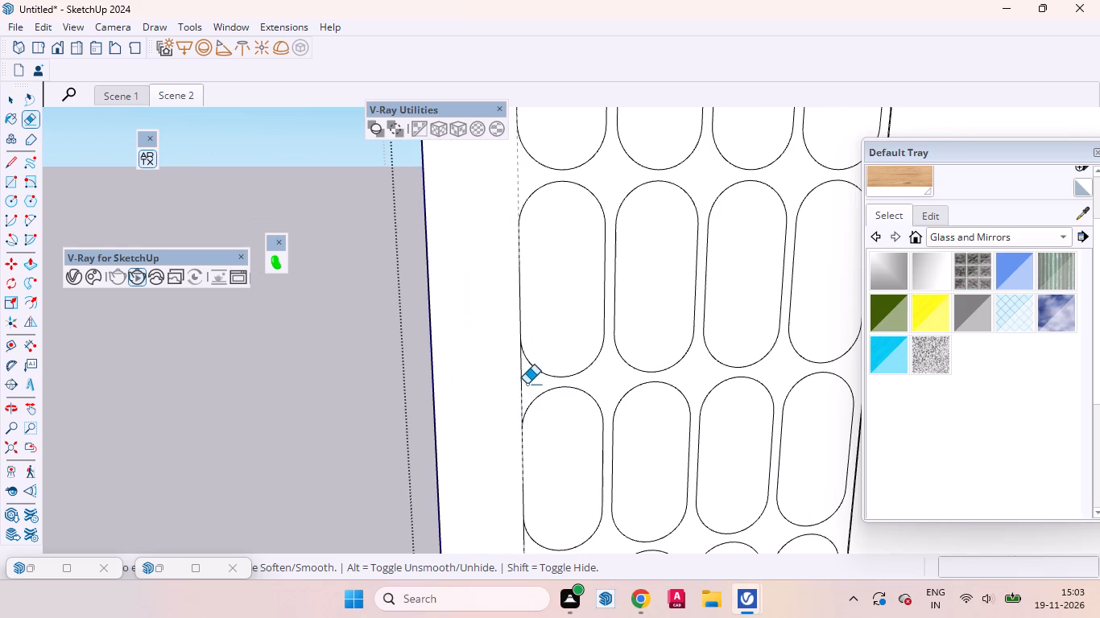
left_click_drag(527, 384, 490, 383)
scroll(500, 356, "down", 10)
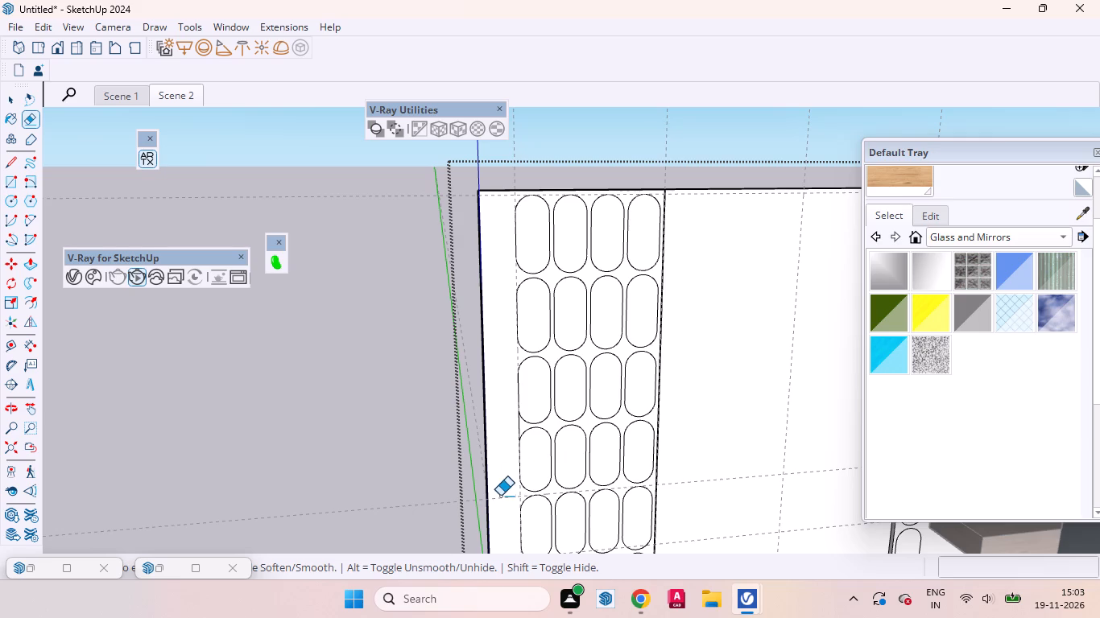
scroll(500, 496, "up", 8)
left_click_drag(531, 333, 506, 340)
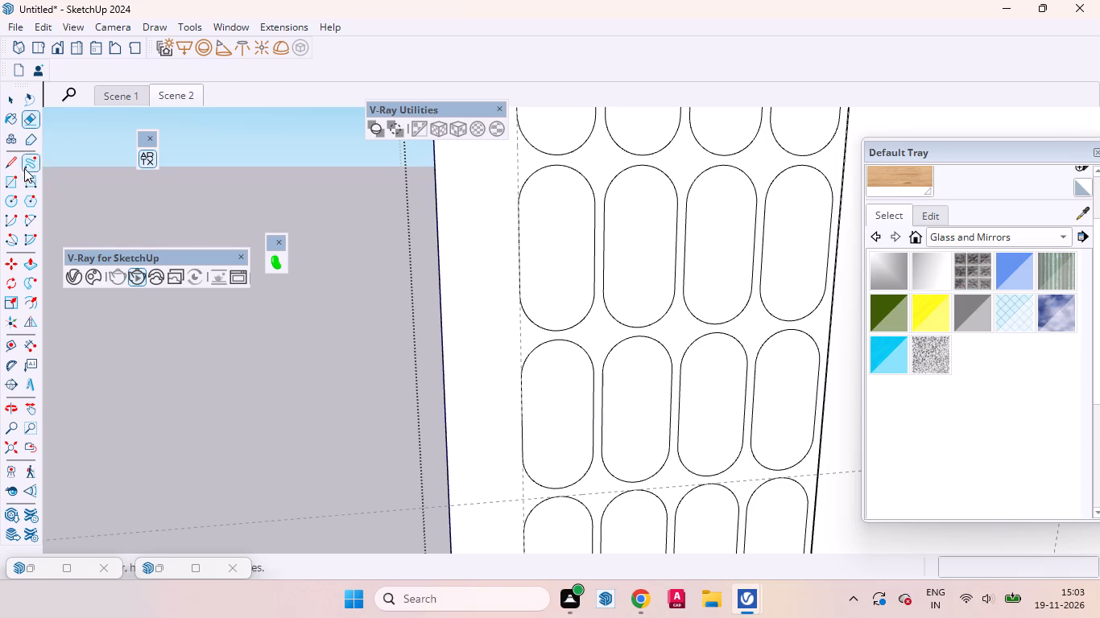
Examine the cleaned-up rounded panels and the wall's top and side faces from several angles.
left_click(3, 103)
scroll(432, 506, "down", 7)
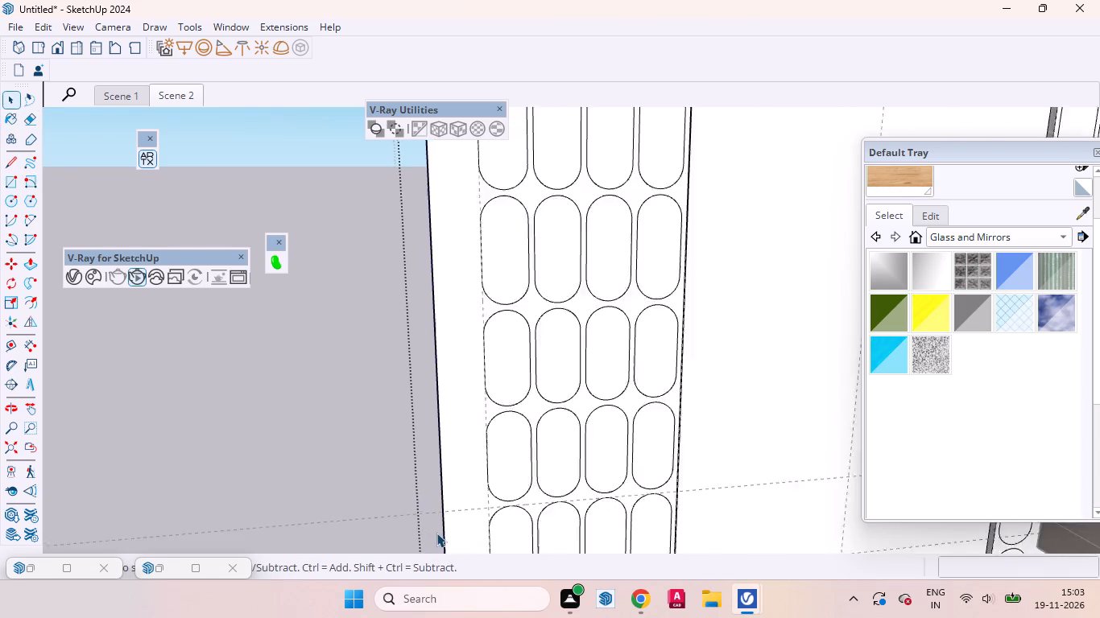
scroll(436, 533, "down", 1)
scroll(443, 534, "up", 1)
scroll(443, 534, "down", 3)
middle_click_drag(497, 447, 725, 558)
scroll(637, 302, "up", 4)
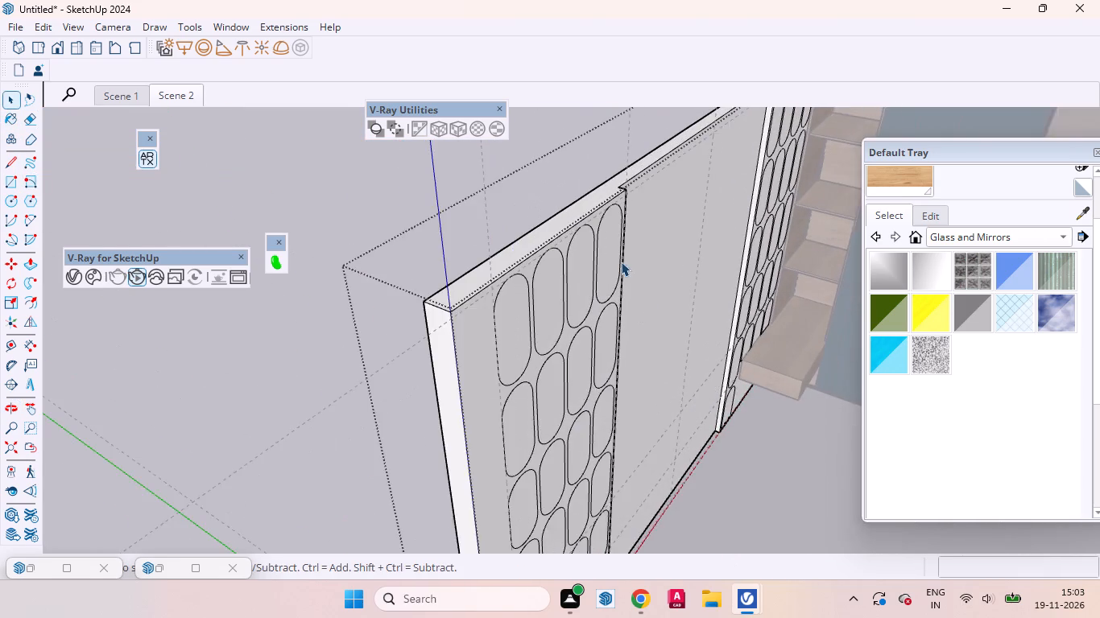
scroll(621, 262, "up", 1)
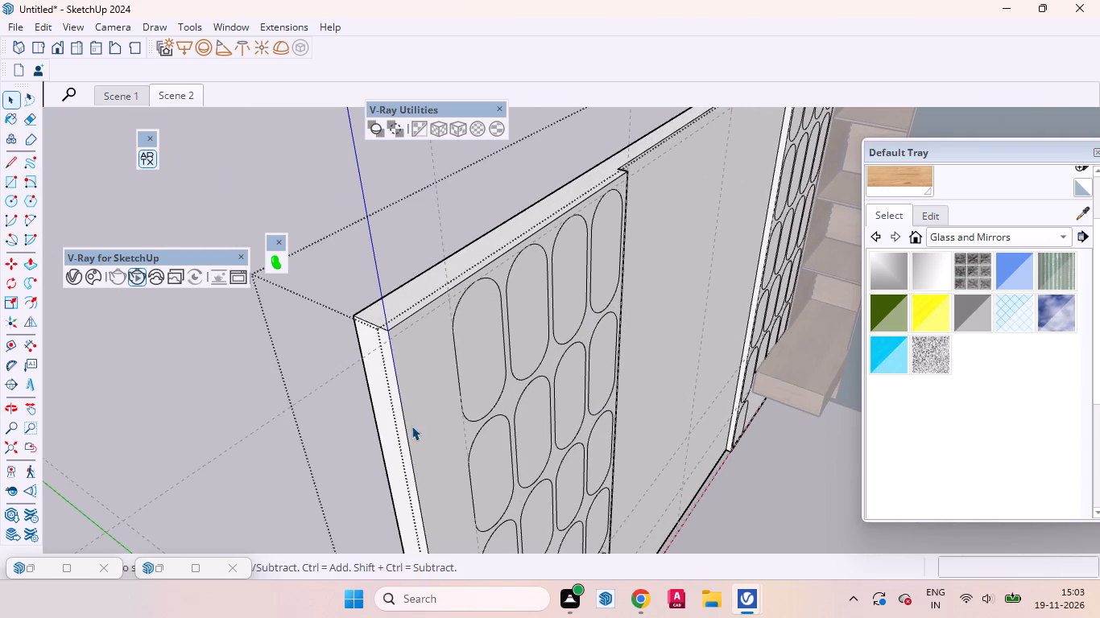
scroll(399, 409, "down", 1)
scroll(402, 406, "up", 1)
scroll(411, 398, "down", 1)
middle_click_drag(493, 385, 272, 360)
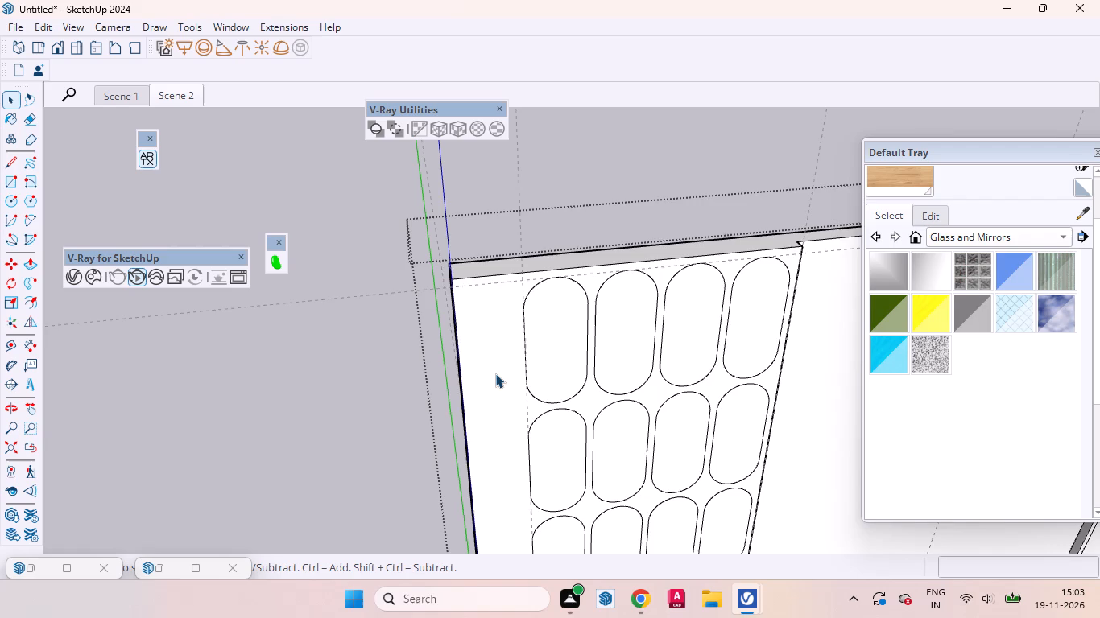
scroll(457, 385, "down", 12)
Push the top-row rounded panel nearest the wardrobe 13 mm into the wall with Push/Pull.
scroll(737, 342, "up", 5)
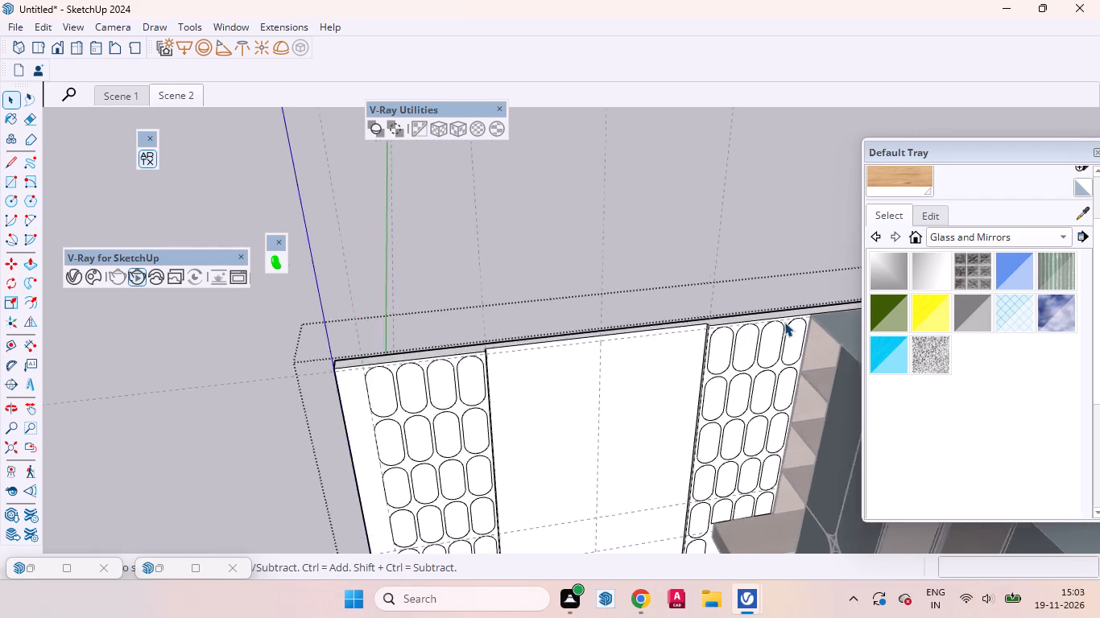
scroll(784, 322, "up", 8)
left_click(799, 343)
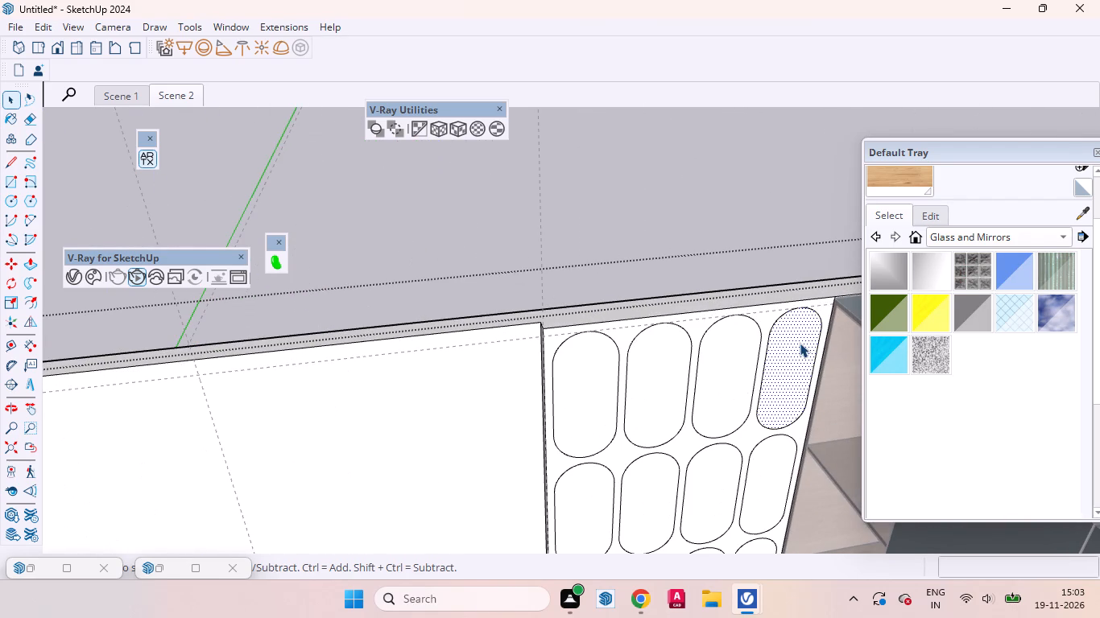
key("p")
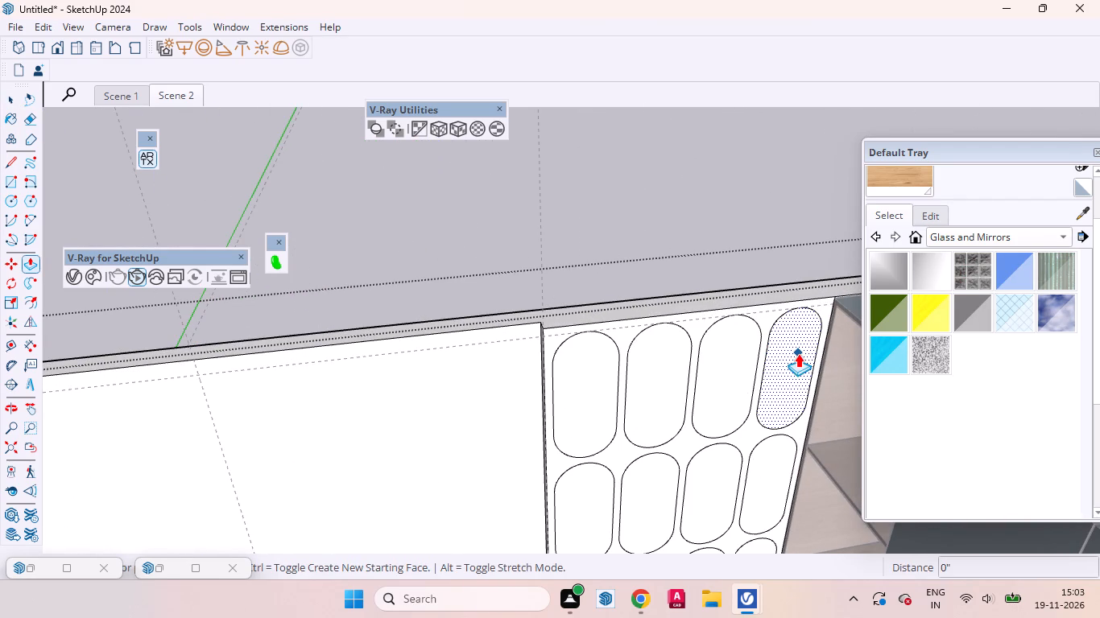
left_click(798, 353)
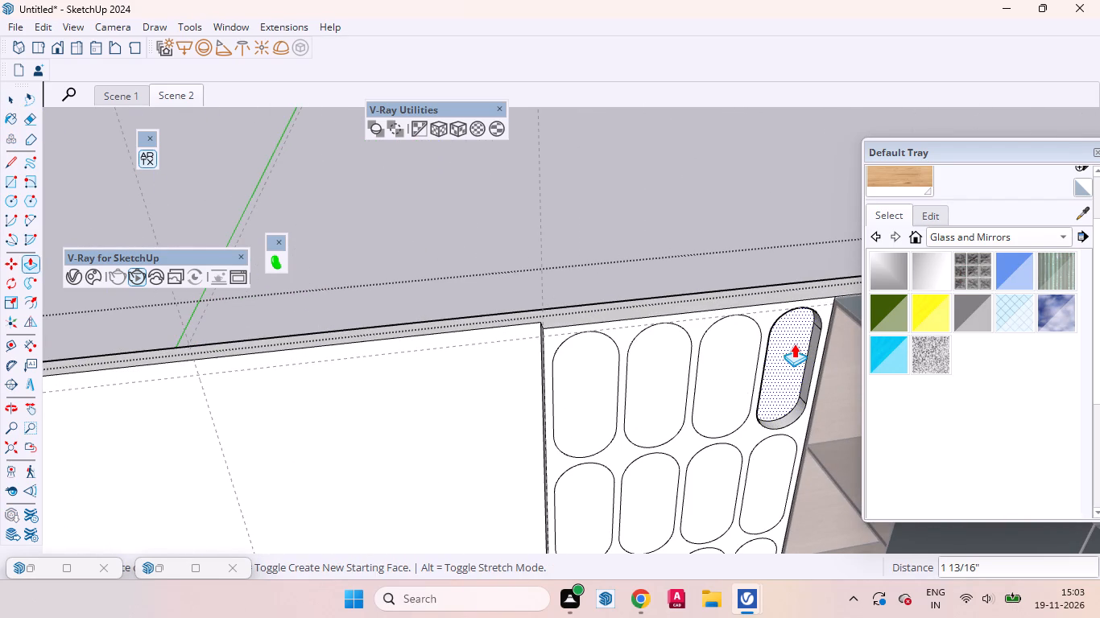
type("13mm")
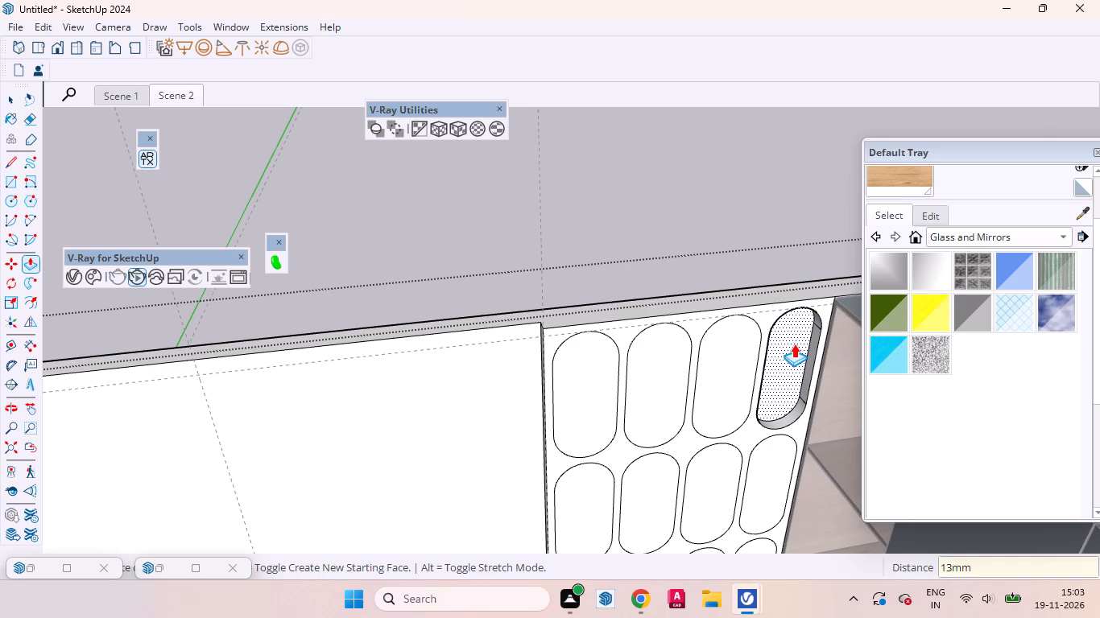
key("Return")
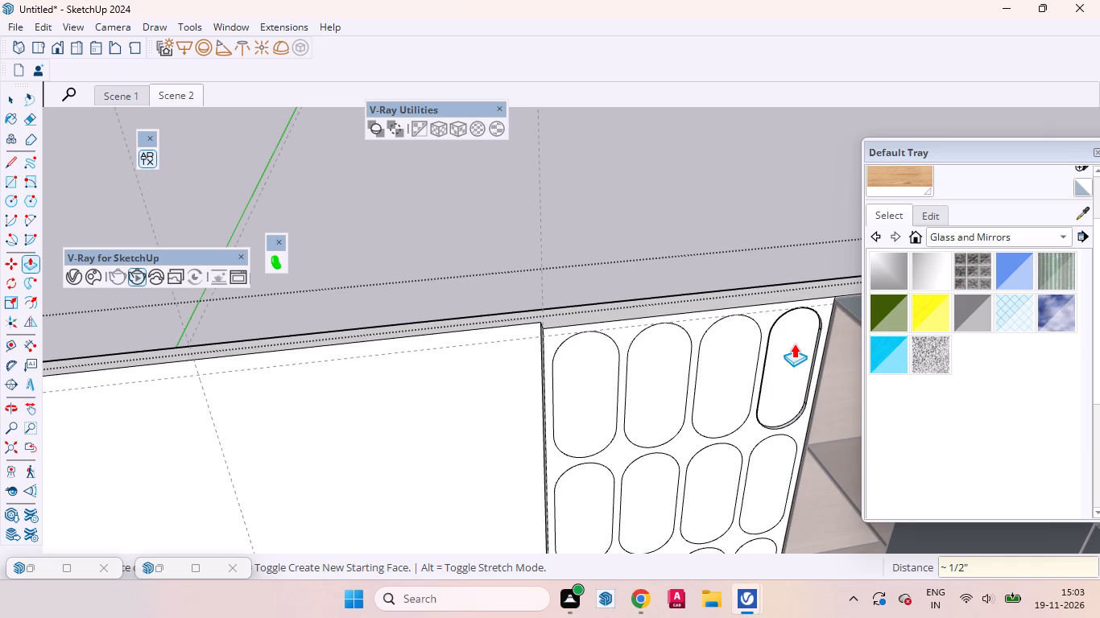
Repeat the 13 mm inward push on the two middle rounded panels in the top row of the wardrobe-side grid.
double_click(723, 363)
middle_click_drag(717, 420, 632, 353)
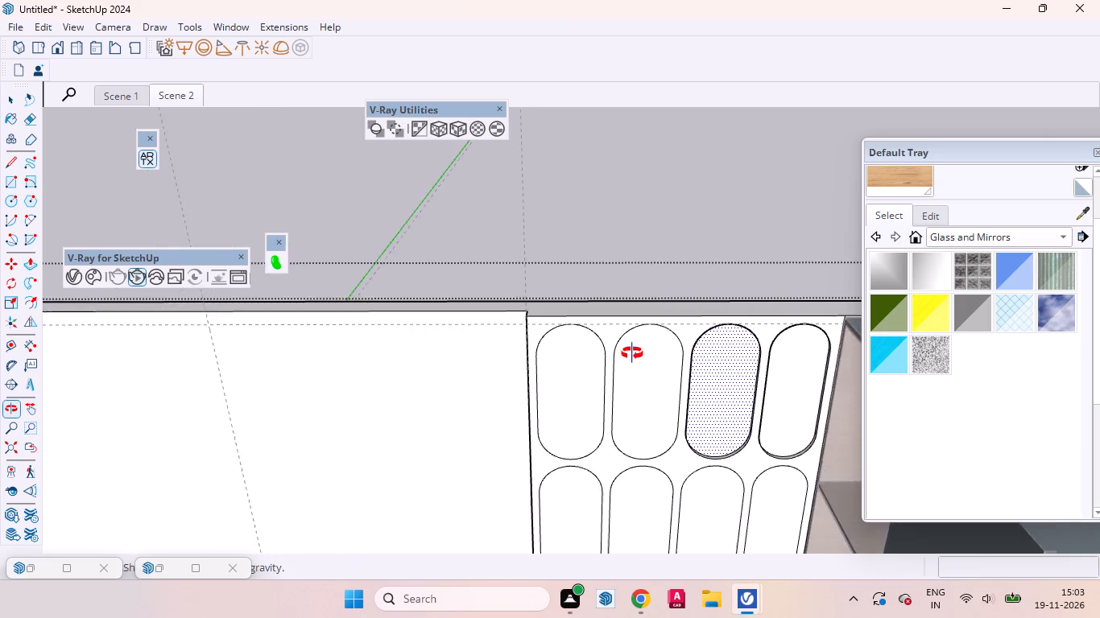
middle_click_drag(632, 353, 630, 330)
scroll(631, 311, "down", 13)
scroll(693, 316, "up", 3)
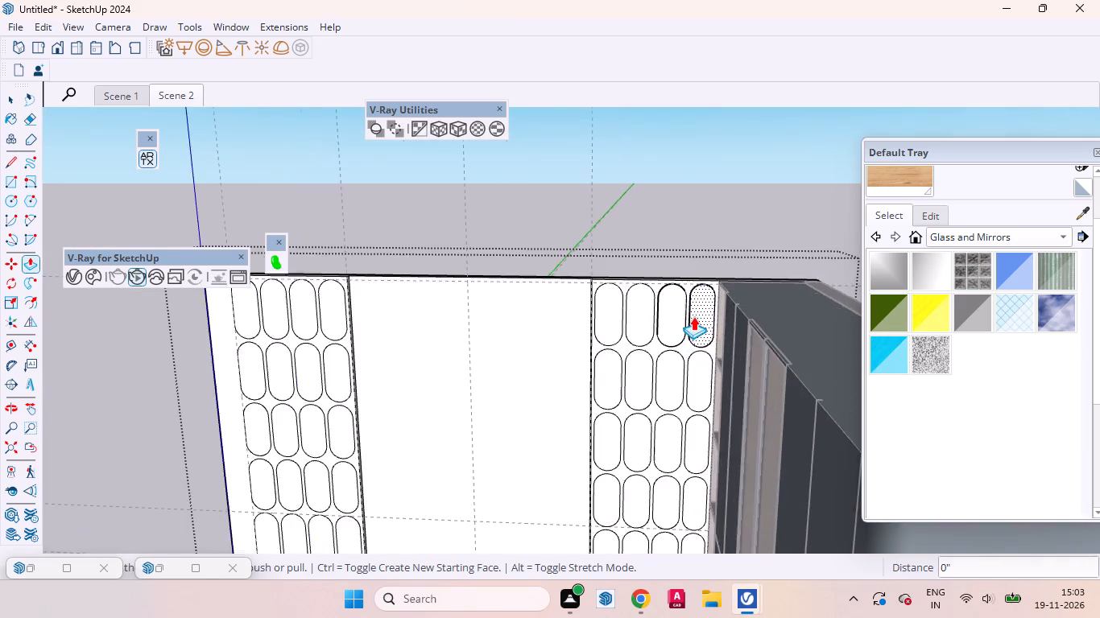
scroll(693, 316, "up", 7)
middle_click_drag(696, 340, 834, 524)
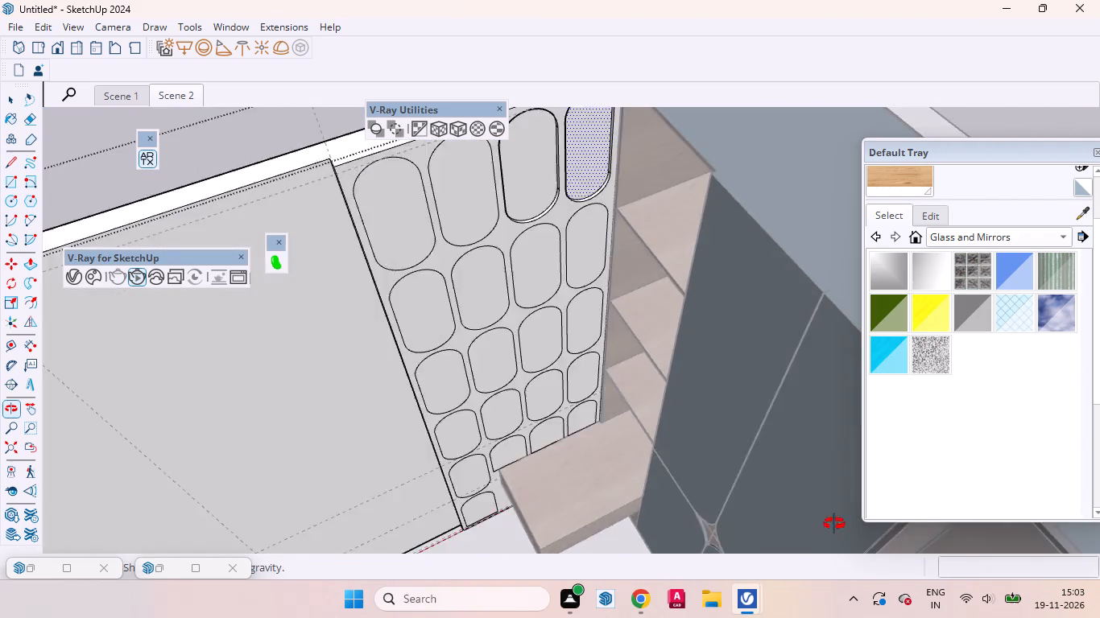
middle_click_drag(834, 524, 834, 496)
double_click(487, 223)
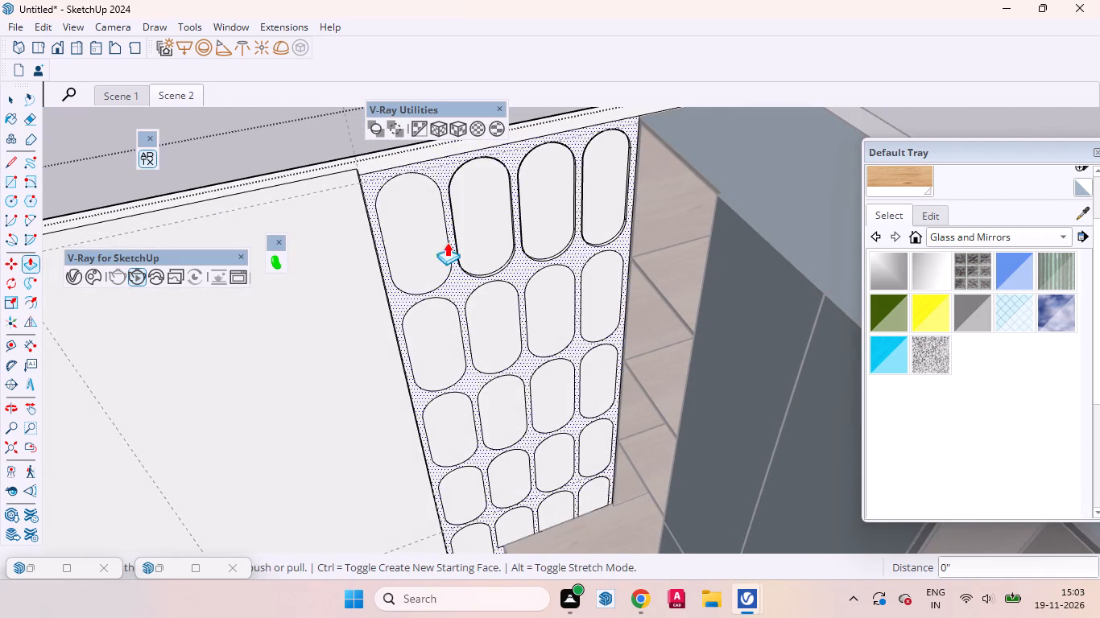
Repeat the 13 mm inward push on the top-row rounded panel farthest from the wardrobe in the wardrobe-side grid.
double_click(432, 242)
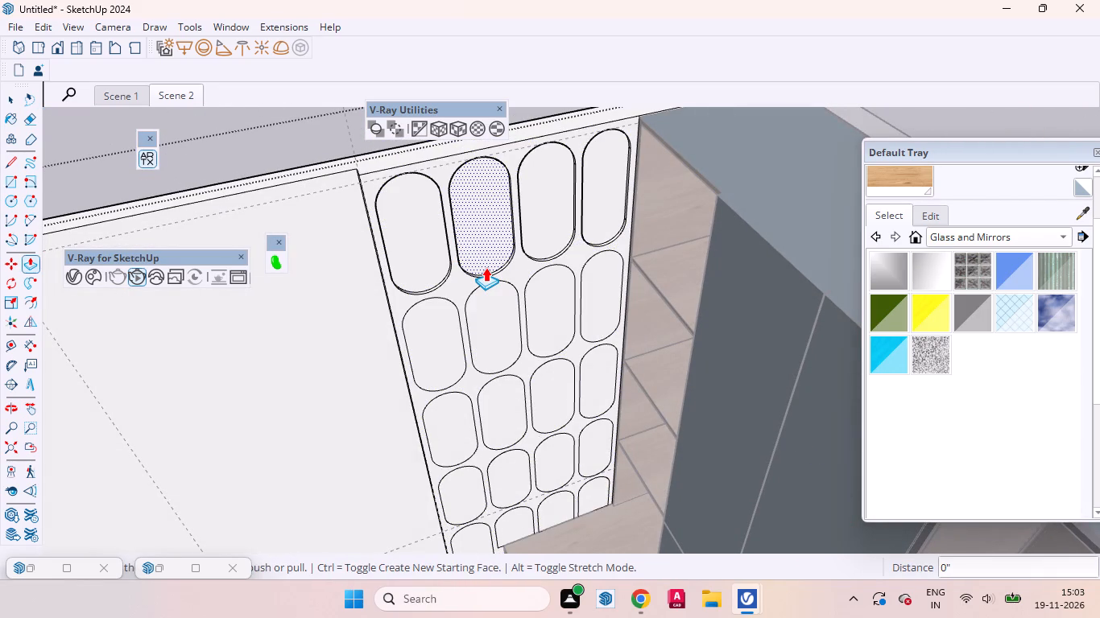
Undo the 13 mm pushes on all four top-row rounded panels of the wardrobe-side grid.
key("ctrl+z")
key("ctrl+z")
key("ctrl+z")
key("ctrl+z")
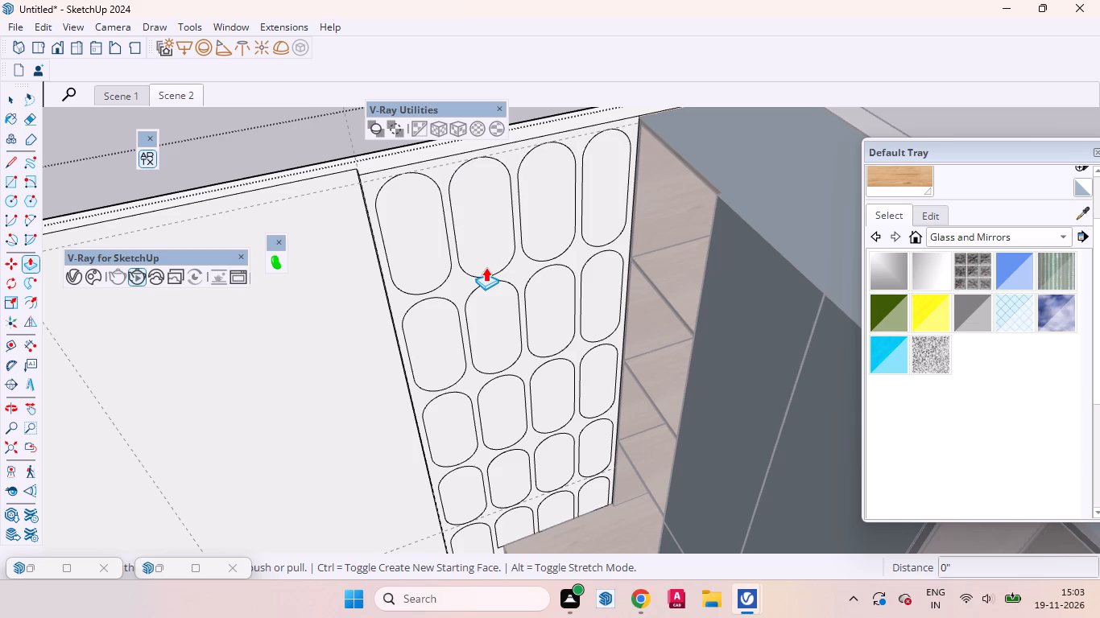
Push the top-row rounded panel nearest the wardrobe 15 mm into the wall with Push/Pull.
key("space")
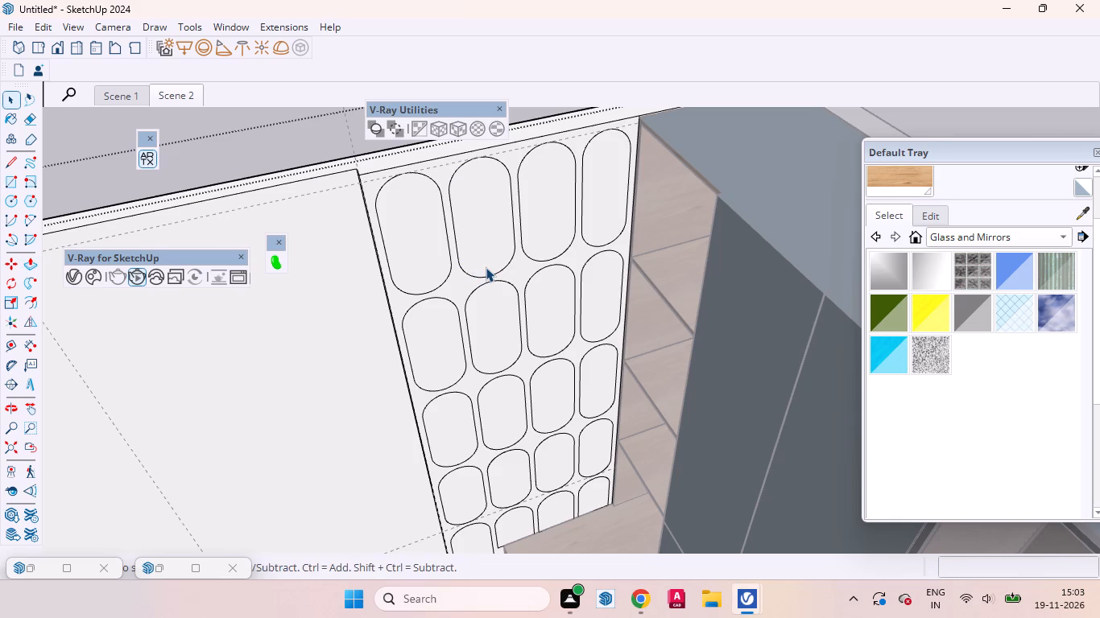
left_click(600, 210)
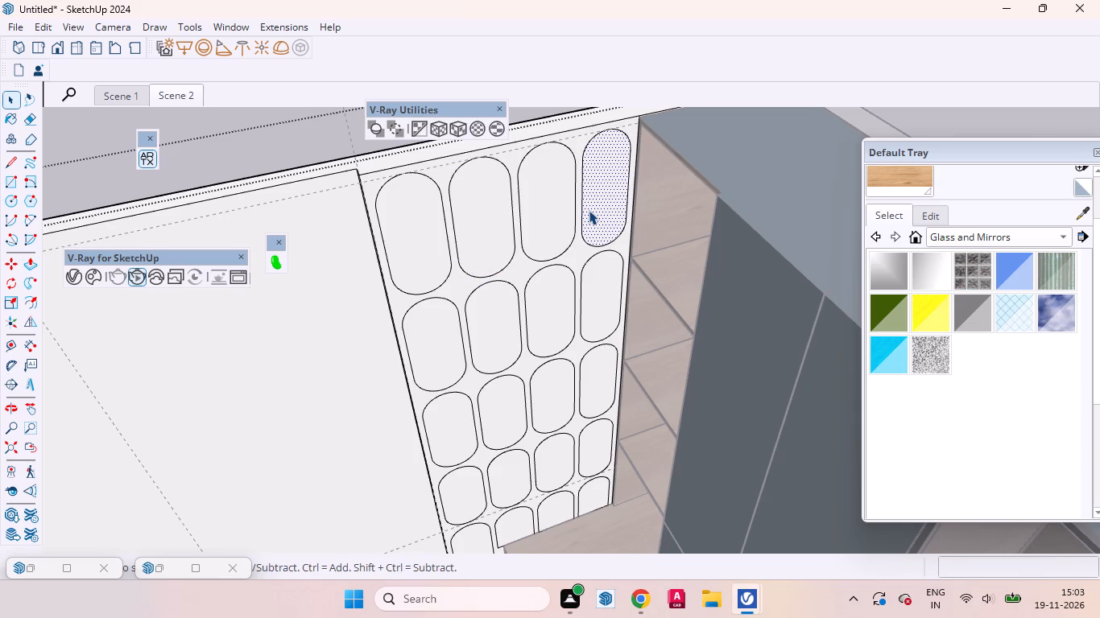
key("p")
left_click(610, 204)
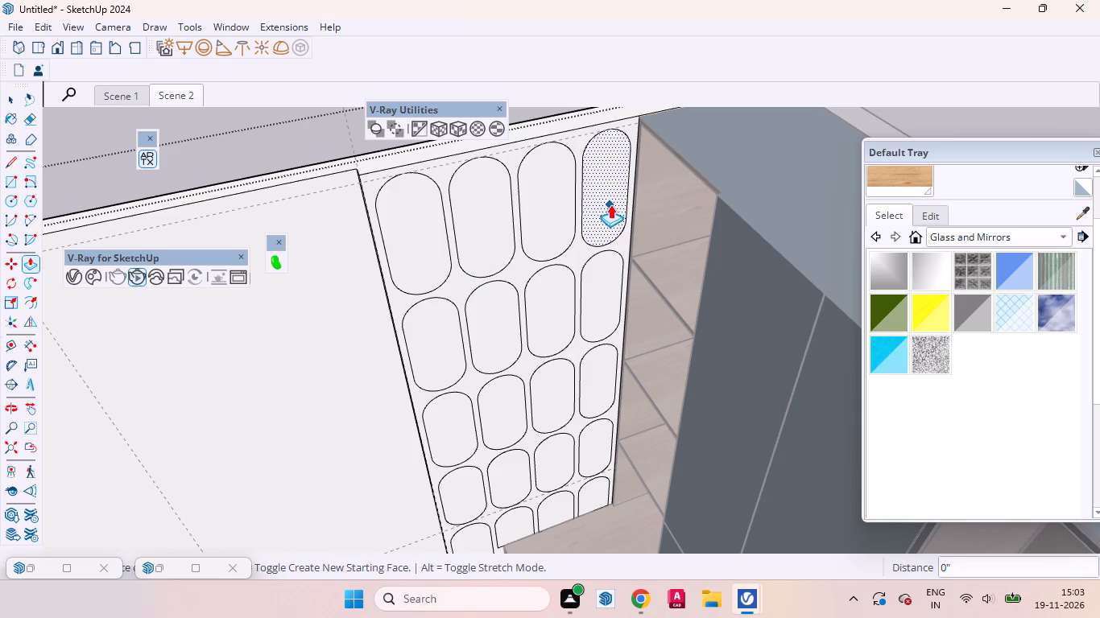
type("15mm")
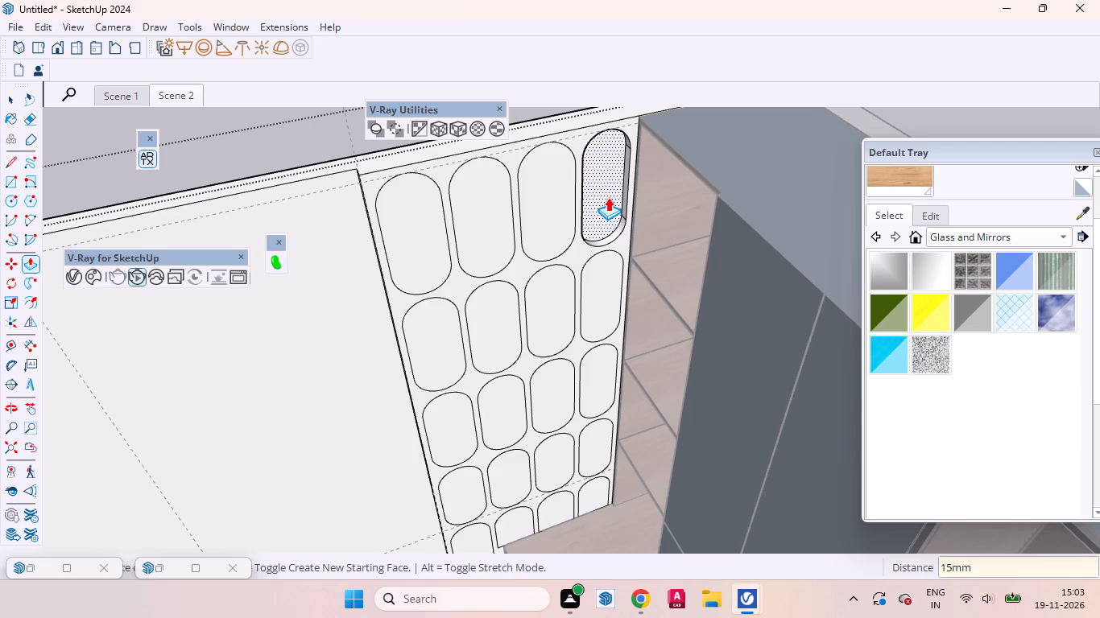
key("Return")
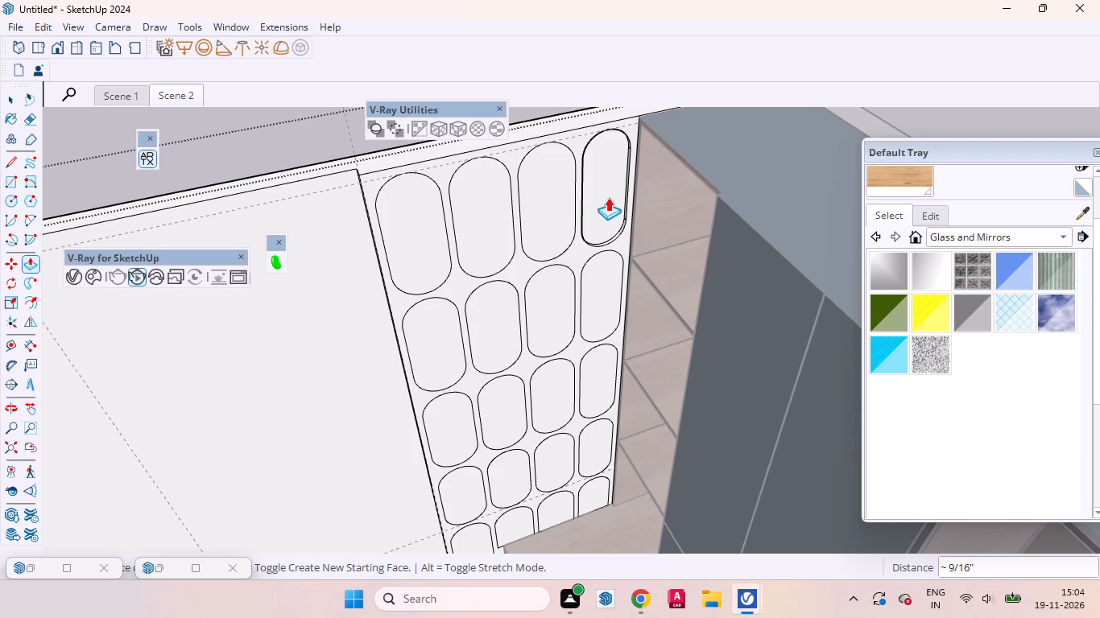
Repeat the 15 mm inward push on the other three top-row panels and all four second-row panels of the wardrobe-side grid.
left_click(546, 196)
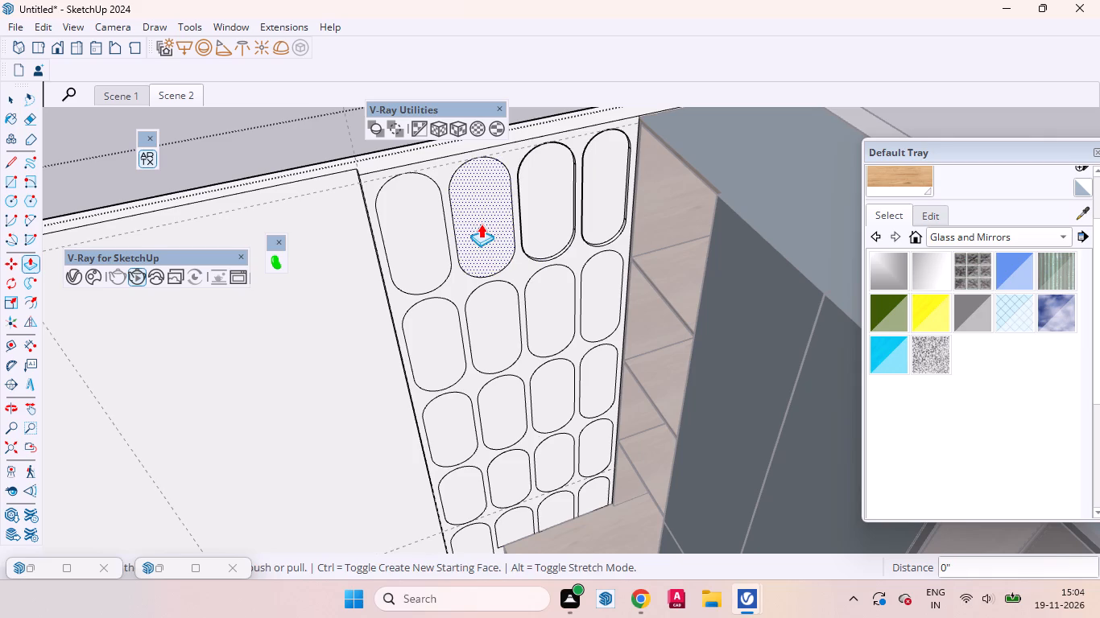
double_click(481, 224)
double_click(430, 243)
double_click(434, 324)
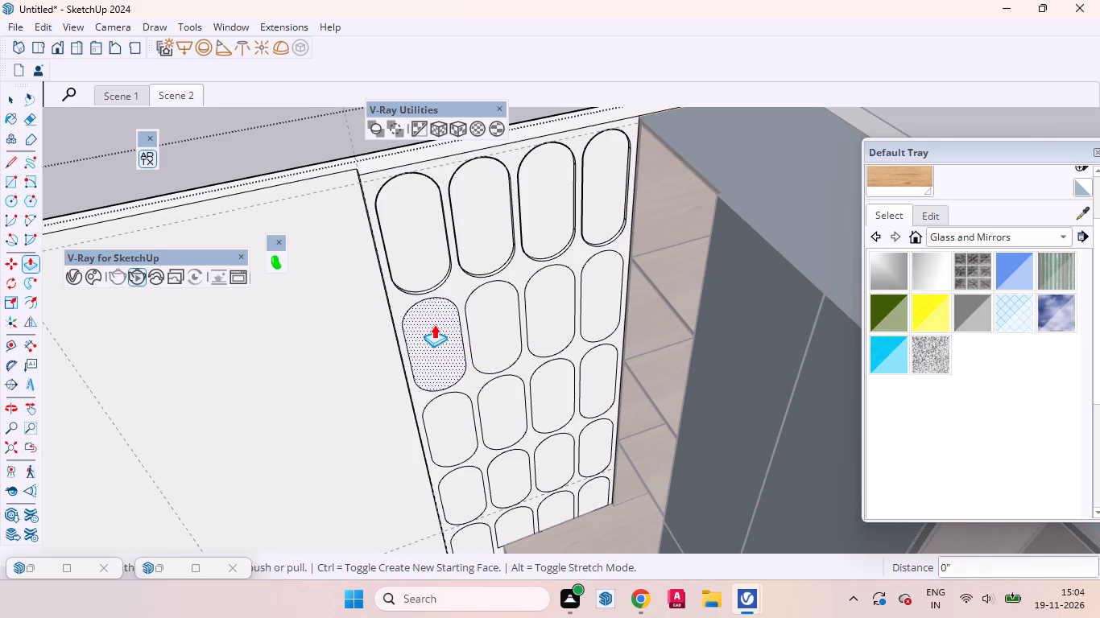
double_click(498, 329)
double_click(544, 318)
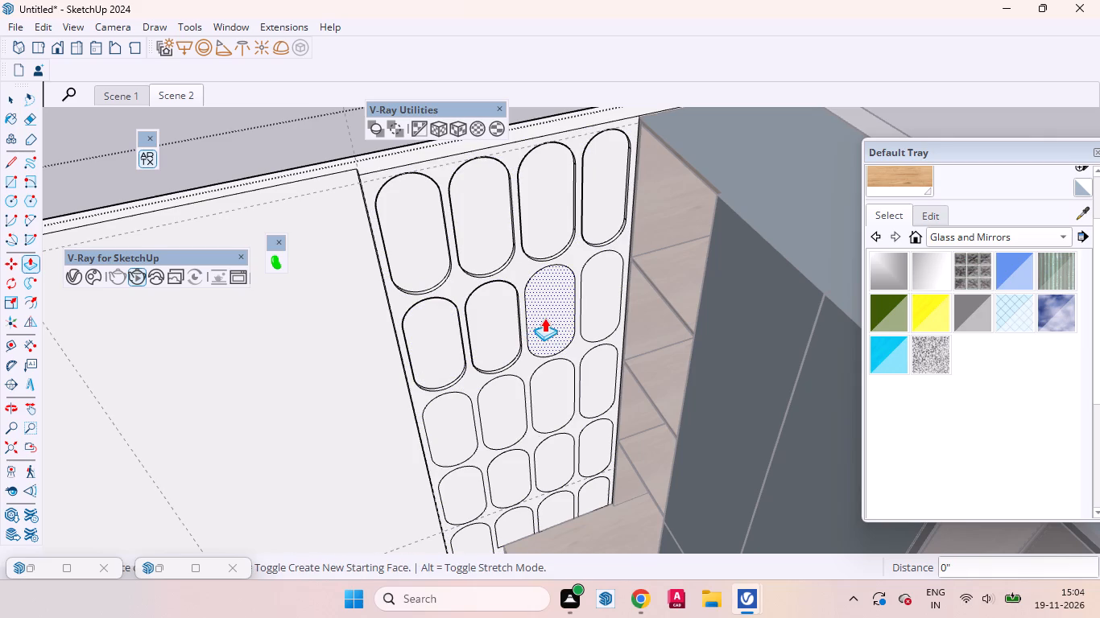
double_click(597, 298)
Repeat the 15 mm inward push on the four fifth-row panels beside and above the shelf and the lone bottom-row arch.
scroll(609, 203, "down", 3)
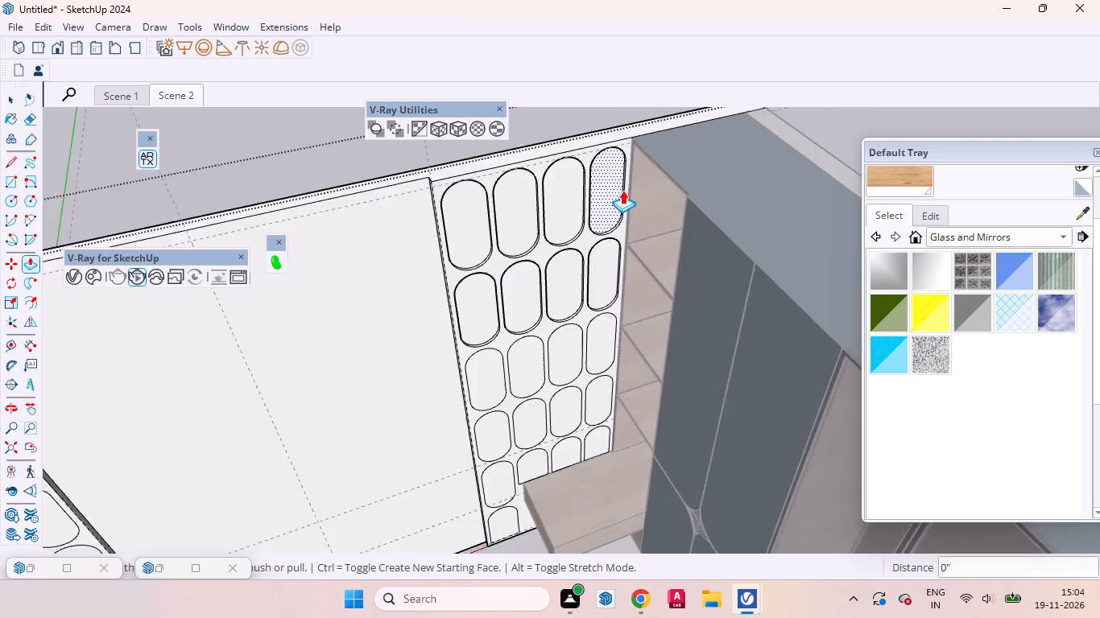
scroll(622, 190, "down", 9)
scroll(591, 365, "up", 16)
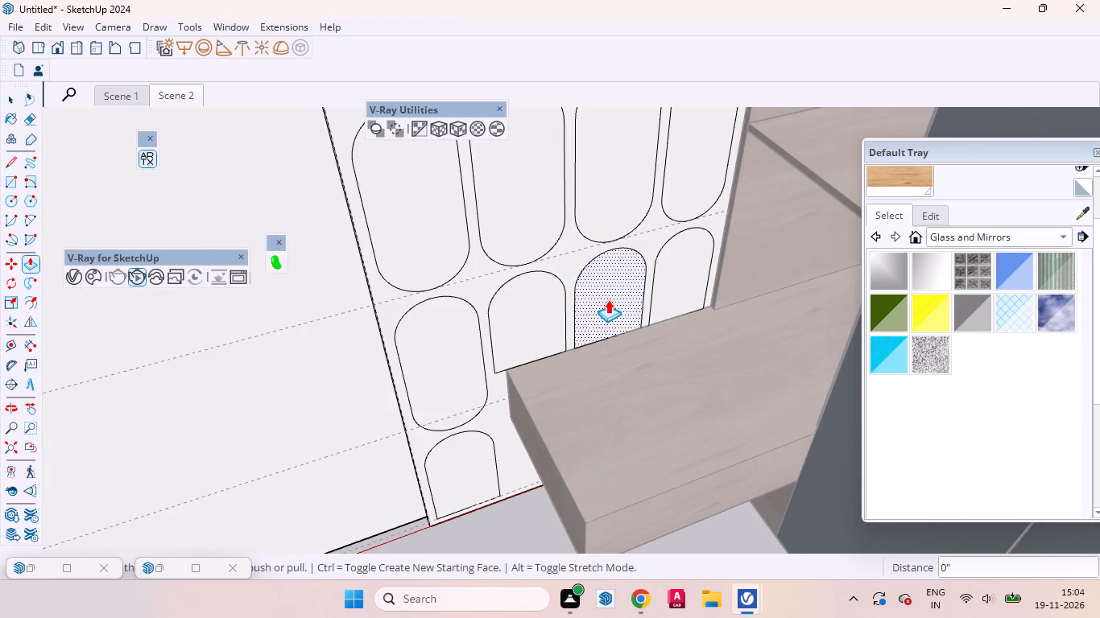
double_click(608, 299)
double_click(689, 284)
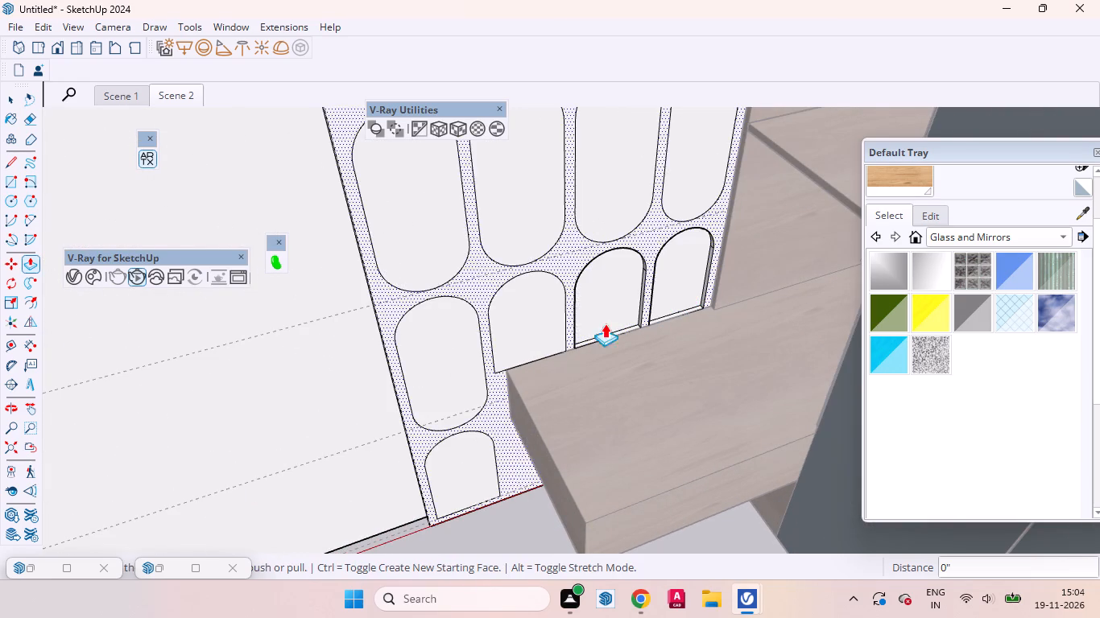
double_click(513, 338)
double_click(449, 367)
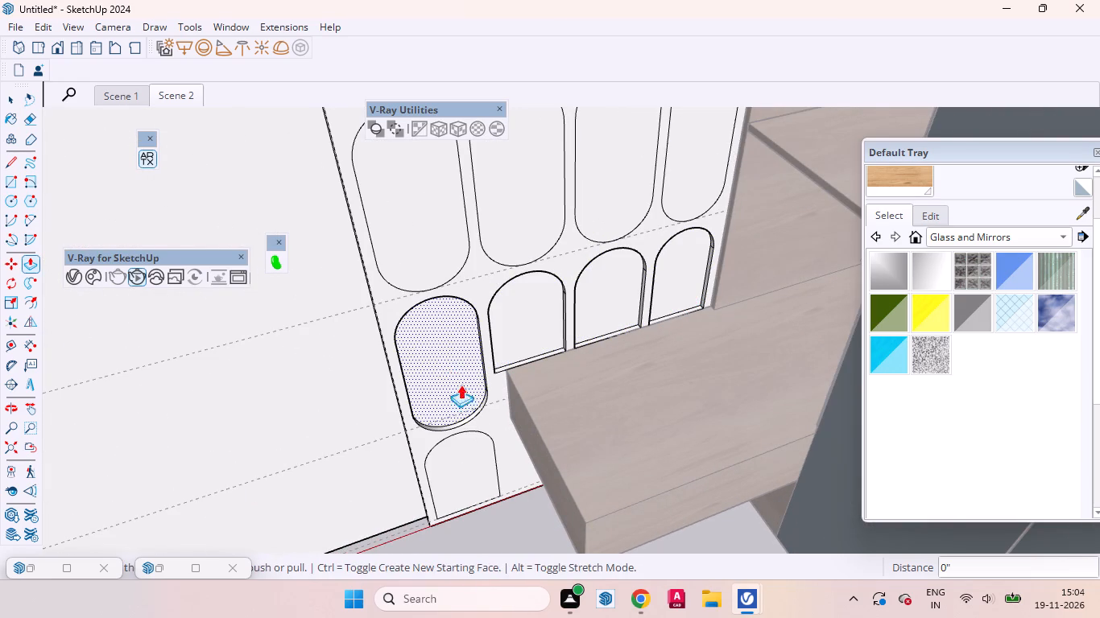
double_click(477, 458)
Repeat the 15 mm inward push on all fourth-row and third-row rounded panels of the wardrobe-side grid.
scroll(506, 490, "up", 1)
scroll(511, 500, "down", 6)
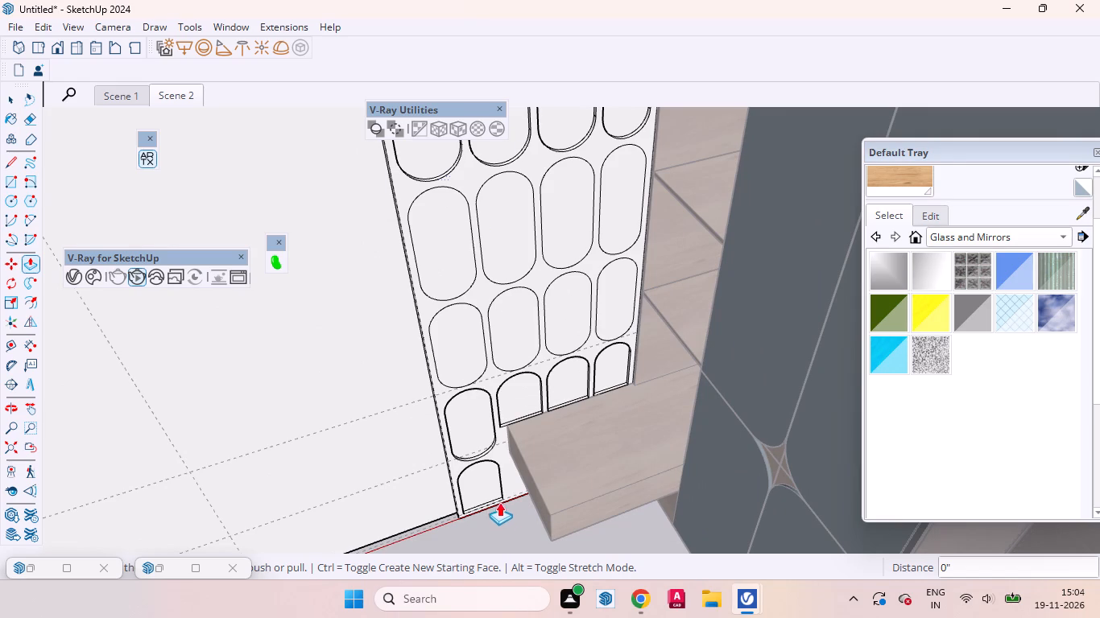
double_click(459, 337)
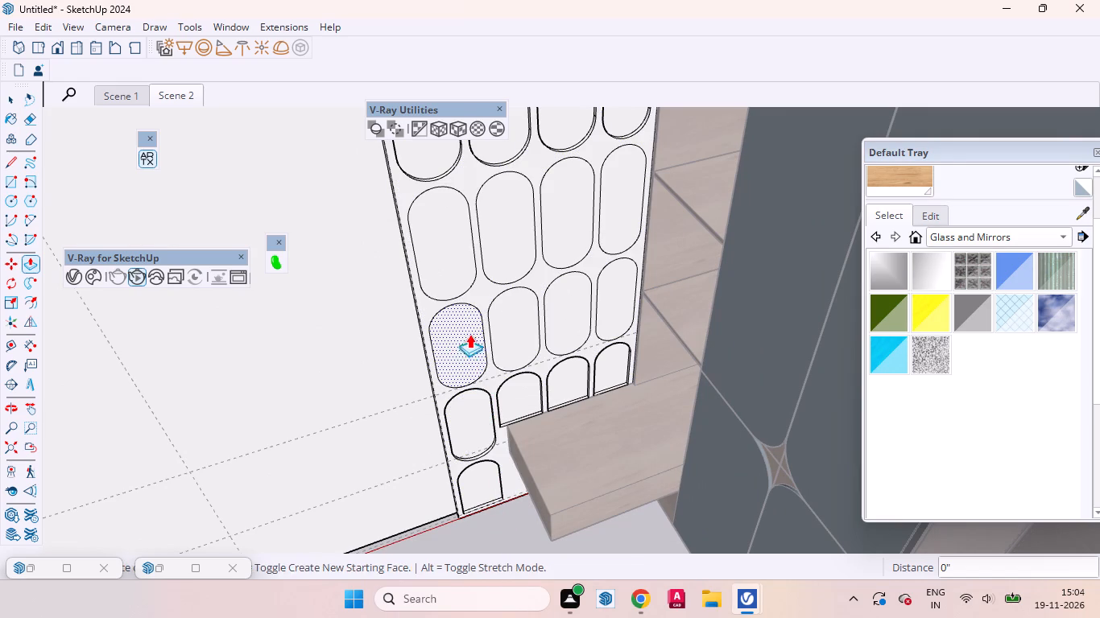
double_click(507, 330)
double_click(564, 318)
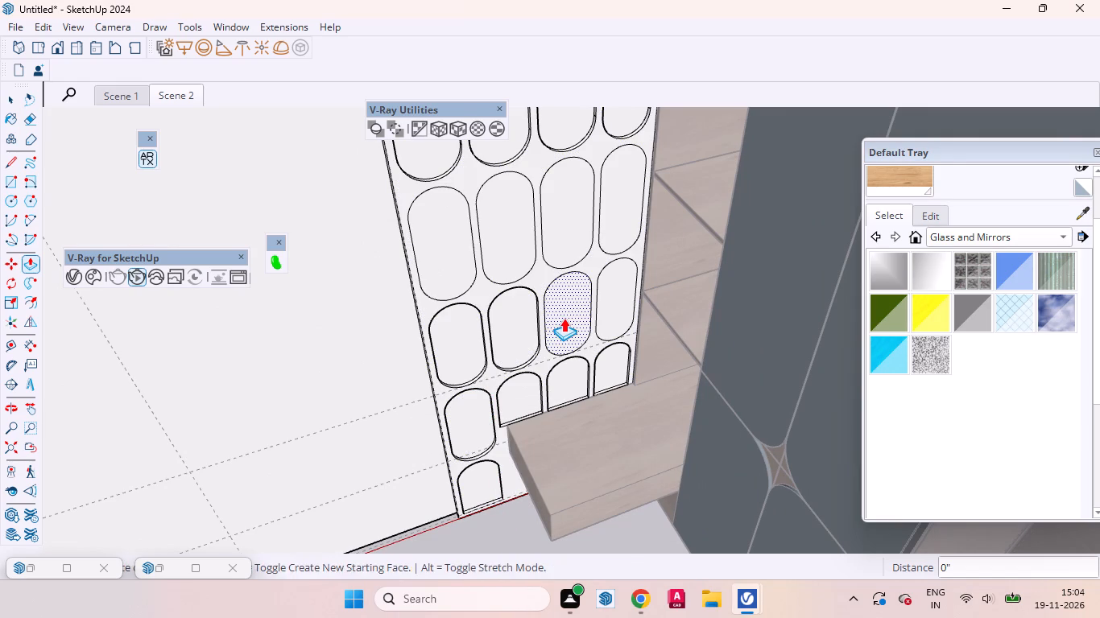
double_click(614, 300)
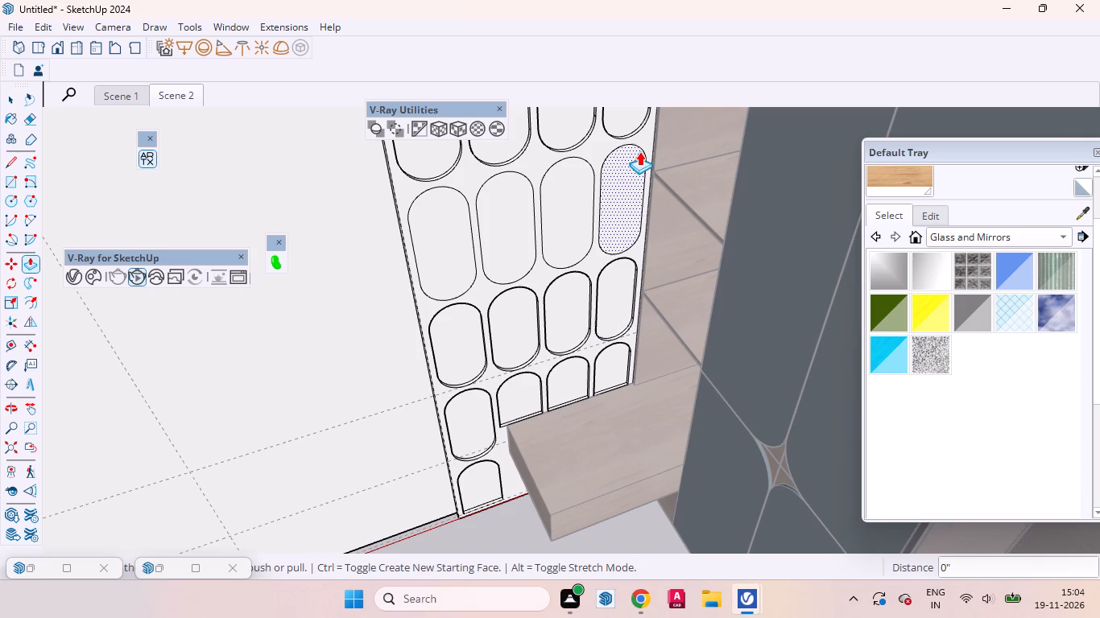
double_click(622, 171)
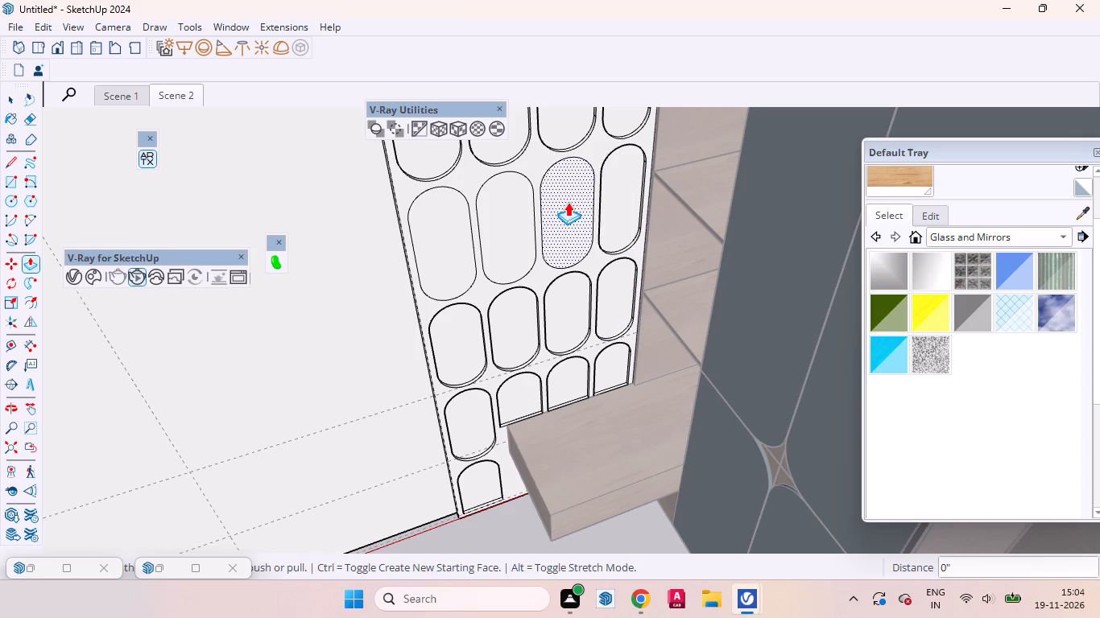
double_click(568, 202)
double_click(514, 216)
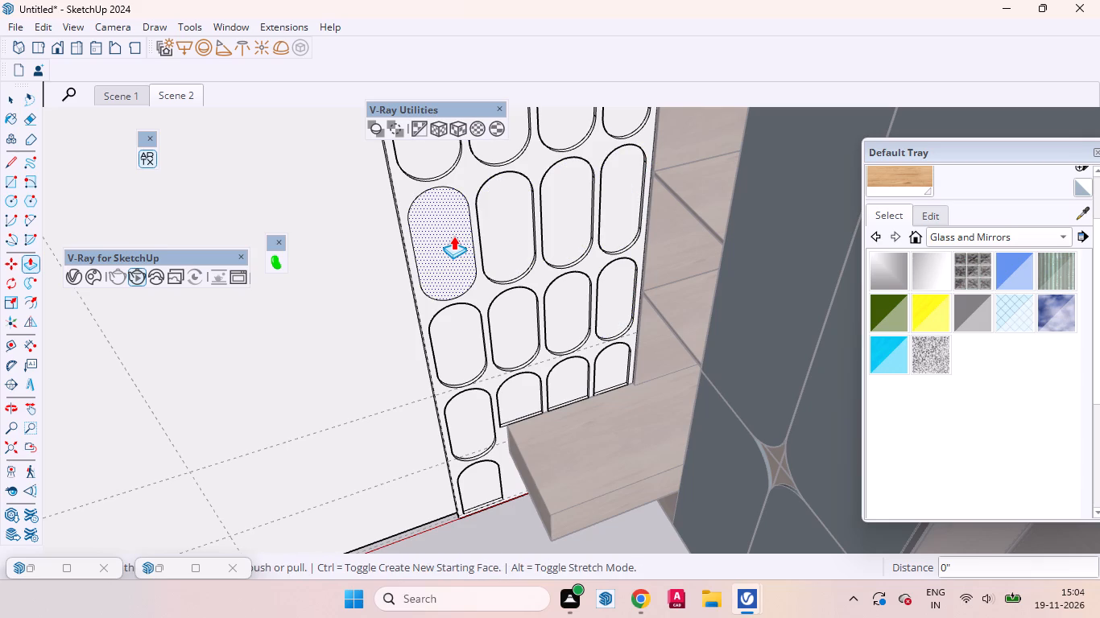
double_click(453, 236)
Examine the recessed panels of the wardrobe-side grid and the wall's edge from several angles.
scroll(554, 294, "down", 12)
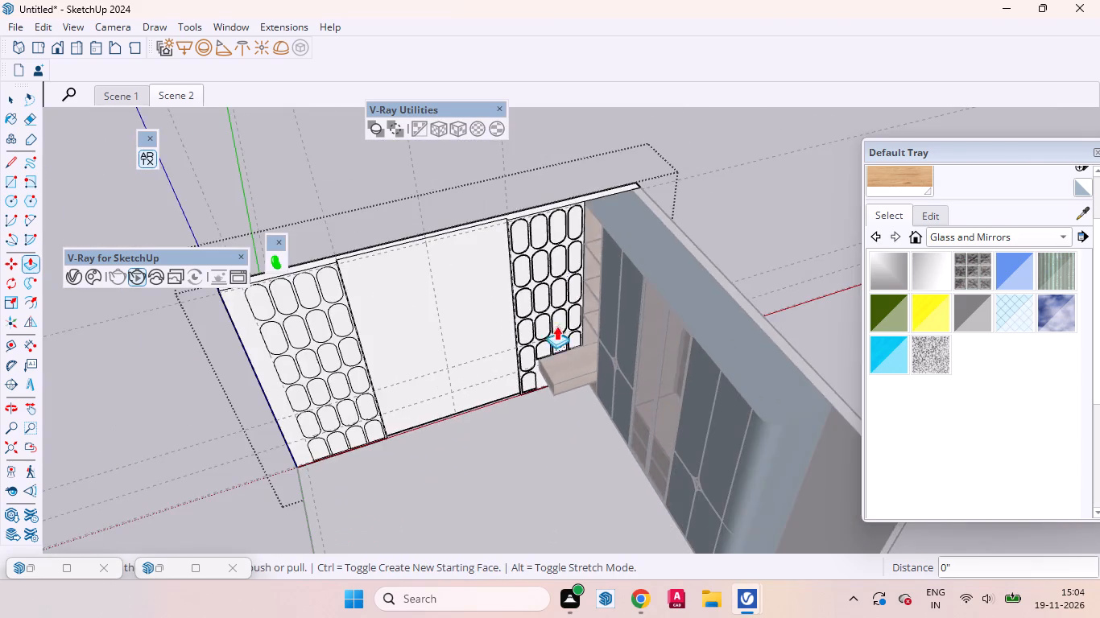
middle_click_drag(554, 304, 407, 171)
scroll(609, 212, "up", 8)
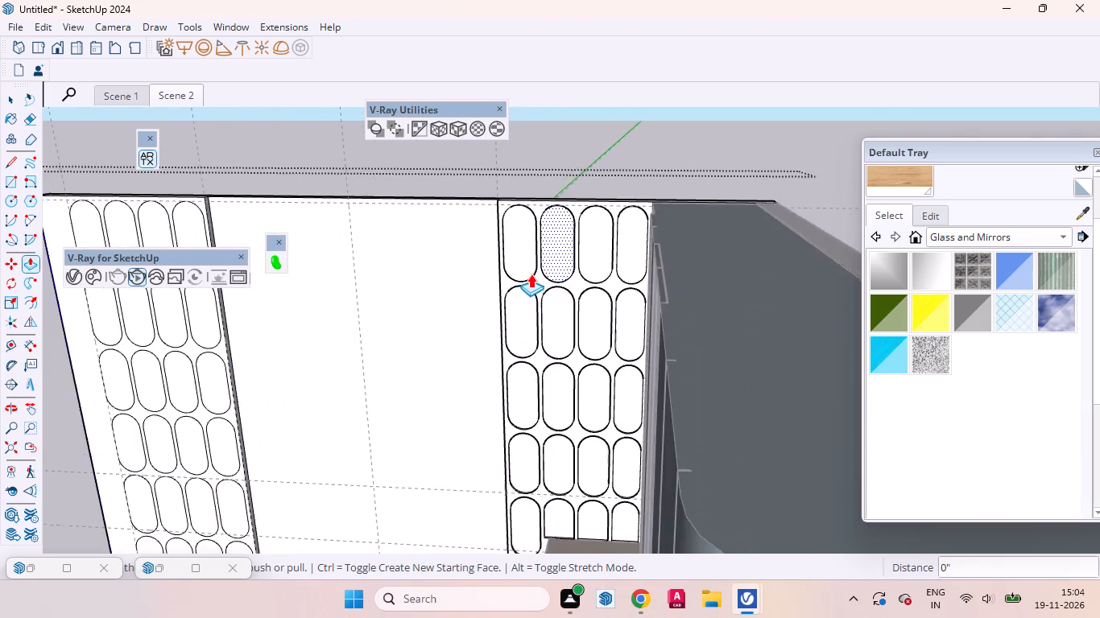
scroll(531, 274, "up", 8)
middle_click_drag(529, 297, 851, 284)
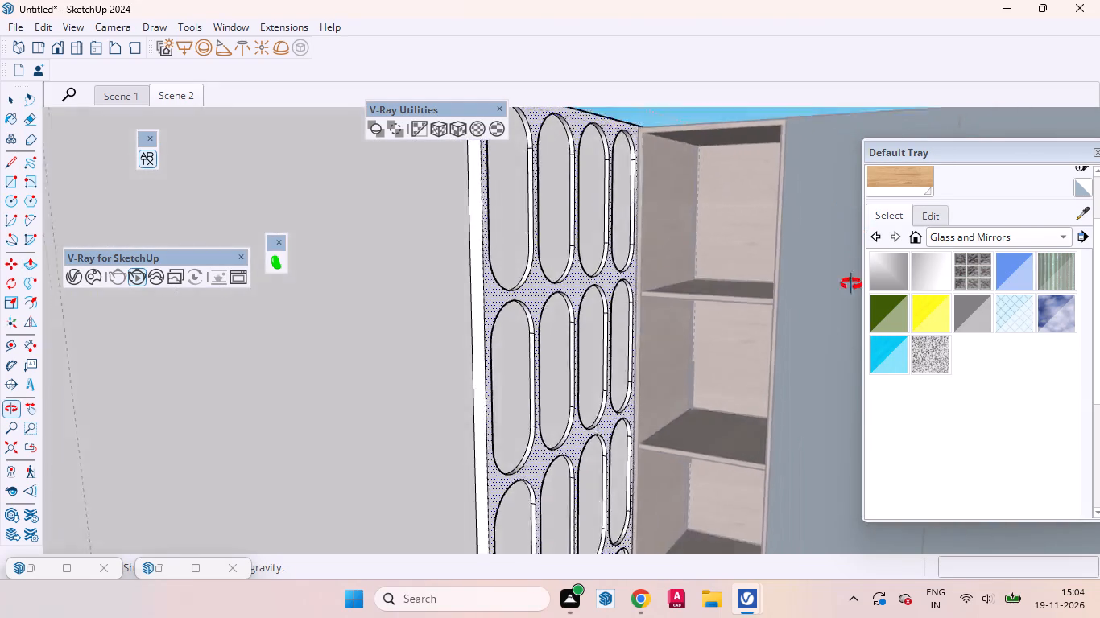
middle_click_drag(851, 284, 704, 389)
scroll(746, 395, "down", 4)
scroll(624, 236, "up", 12)
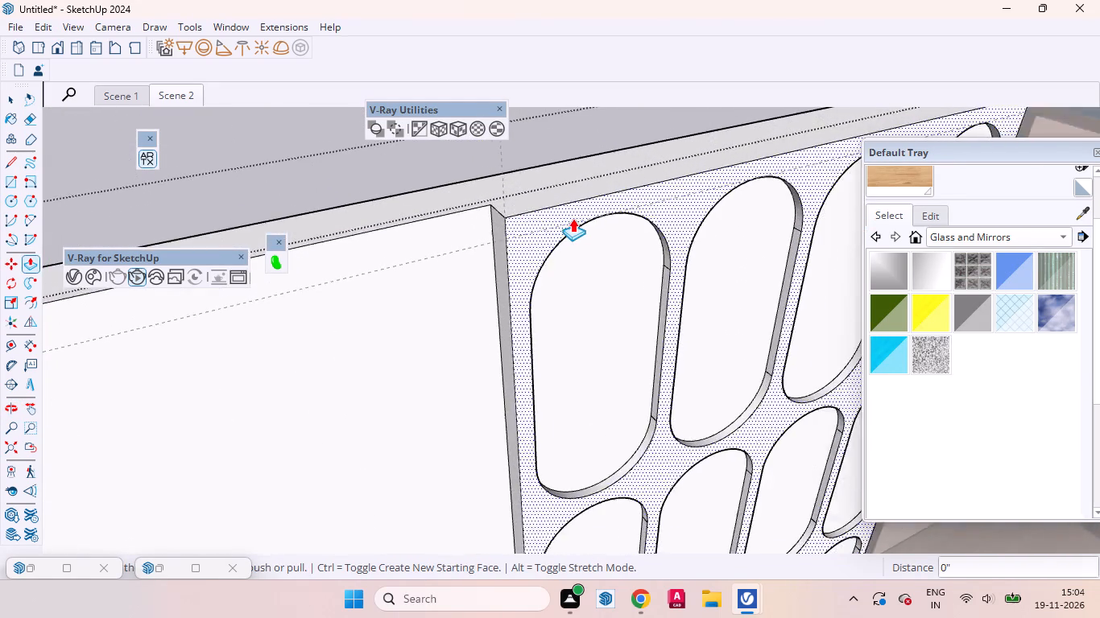
middle_click_drag(508, 219, 468, 187)
scroll(598, 195, "down", 5)
scroll(654, 189, "up", 1)
scroll(660, 192, "down", 19)
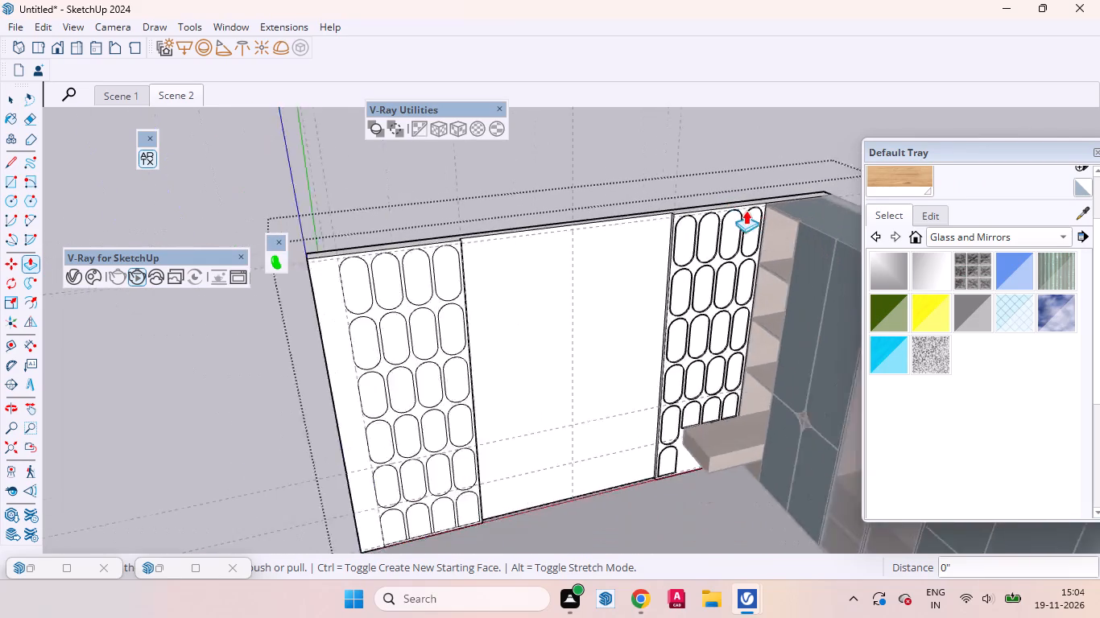
Repeat the 15 mm inward push on the four arched bottom-row panels of the grid at the wall's other end.
scroll(746, 210, "down", 17)
scroll(729, 247, "up", 1)
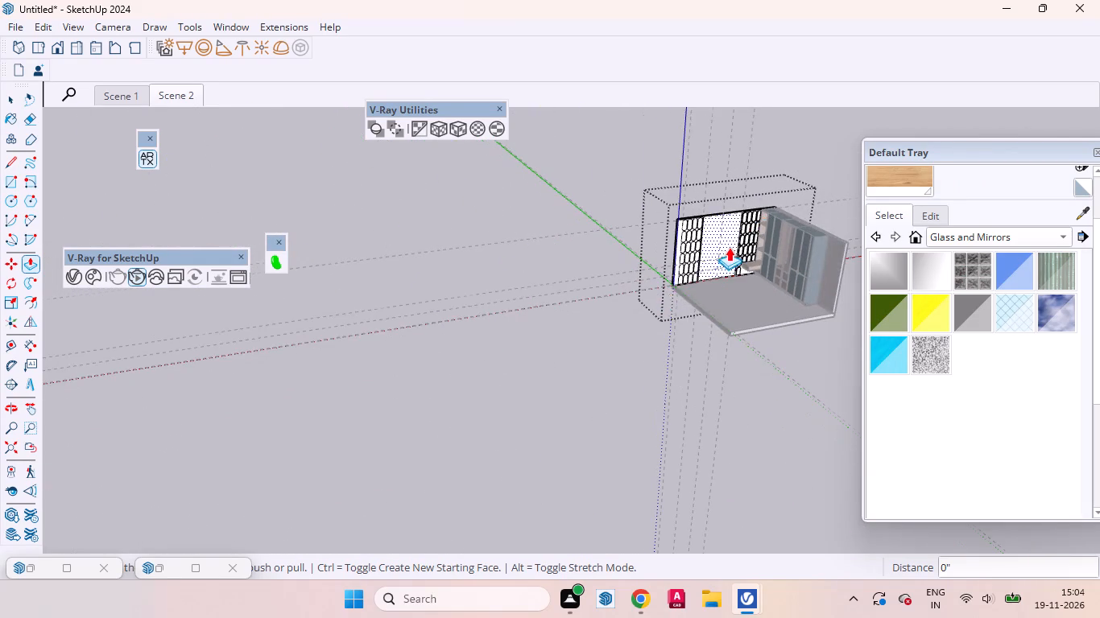
scroll(729, 247, "up", 20)
scroll(729, 247, "up", 4)
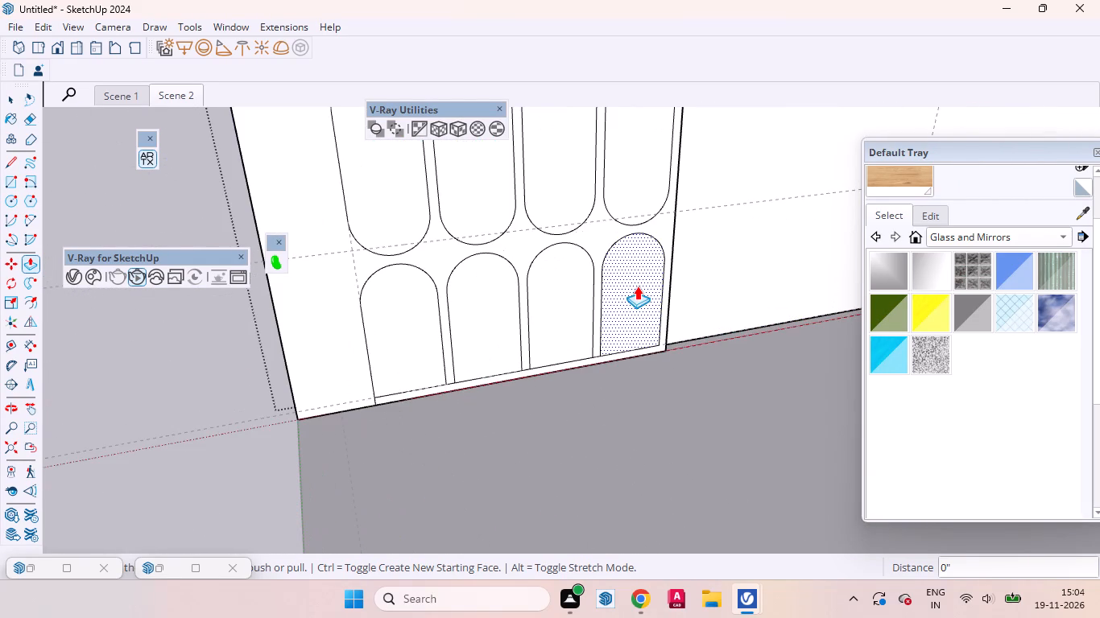
double_click(637, 286)
double_click(554, 315)
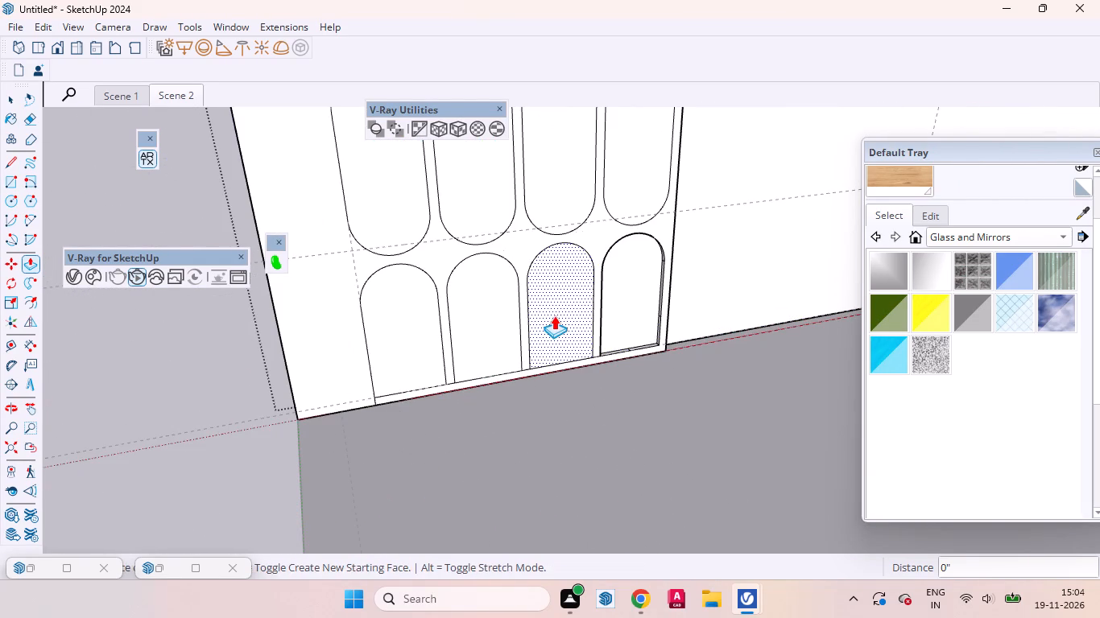
double_click(469, 328)
double_click(420, 342)
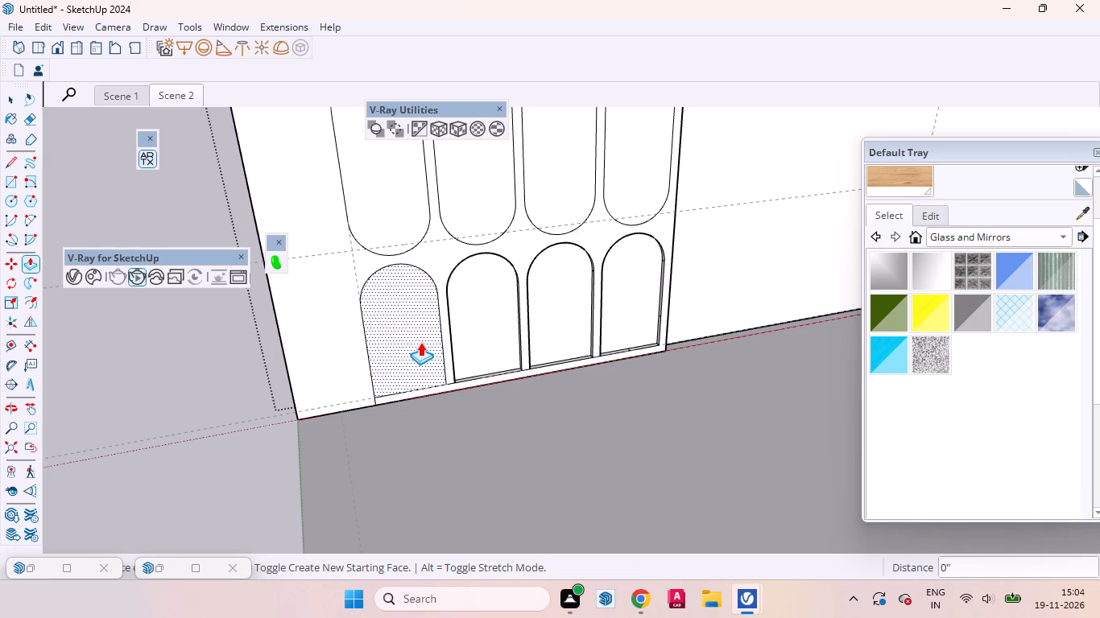
Repeat the 15 mm inward push on the four fifth-row and four fourth-row rounded panels of the same grid.
scroll(443, 417, "down", 9)
double_click(427, 311)
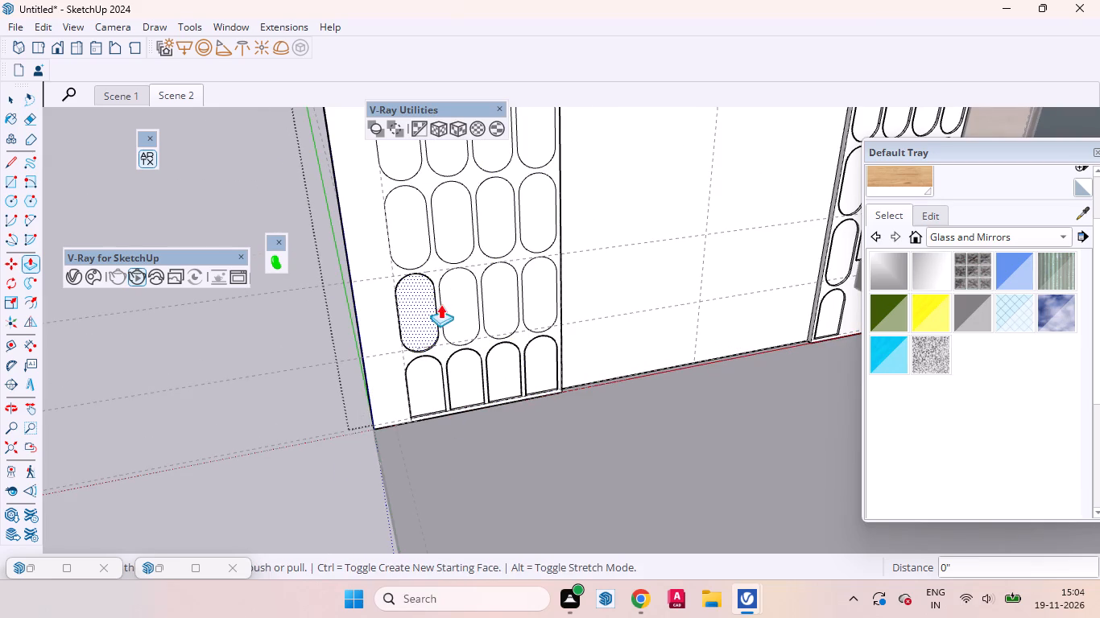
double_click(461, 300)
double_click(497, 292)
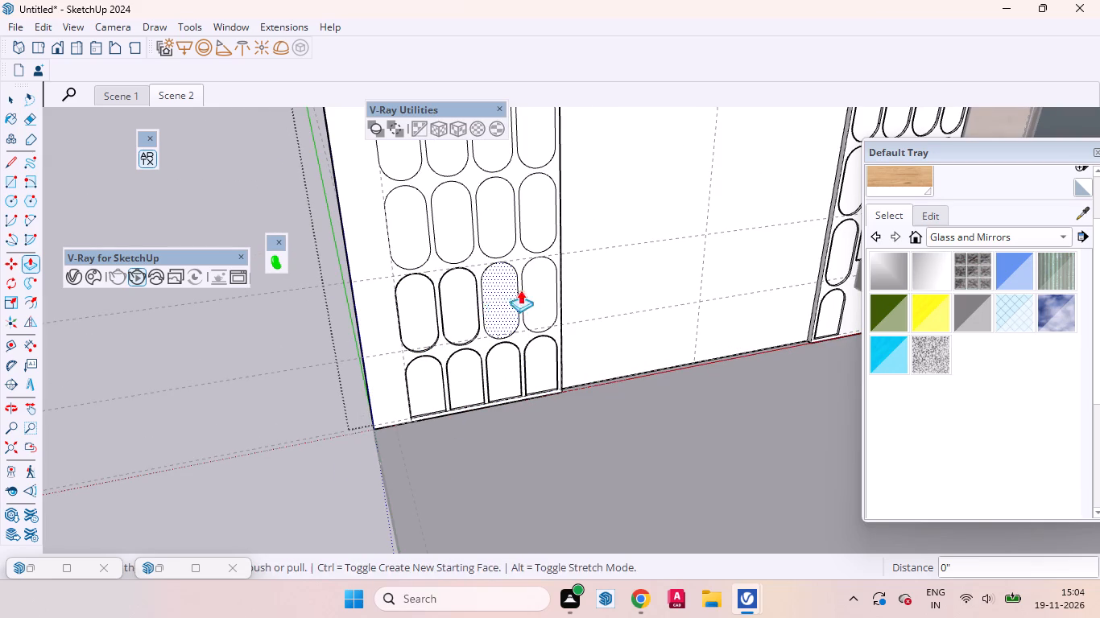
double_click(545, 287)
double_click(545, 219)
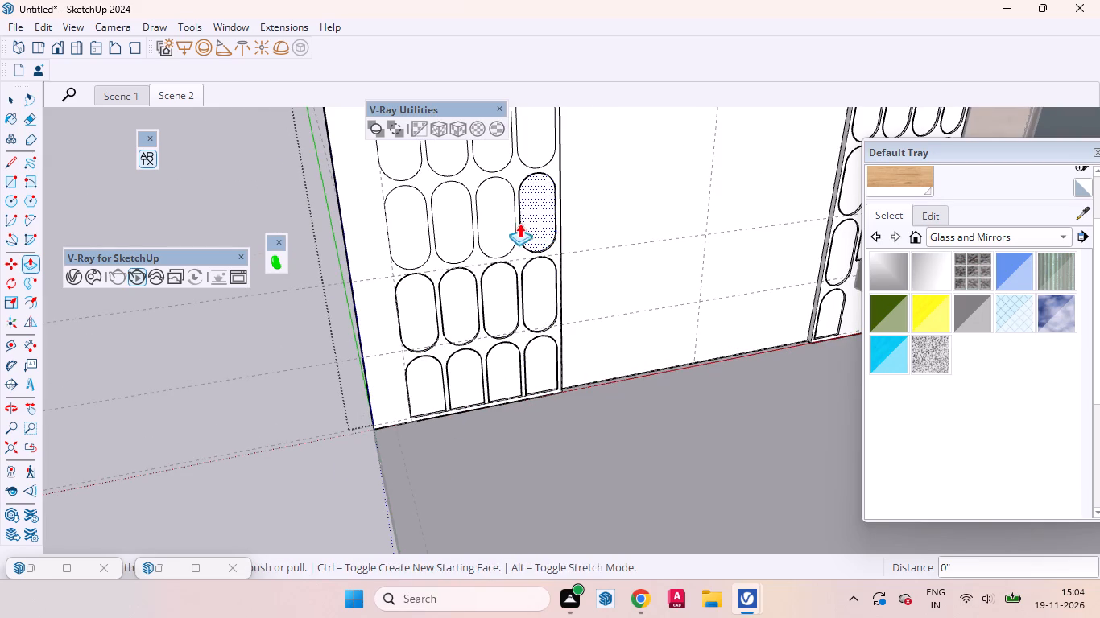
double_click(498, 223)
double_click(459, 224)
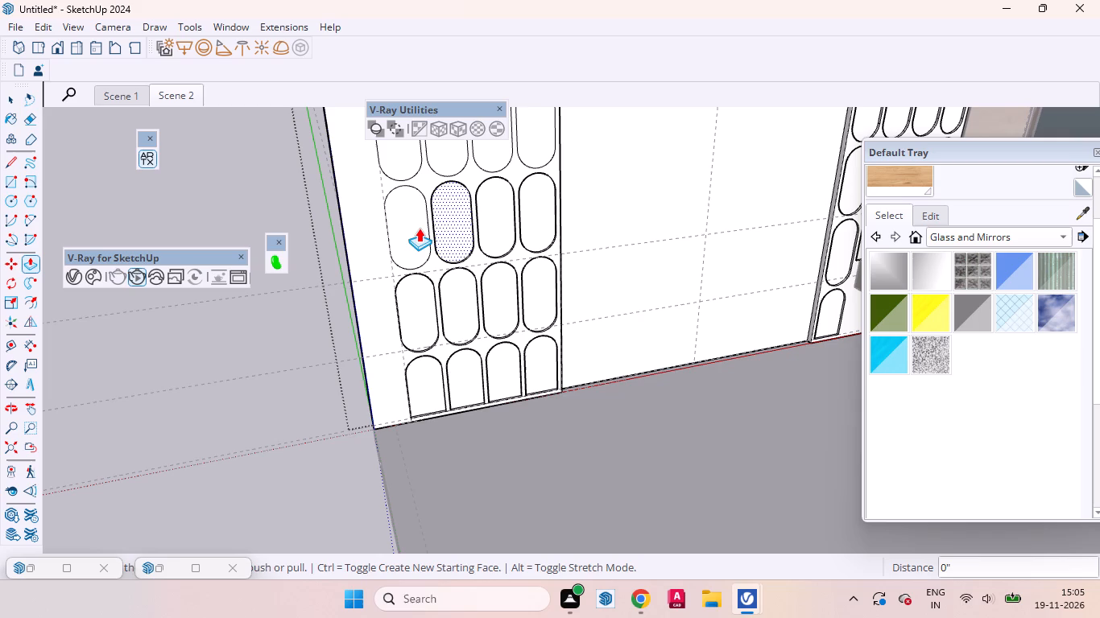
double_click(414, 229)
Repeat the 15 mm inward push on the four third-row and four second-row rounded panels of the same grid.
scroll(489, 422, "down", 3)
scroll(491, 450, "up", 1)
scroll(491, 455, "down", 4)
scroll(475, 280, "up", 2)
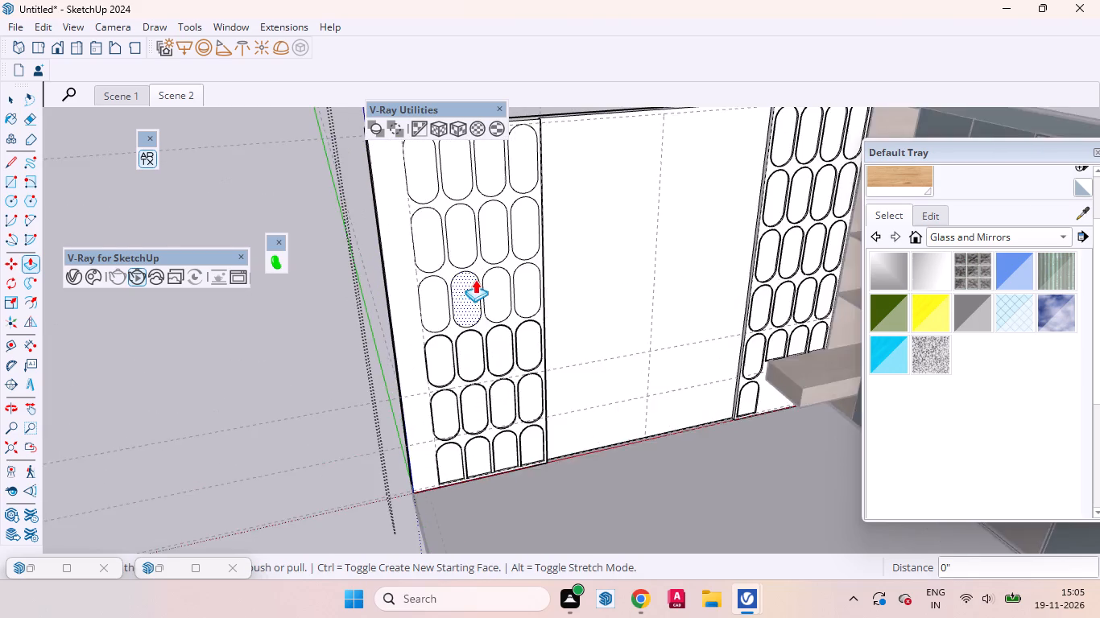
scroll(475, 279, "up", 5)
double_click(419, 303)
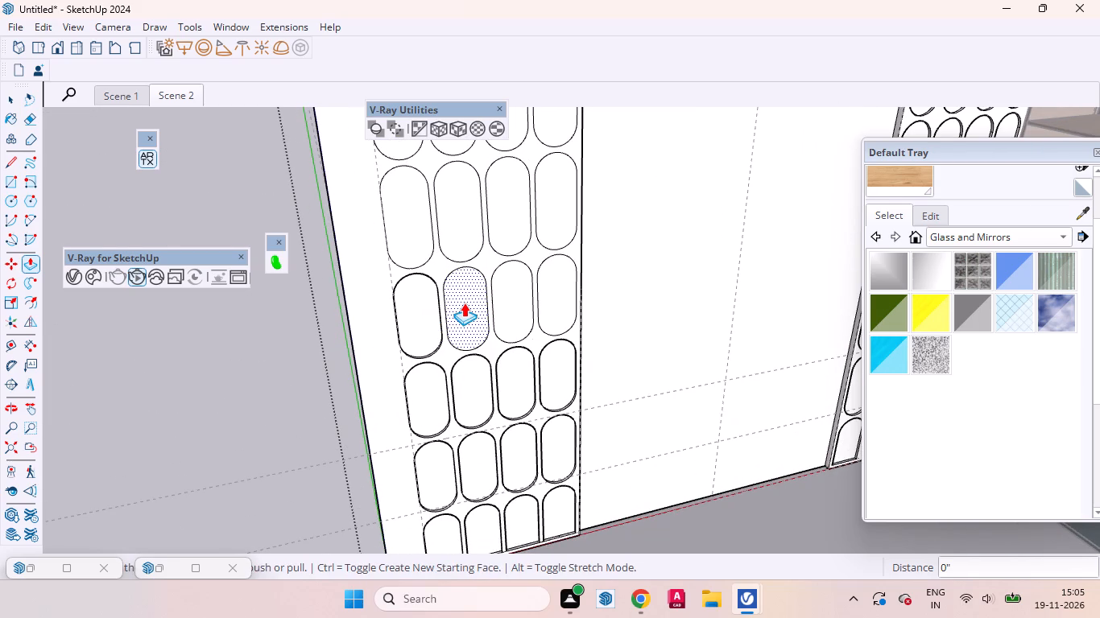
double_click(464, 303)
double_click(509, 295)
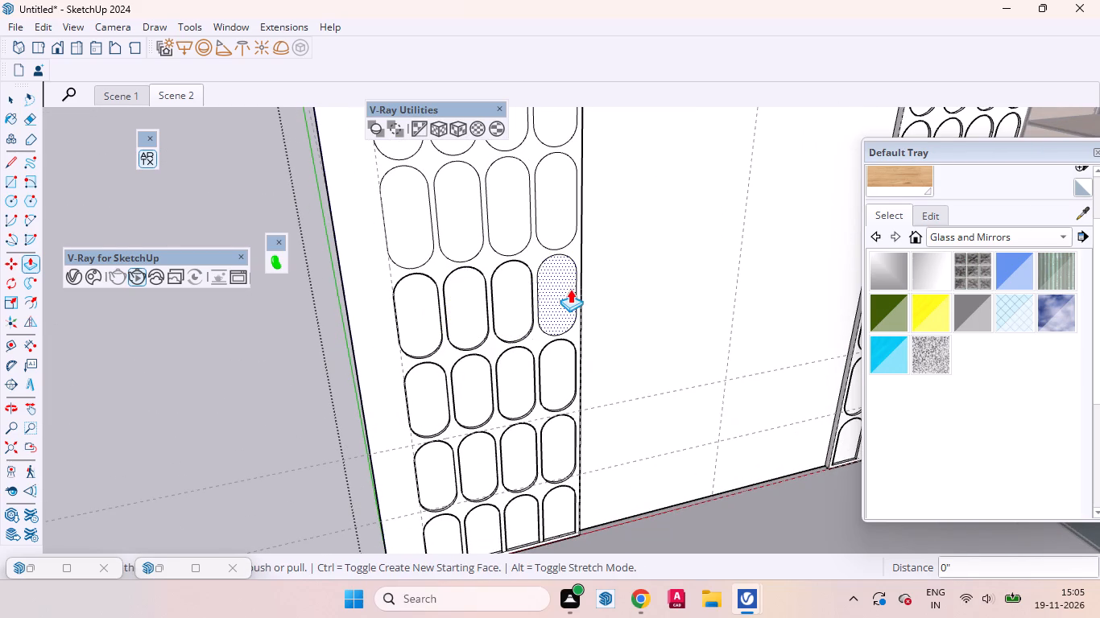
double_click(564, 289)
double_click(559, 209)
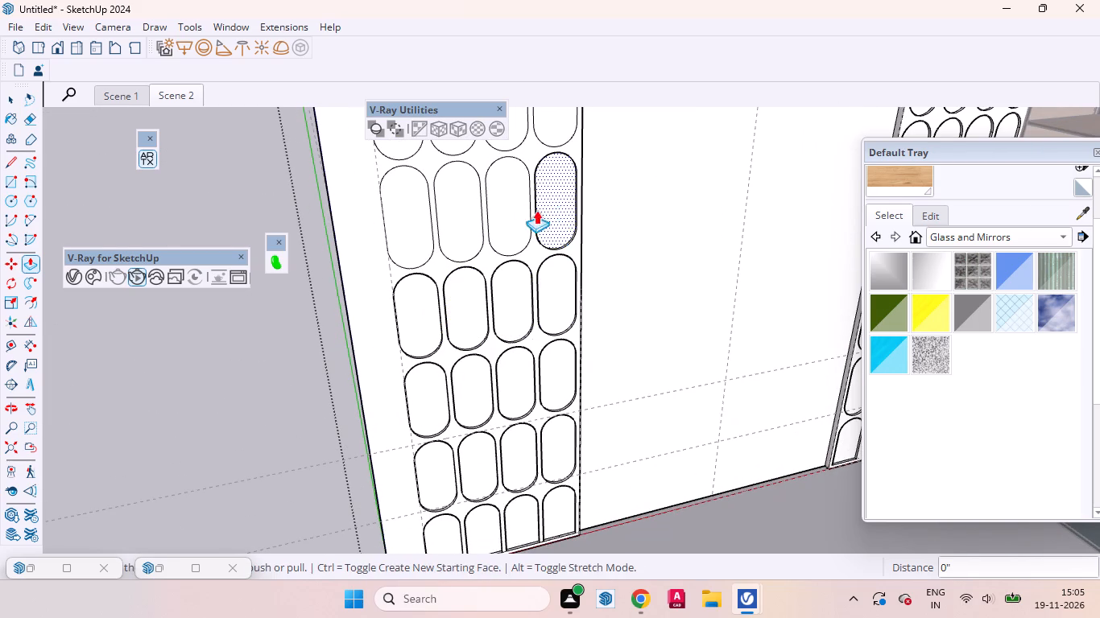
double_click(502, 210)
double_click(451, 219)
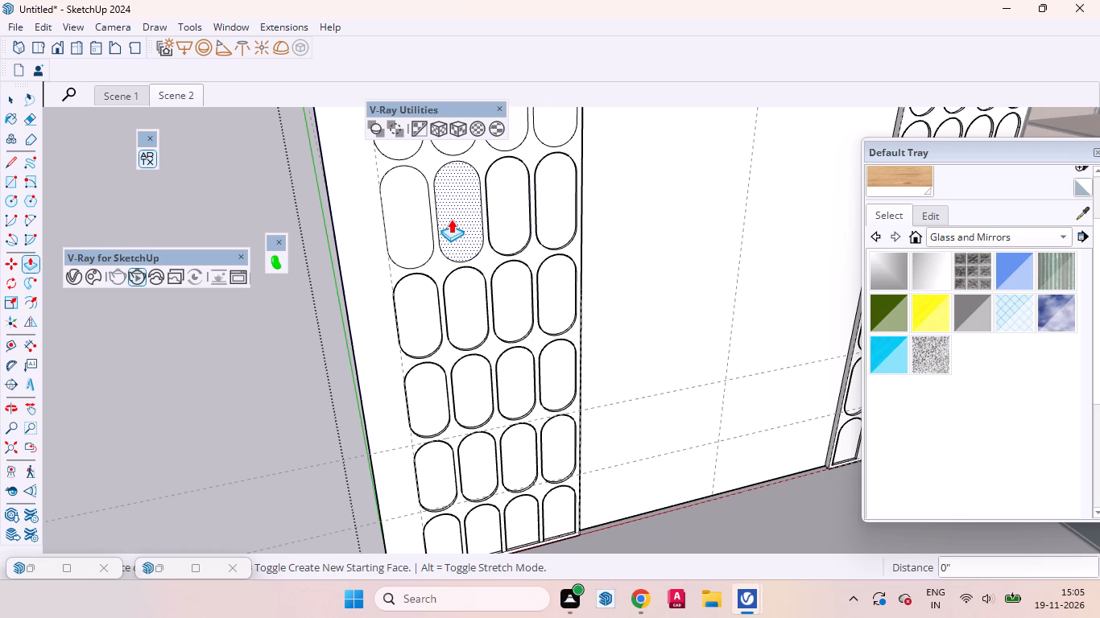
double_click(403, 225)
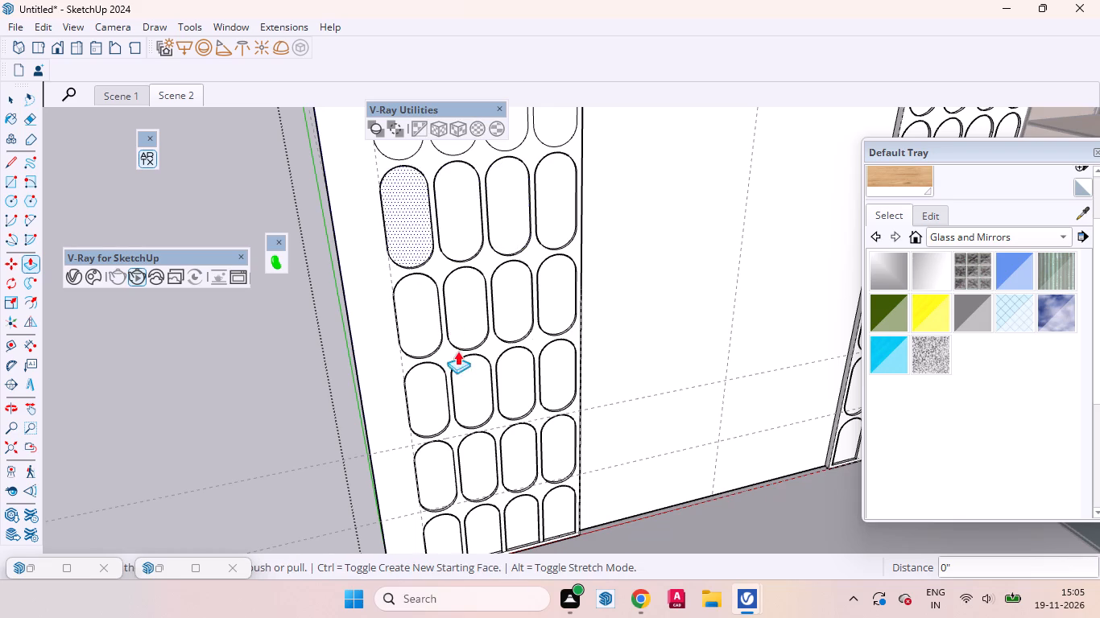
Repeat the 15 mm inward push on the four top-row rounded panels of the same grid.
scroll(467, 397, "down", 2)
scroll(469, 406, "up", 1)
scroll(469, 407, "down", 1)
scroll(441, 216, "up", 6)
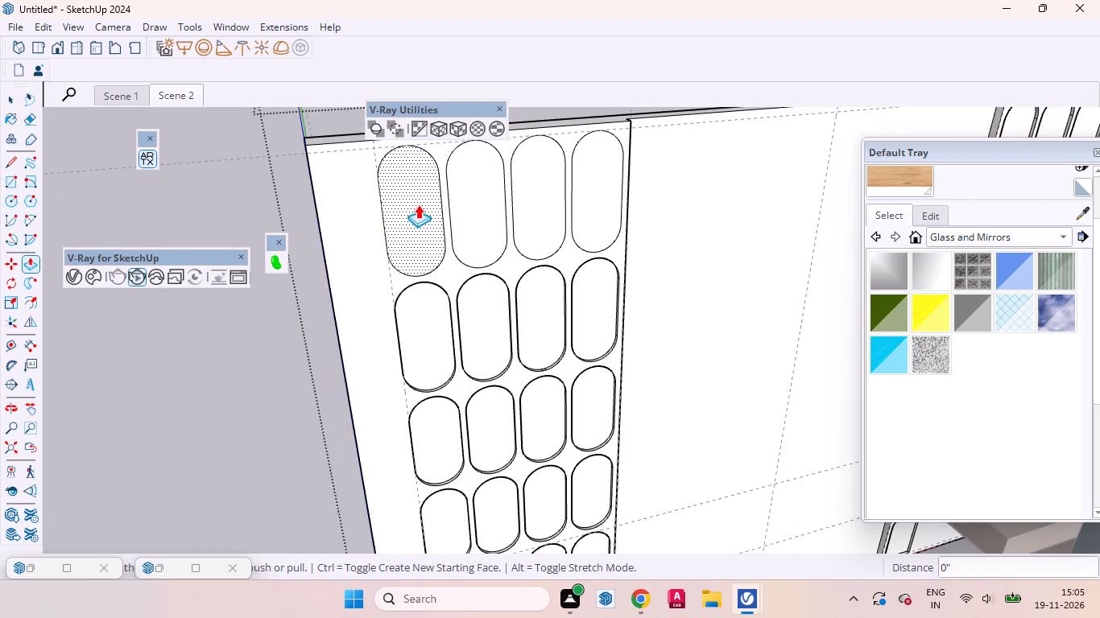
double_click(418, 204)
double_click(476, 194)
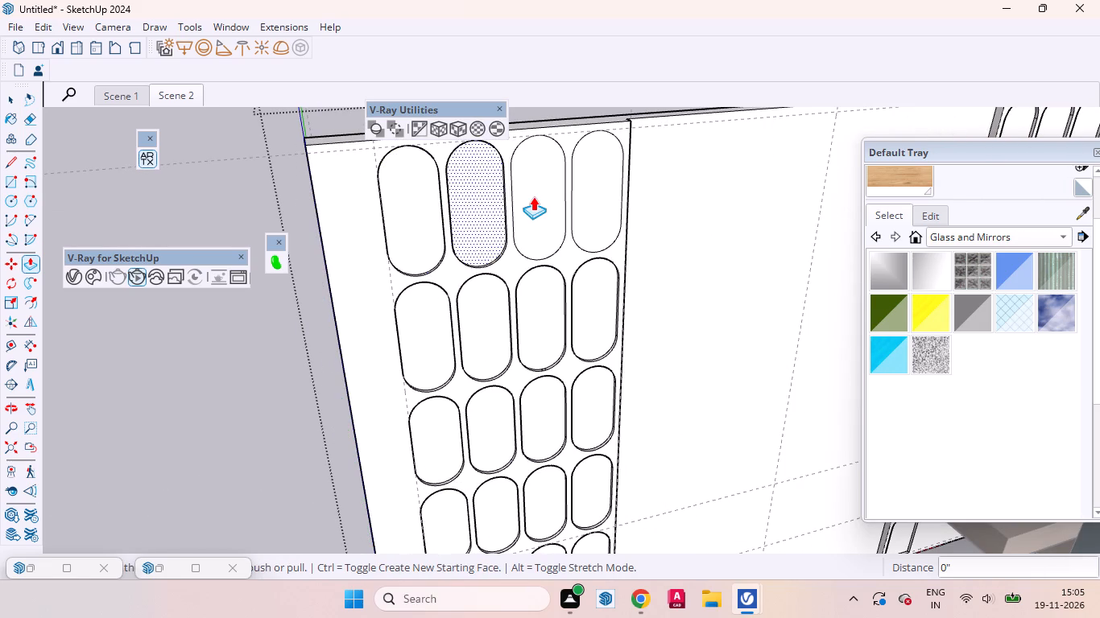
double_click(533, 196)
double_click(591, 196)
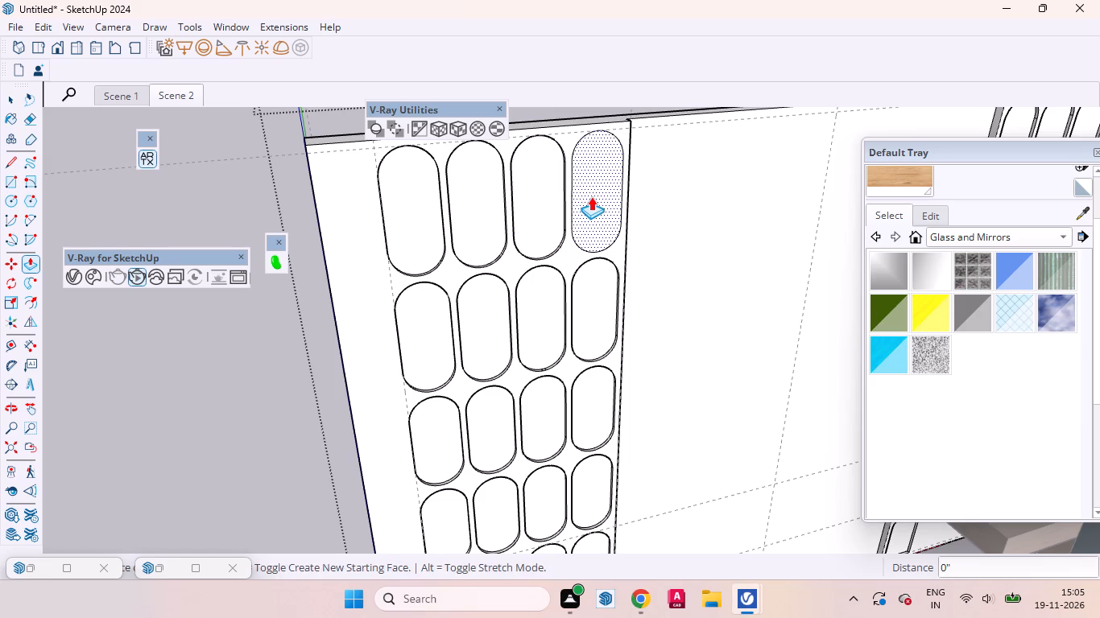
Leave the wall group's editing mode and delete the vertical construction guides above the panelled wall.
middle_click_drag(608, 239, 433, 268)
scroll(561, 247, "down", 4)
scroll(564, 245, "up", 1)
scroll(564, 245, "down", 1)
scroll(564, 245, "up", 1)
scroll(564, 243, "down", 4)
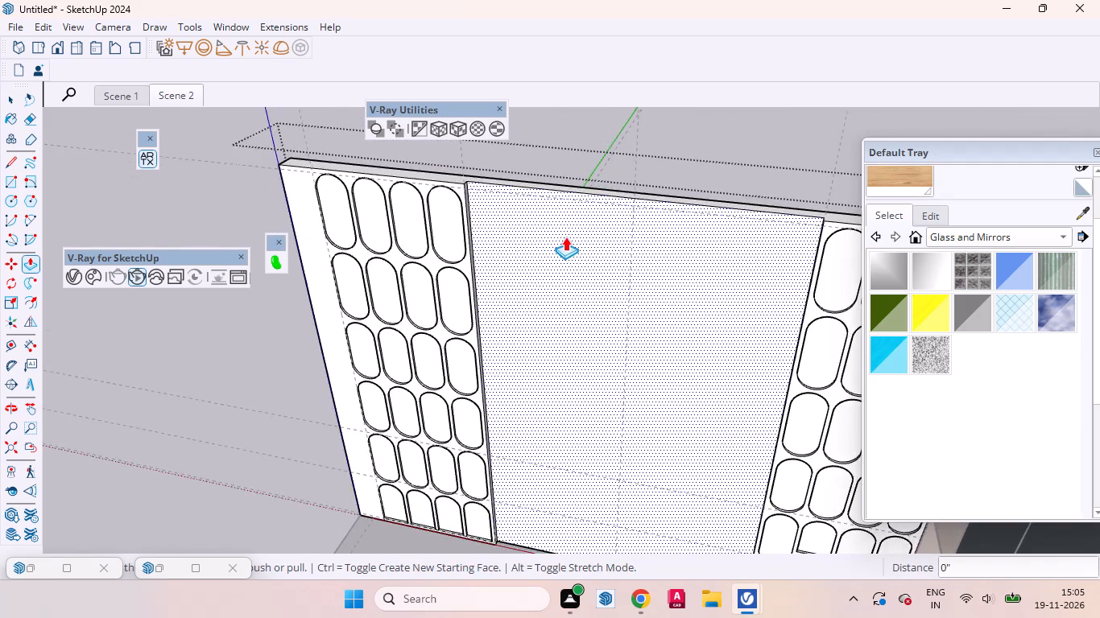
scroll(565, 237, "down", 5)
left_click(11, 101)
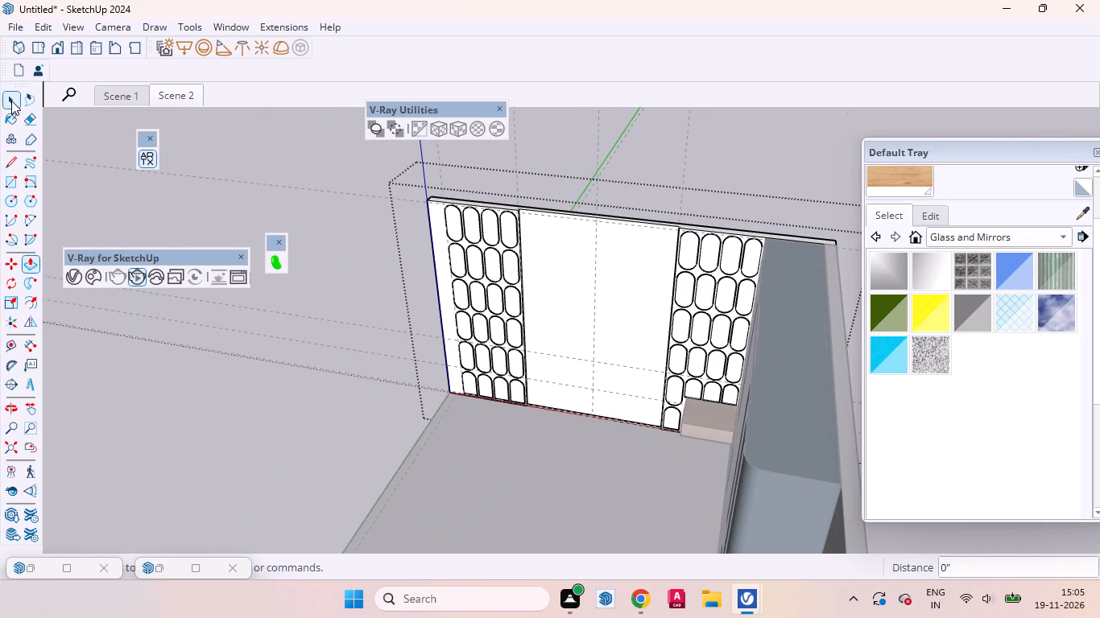
middle_click_drag(609, 322, 718, 196)
scroll(523, 360, "up", 4)
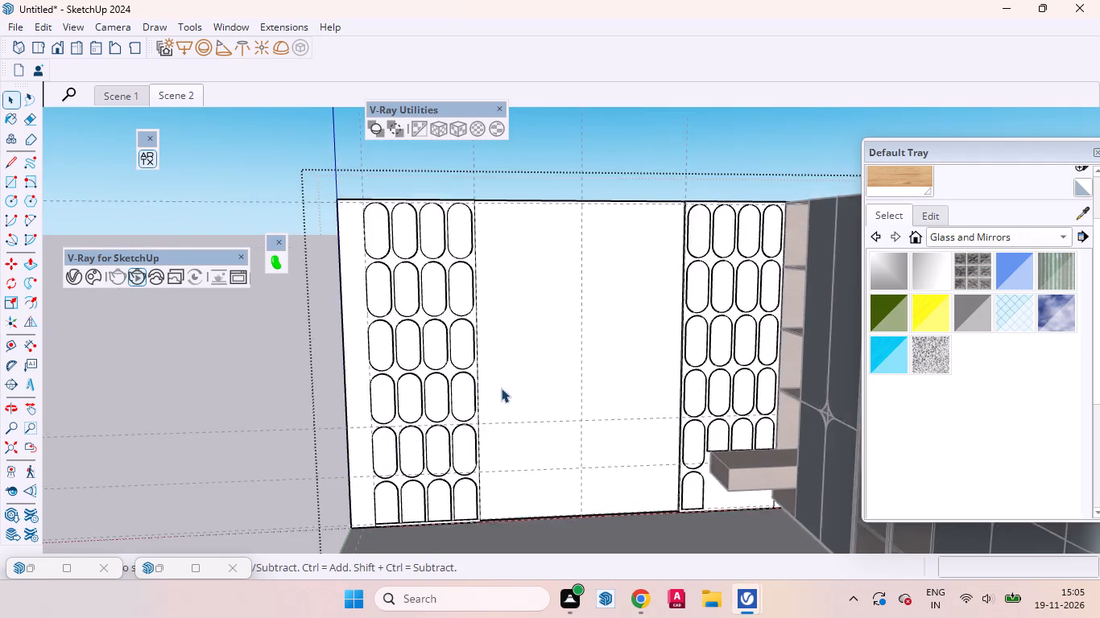
scroll(501, 388, "up", 5)
scroll(428, 451, "down", 12)
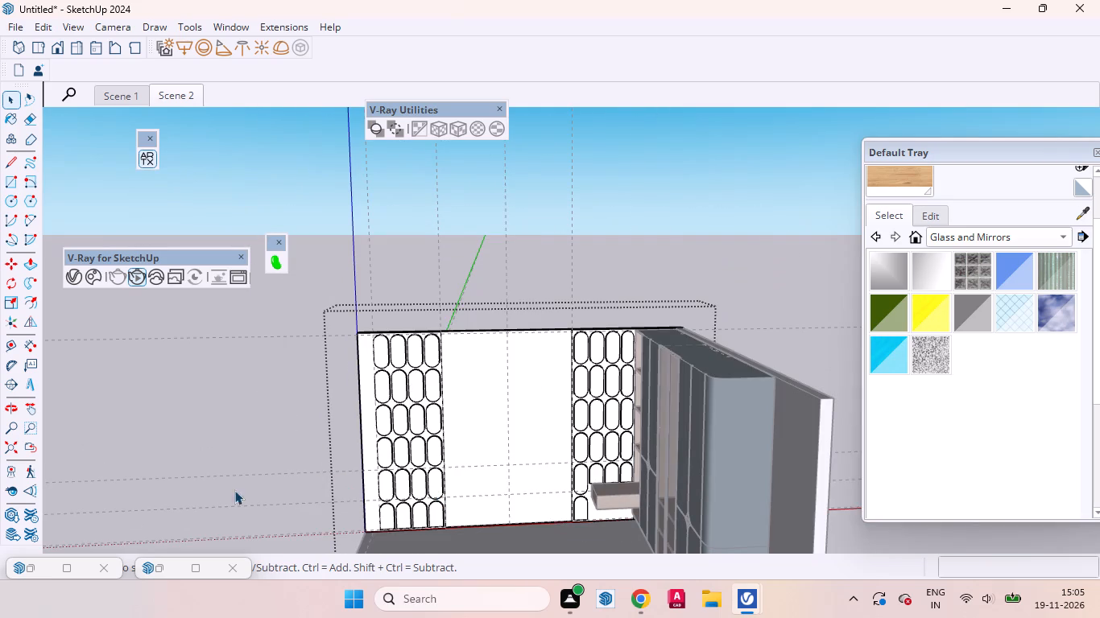
left_click(229, 491)
left_click_drag(706, 245, 215, 55)
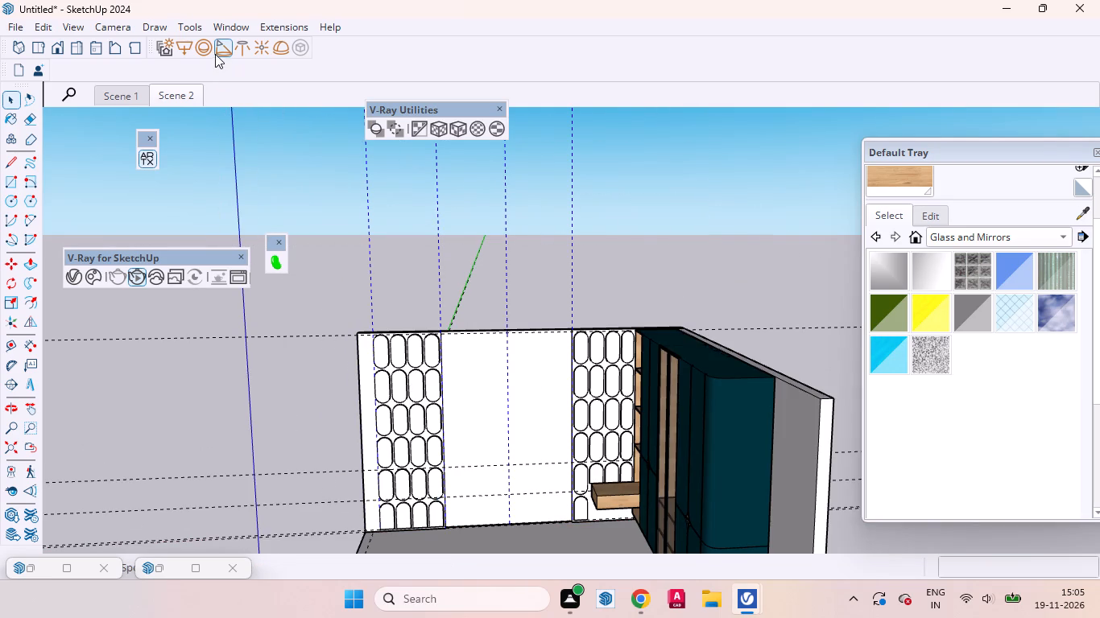
key("Delete")
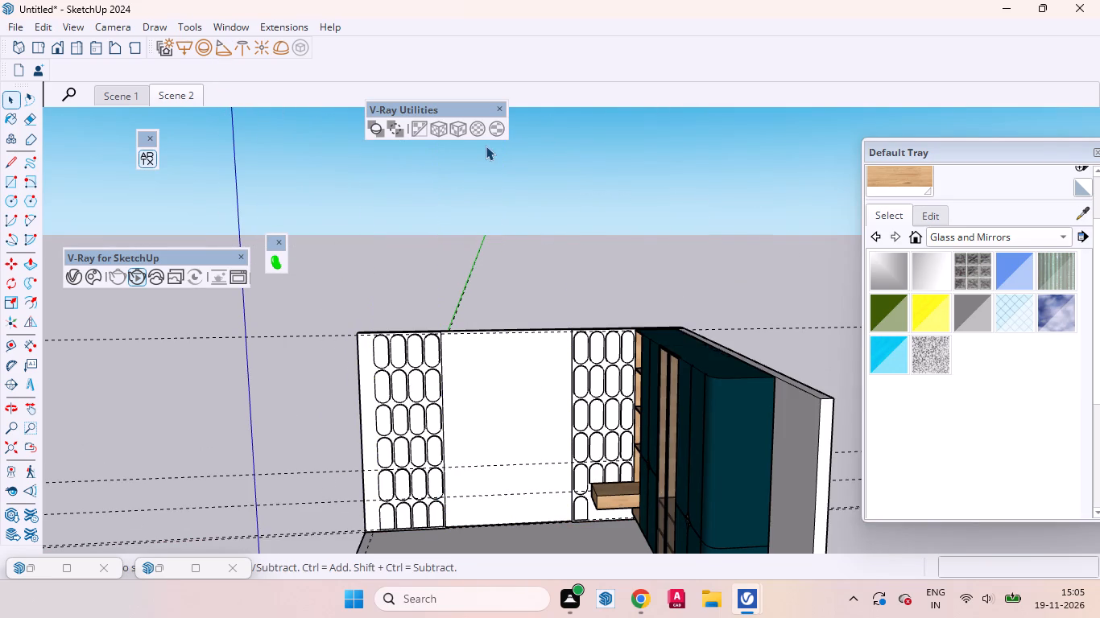
Delete the horizontal construction guides extending past the wardrobe end of the room.
scroll(490, 146, "down", 9)
left_click_drag(800, 402, 774, 377)
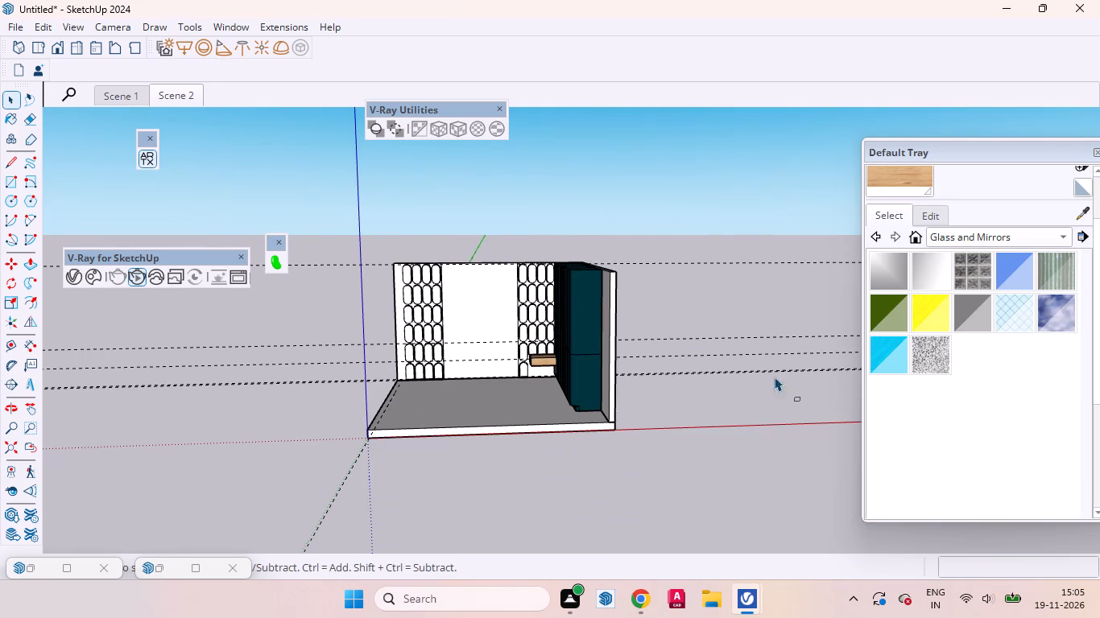
left_click_drag(774, 377, 684, 138)
key("Delete")
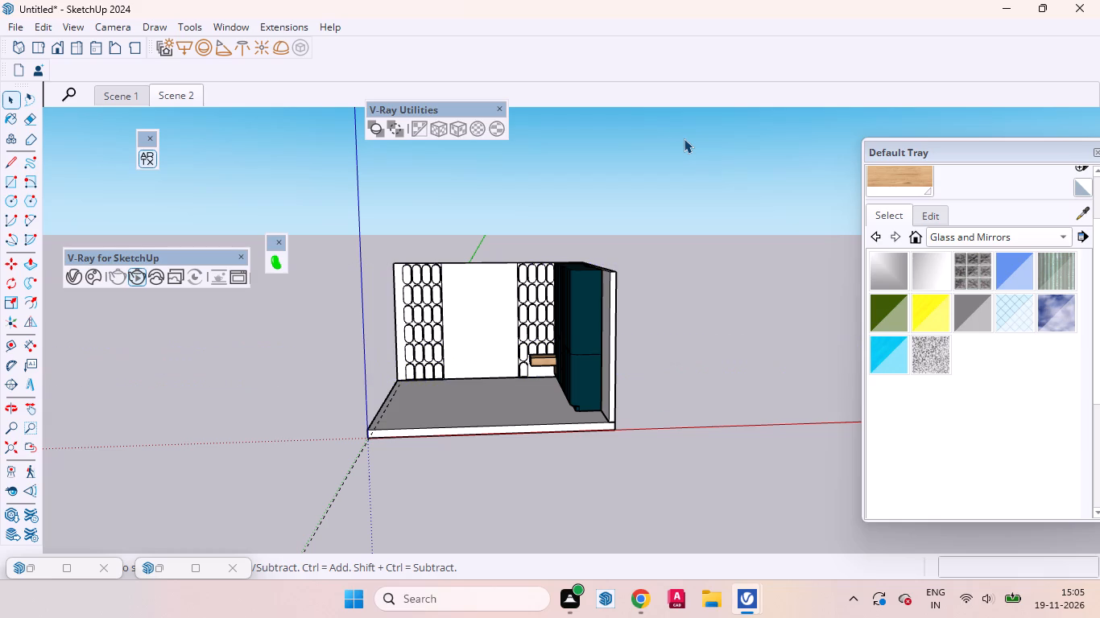
Examine the panelled wall, floating shelf and wardrobe from several angles, close up and from a distance.
scroll(564, 357, "up", 13)
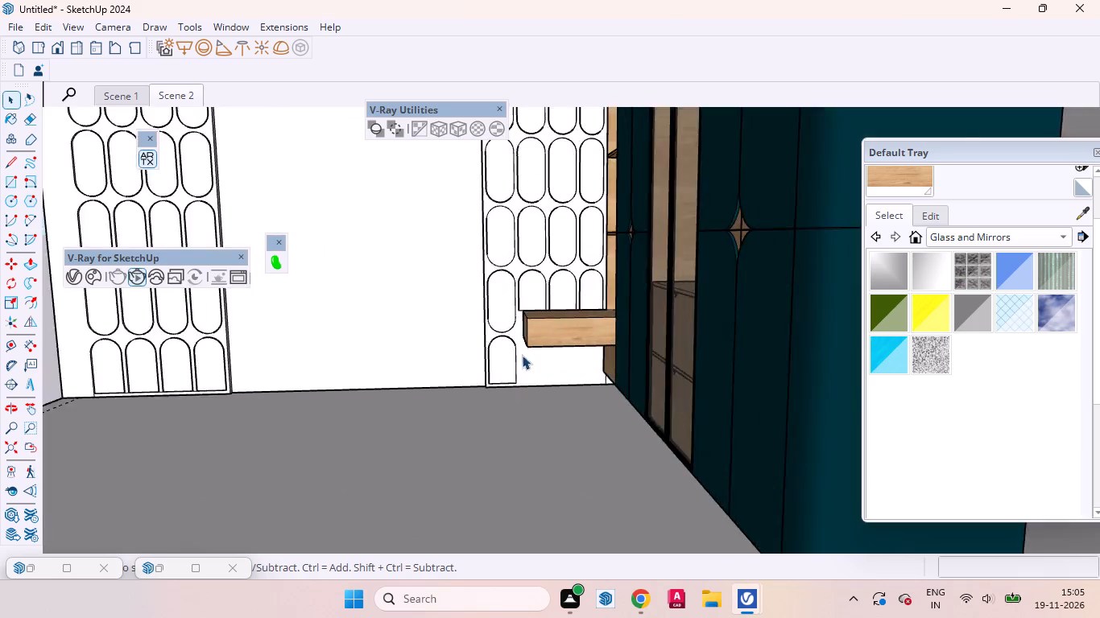
scroll(522, 355, "up", 7)
scroll(545, 404, "down", 8)
middle_click_drag(527, 422, 788, 413)
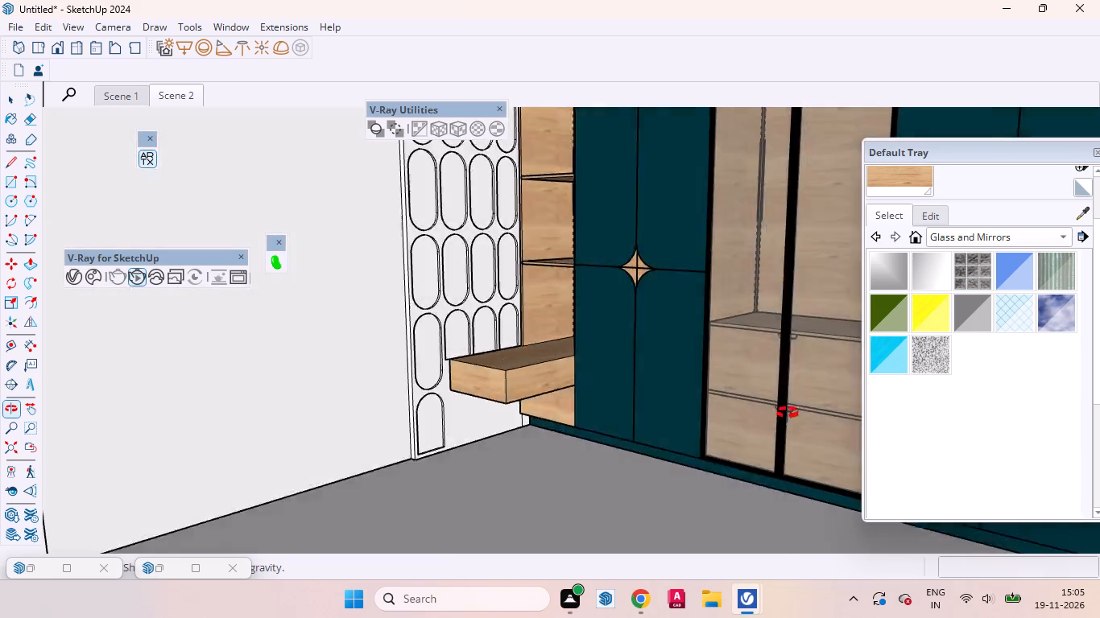
middle_click_drag(788, 413, 722, 532)
scroll(514, 386, "down", 8)
middle_click_drag(473, 365, 377, 272)
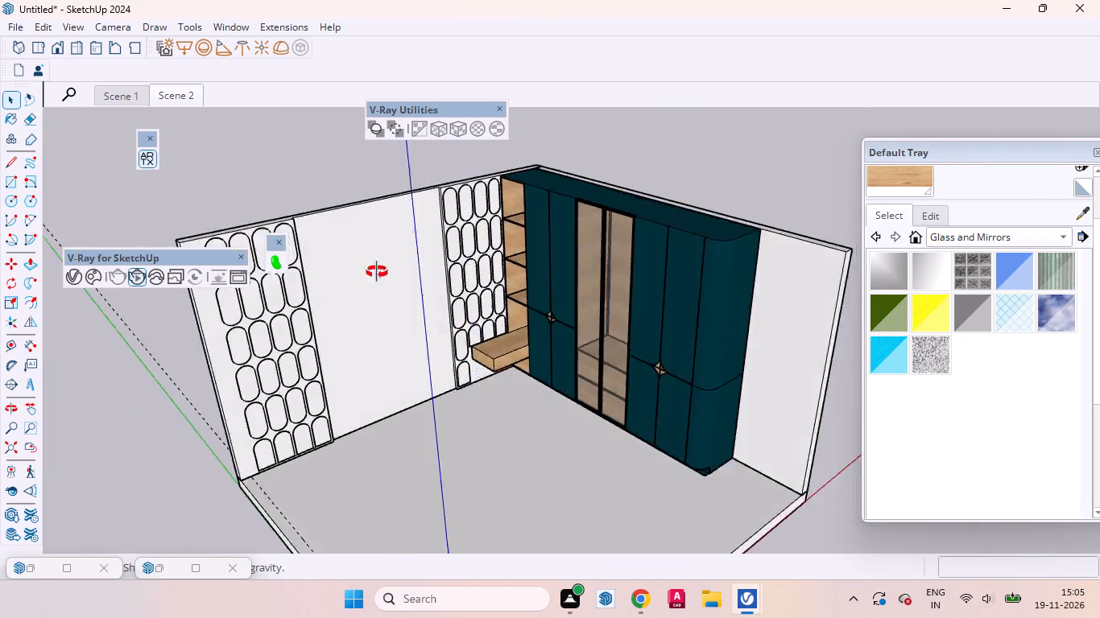
middle_click_drag(377, 272, 339, 194)
scroll(496, 410, "up", 11)
middle_click_drag(507, 422, 610, 480)
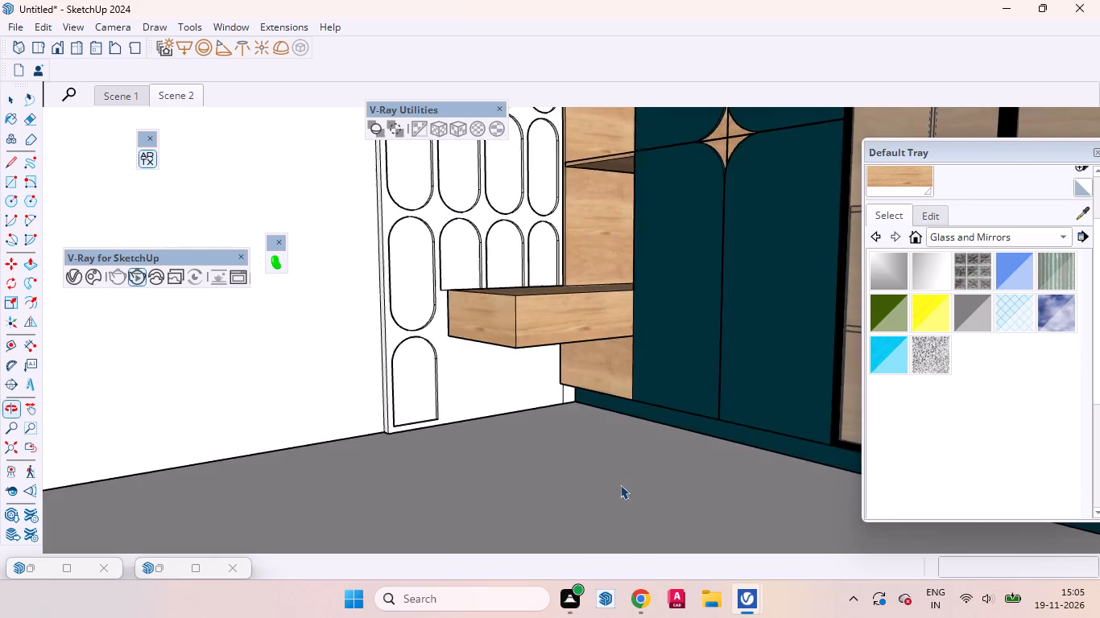
scroll(634, 493, "down", 20)
scroll(634, 493, "down", 1)
middle_click_drag(504, 430, 672, 402)
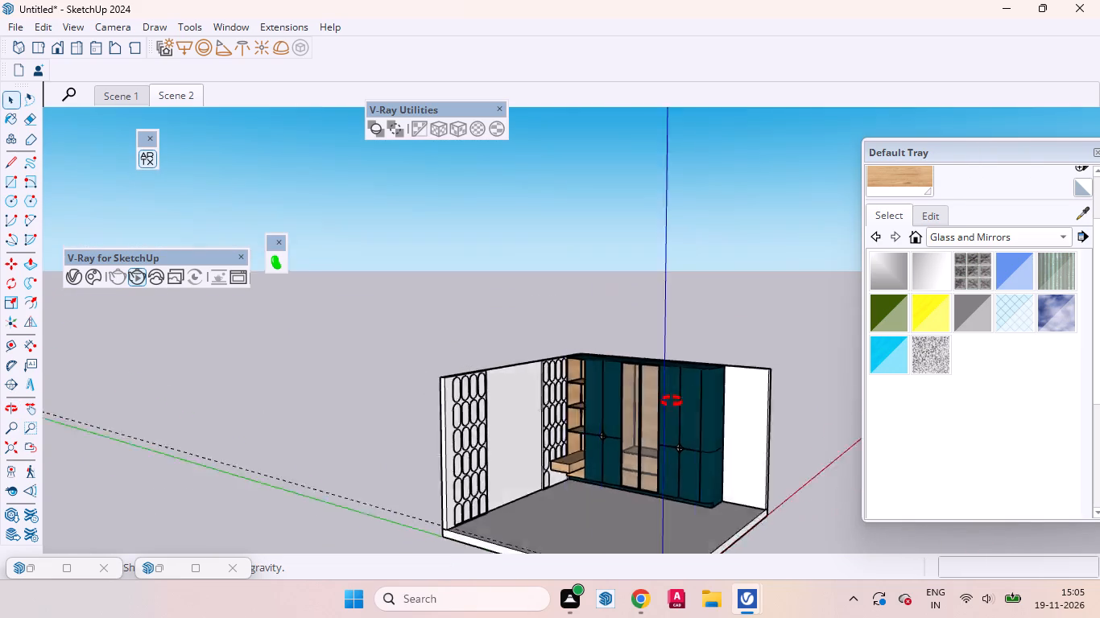
middle_click_drag(672, 402, 800, 321)
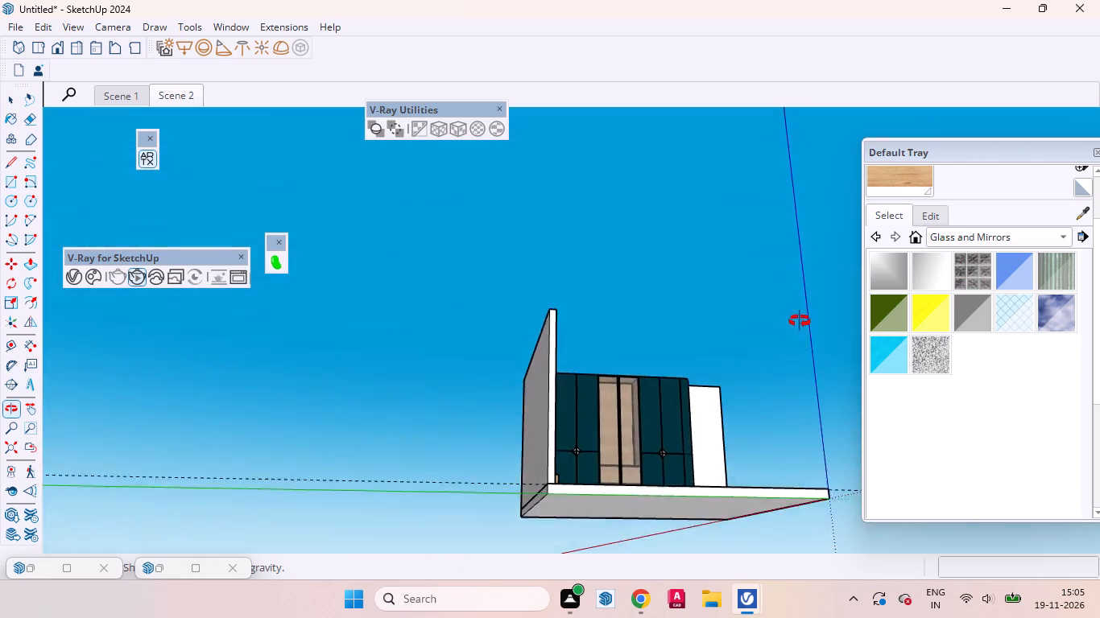
middle_click_drag(800, 321, 765, 472)
scroll(733, 466, "up", 17)
middle_click_drag(670, 403, 563, 419)
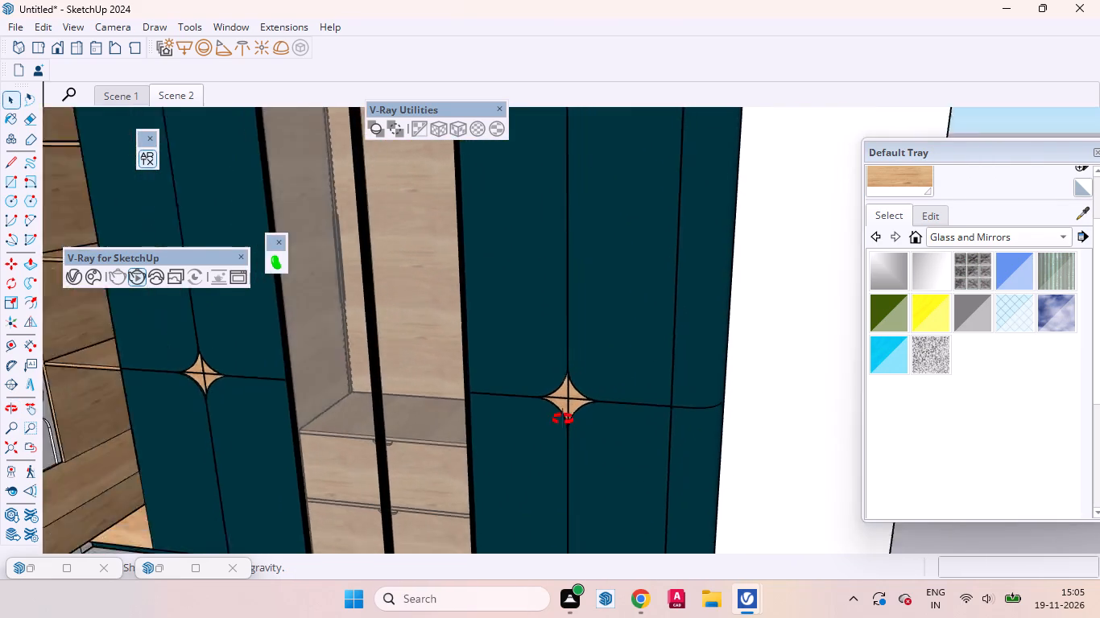
middle_click_drag(563, 419, 766, 491)
scroll(820, 416, "down", 14)
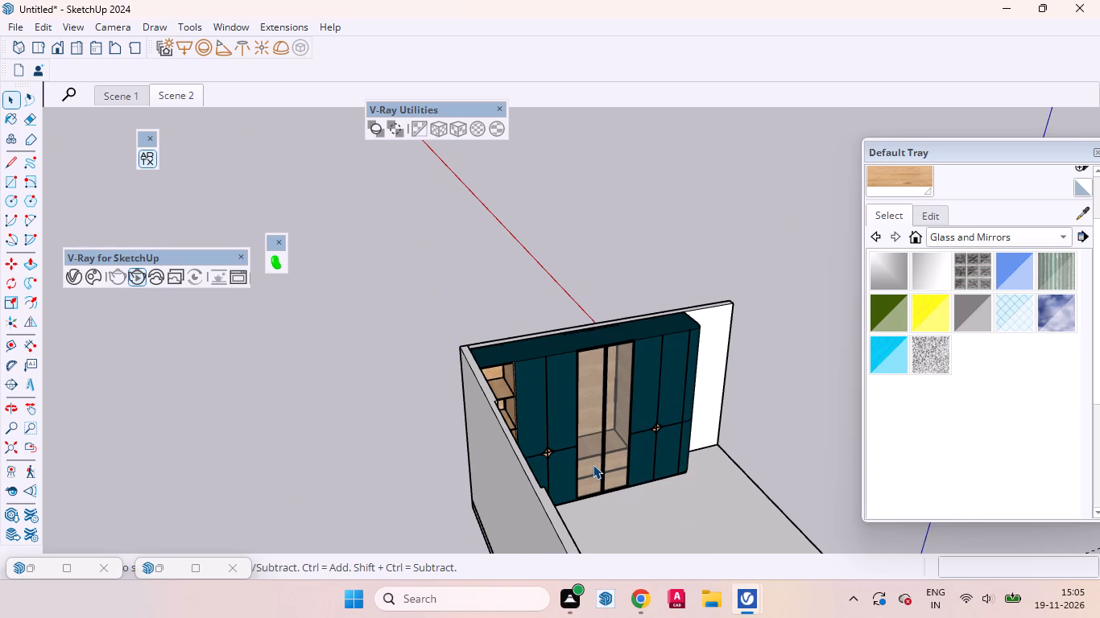
scroll(571, 454, "down", 2)
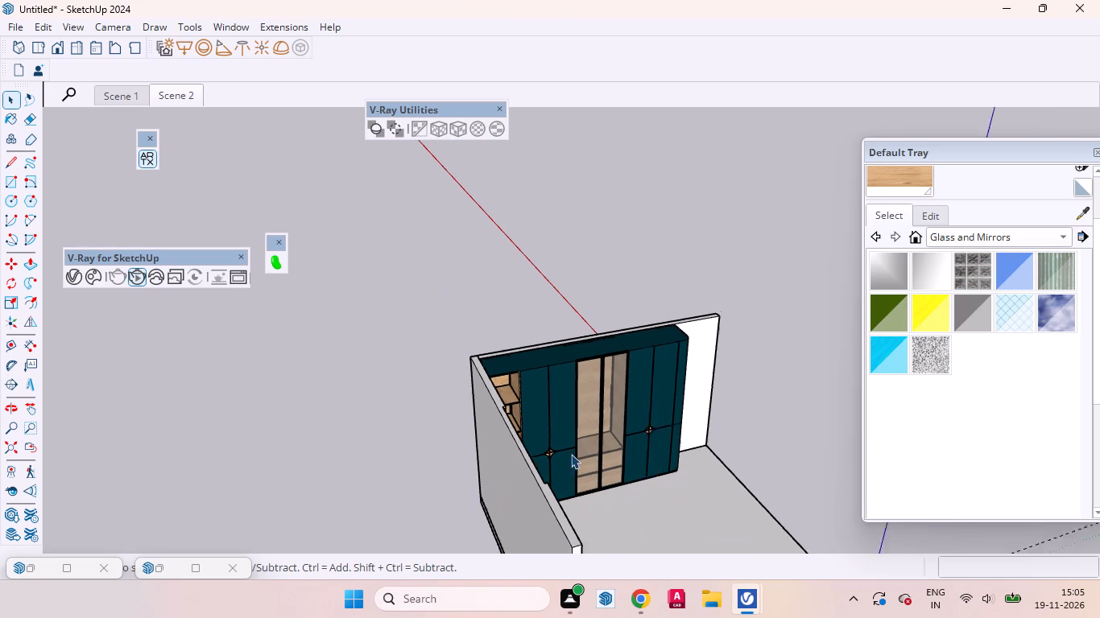
scroll(571, 454, "down", 2)
middle_click_drag(693, 475, 442, 459)
scroll(447, 435, "up", 4)
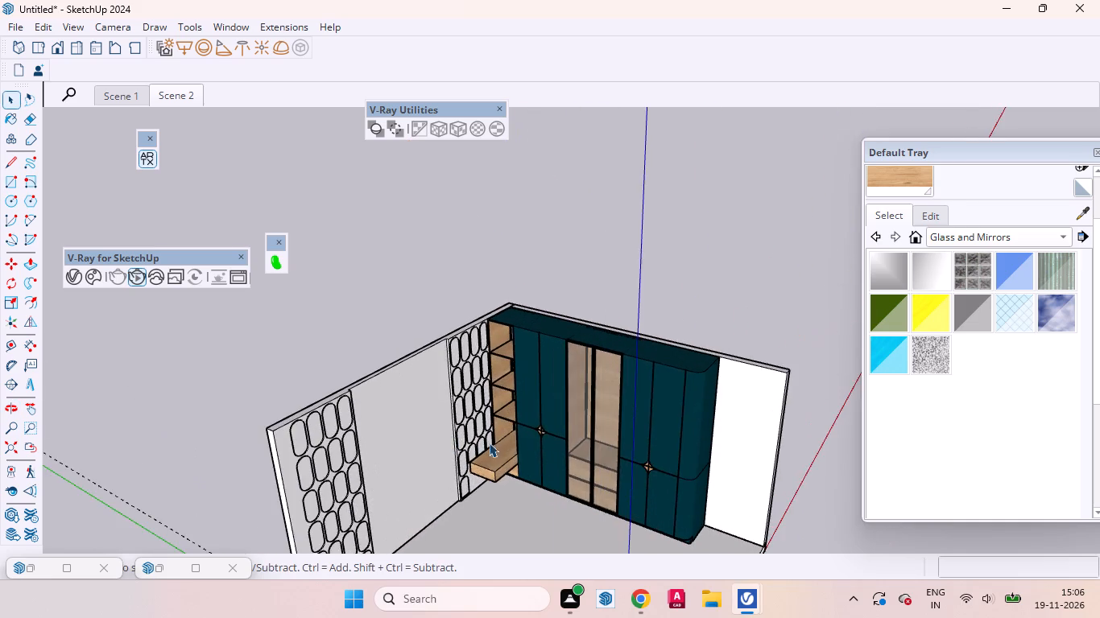
scroll(536, 453, "down", 3)
middle_click_drag(730, 466, 448, 407)
middle_click_drag(548, 376, 616, 374)
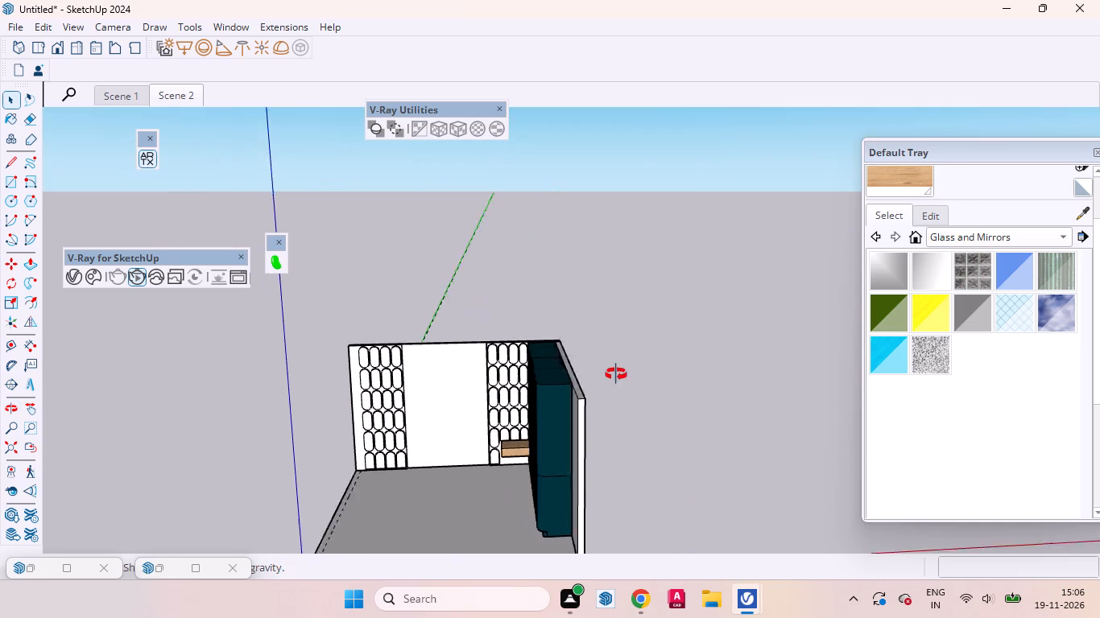
middle_click_drag(616, 374, 636, 374)
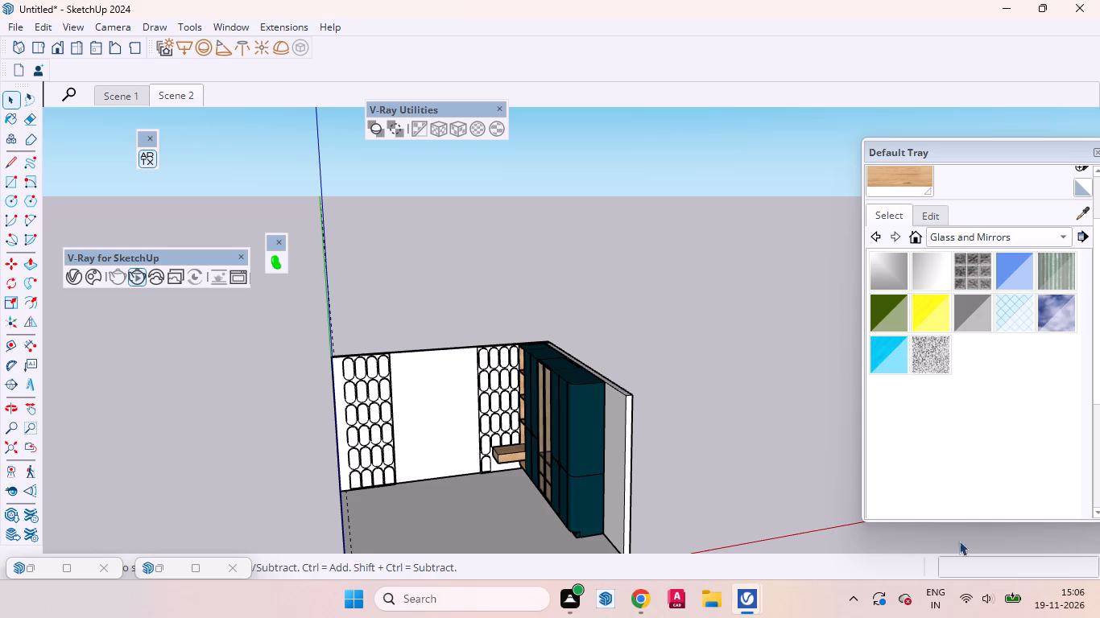
Place a vertical Tape Measure guide 1" outward from the straight outer edge of the non-wardrobe grid's outermost panel column.
scroll(267, 402, "up", 18)
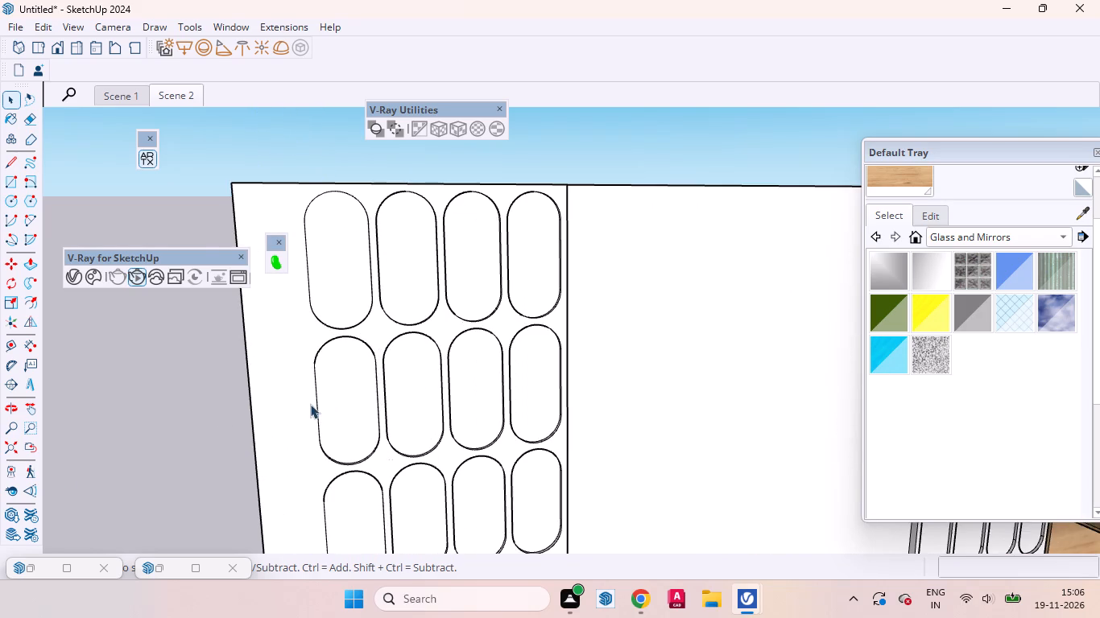
scroll(302, 404, "up", 3)
middle_click_drag(332, 406, 377, 387)
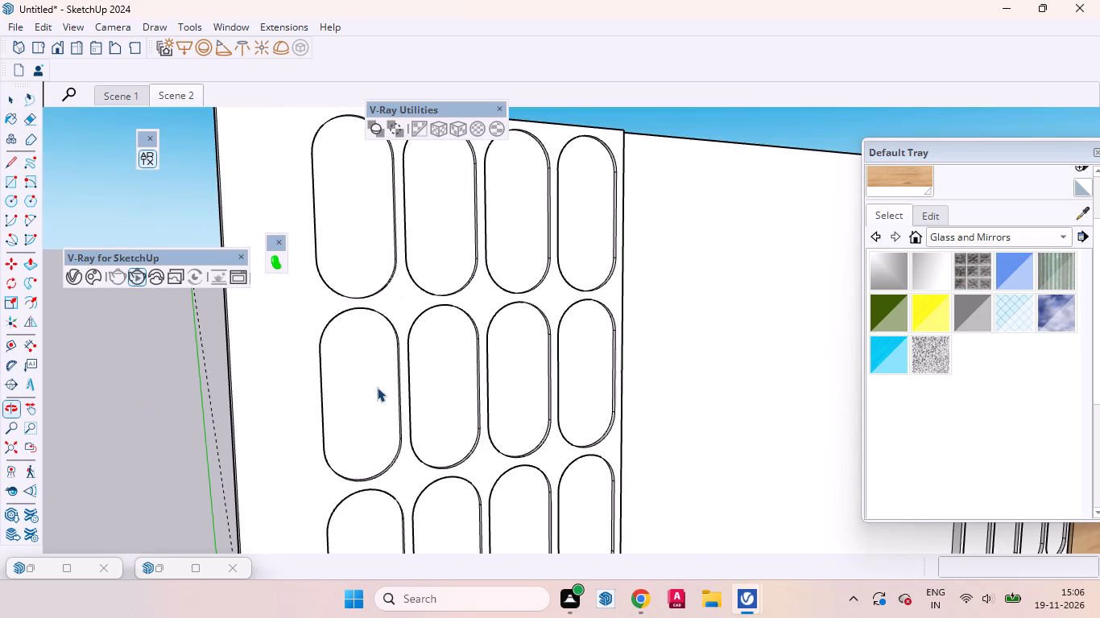
key("t")
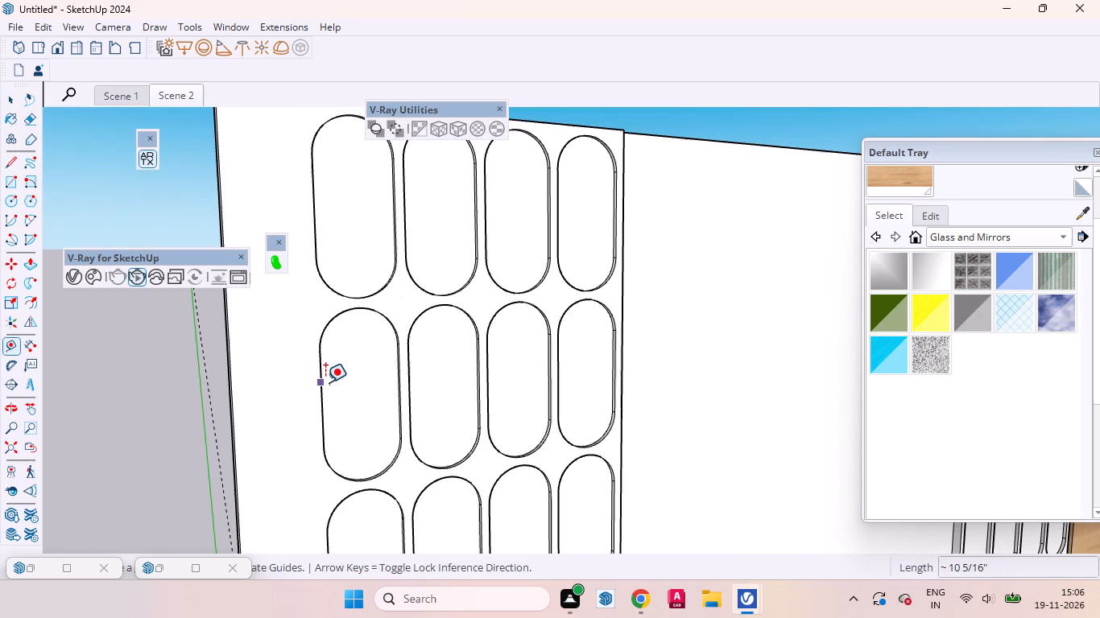
left_click(325, 382)
key("1")
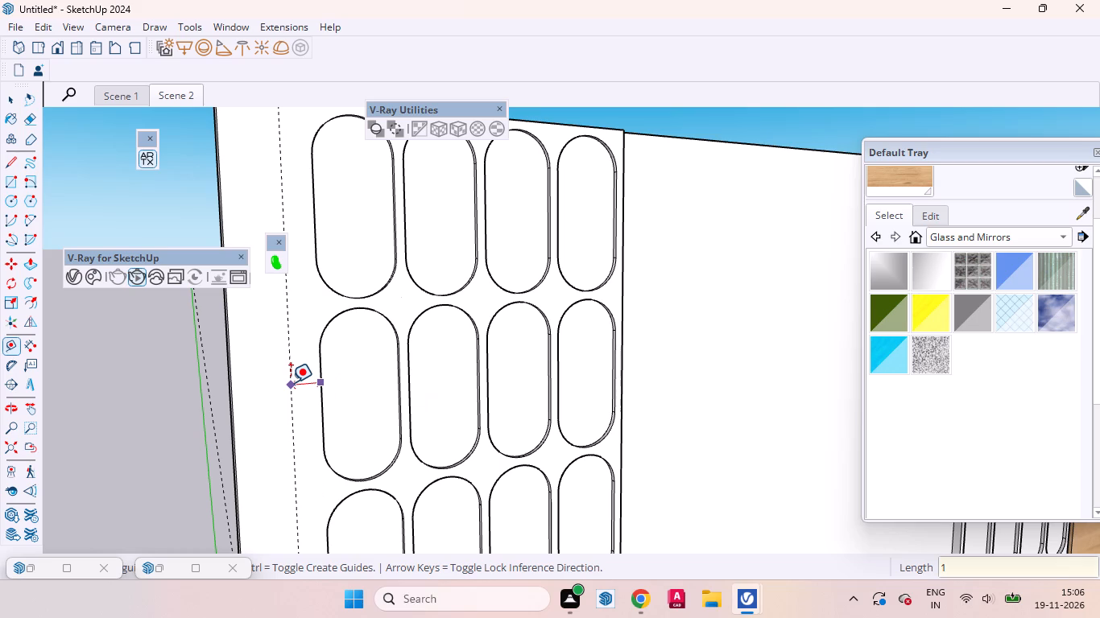
key("Return")
Inside the wall group, draw a vertical line about 9' 4" long on the guide beside the non-wardrobe grid, from the wall's top edge to the floor.
key("space")
left_click(286, 389)
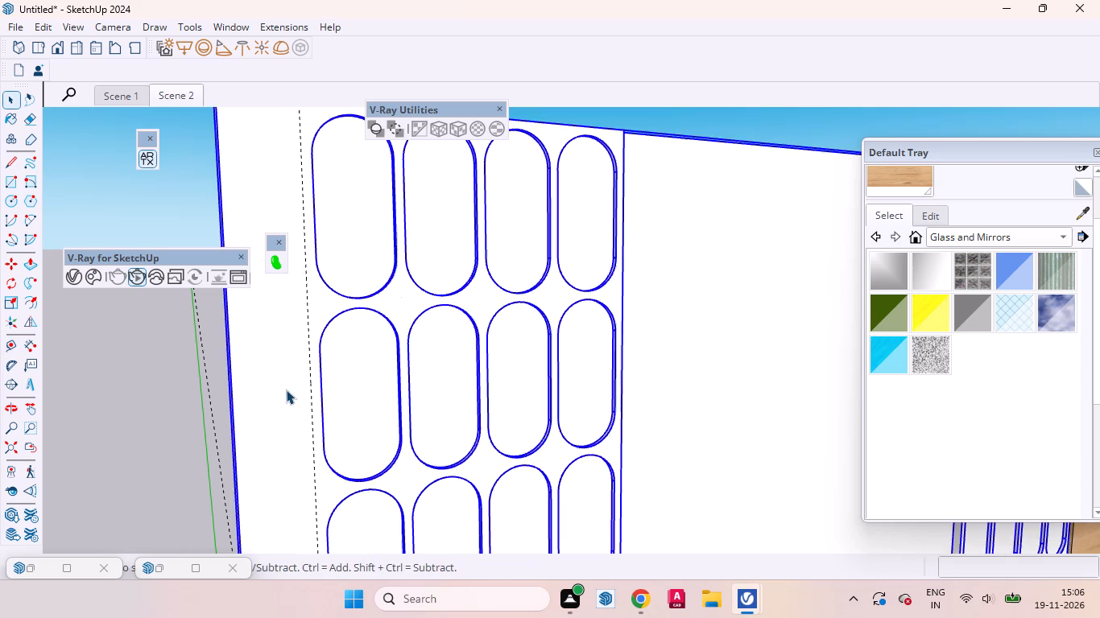
scroll(312, 348, "down", 9)
triple_click(306, 362)
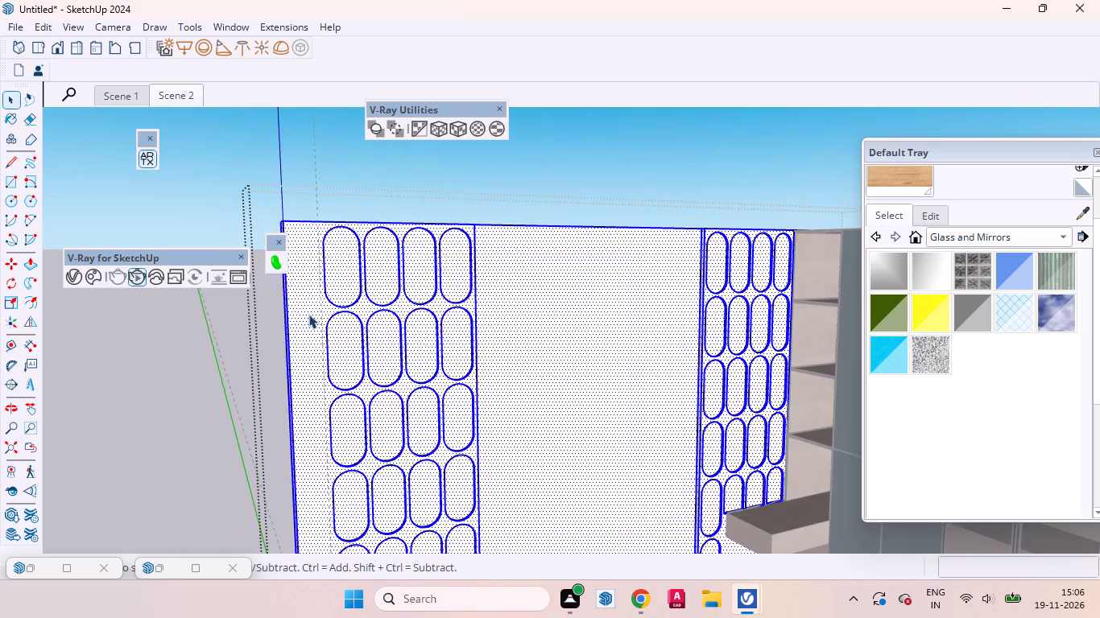
scroll(308, 308, "down", 8)
scroll(314, 246, "up", 3)
key("l")
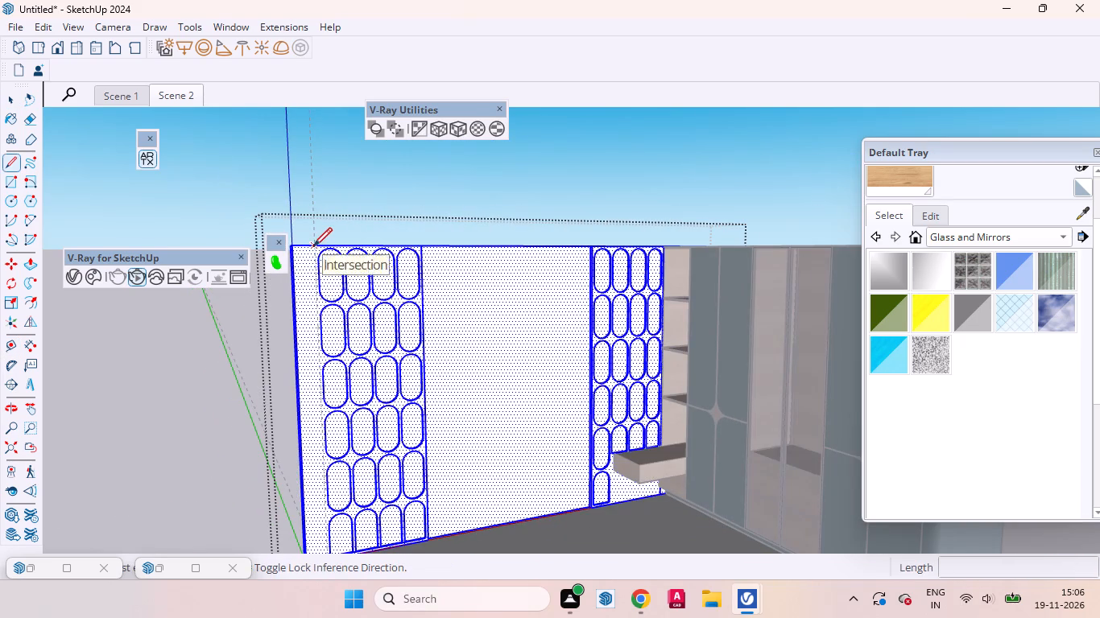
scroll(313, 246, "up", 8)
left_click(317, 244)
scroll(315, 287, "down", 3)
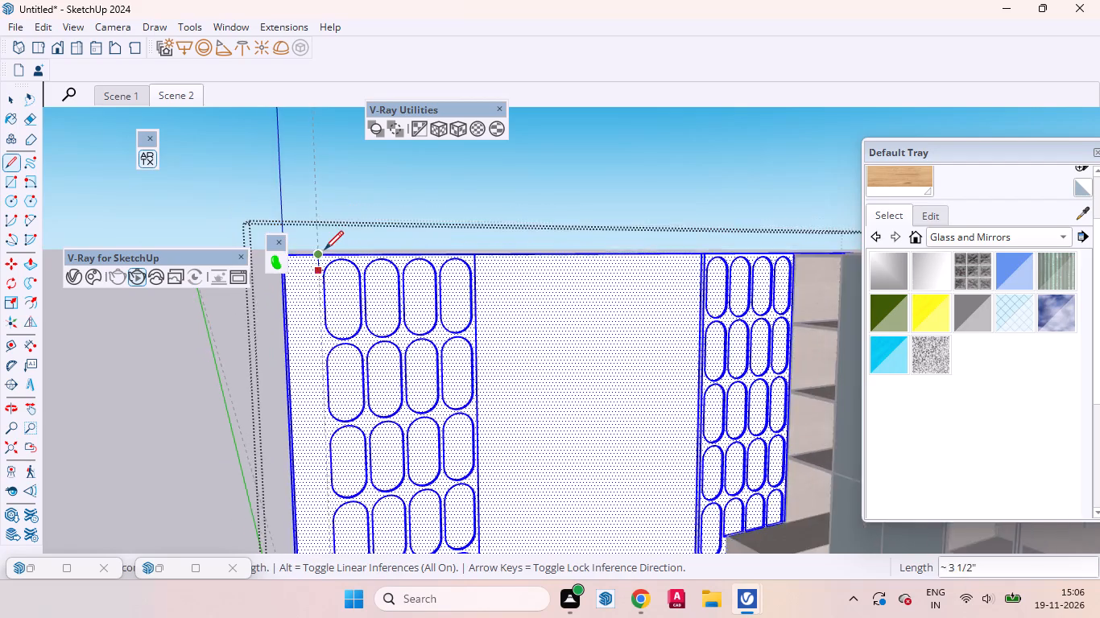
scroll(325, 249, "down", 6)
scroll(325, 247, "up", 1)
scroll(325, 247, "down", 8)
scroll(313, 495, "up", 15)
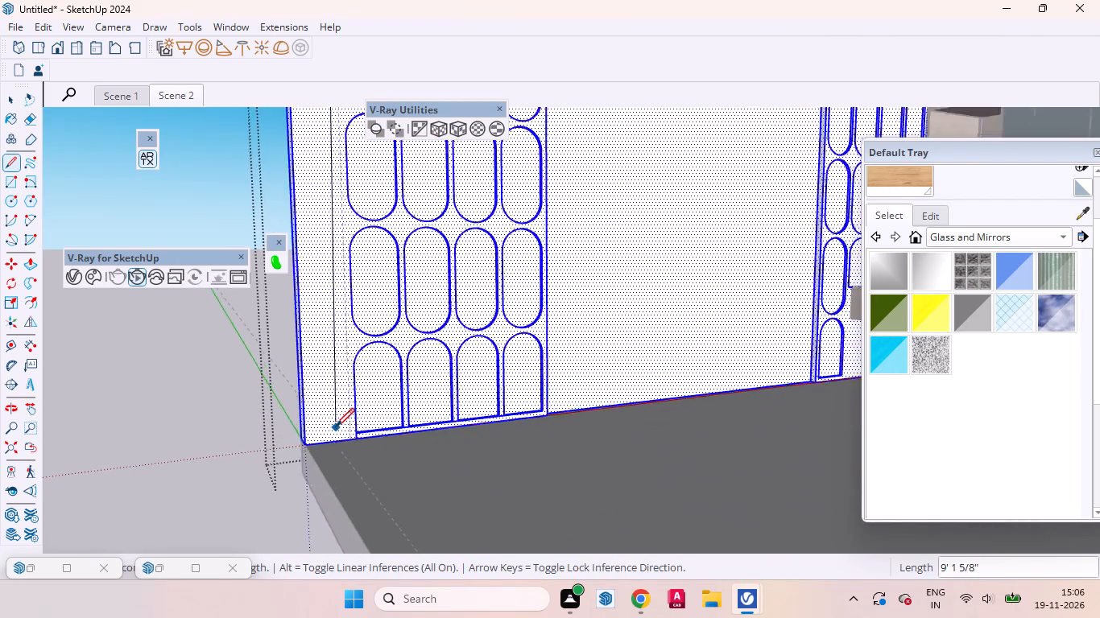
scroll(336, 426, "up", 13)
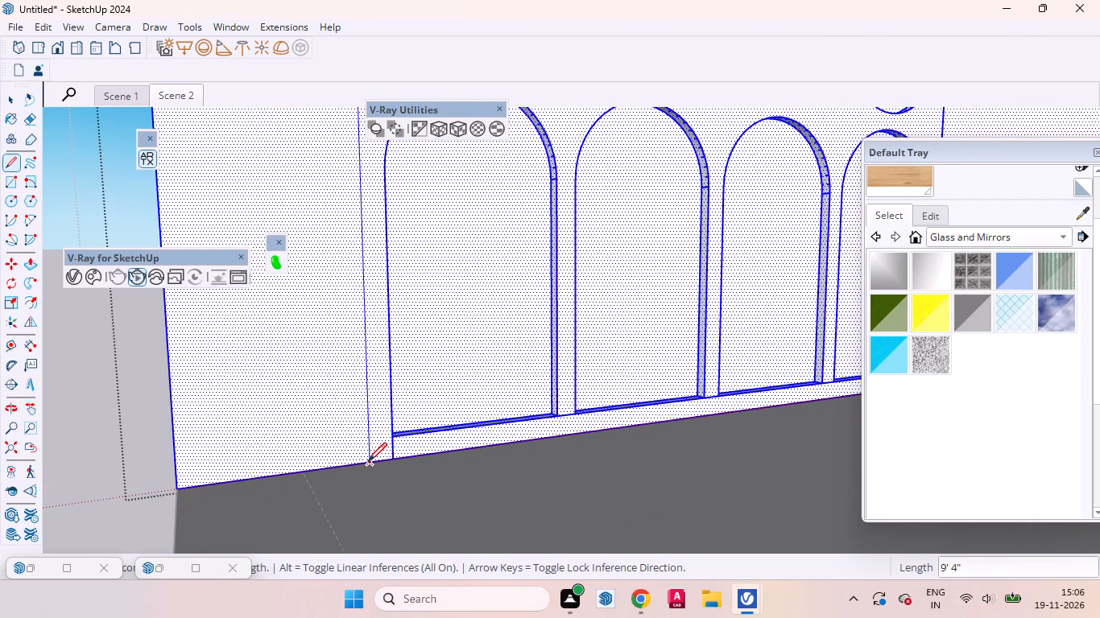
left_click(368, 461)
key("space")
left_click(338, 392)
scroll(316, 443, "down", 2)
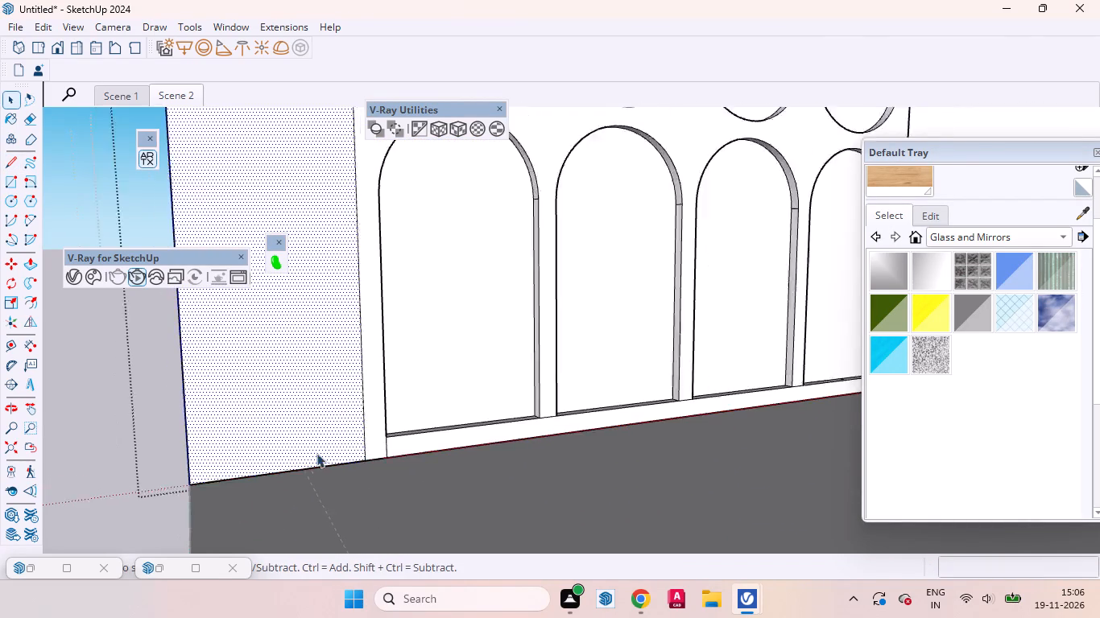
scroll(316, 453, "down", 19)
scroll(267, 491, "up", 1)
scroll(259, 486, "down", 13)
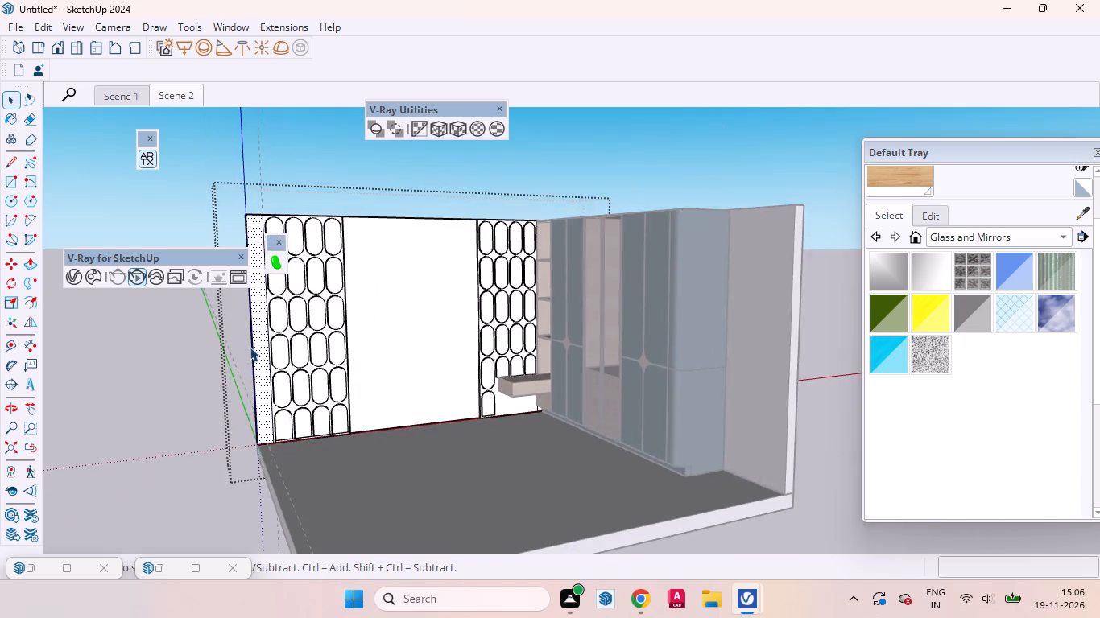
scroll(250, 347, "down", 6)
left_click(485, 481)
Recall Scene 2 and examine the panelled wall, floating shelf and wardrobe up close and from a distance.
left_click(161, 90)
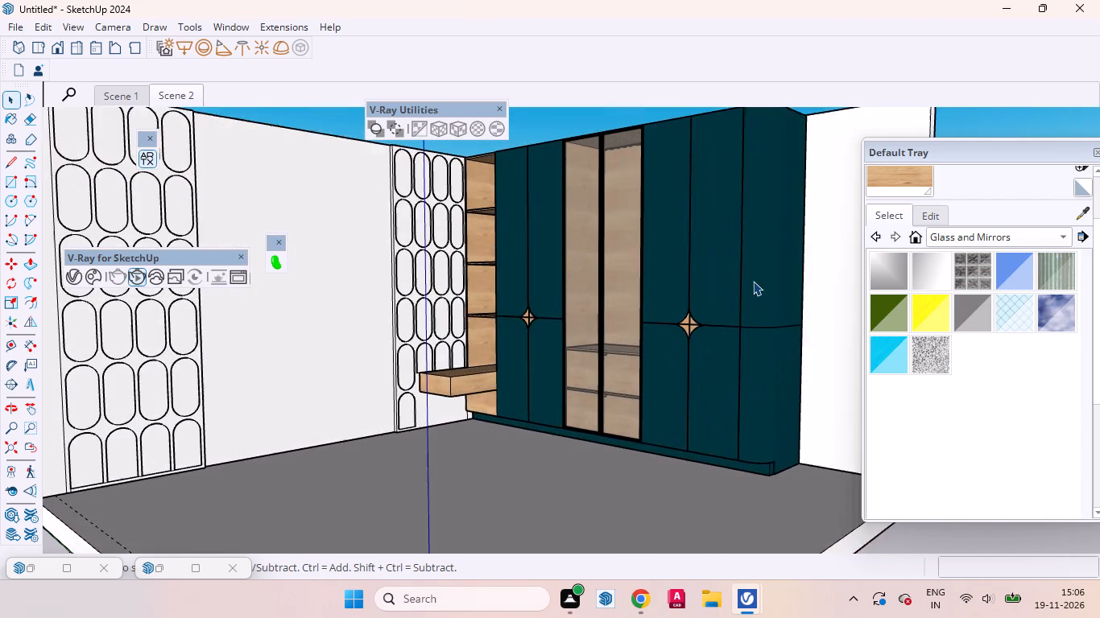
key("space")
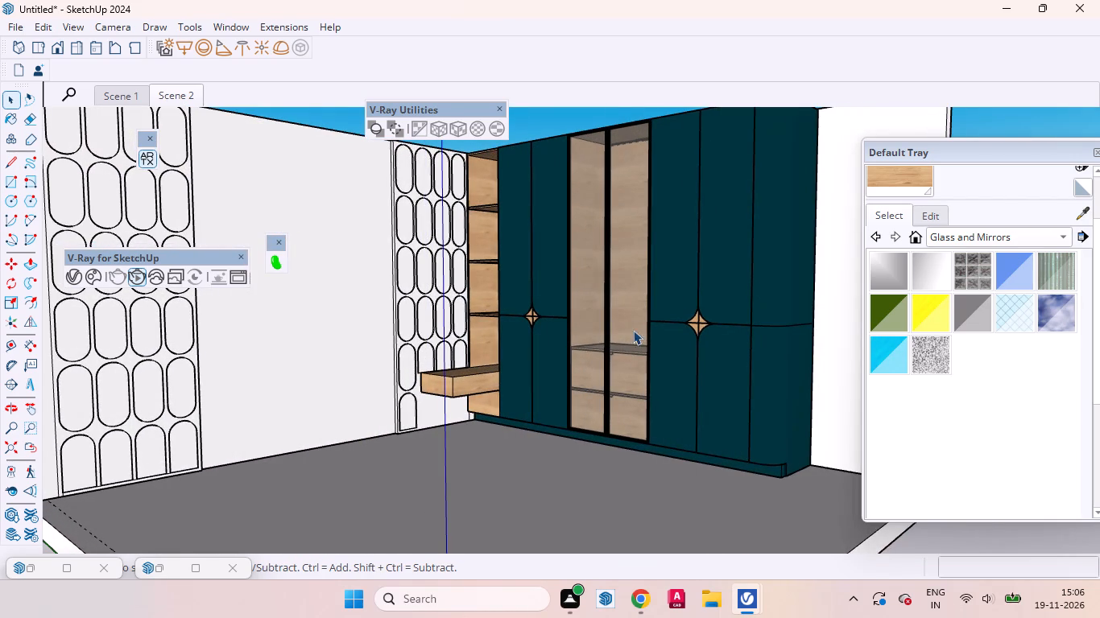
scroll(420, 391, "up", 6)
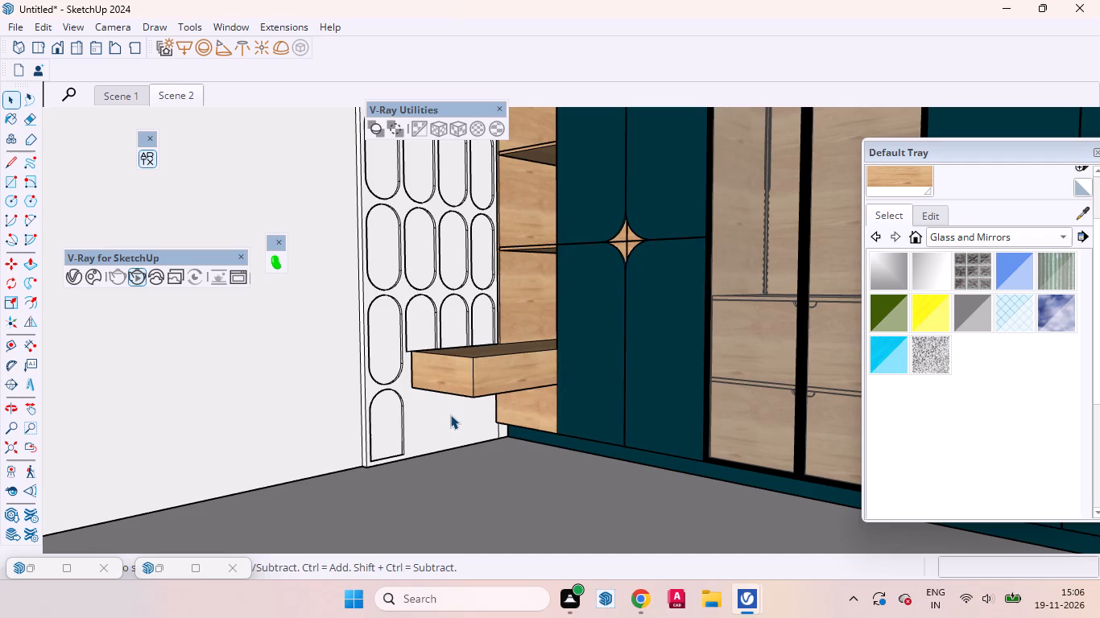
middle_click_drag(446, 413, 515, 484)
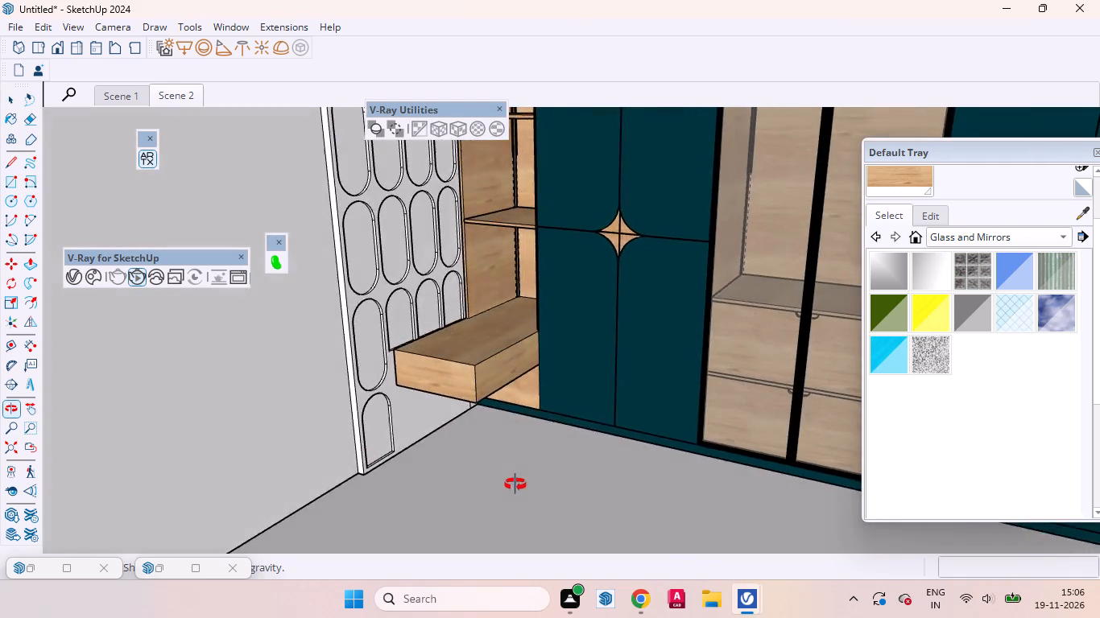
middle_click_drag(515, 484, 244, 488)
scroll(393, 417, "down", 12)
middle_click_drag(447, 436, 576, 394)
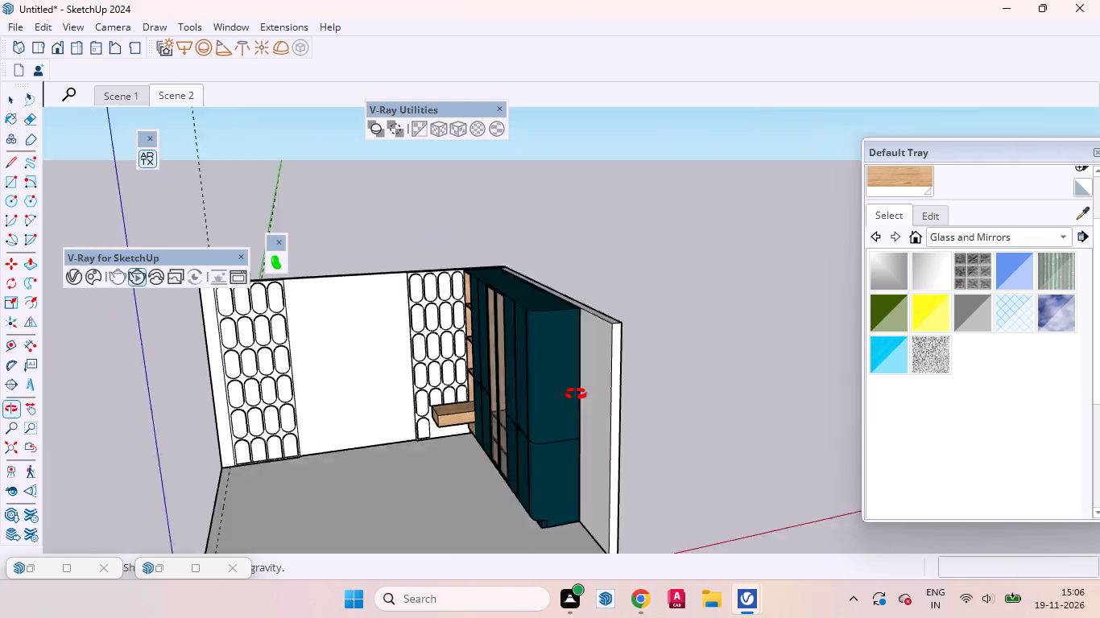
middle_click_drag(576, 394, 805, 321)
scroll(805, 321, "up", 2)
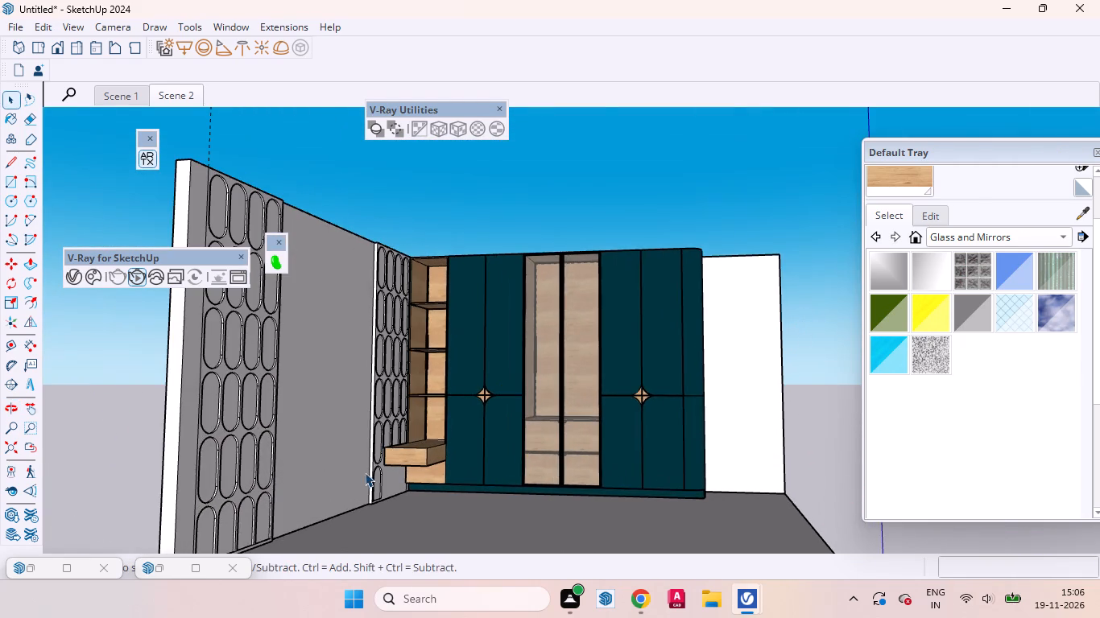
scroll(354, 455, "down", 9)
scroll(432, 401, "up", 1)
middle_click_drag(432, 401, 222, 487)
scroll(340, 410, "up", 4)
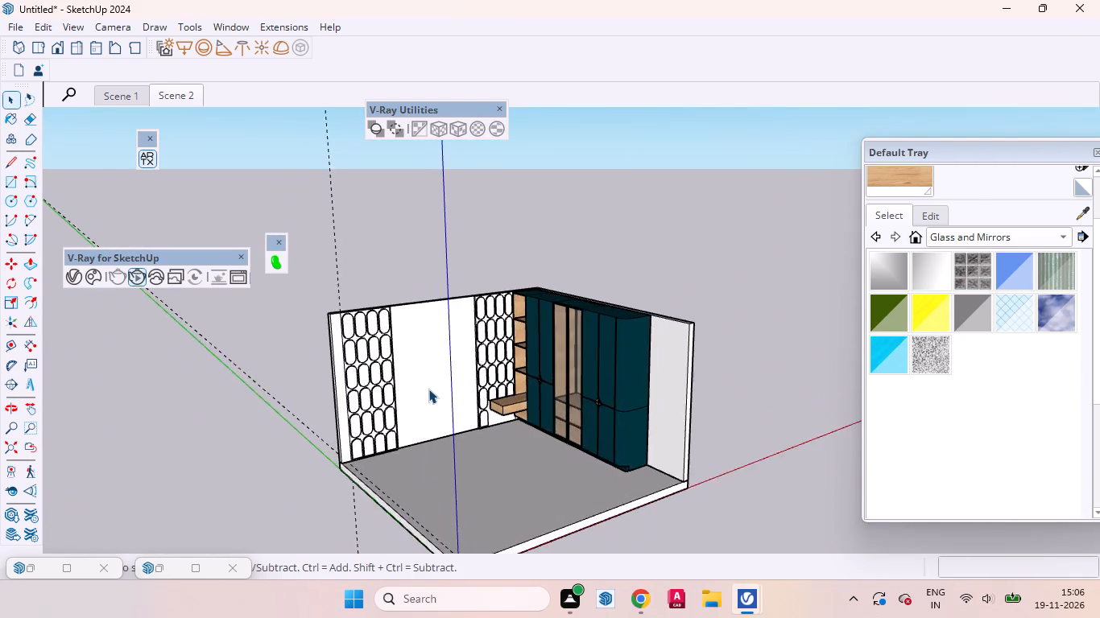
Select the blank wall face between the two grids and create a material from the teal-and-cream floral image 6d8879aa0c38bc772cbb0f8aa9cc435b in Downloads.
scroll(428, 389, "up", 2)
triple_click(432, 387)
left_click(434, 384)
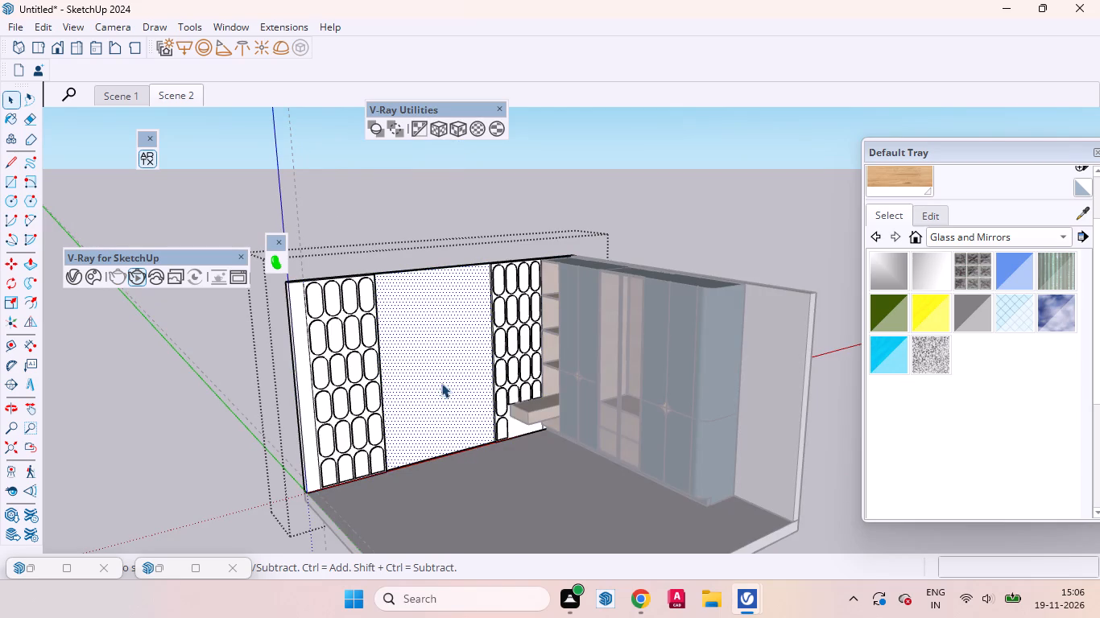
left_click_drag(986, 154, 851, 142)
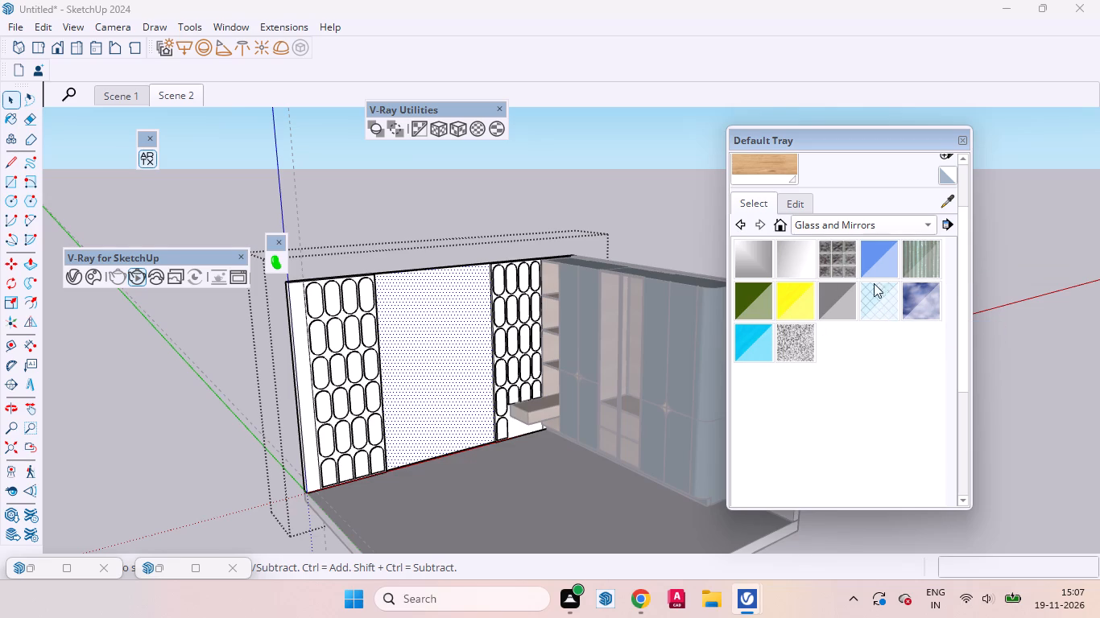
scroll(949, 178, "up", 1)
left_click(945, 193)
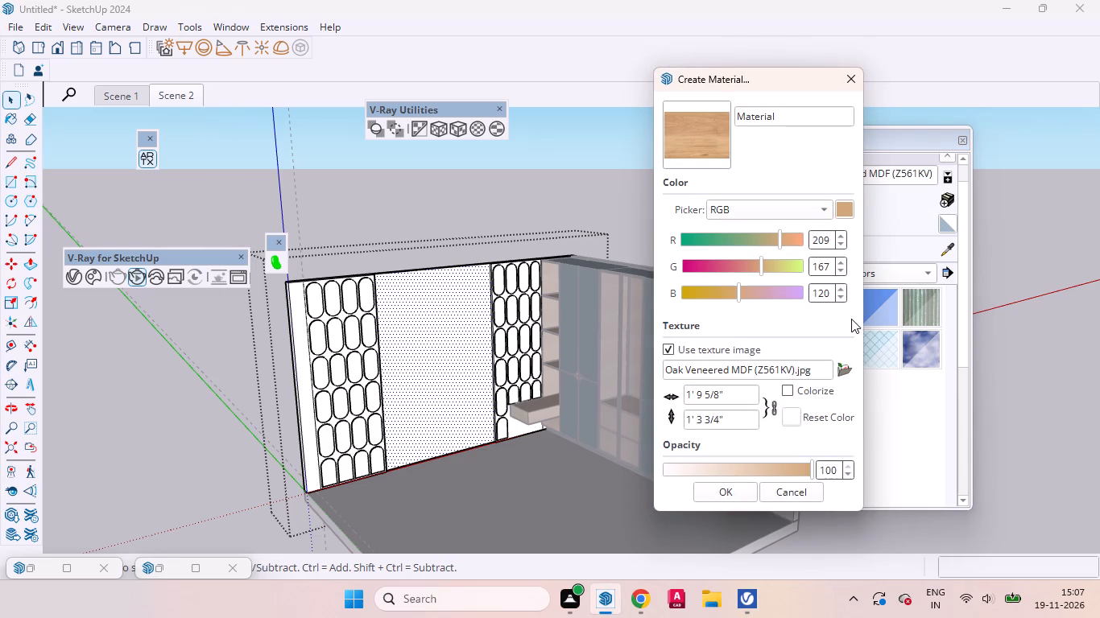
left_click(845, 368)
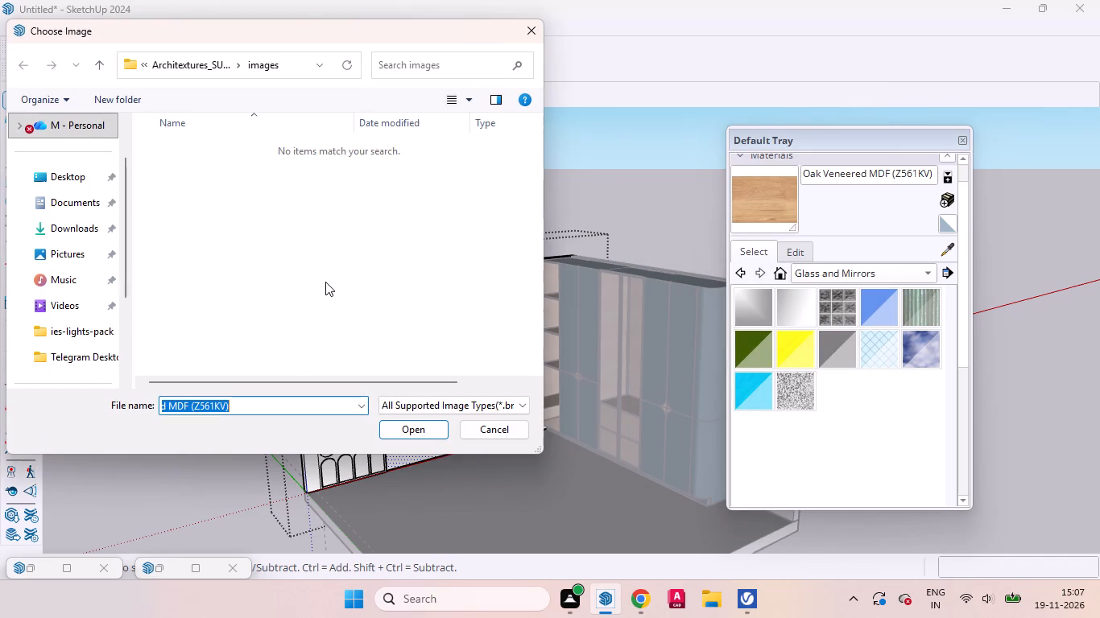
left_click(68, 221)
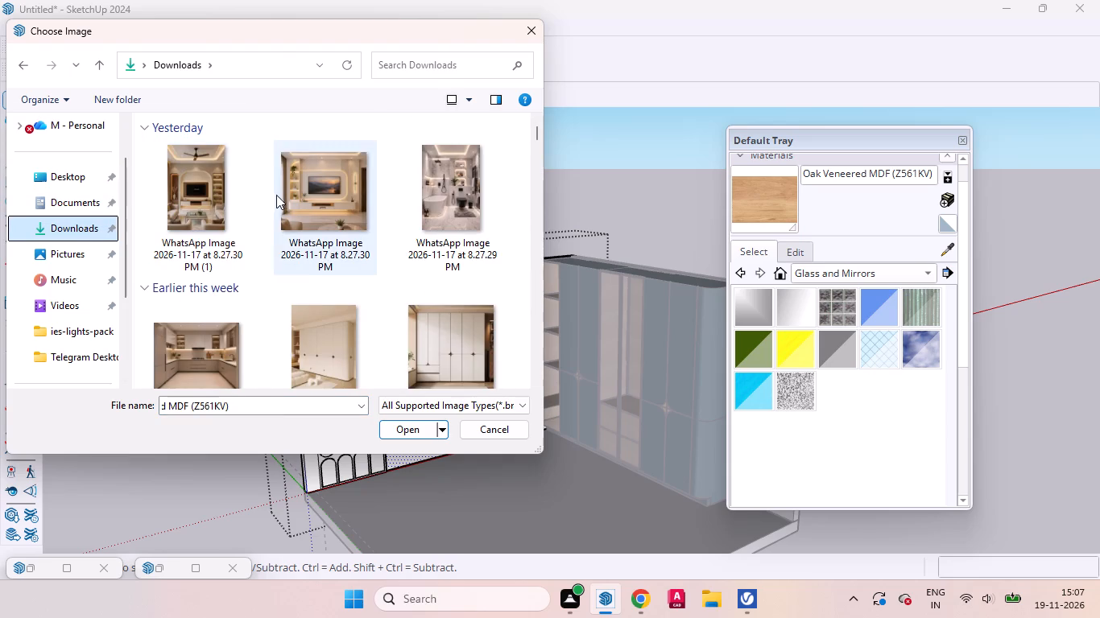
scroll(275, 196, "down", 7)
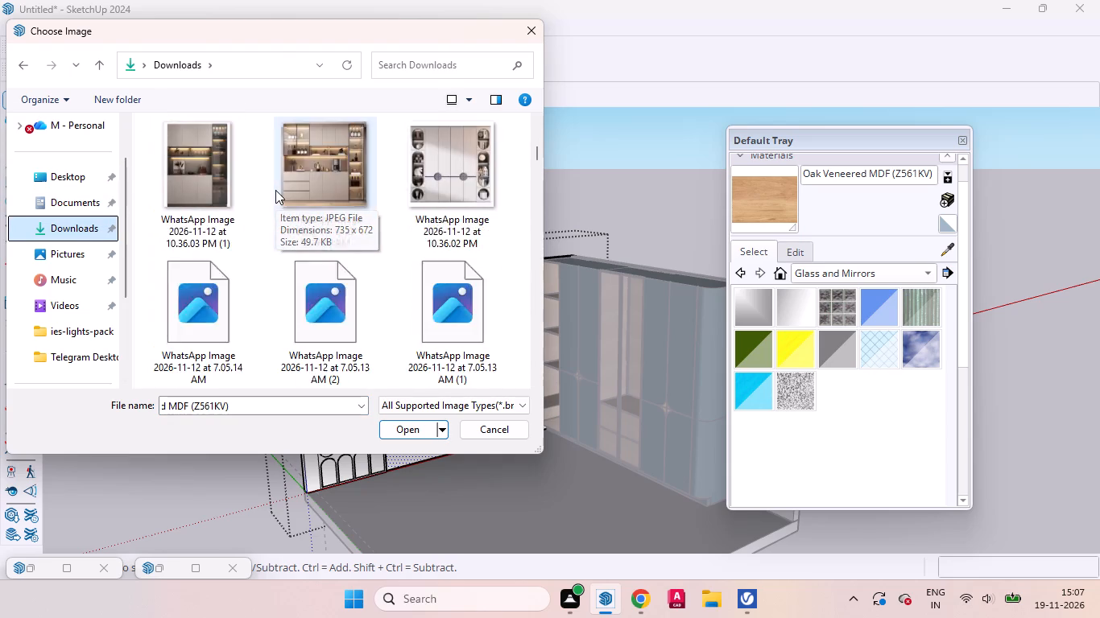
scroll(275, 190, "down", 16)
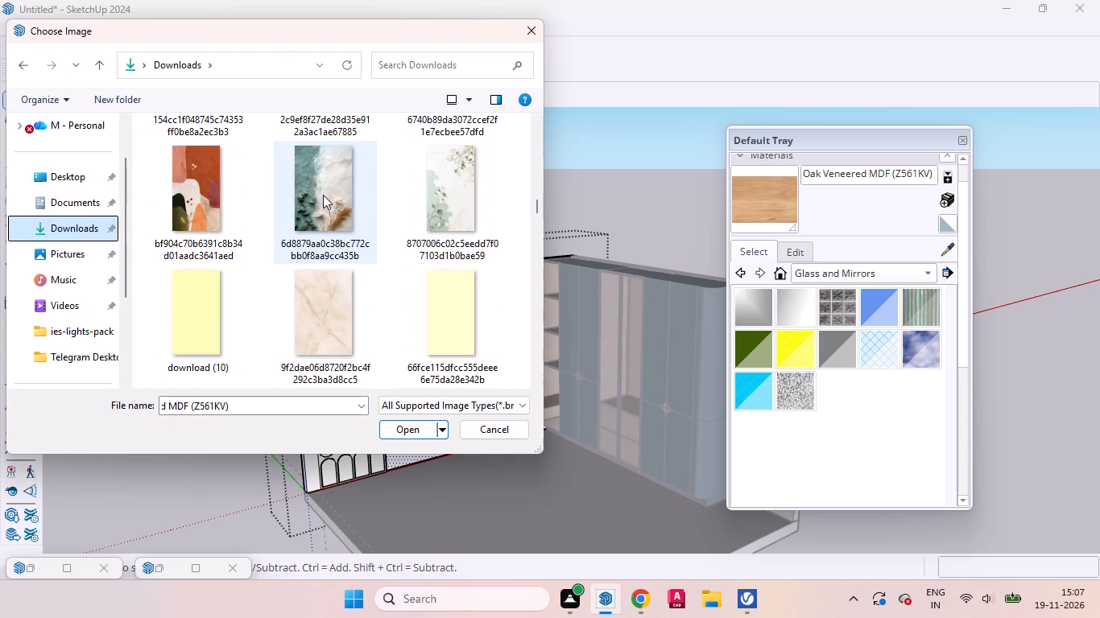
scroll(323, 195, "up", 2)
scroll(323, 194, "down", 2)
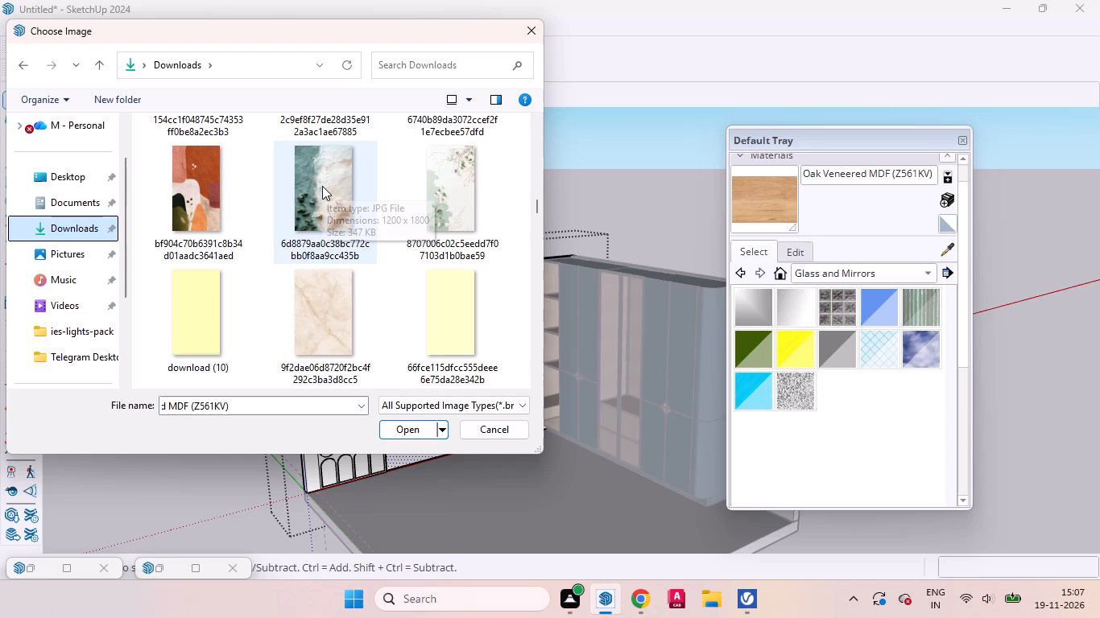
left_click(322, 186)
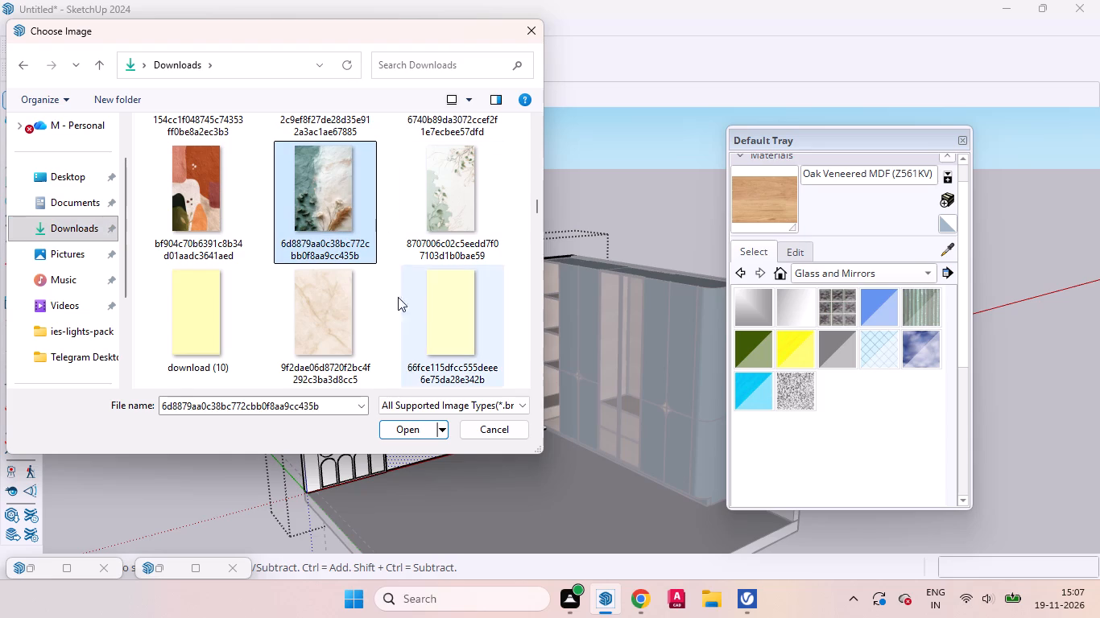
left_click(413, 426)
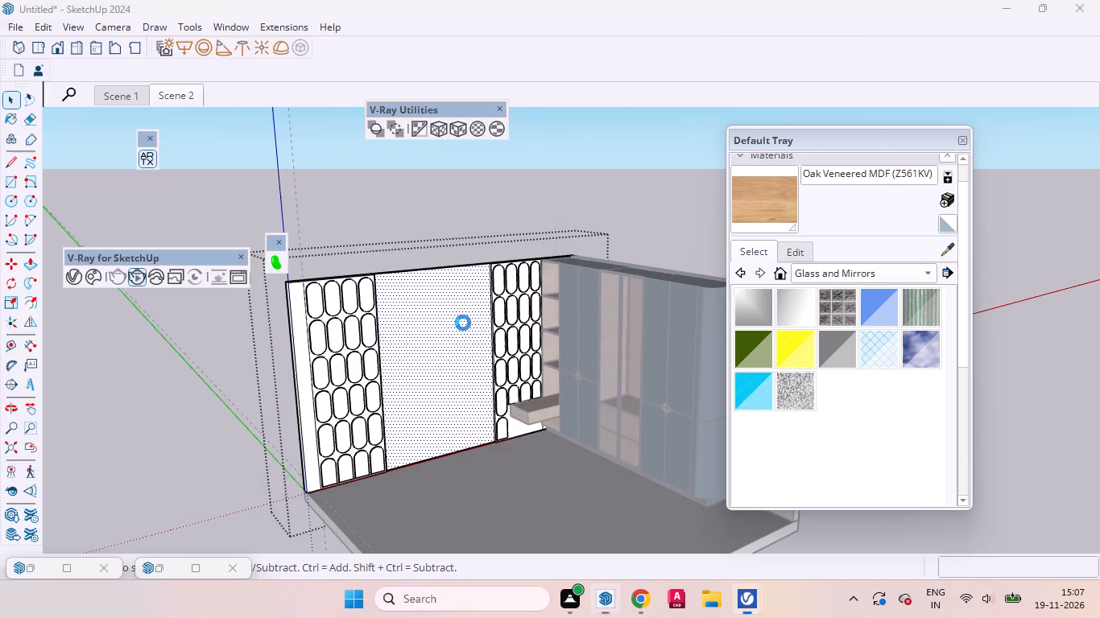
left_click(730, 489)
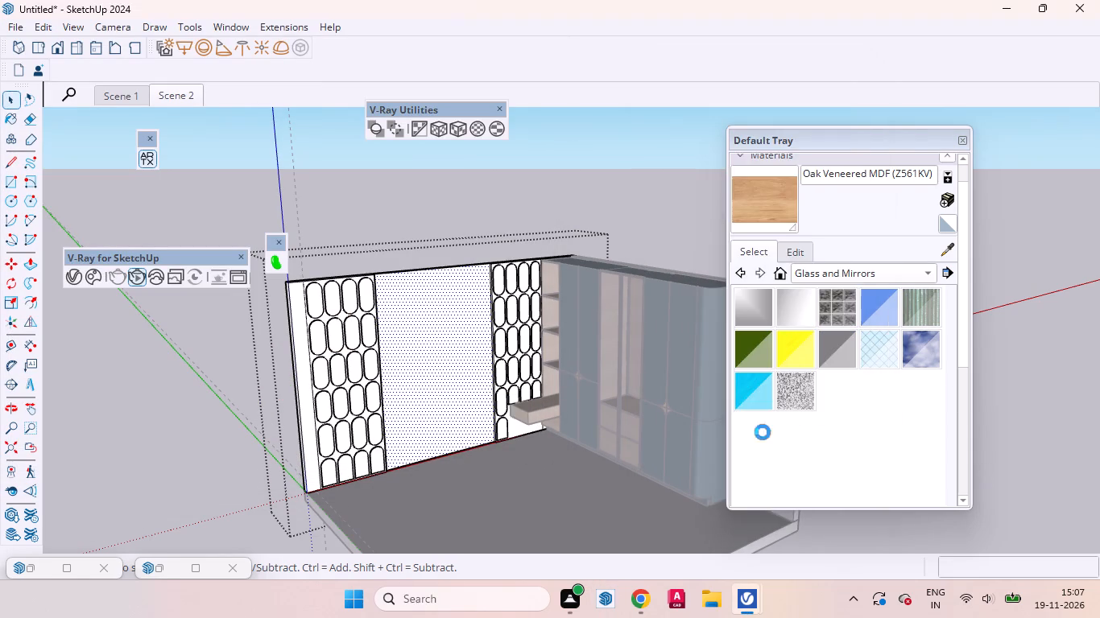
Paint the blank face between the two grids with the floral material, fit it with V-Ray's tri-planar projection, and leave the wall group.
left_click(449, 373)
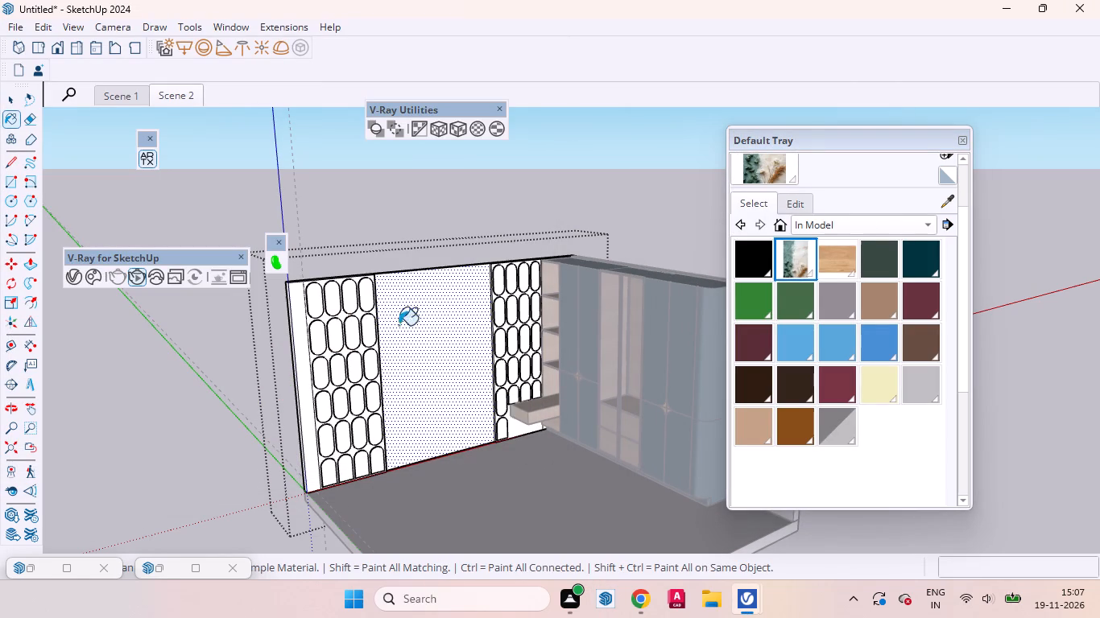
left_click(455, 124)
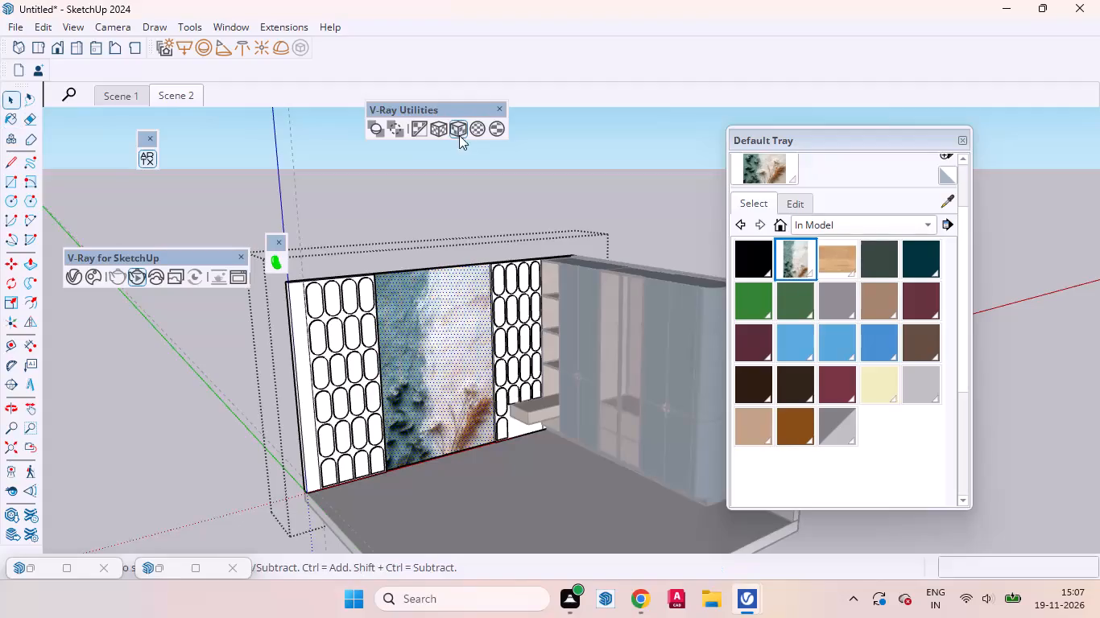
triple_click(479, 192)
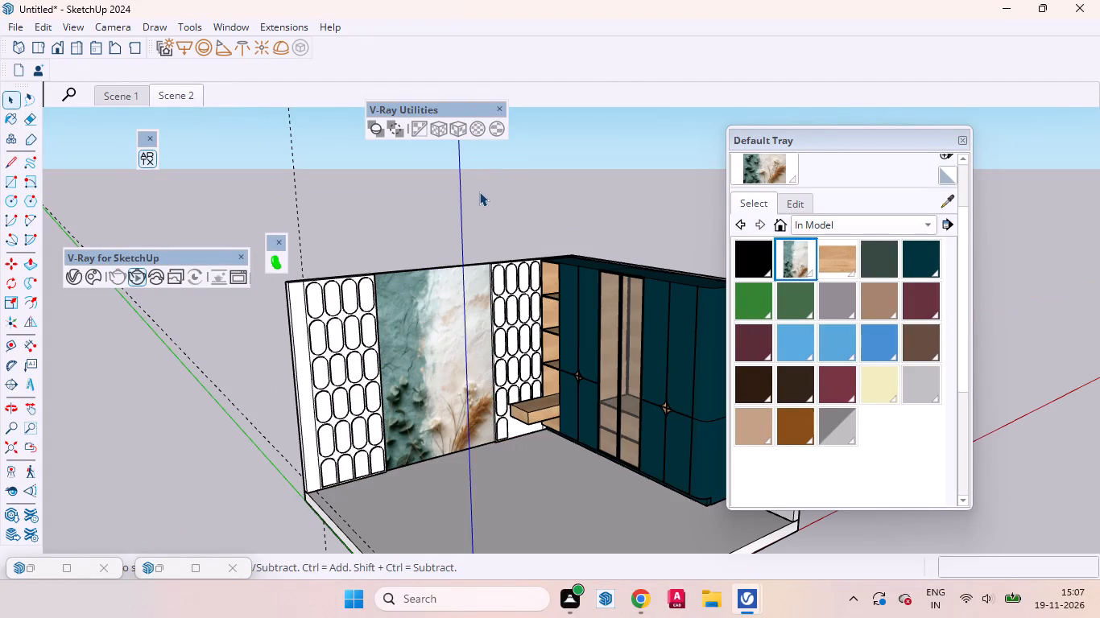
Create a material from the tropical palm-and-sunset image 2ef18428540b06806b2929ae96f0c24c in Downloads.
middle_click_drag(507, 284, 348, 279)
scroll(362, 317, "up", 4)
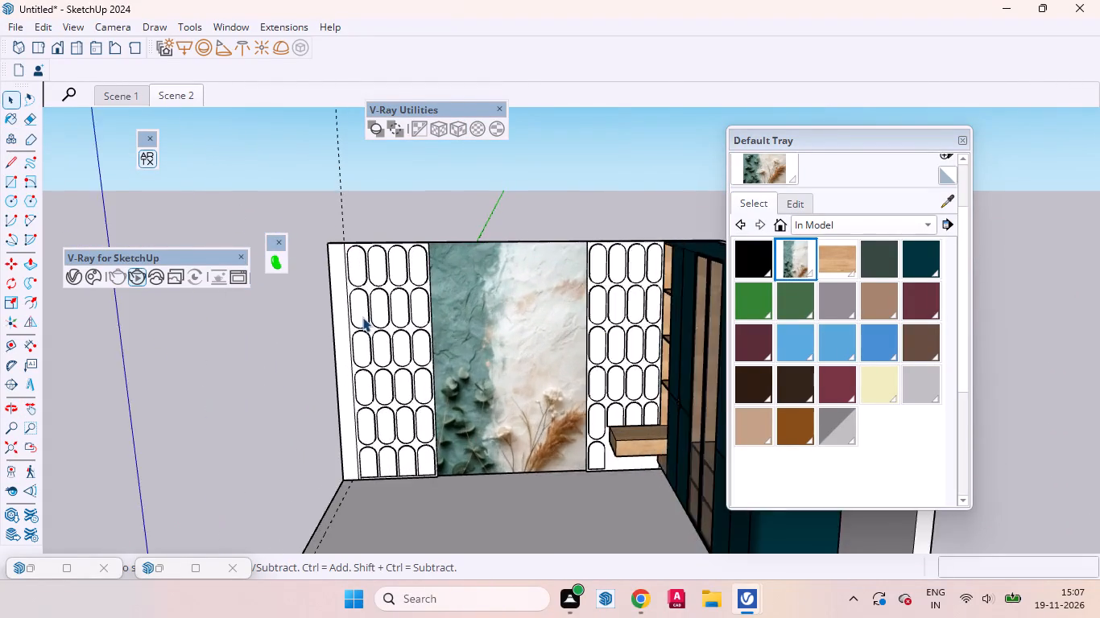
scroll(362, 317, "up", 9)
middle_click_drag(519, 389, 602, 398)
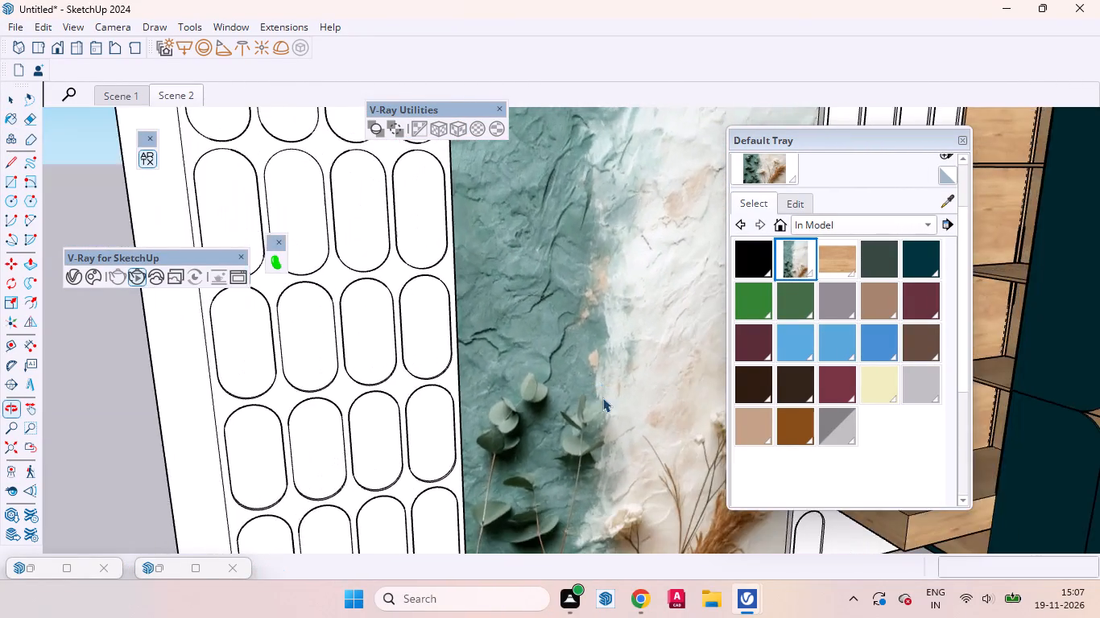
scroll(598, 401, "down", 20)
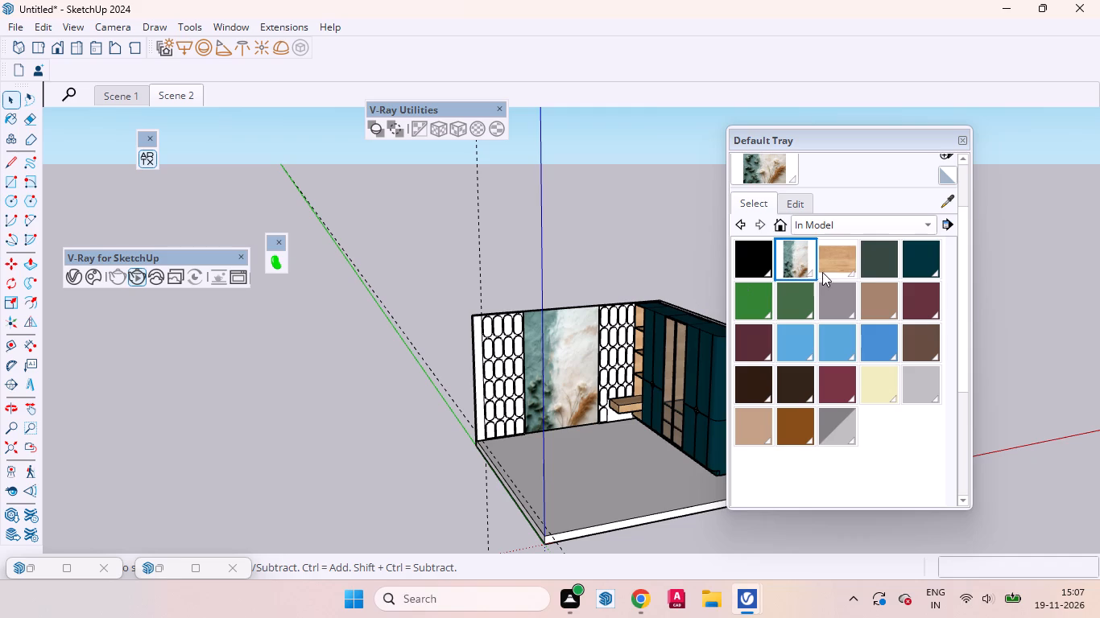
scroll(942, 171, "up", 1)
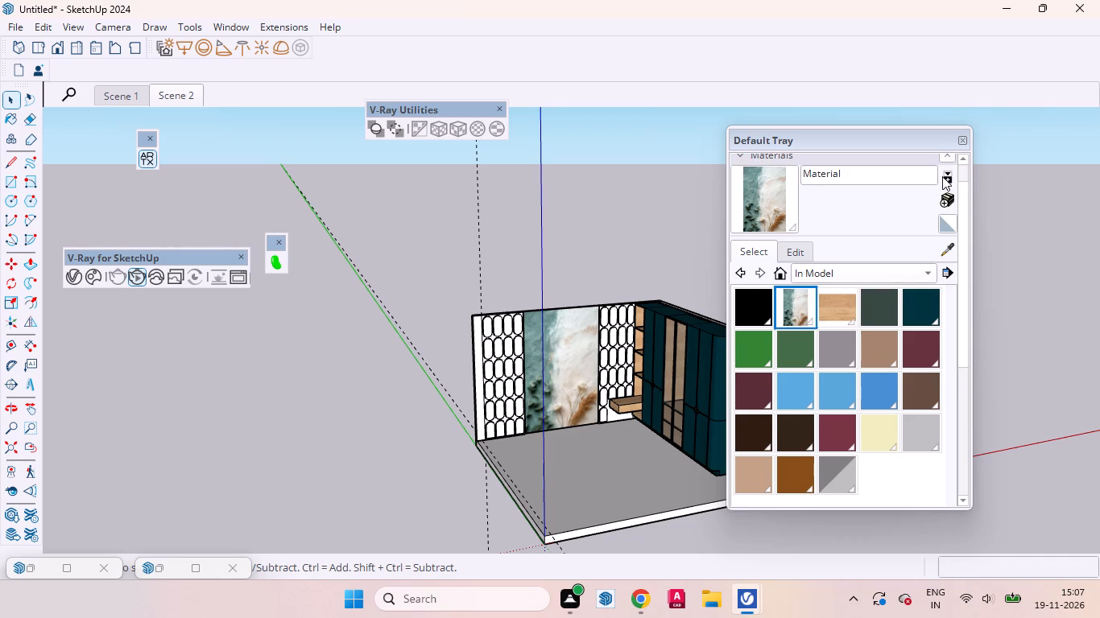
left_click(945, 203)
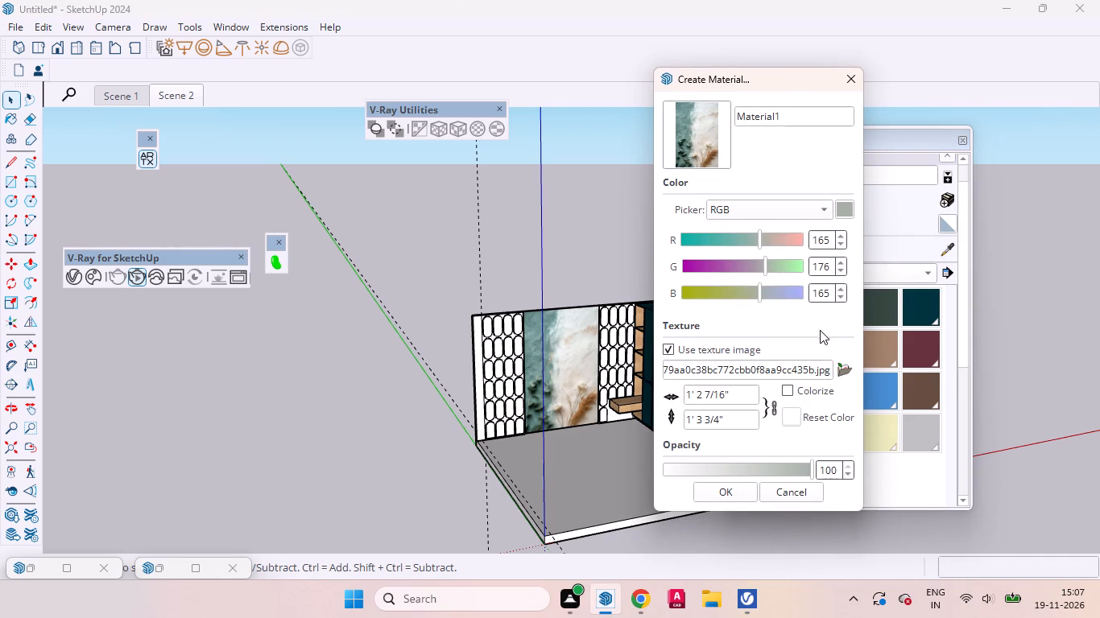
left_click(842, 369)
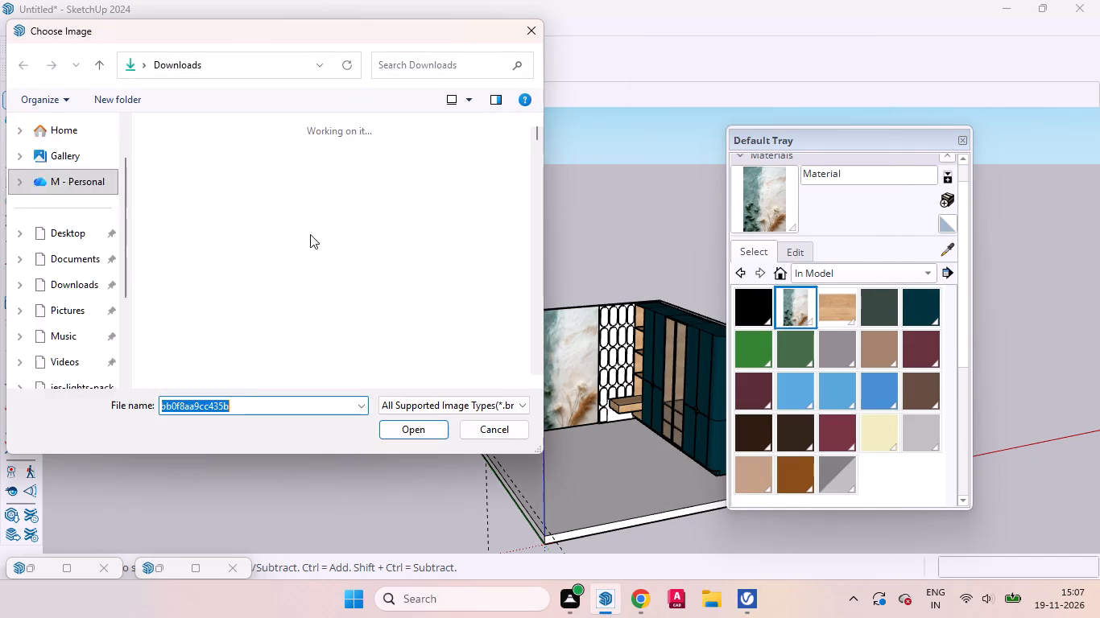
left_click(73, 229)
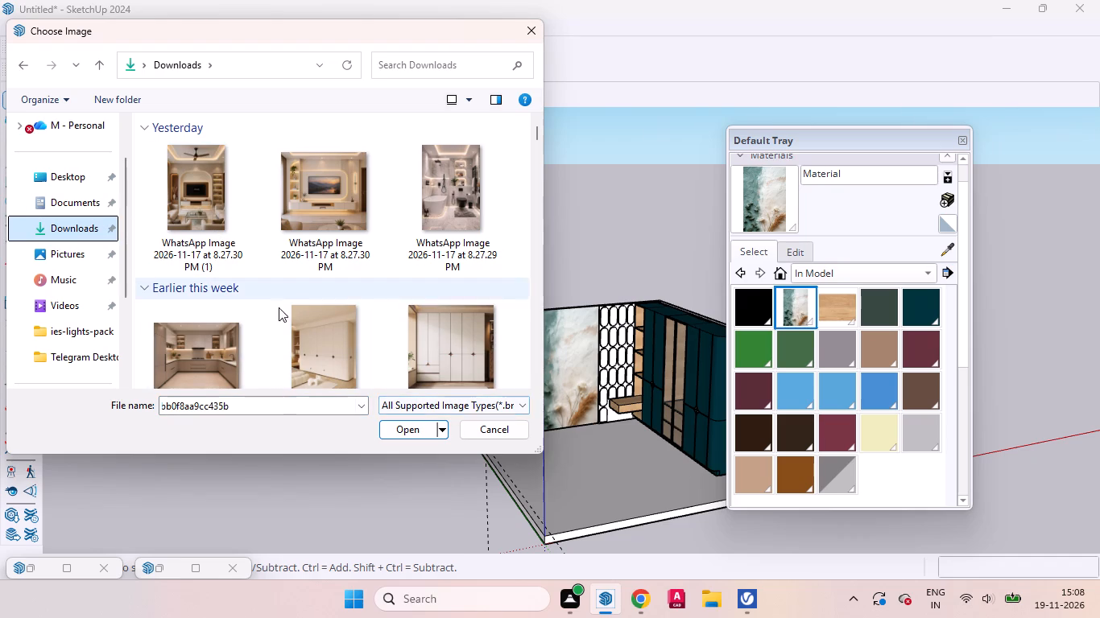
scroll(328, 270, "down", 8)
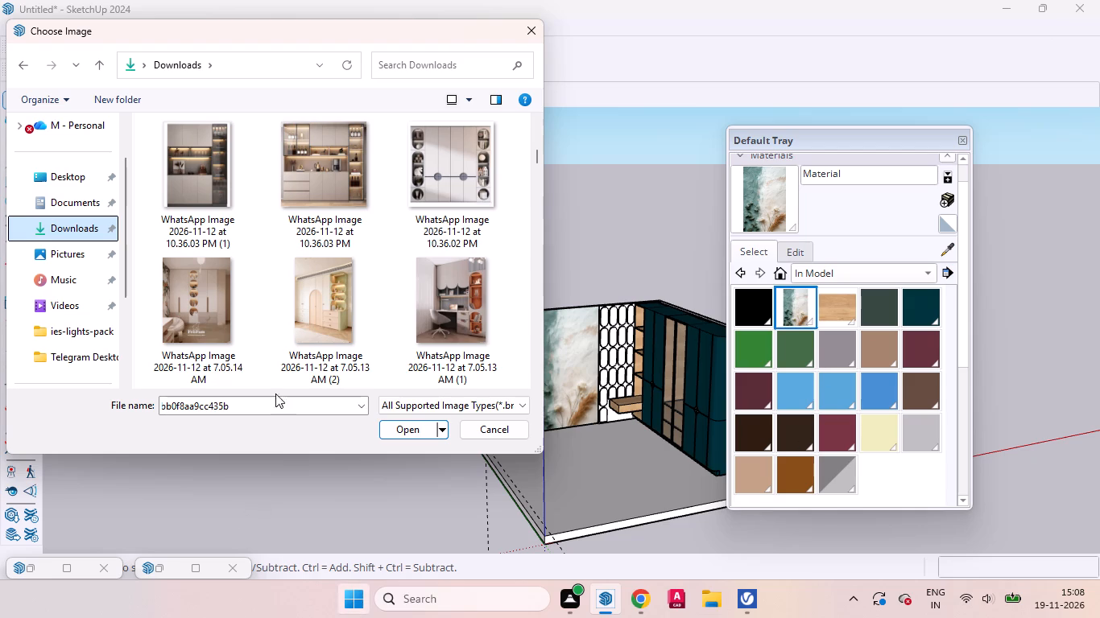
scroll(276, 288, "down", 7)
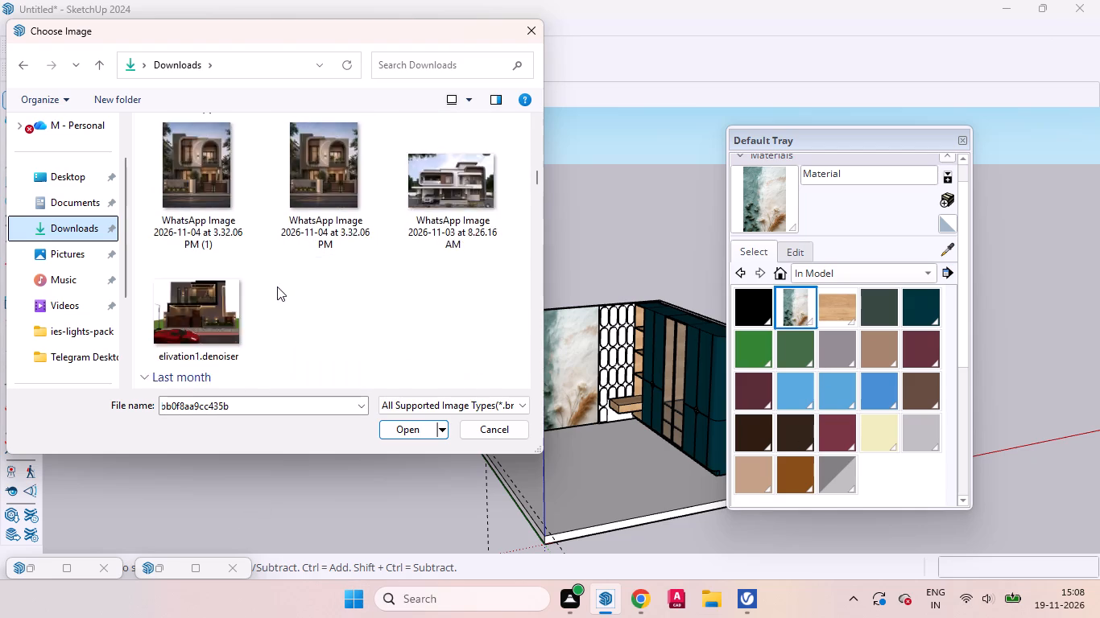
scroll(277, 286, "down", 7)
scroll(275, 286, "up", 2)
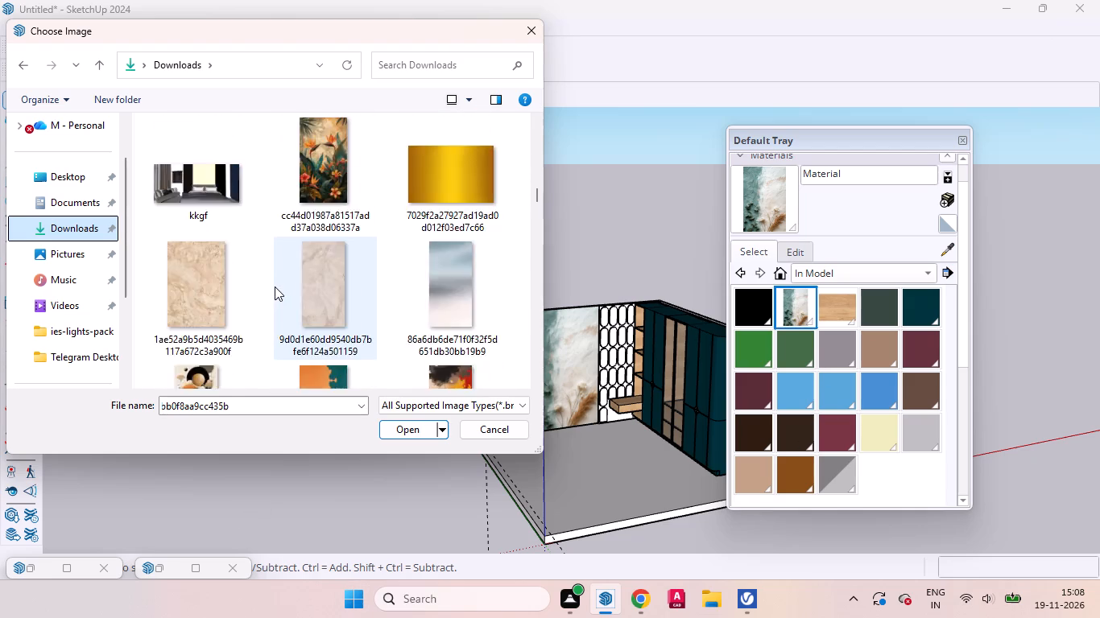
scroll(275, 286, "up", 2)
scroll(275, 286, "down", 5)
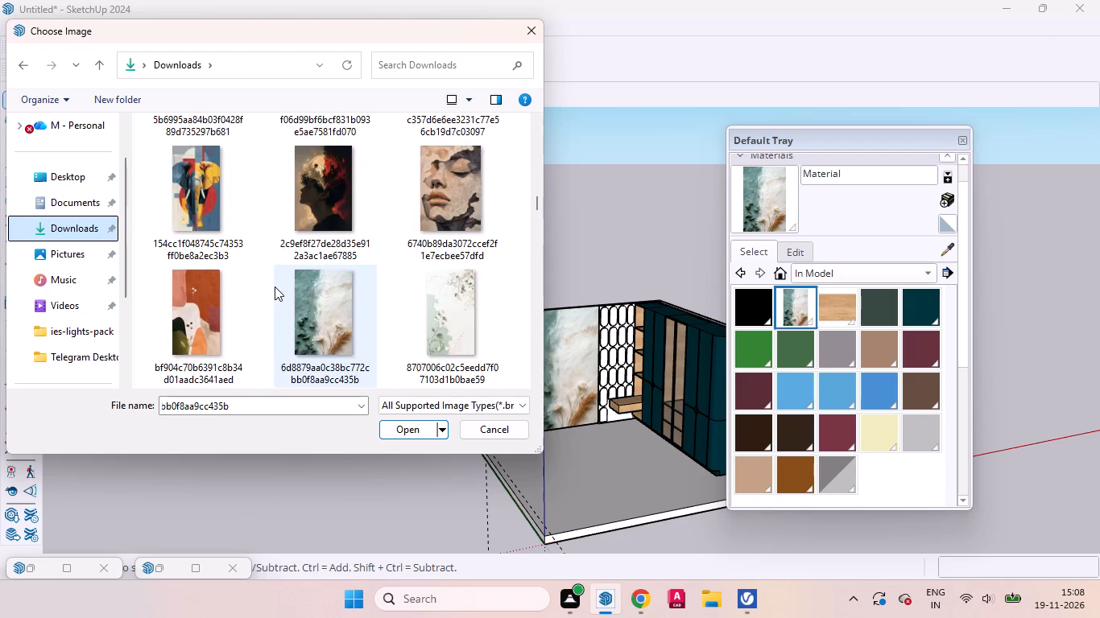
scroll(275, 286, "down", 5)
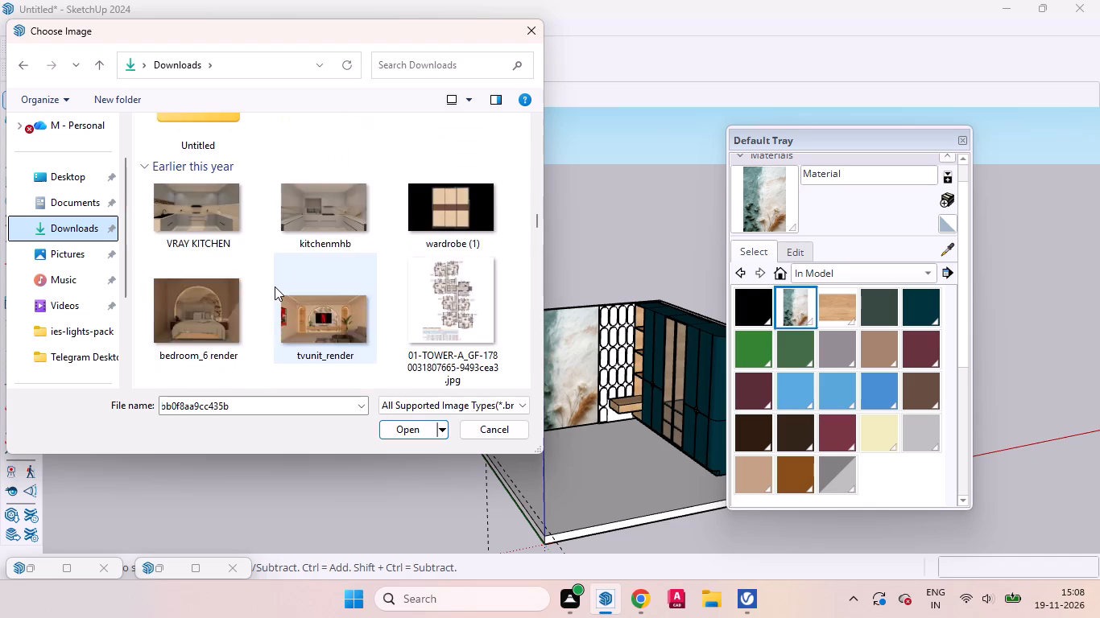
scroll(275, 286, "down", 8)
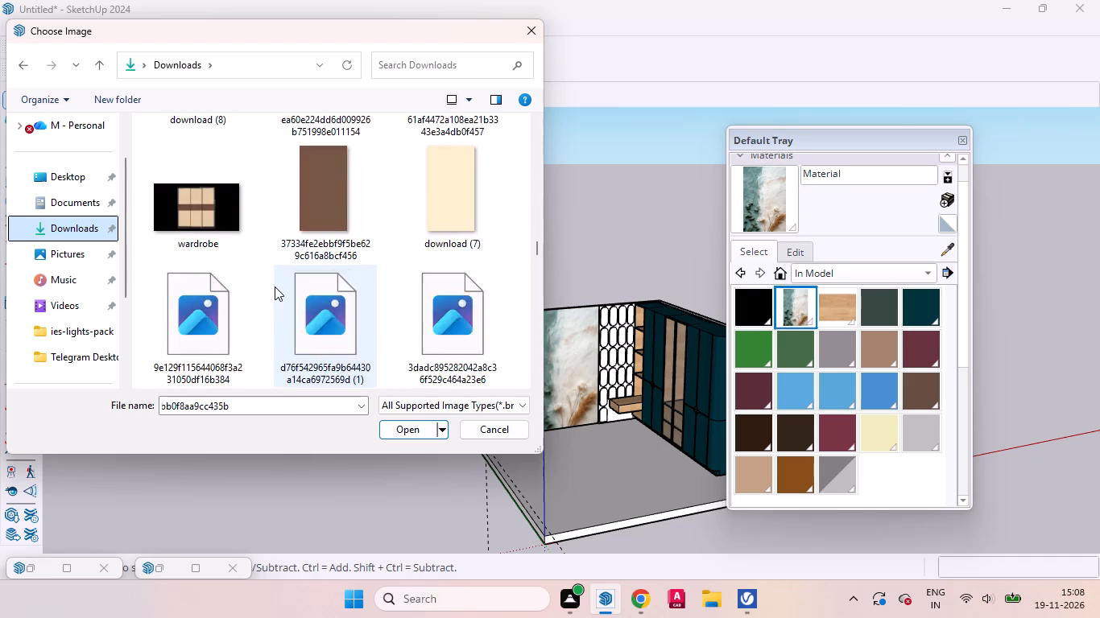
scroll(275, 286, "down", 3)
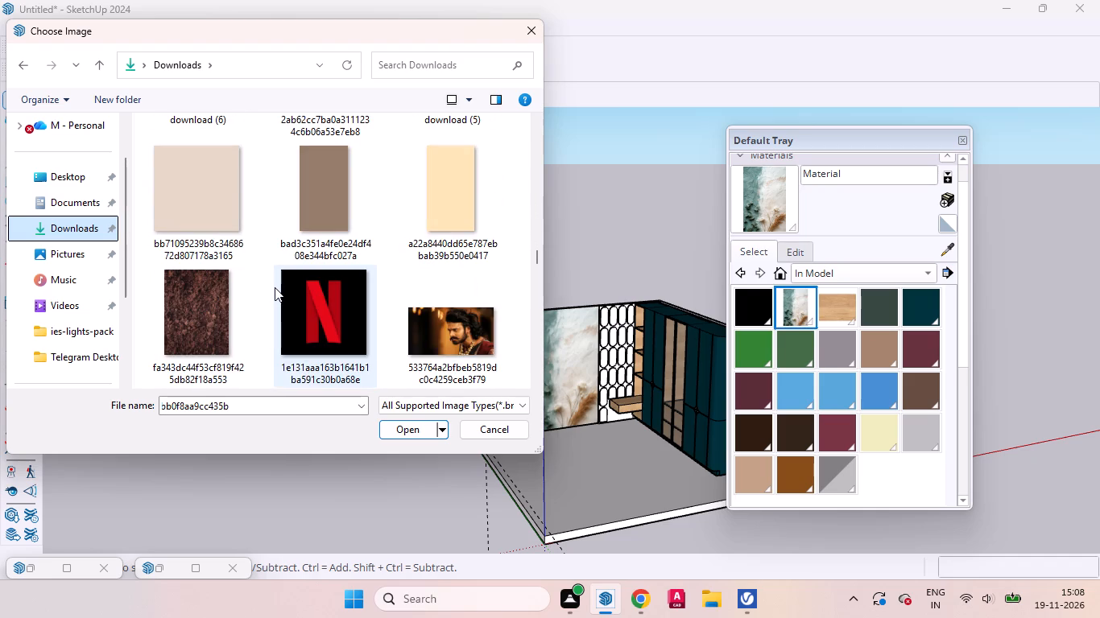
scroll(274, 288, "down", 6)
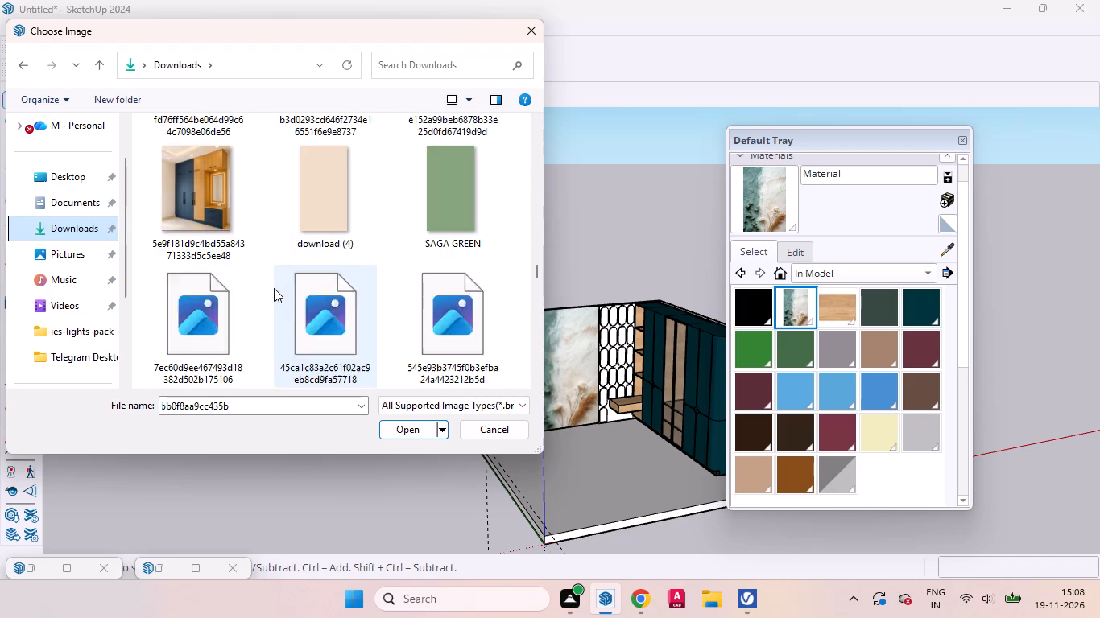
scroll(274, 288, "down", 3)
scroll(274, 288, "up", 1)
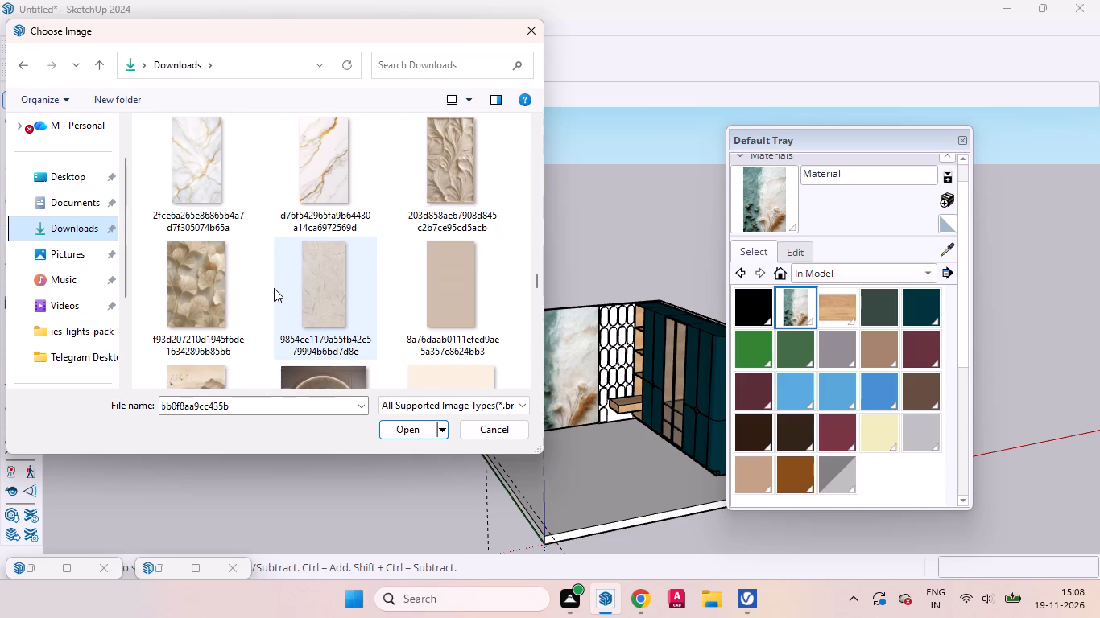
scroll(274, 288, "up", 1)
scroll(274, 288, "down", 1)
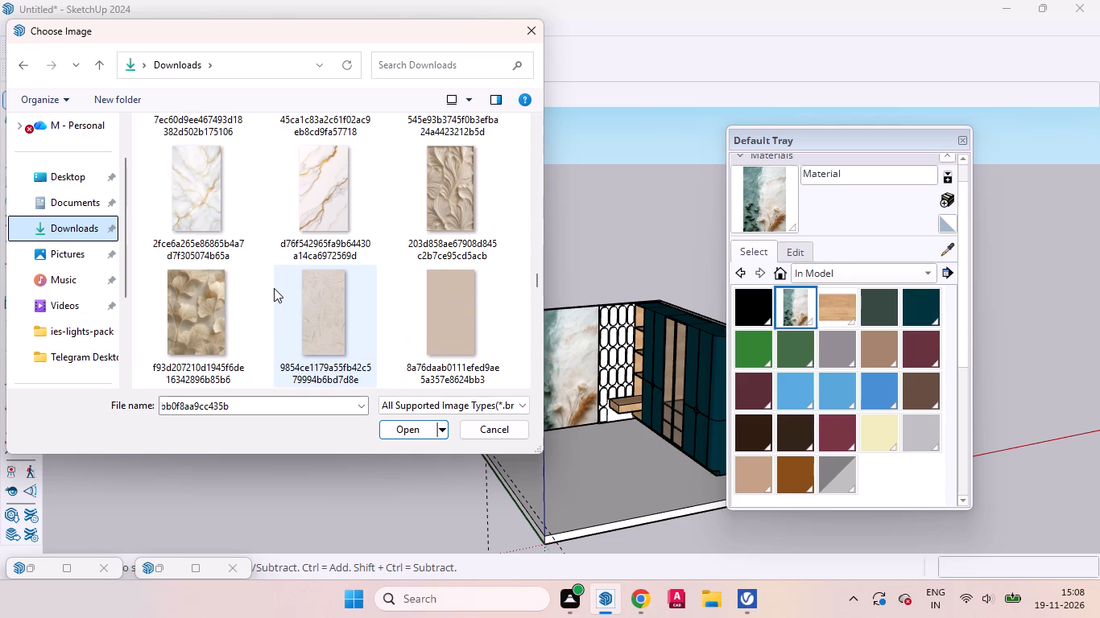
scroll(274, 288, "down", 3)
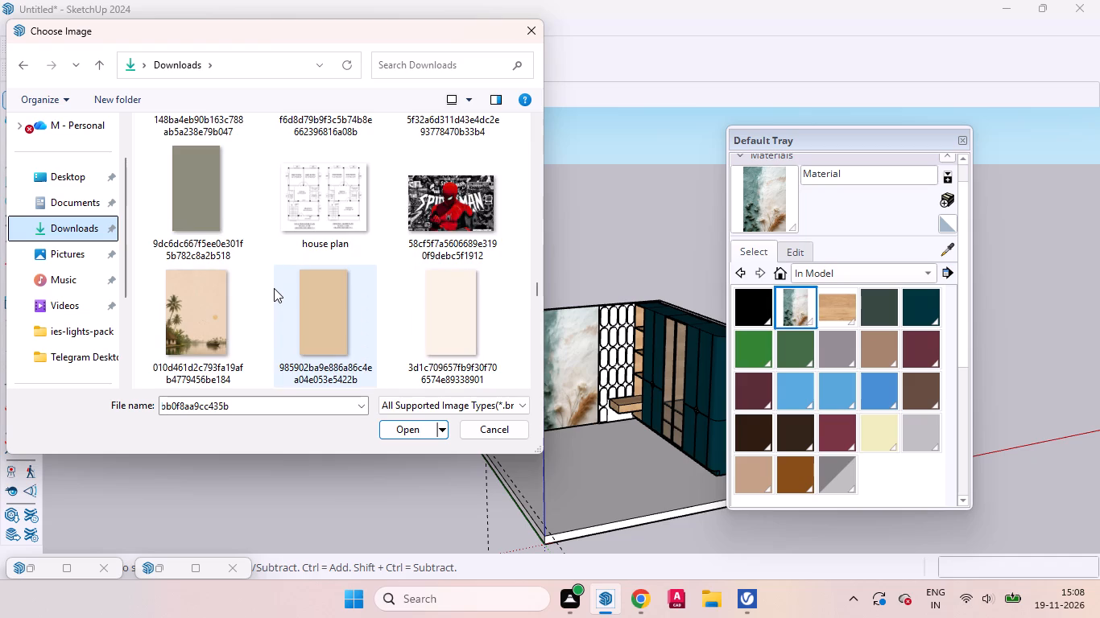
scroll(274, 288, "up", 1)
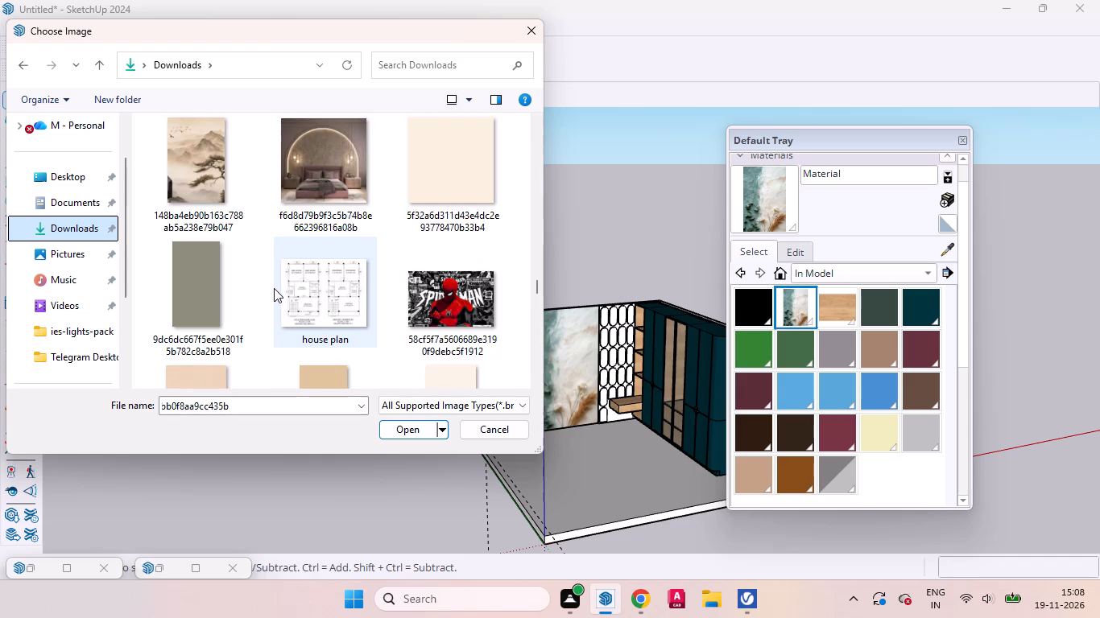
scroll(274, 288, "down", 1)
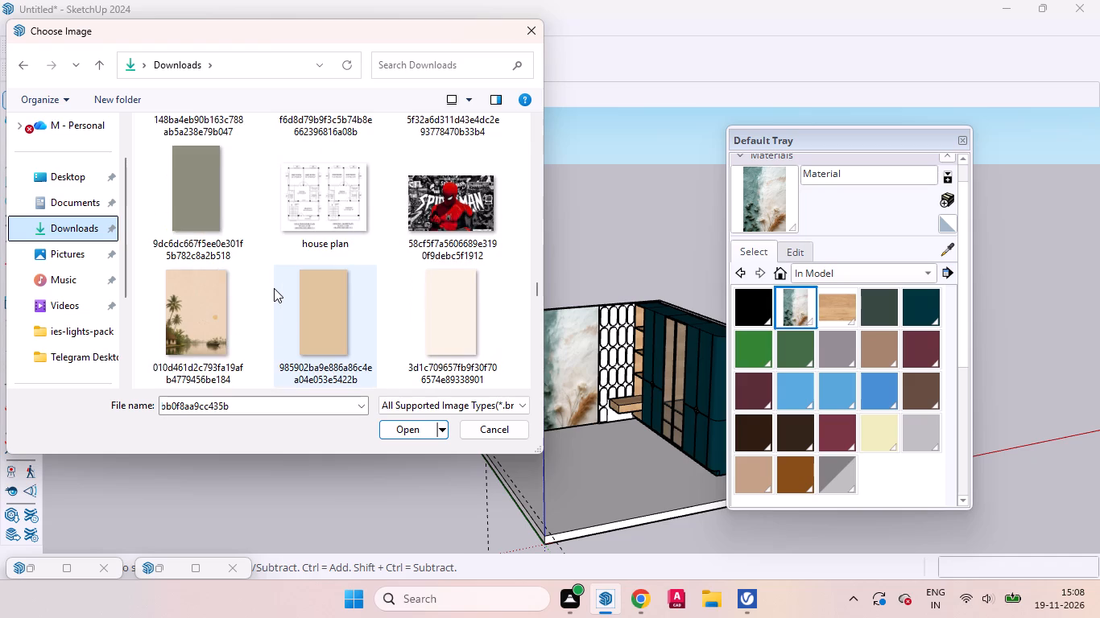
scroll(274, 288, "up", 1)
scroll(274, 288, "down", 4)
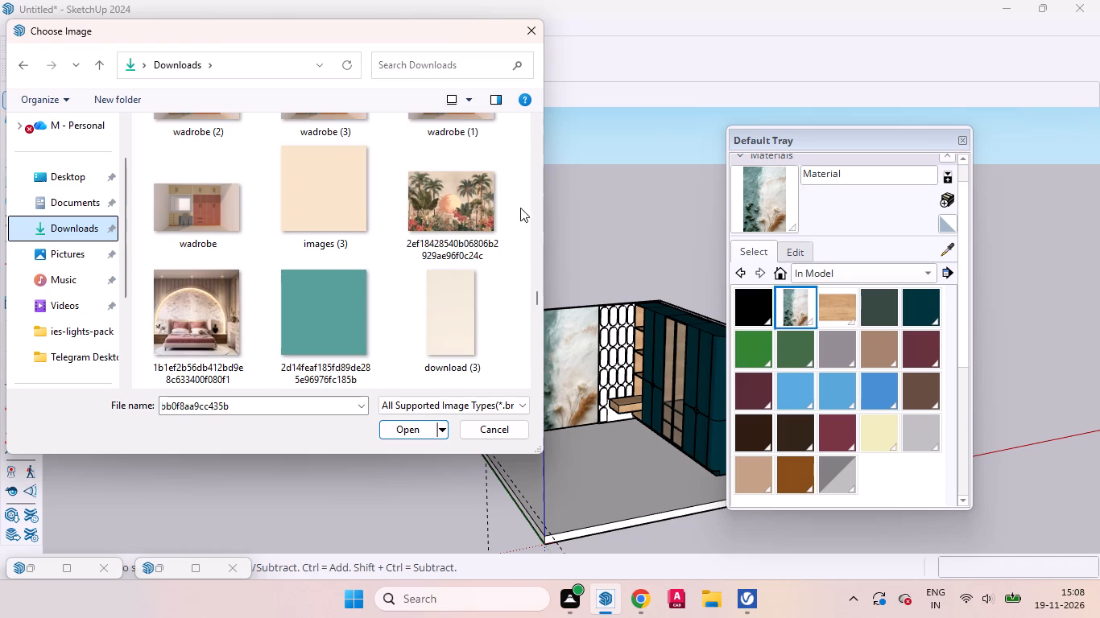
left_click(469, 204)
left_click(411, 426)
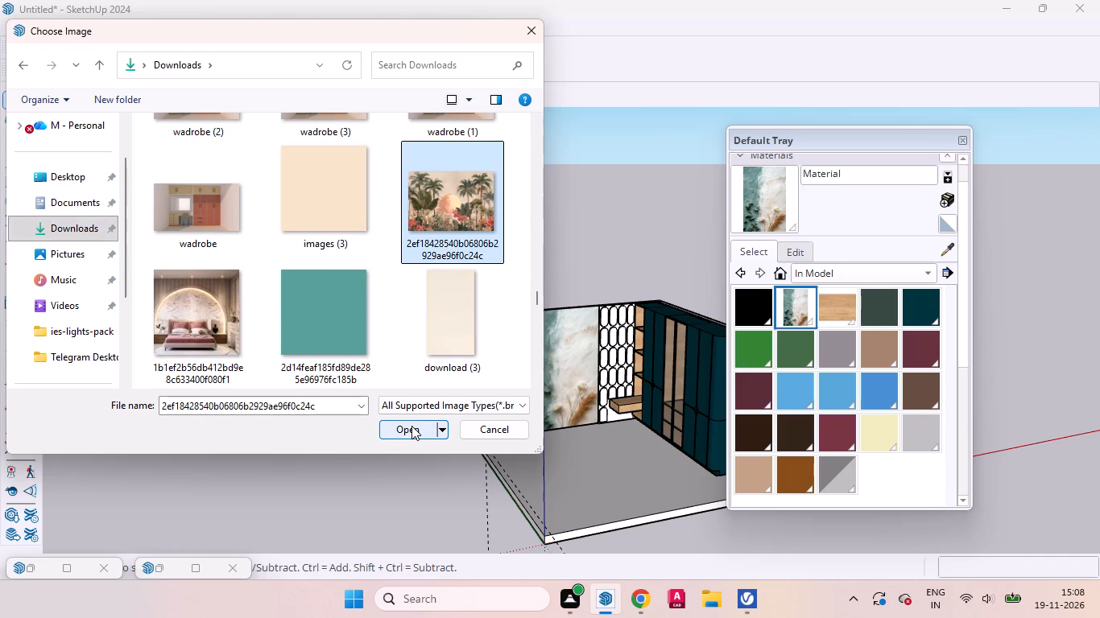
left_click(699, 489)
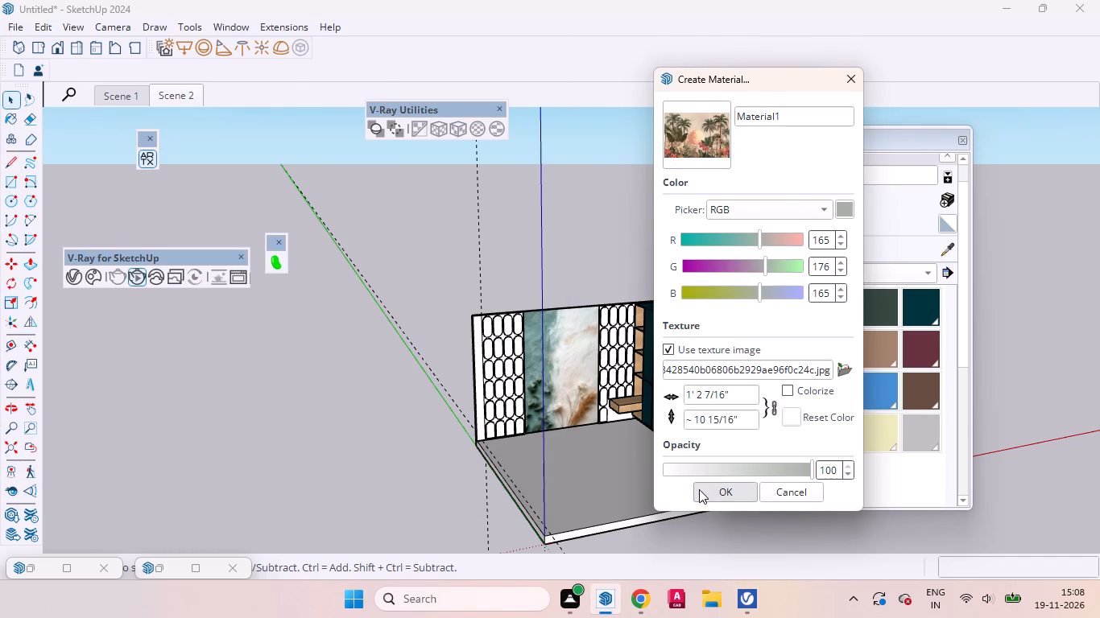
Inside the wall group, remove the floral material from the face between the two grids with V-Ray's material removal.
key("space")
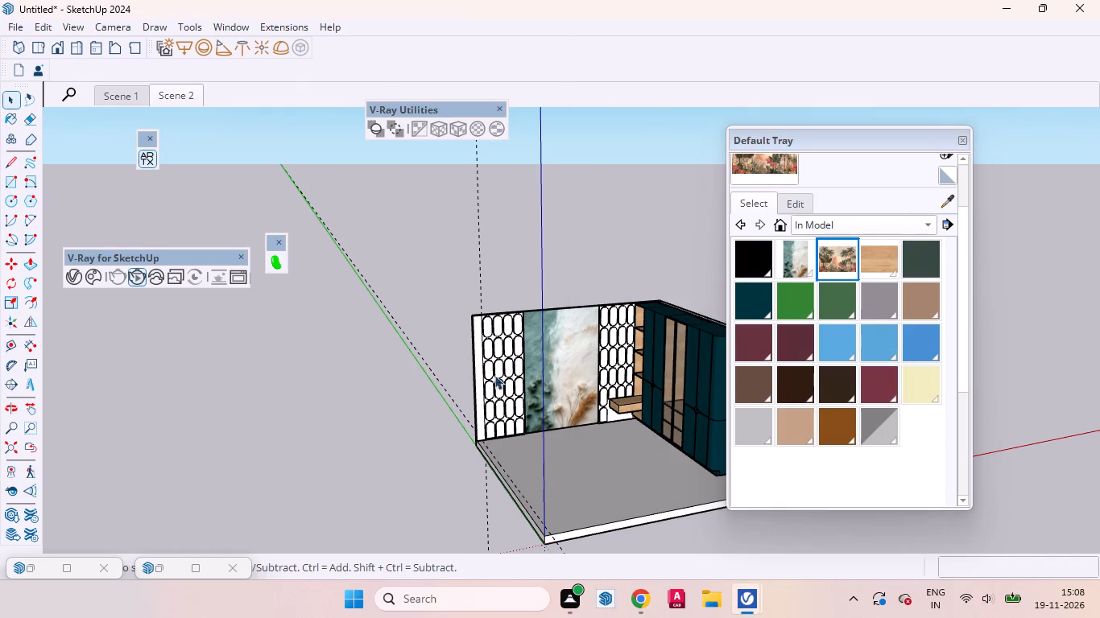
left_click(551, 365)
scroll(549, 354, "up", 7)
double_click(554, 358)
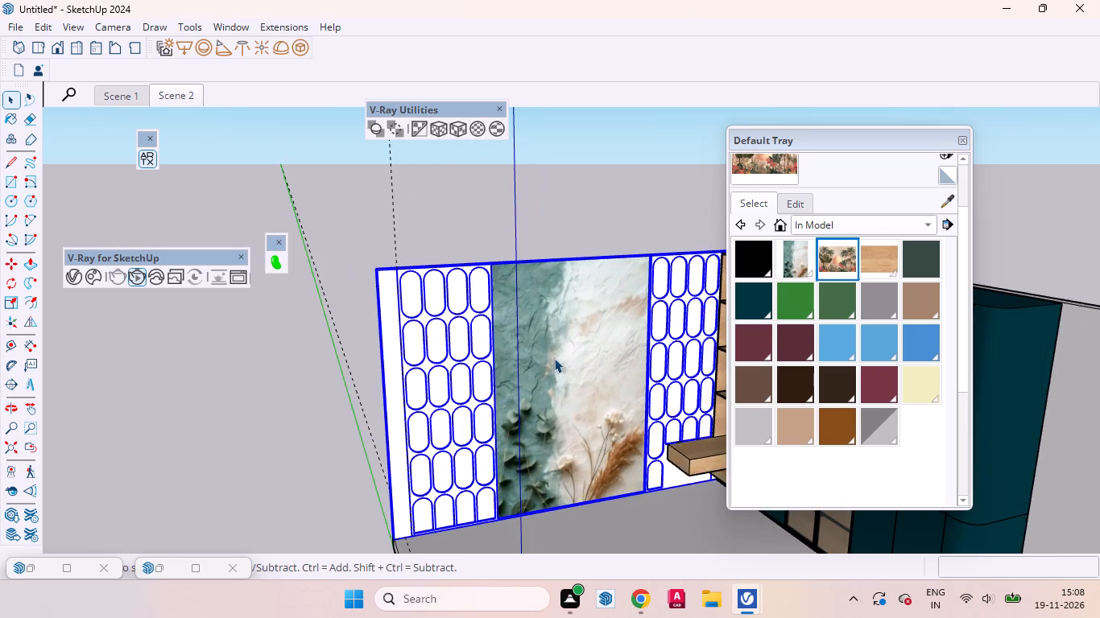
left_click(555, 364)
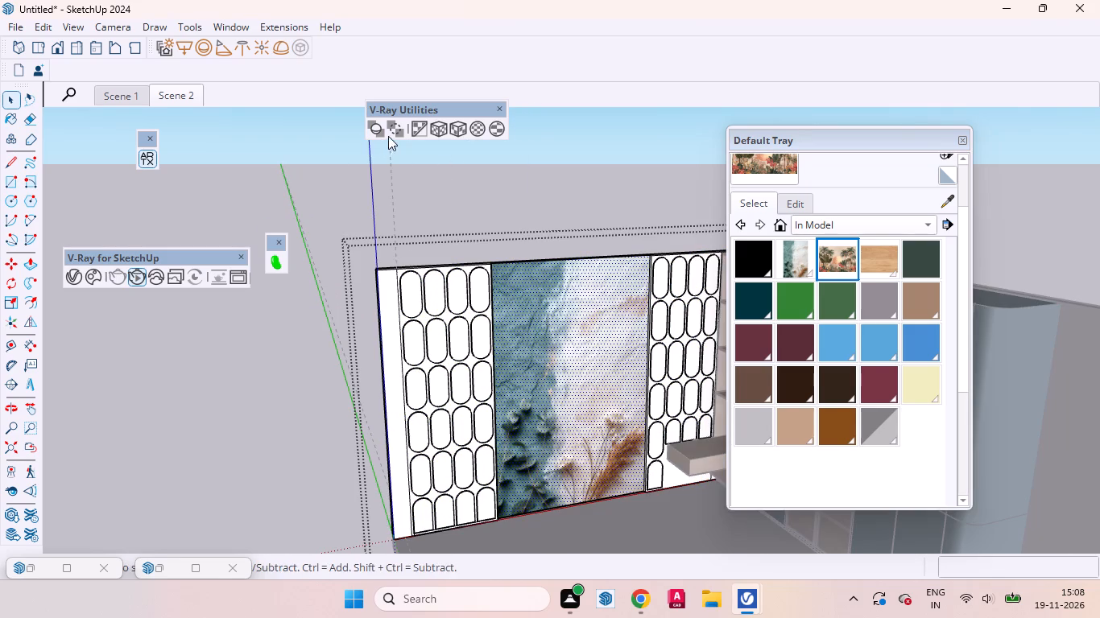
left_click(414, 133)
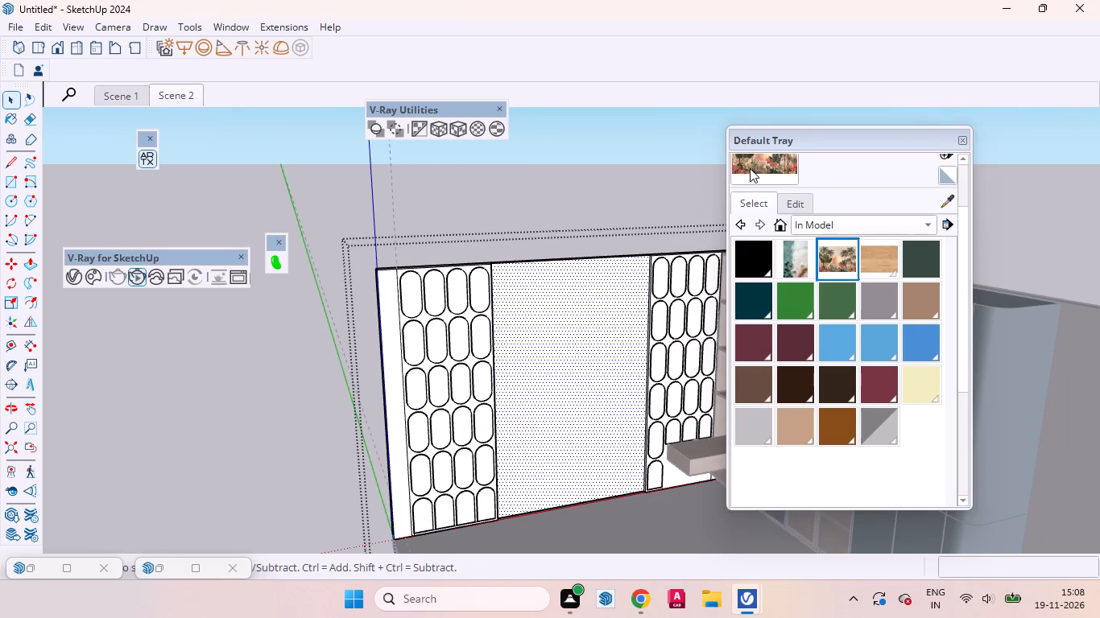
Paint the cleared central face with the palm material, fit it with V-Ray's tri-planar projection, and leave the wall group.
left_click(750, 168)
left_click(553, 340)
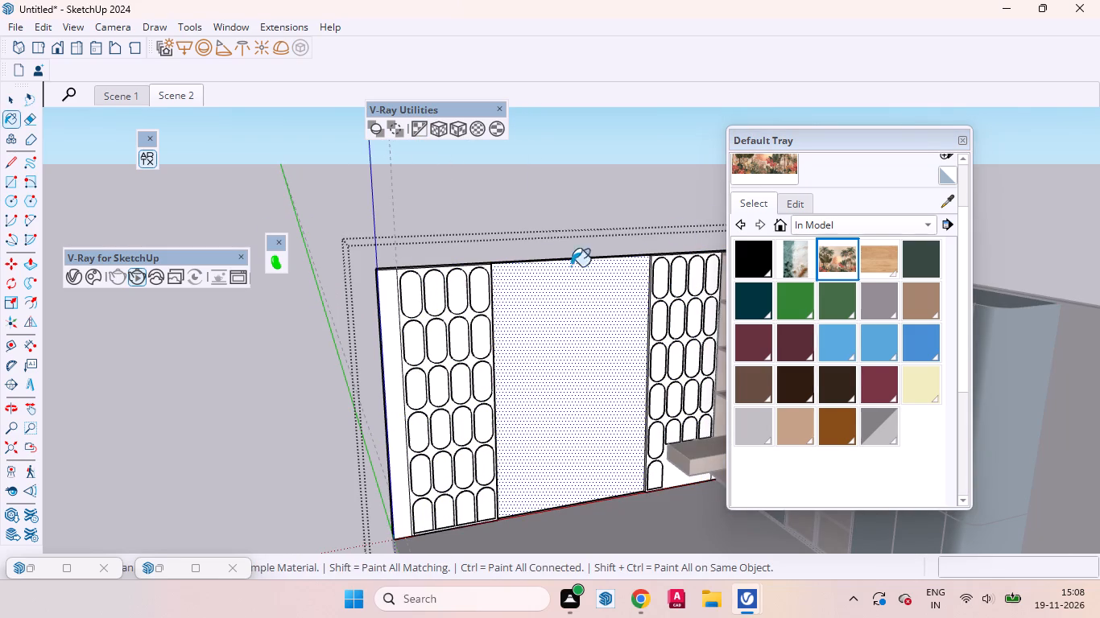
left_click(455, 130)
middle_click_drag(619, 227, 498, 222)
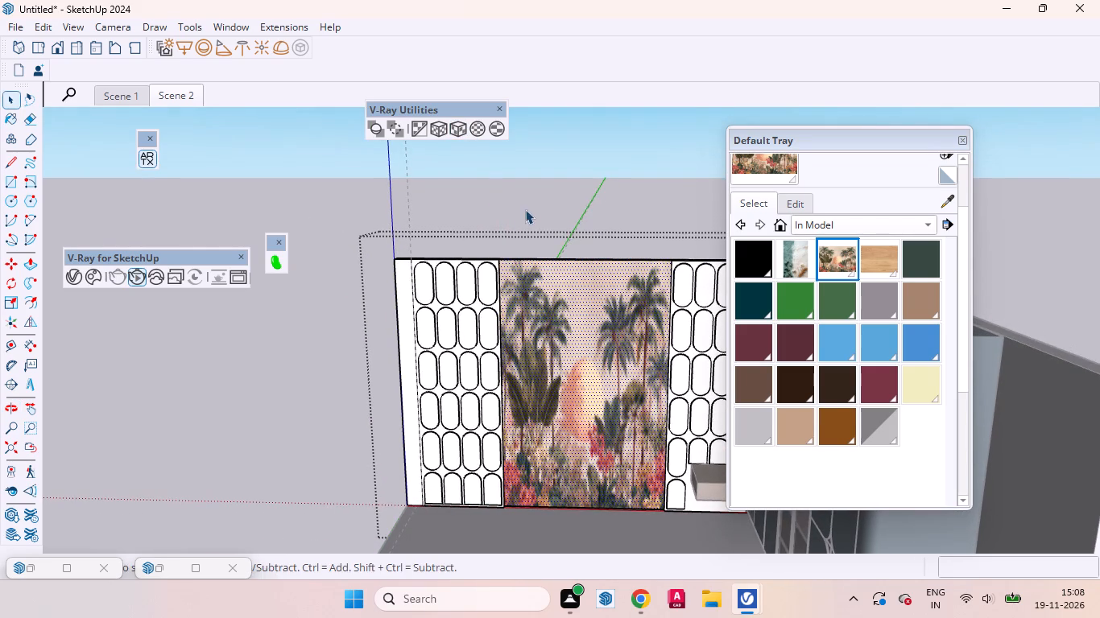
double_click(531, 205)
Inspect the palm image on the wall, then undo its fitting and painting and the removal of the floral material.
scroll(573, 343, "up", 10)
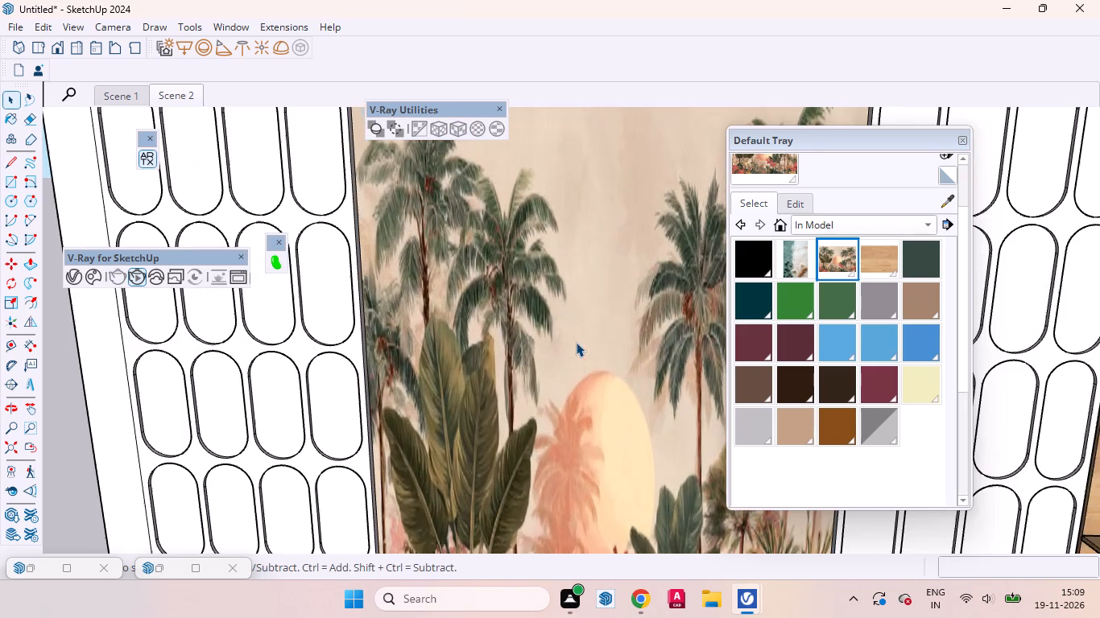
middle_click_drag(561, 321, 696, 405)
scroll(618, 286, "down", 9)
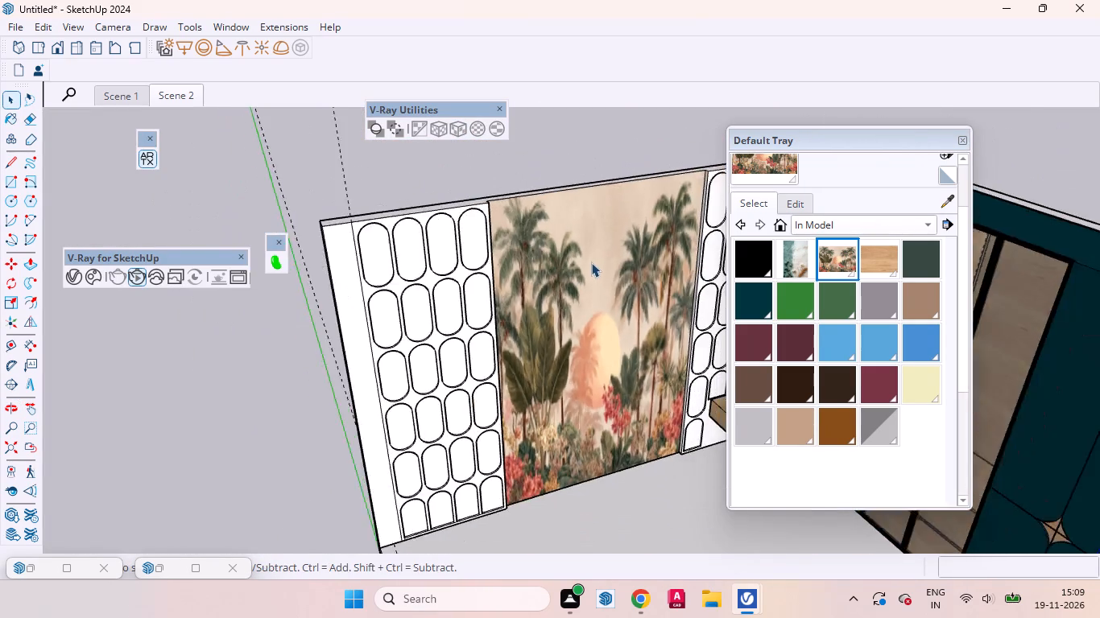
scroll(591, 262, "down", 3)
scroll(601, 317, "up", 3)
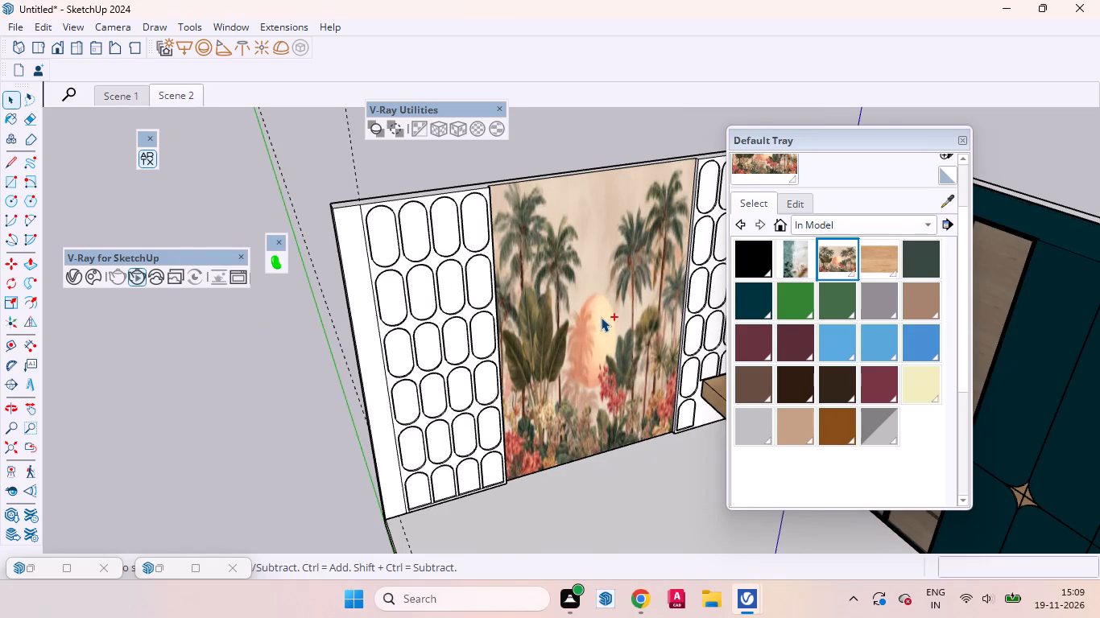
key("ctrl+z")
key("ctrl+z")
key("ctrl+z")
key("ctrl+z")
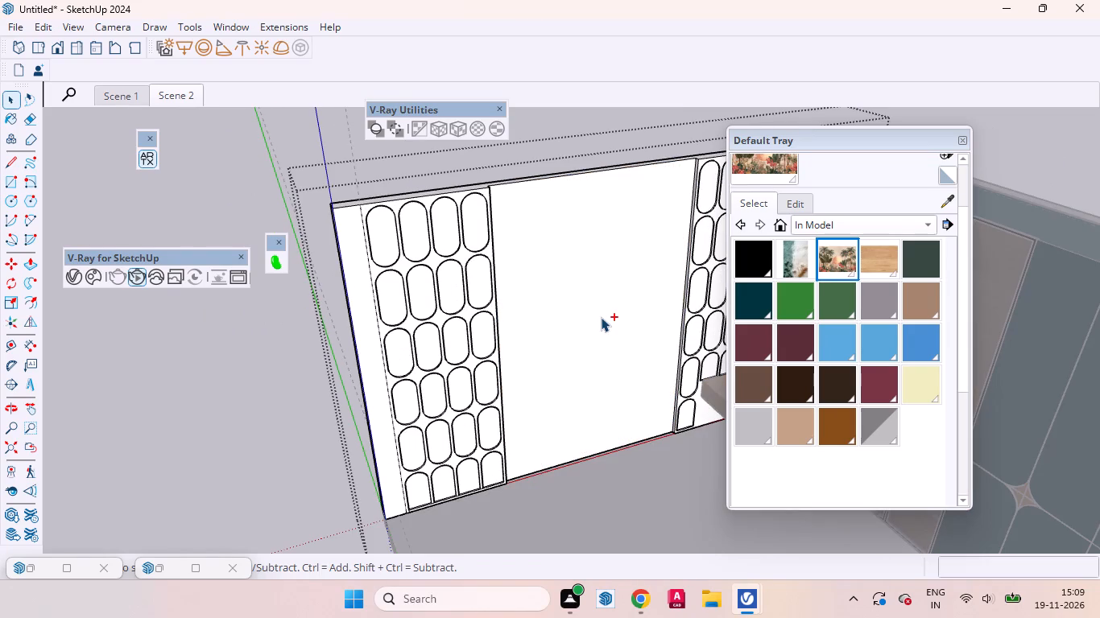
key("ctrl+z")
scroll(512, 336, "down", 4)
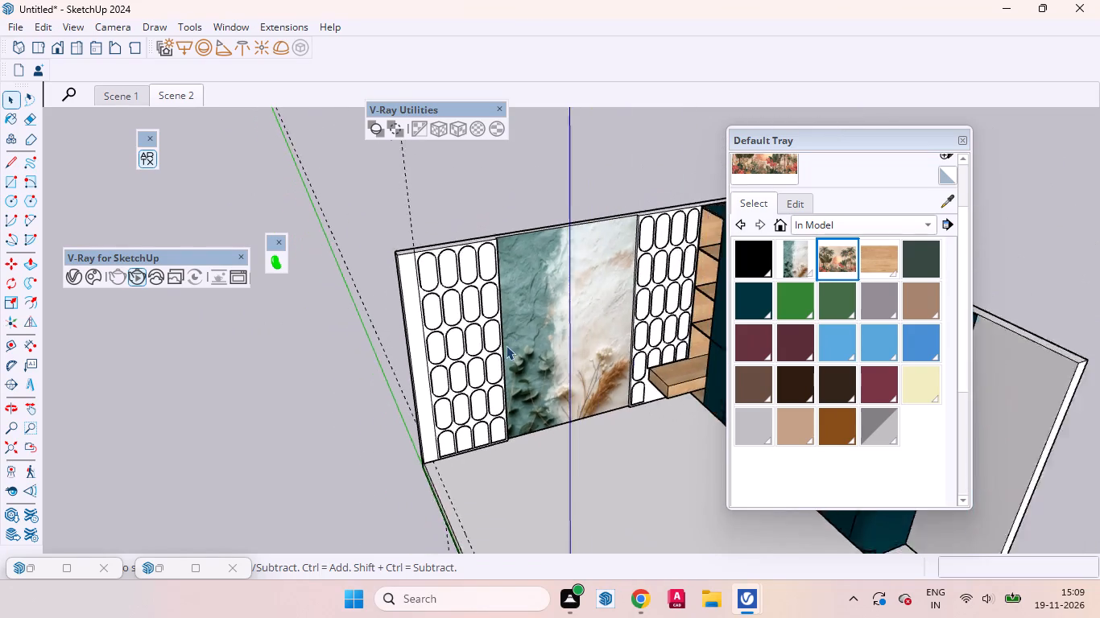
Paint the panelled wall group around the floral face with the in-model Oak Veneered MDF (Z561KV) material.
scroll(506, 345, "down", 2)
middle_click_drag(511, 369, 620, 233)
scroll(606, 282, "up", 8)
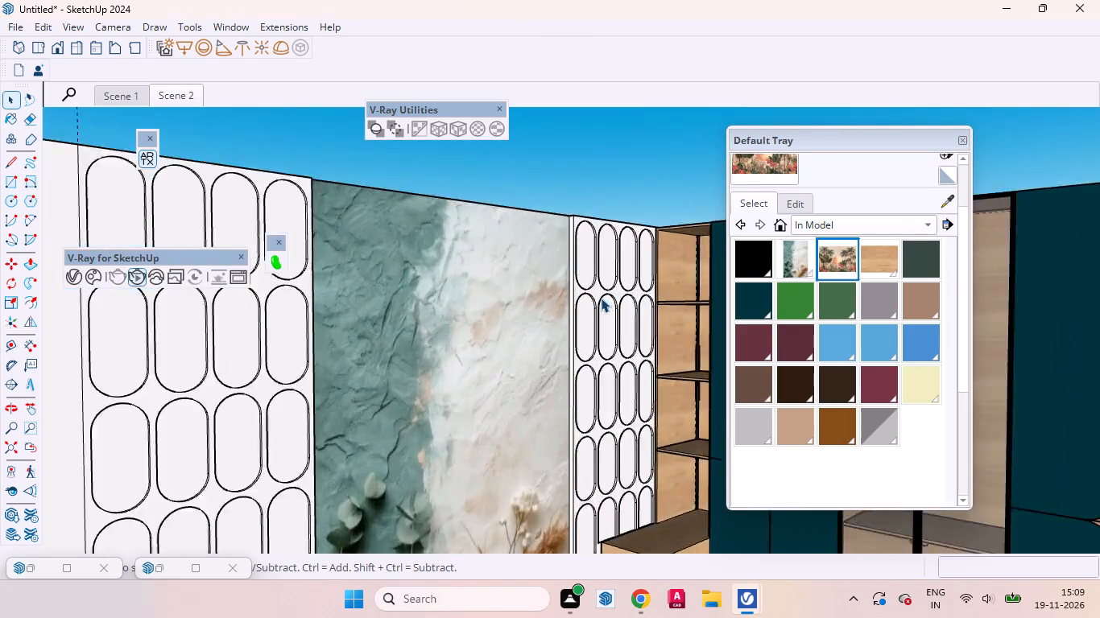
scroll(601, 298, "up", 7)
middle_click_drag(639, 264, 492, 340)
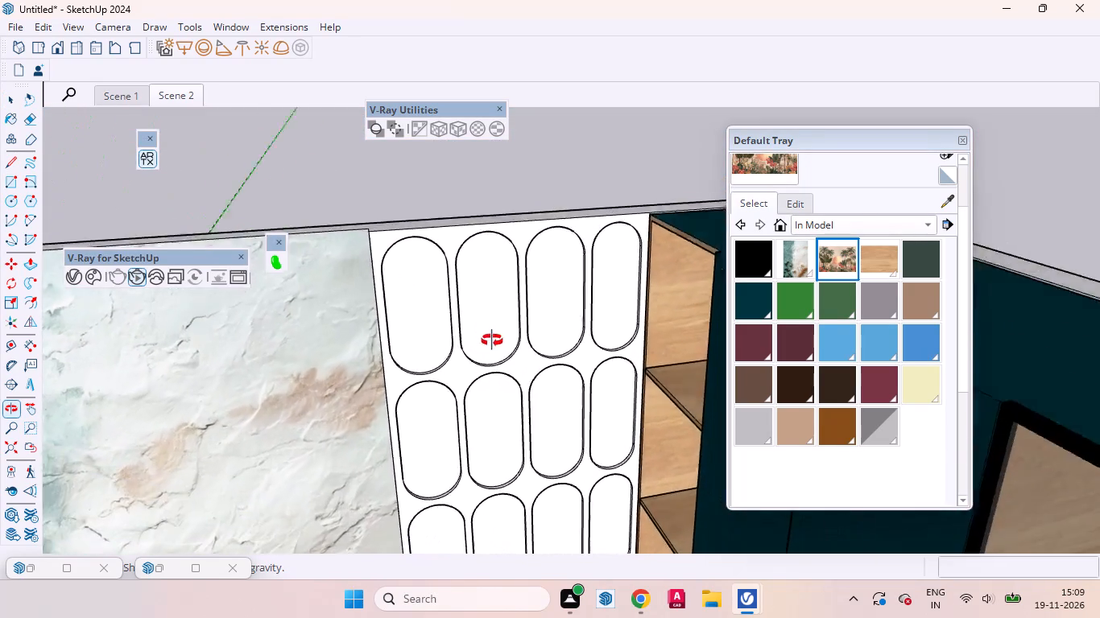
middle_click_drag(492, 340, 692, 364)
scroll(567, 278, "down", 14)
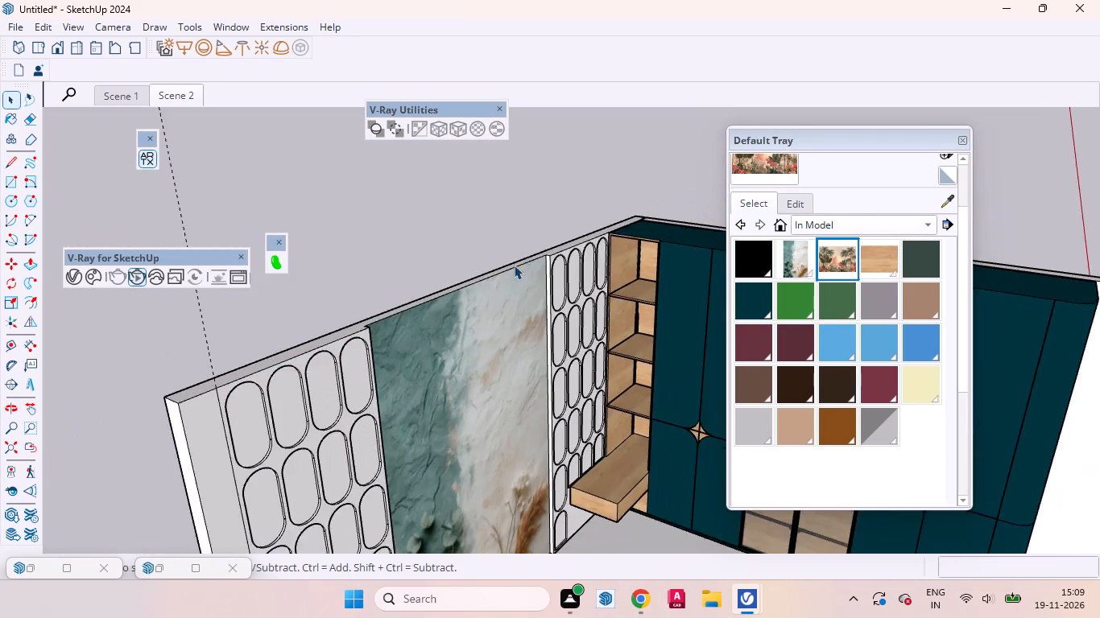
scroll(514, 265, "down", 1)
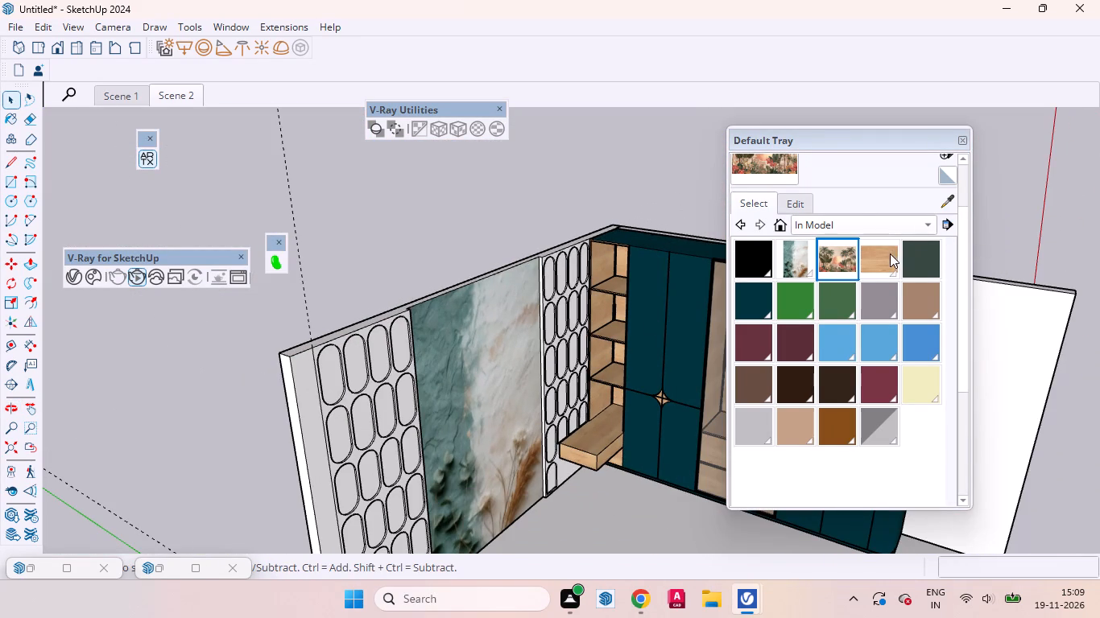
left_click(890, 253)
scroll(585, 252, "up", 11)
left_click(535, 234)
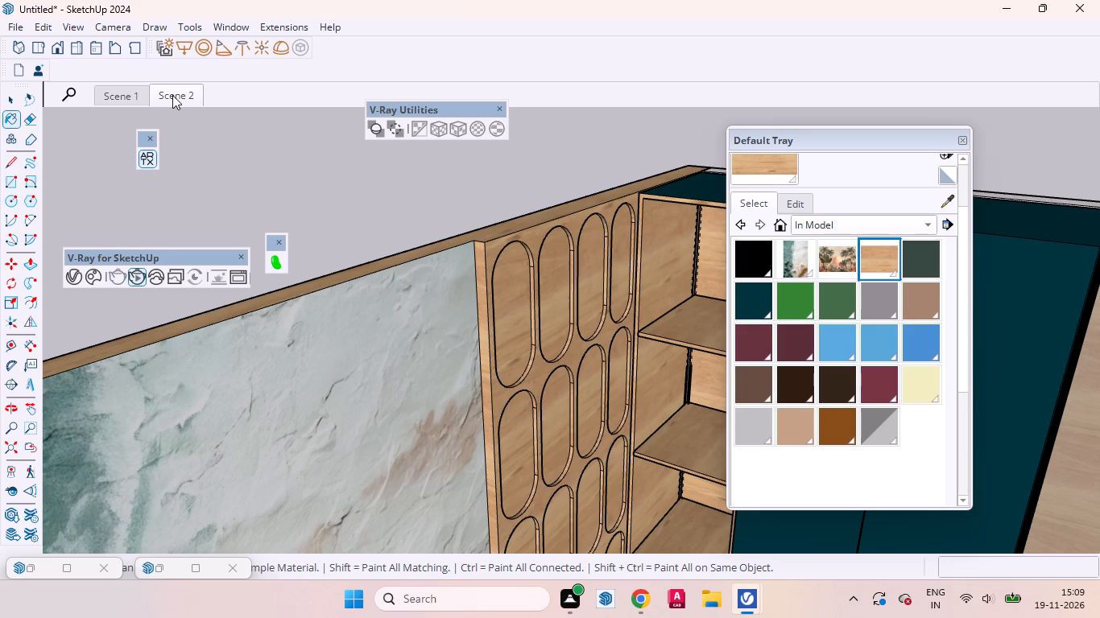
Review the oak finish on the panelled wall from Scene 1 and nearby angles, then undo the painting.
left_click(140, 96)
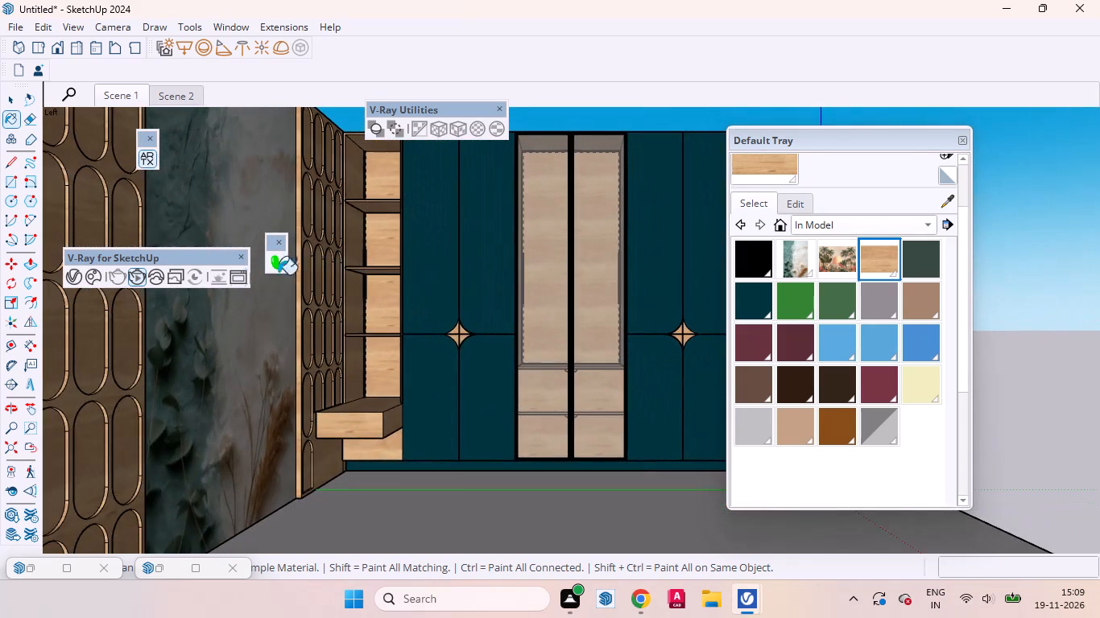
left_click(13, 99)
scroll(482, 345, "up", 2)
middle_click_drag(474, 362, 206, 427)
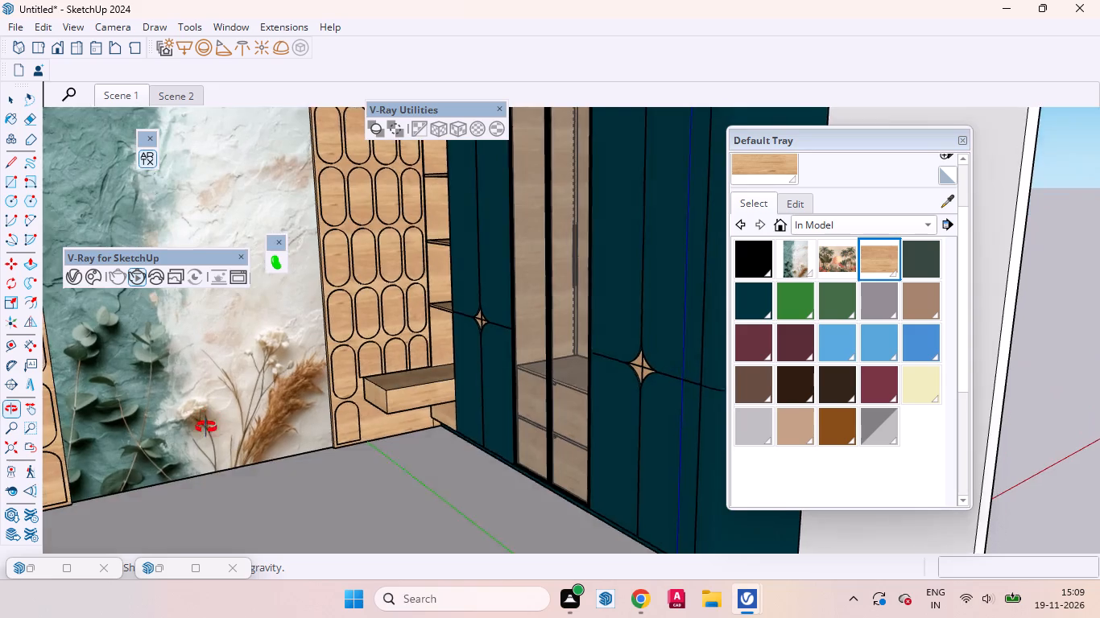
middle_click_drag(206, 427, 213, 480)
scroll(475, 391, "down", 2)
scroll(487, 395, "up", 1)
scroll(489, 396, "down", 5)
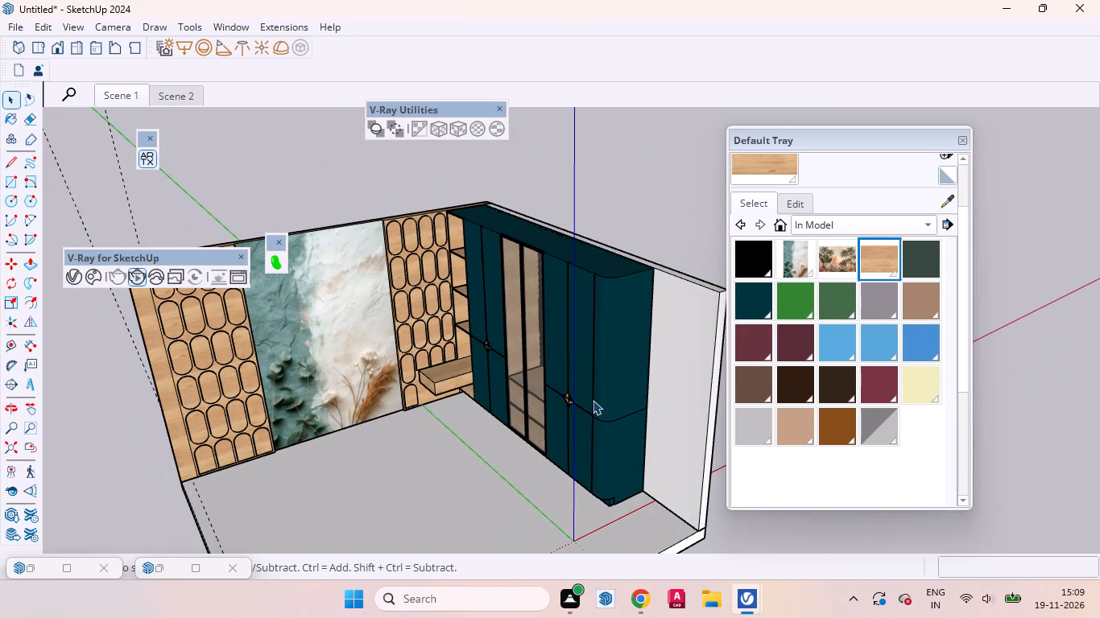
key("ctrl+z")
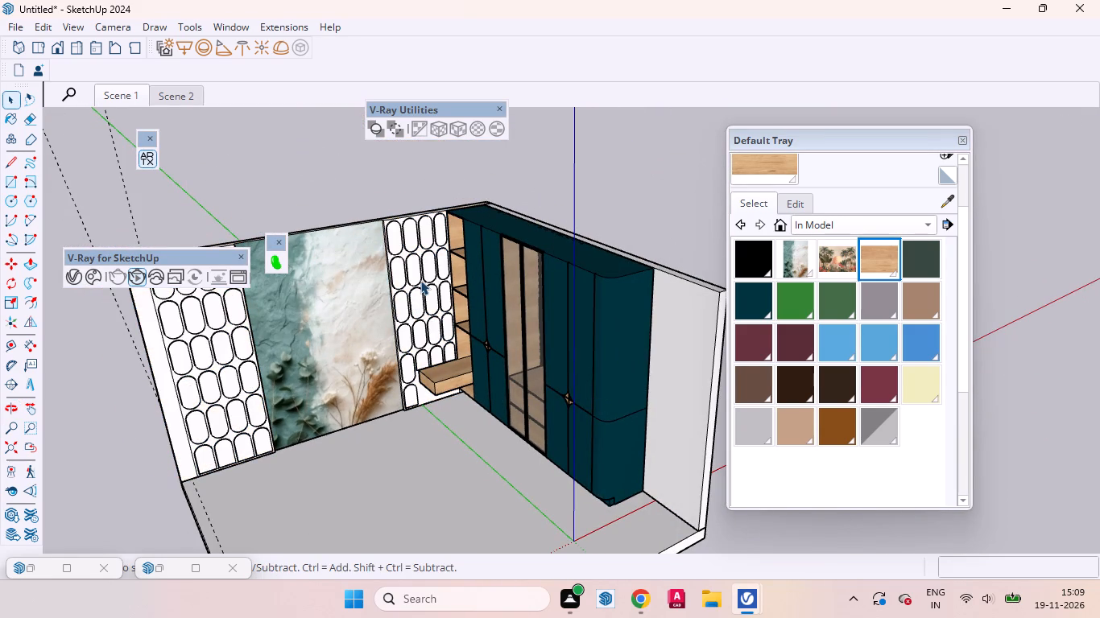
View the laminate textures in the Lightbeans Textures Library, then close the library.
scroll(607, 520, "up", 3)
middle_click_drag(556, 431, 566, 423)
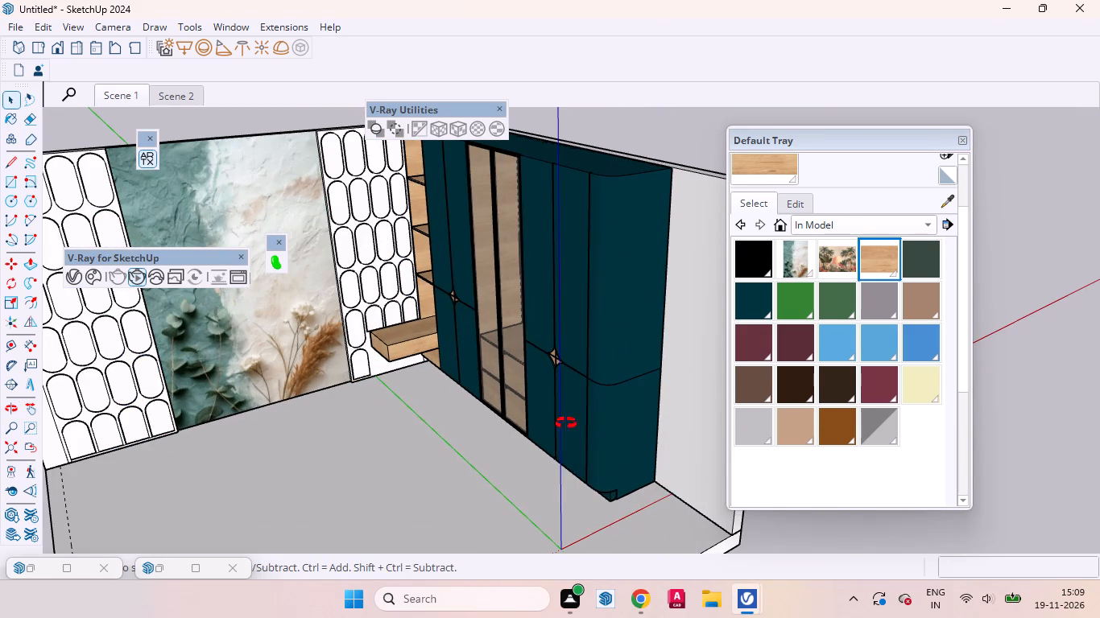
middle_click_drag(566, 423, 655, 536)
scroll(482, 420, "down", 2)
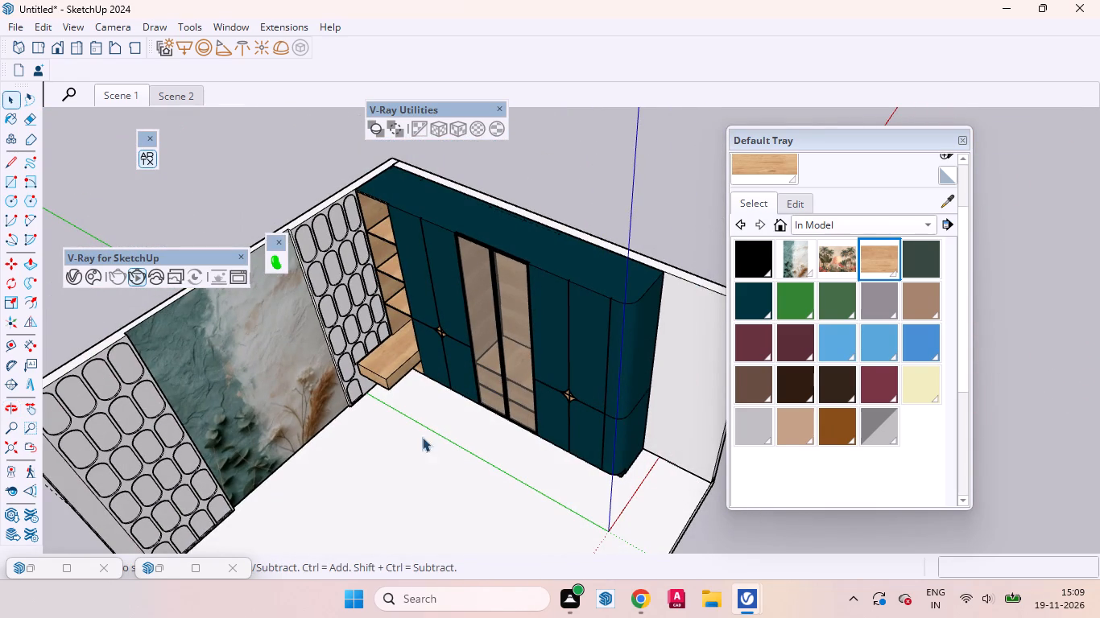
left_click(281, 262)
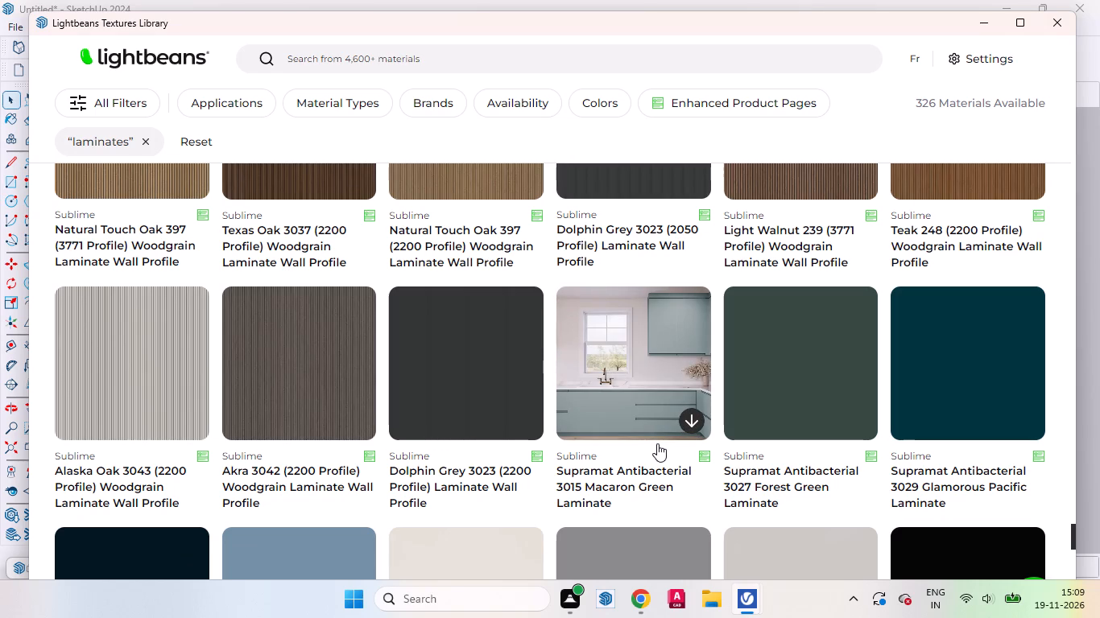
left_click(1054, 27)
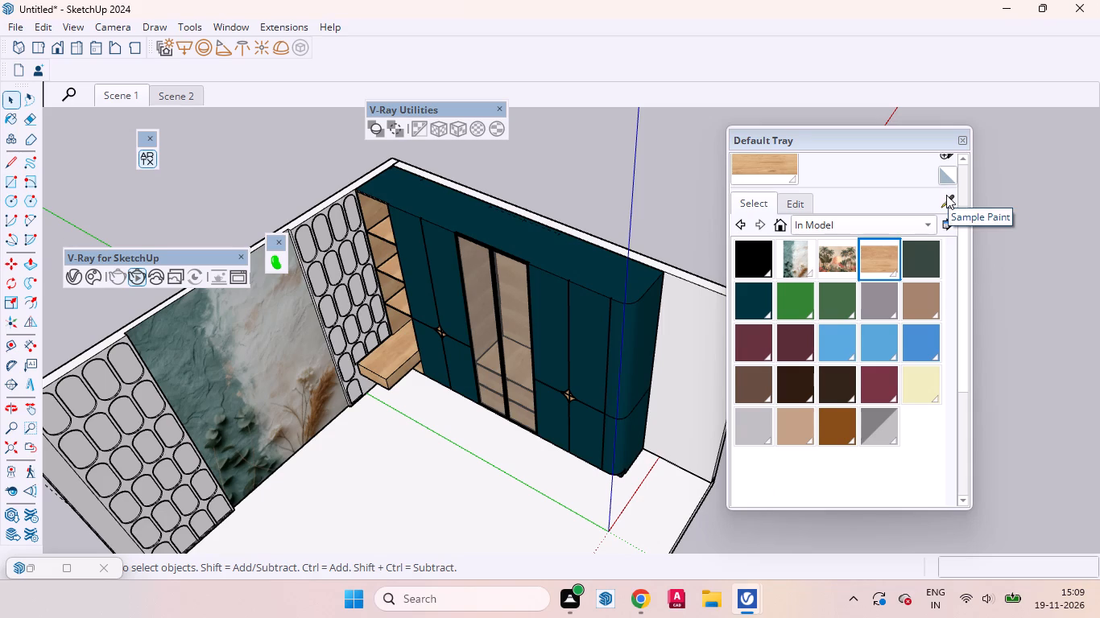
Recolour the bright green in-model material to a cream tone with RGB values 245, 235, 220.
scroll(946, 195, "up", 2)
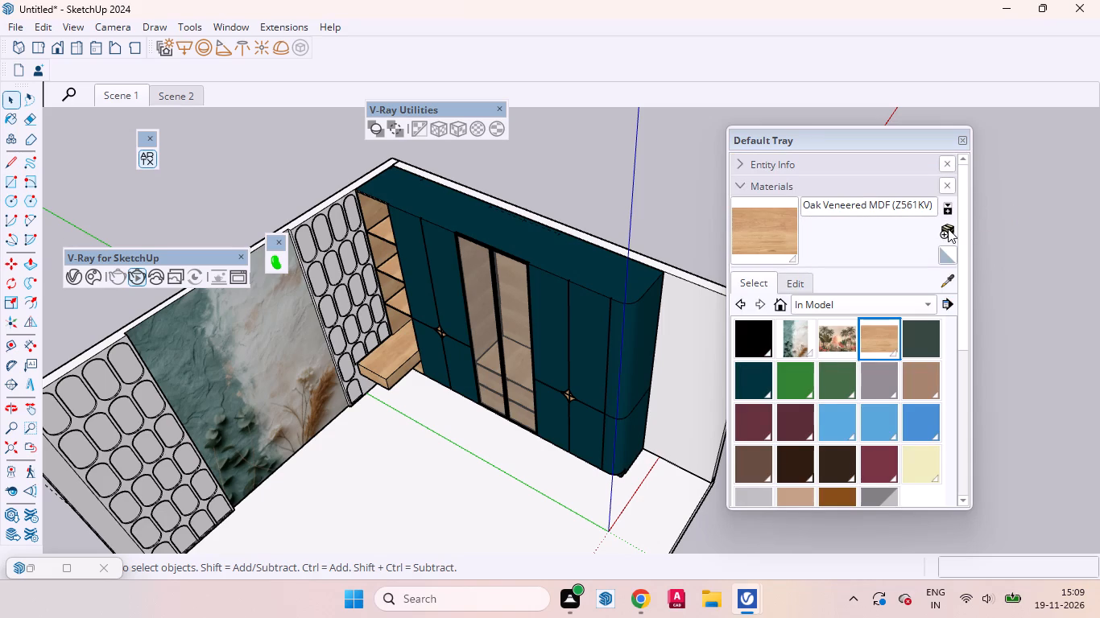
left_click(802, 386)
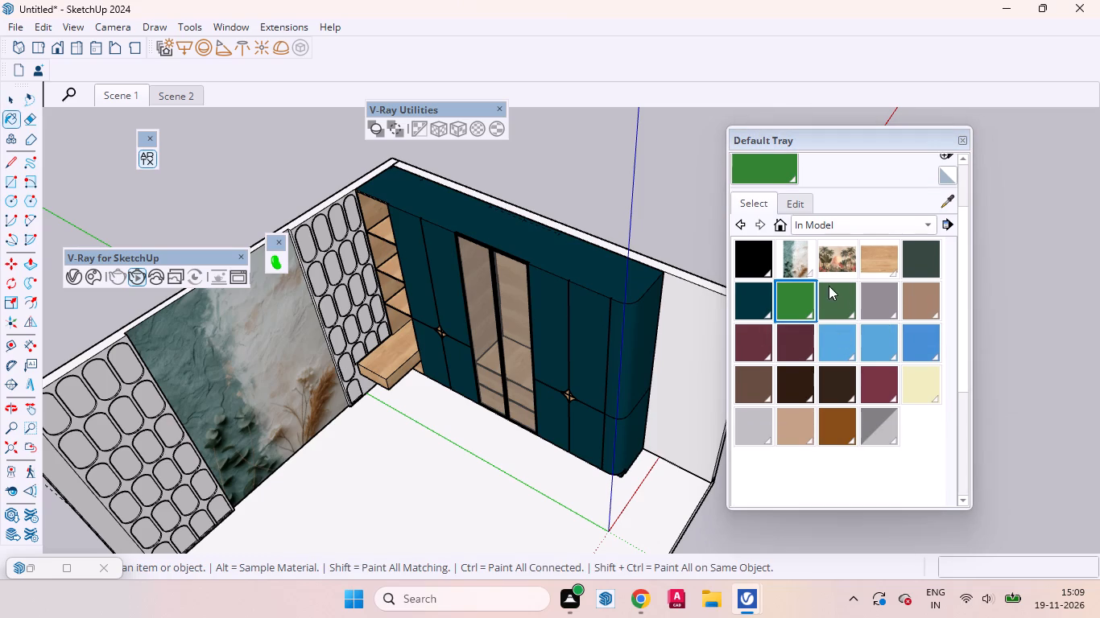
left_click(802, 205)
left_click(906, 297)
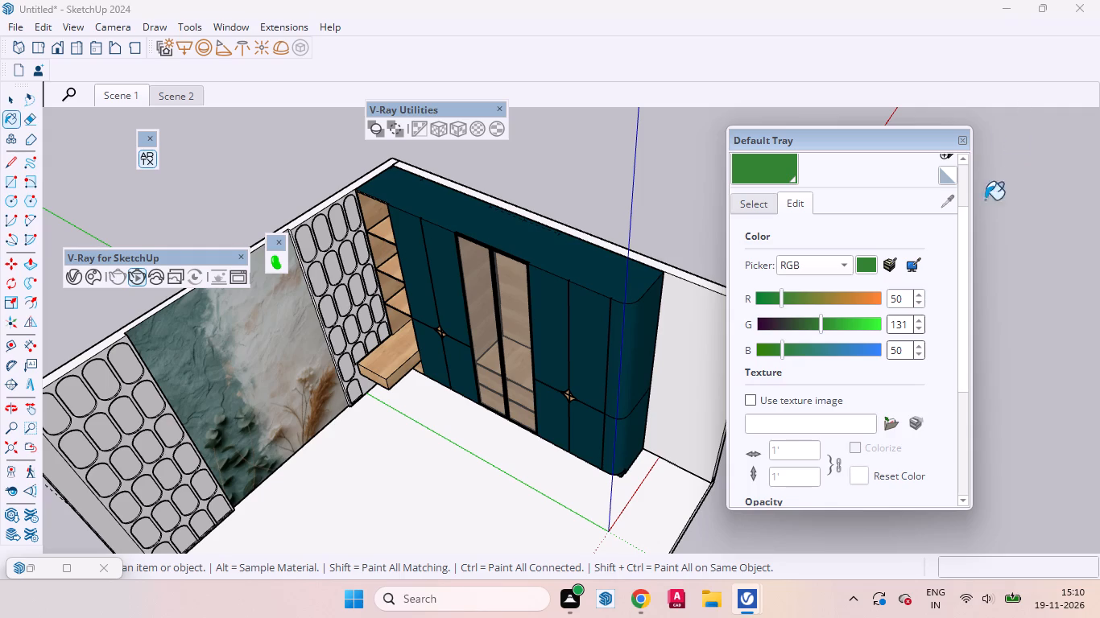
key("BackSpace")
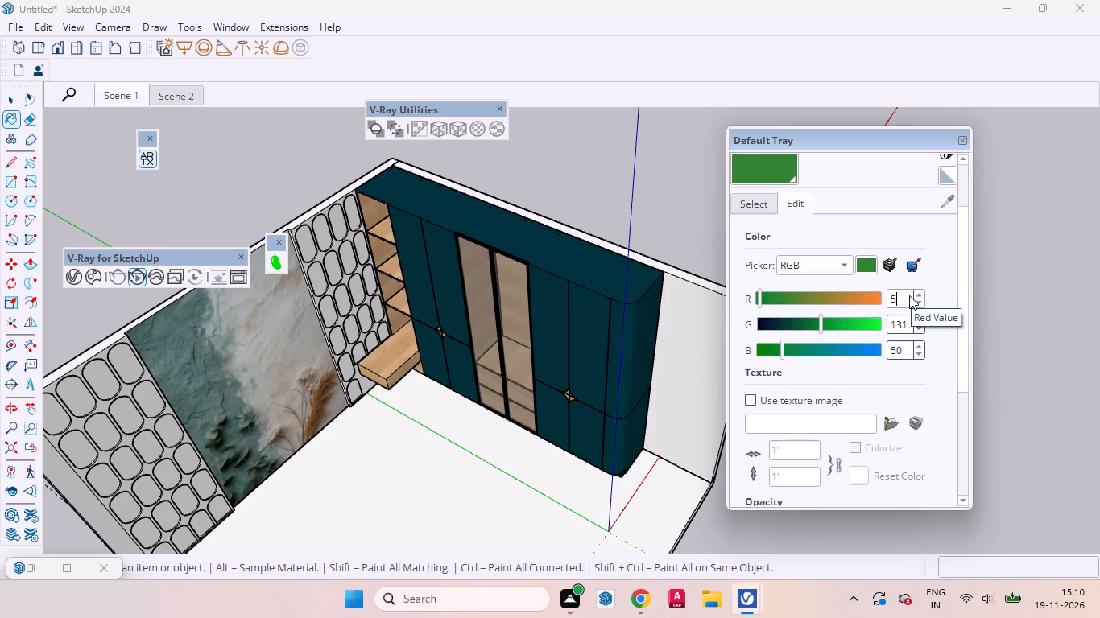
key("BackSpace")
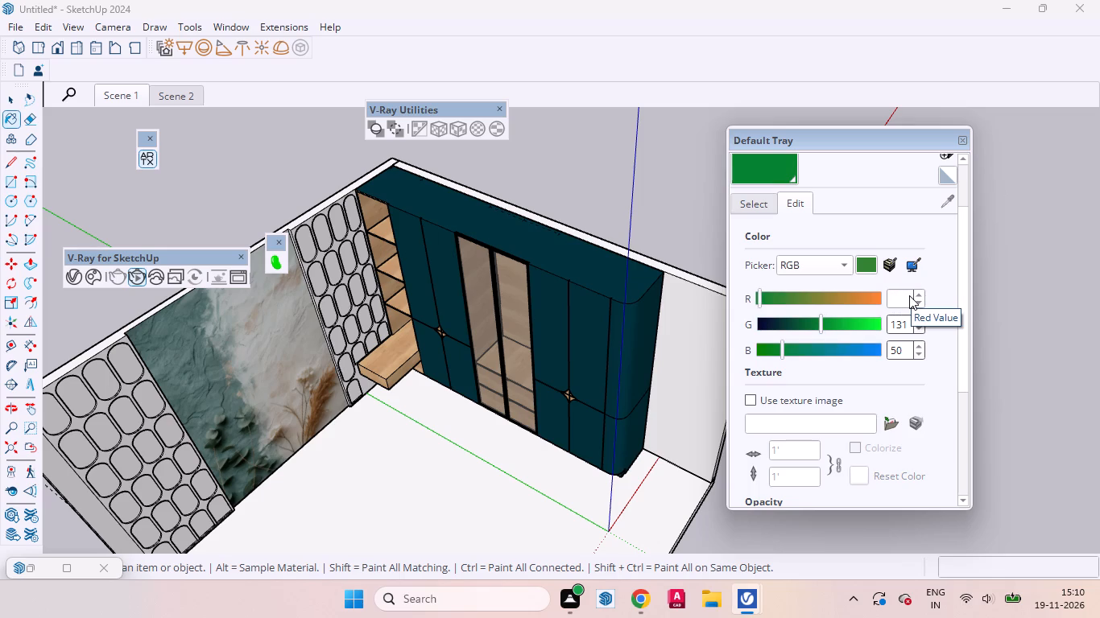
type("245")
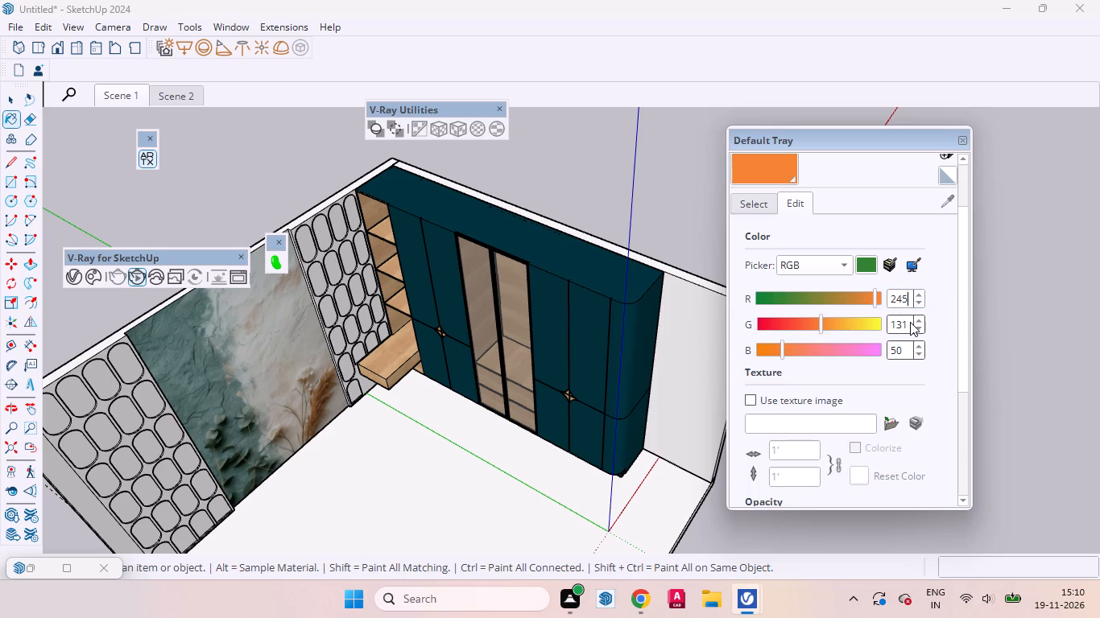
left_click(910, 322)
key("BackSpace")
key("BackSpace")
key("BackSpace")
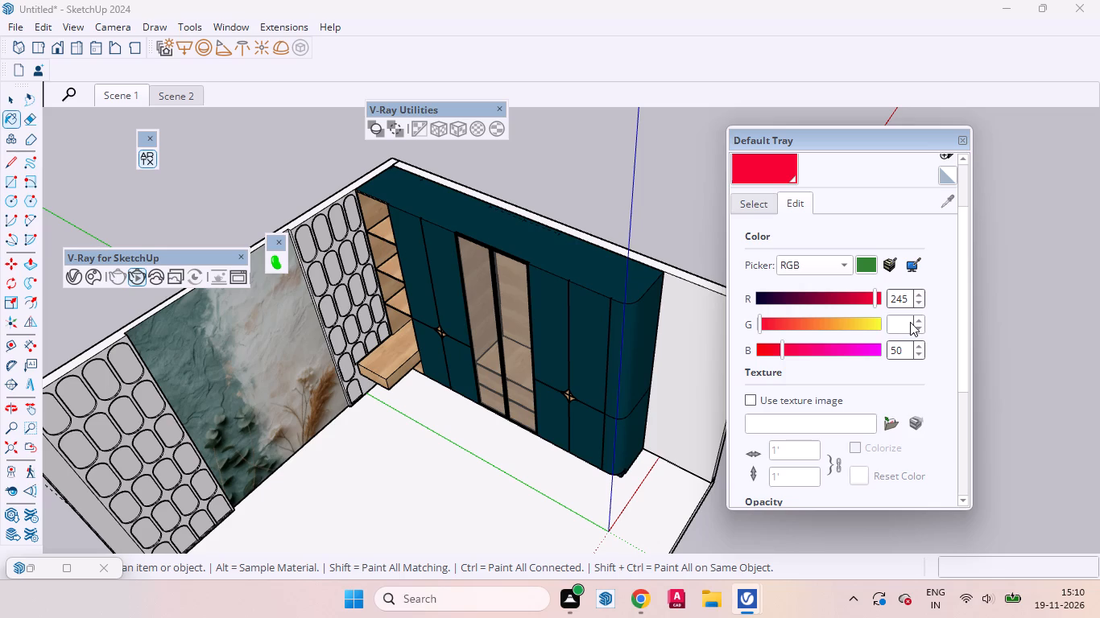
type("235")
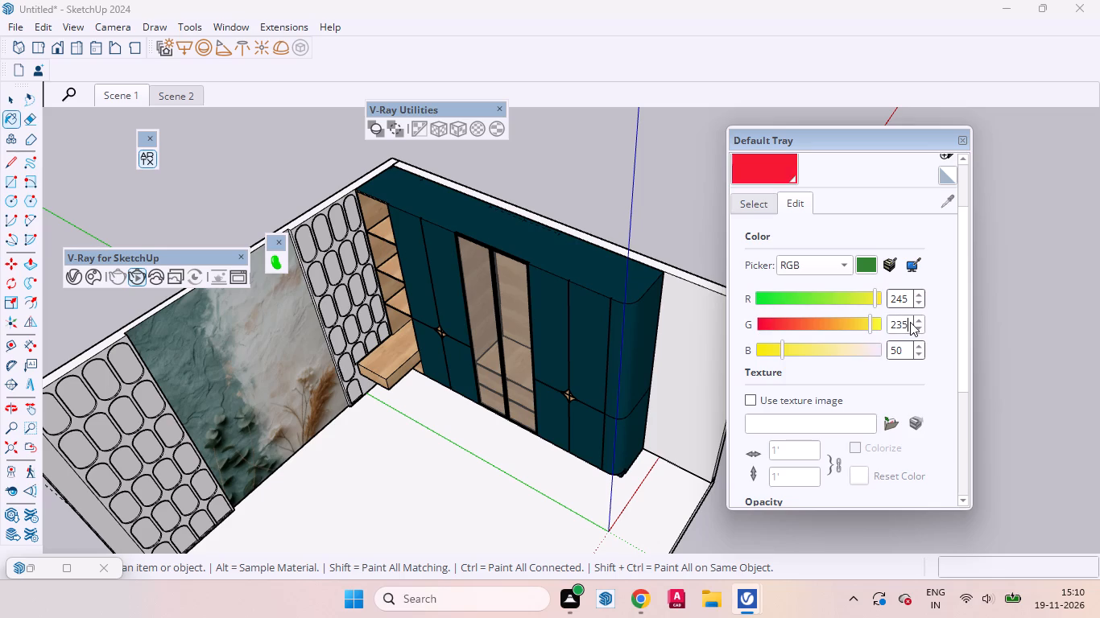
left_click(904, 348)
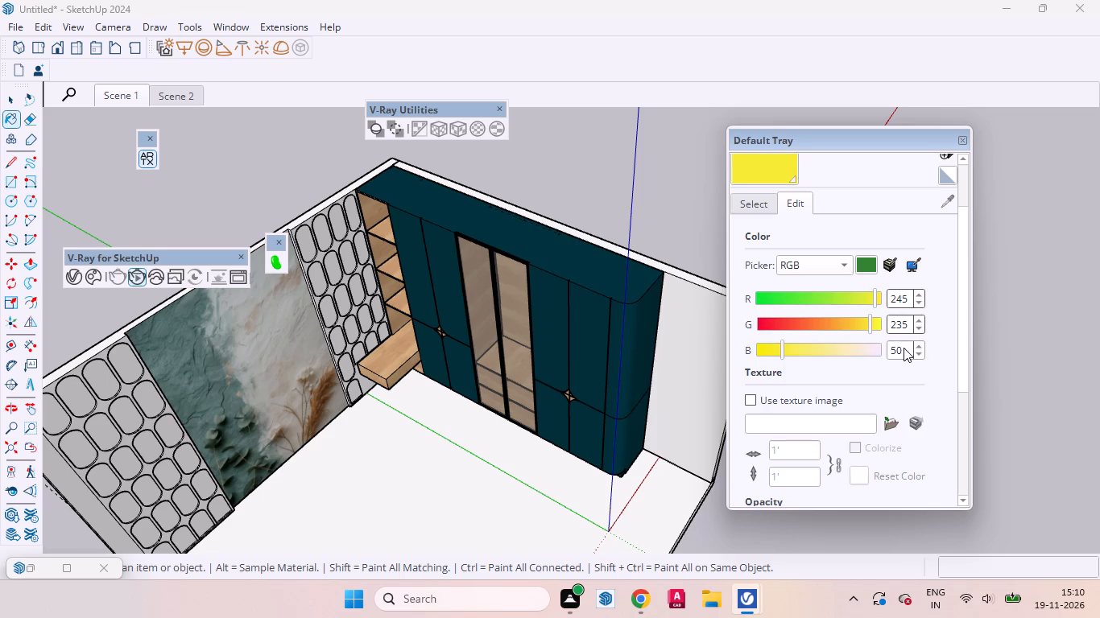
key("BackSpace")
key("BackSpace")
key("BackSpace")
key("BackSpace")
key("BackSpace")
key("BackSpace")
key("BackSpace")
key("BackSpace")
key("BackSpace")
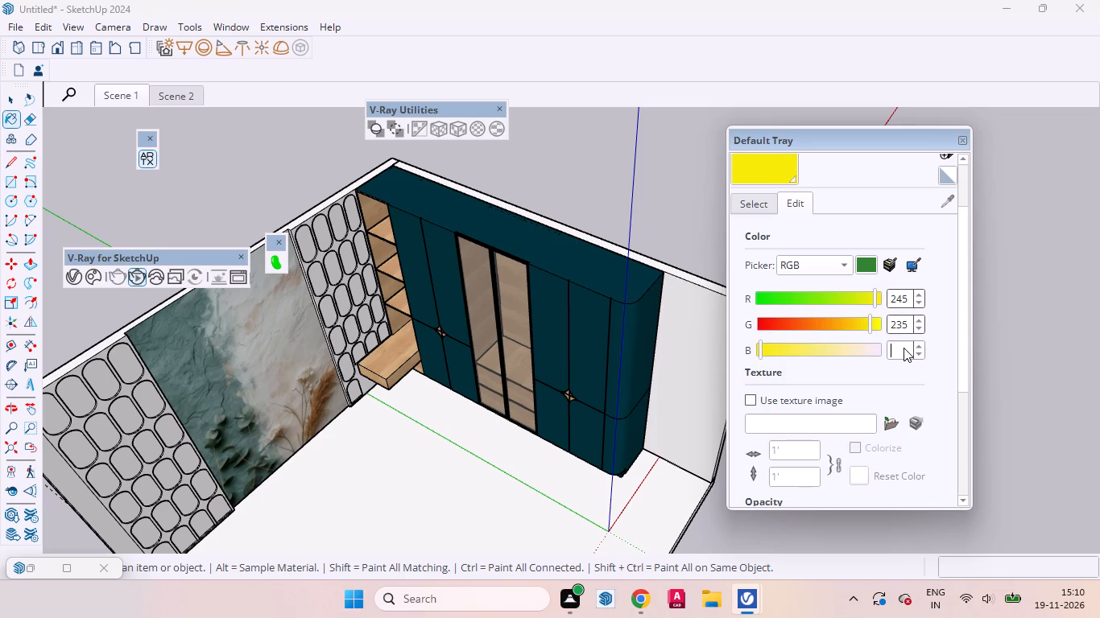
type("220")
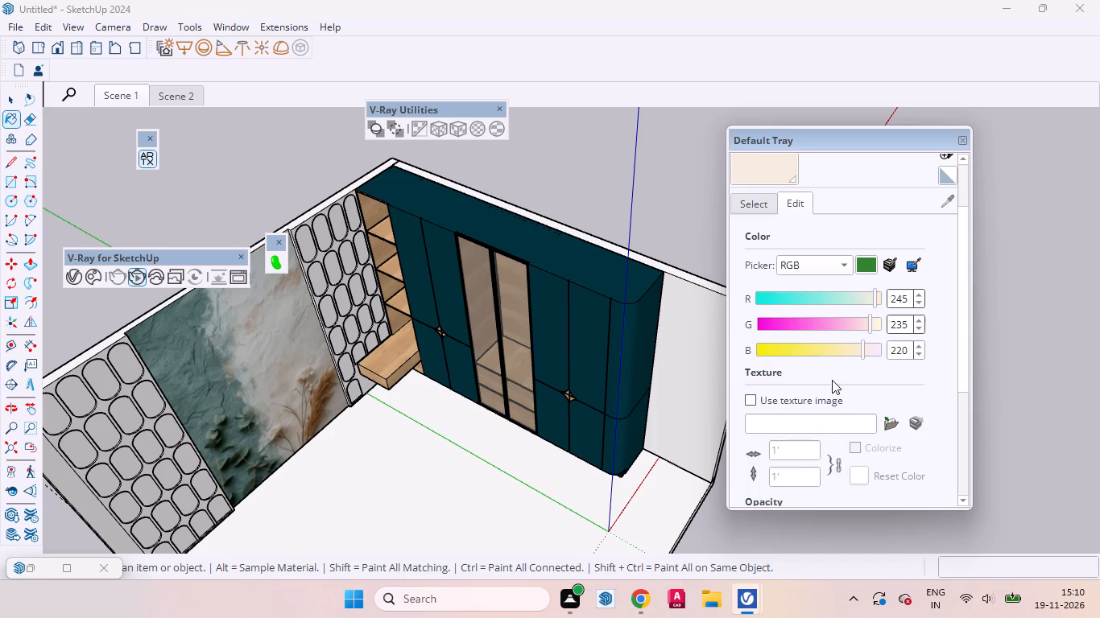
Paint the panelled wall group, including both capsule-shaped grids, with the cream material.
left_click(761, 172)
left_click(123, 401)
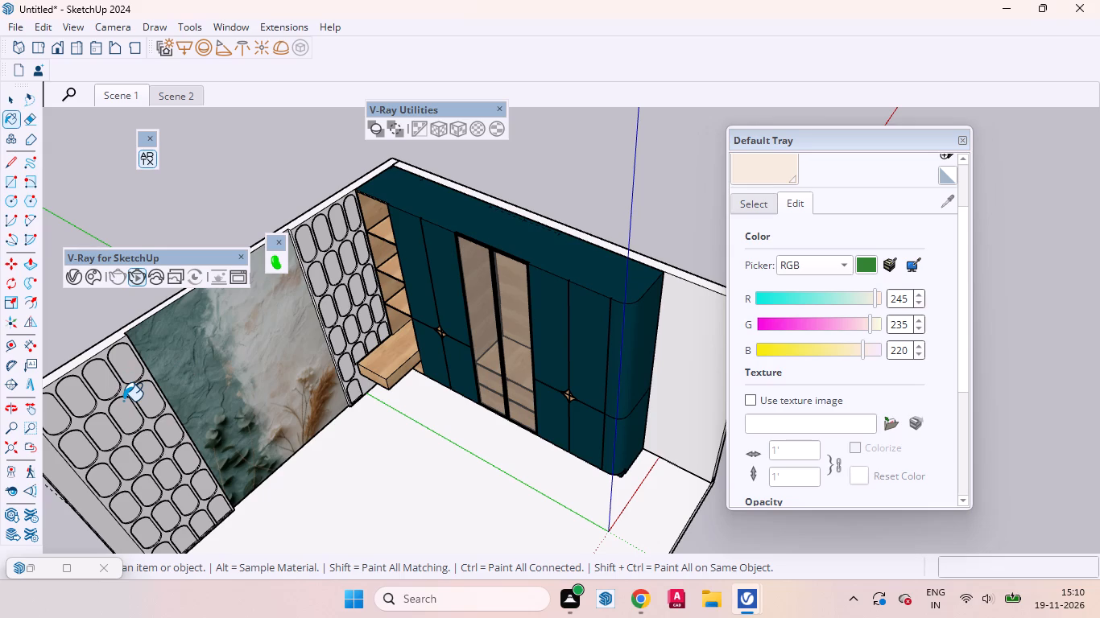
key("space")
Examine the cream finish on the wall's grids, edges and top beside the floral face and wardrobe.
scroll(477, 273, "down", 2)
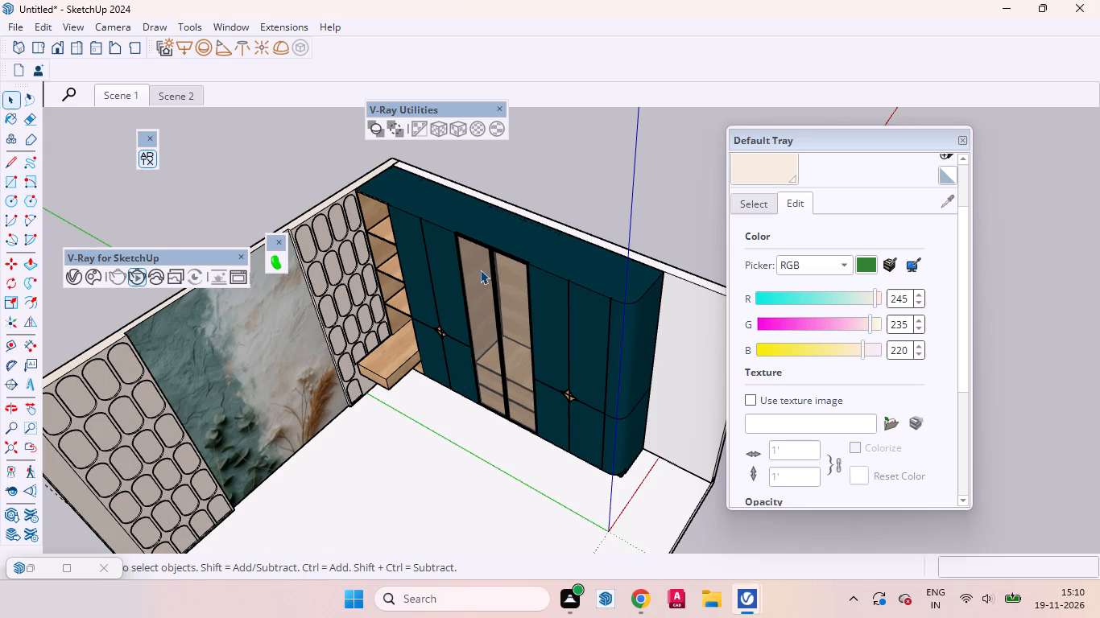
scroll(480, 270, "down", 2)
middle_click_drag(470, 328, 356, 185)
scroll(296, 283, "up", 11)
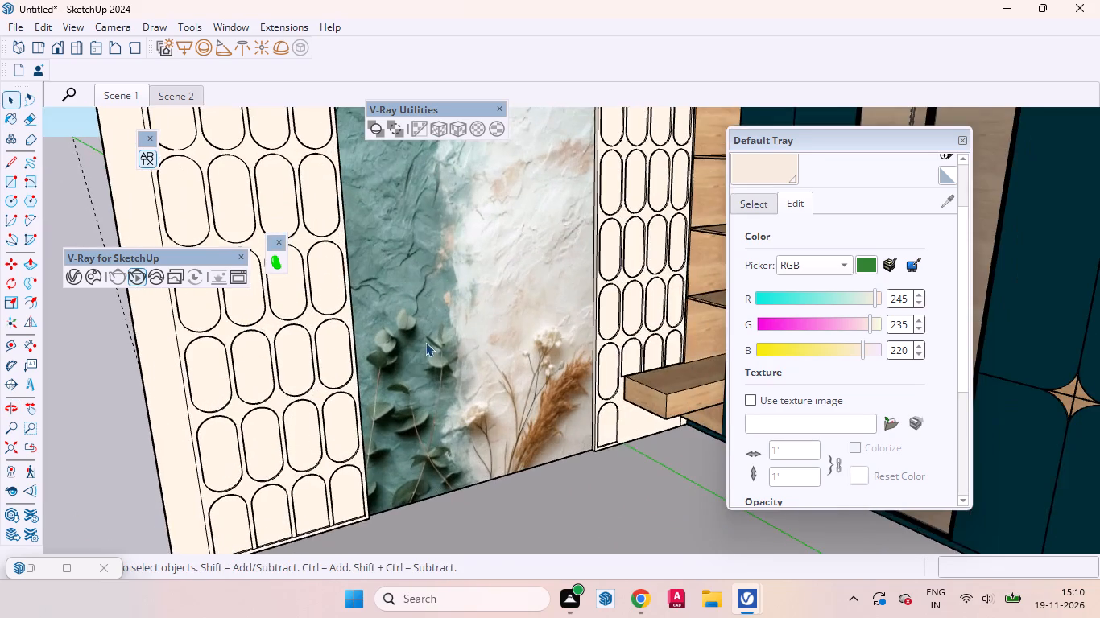
middle_click_drag(421, 346, 213, 553)
scroll(389, 426, "up", 1)
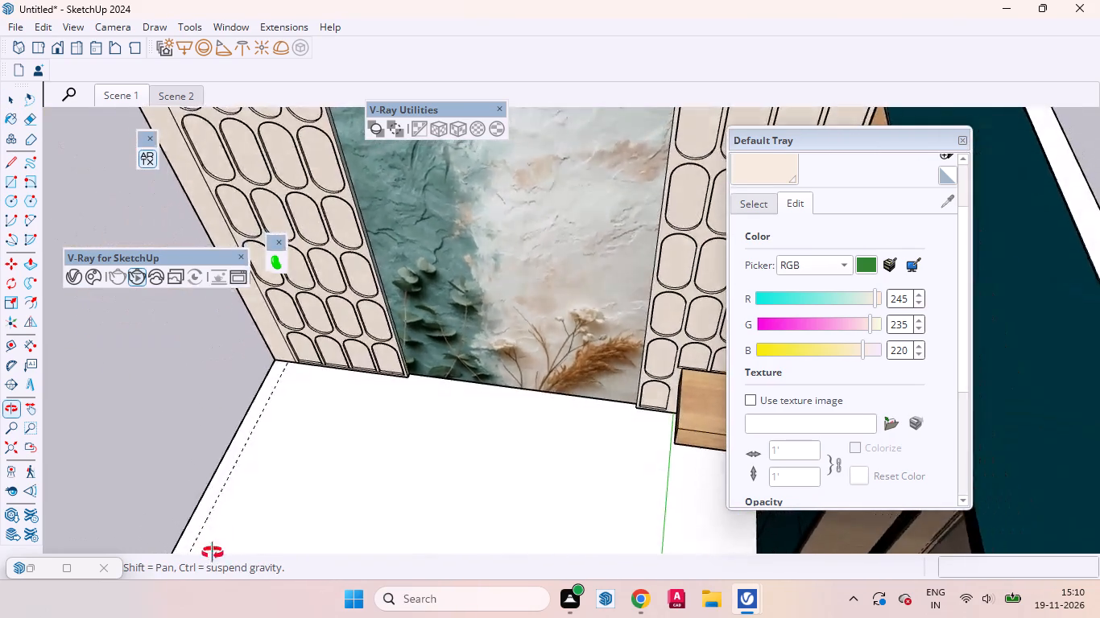
middle_click_drag(213, 553, 215, 588)
scroll(382, 332, "up", 3)
scroll(473, 396, "down", 8)
middle_click_drag(362, 299, 621, 329)
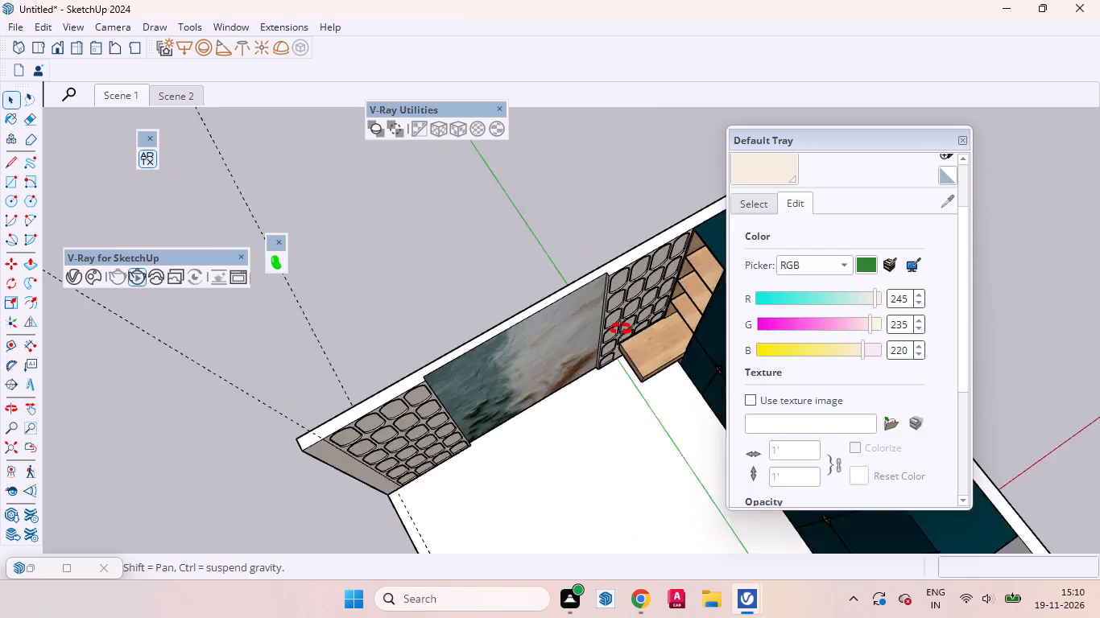
middle_click_drag(621, 329, 681, 323)
scroll(615, 233, "up", 15)
middle_click_drag(621, 257, 518, 97)
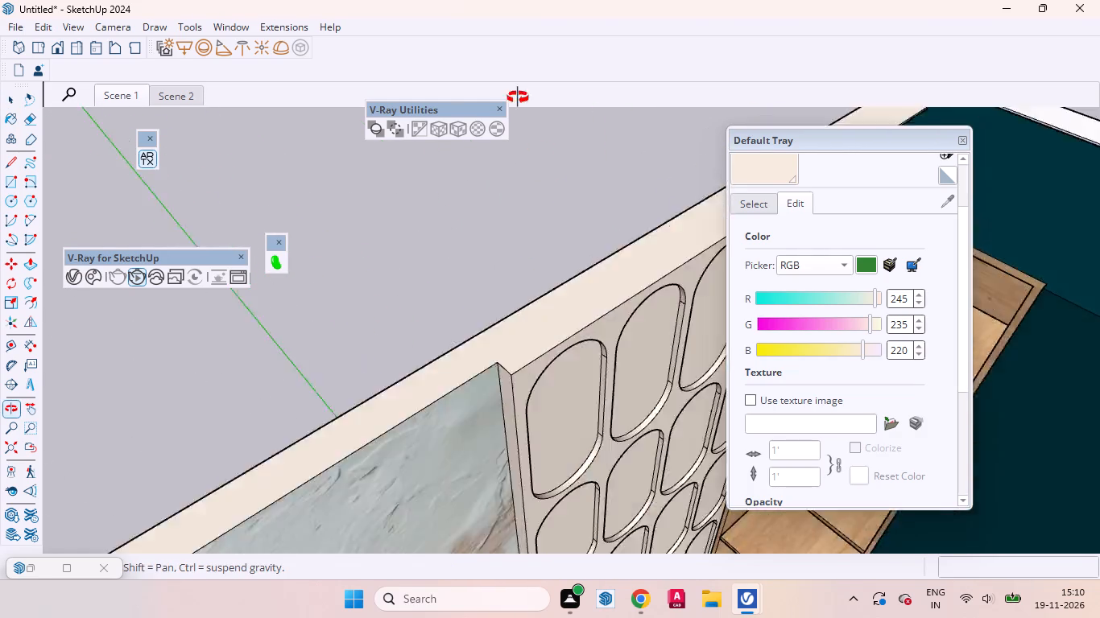
middle_click_drag(518, 97, 494, 46)
scroll(556, 233, "up", 5)
middle_click_drag(602, 329, 643, 455)
scroll(544, 283, "down", 5)
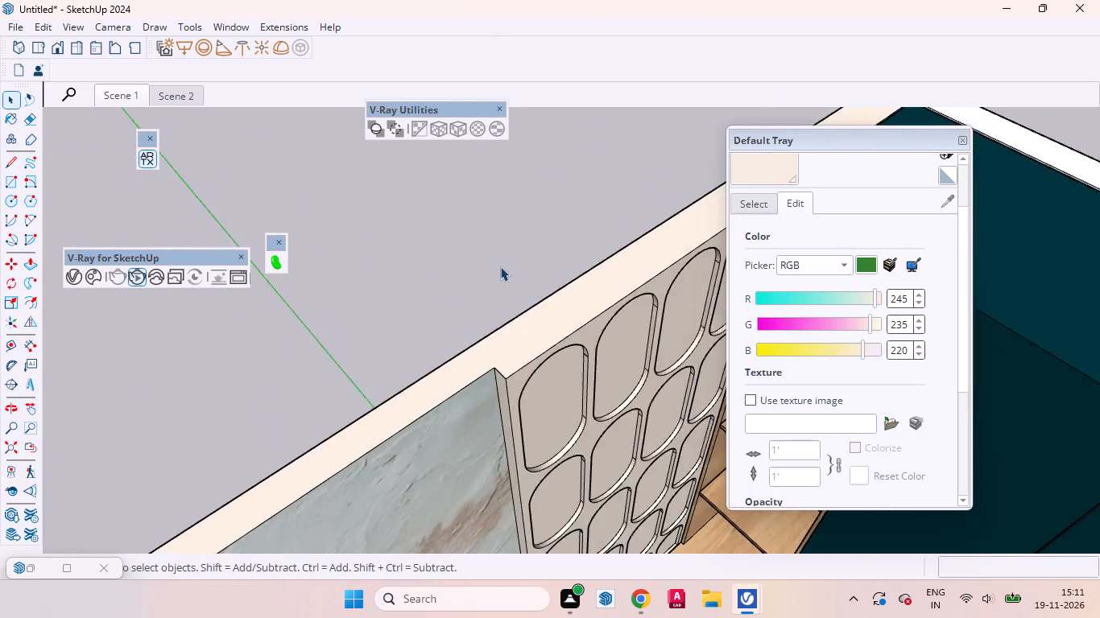
scroll(500, 266, "down", 20)
scroll(500, 266, "down", 2)
middle_click_drag(578, 487, 381, 268)
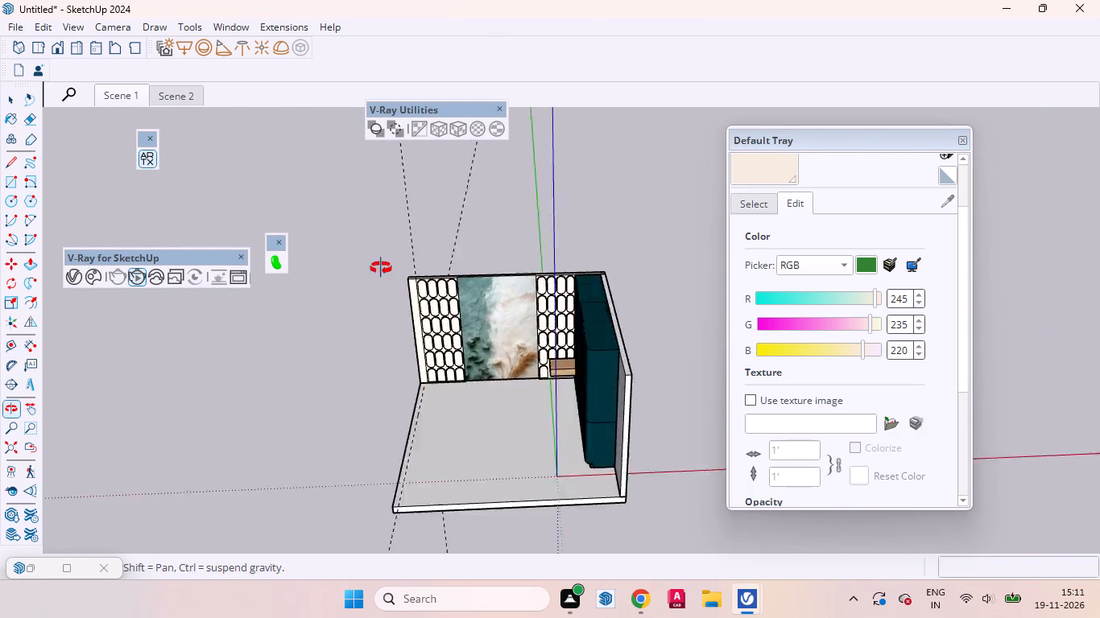
middle_click_drag(381, 268, 513, 369)
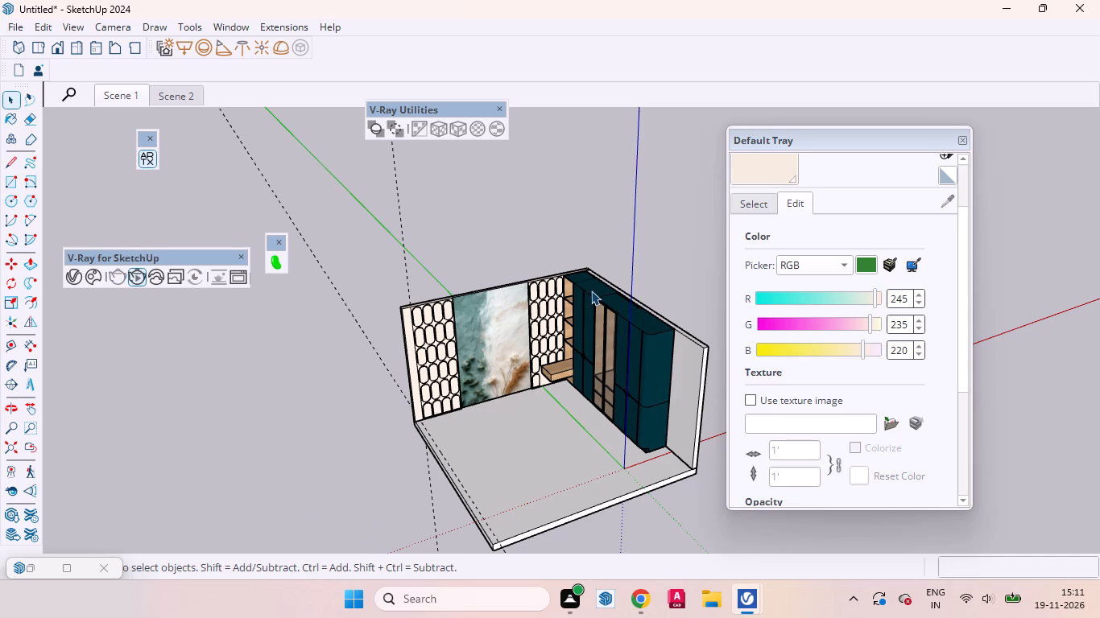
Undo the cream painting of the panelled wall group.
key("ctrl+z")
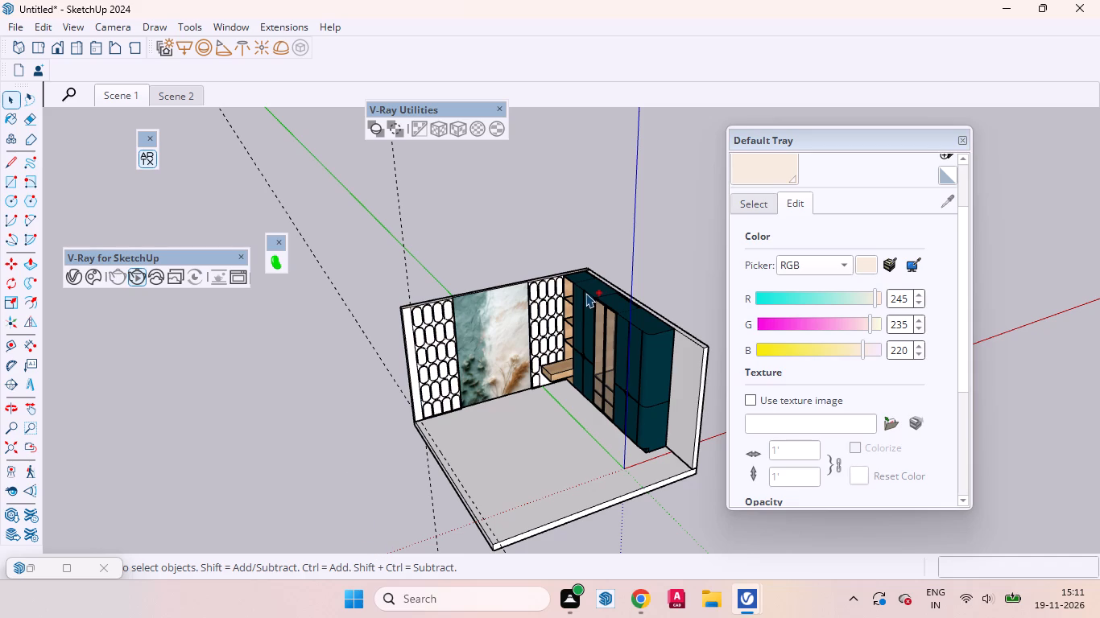
Undo the last colour edit and set the in-model cream material's blue value to 215.
key("ctrl+z")
scroll(397, 321, "up", 16)
left_click_drag(478, 349, 485, 349)
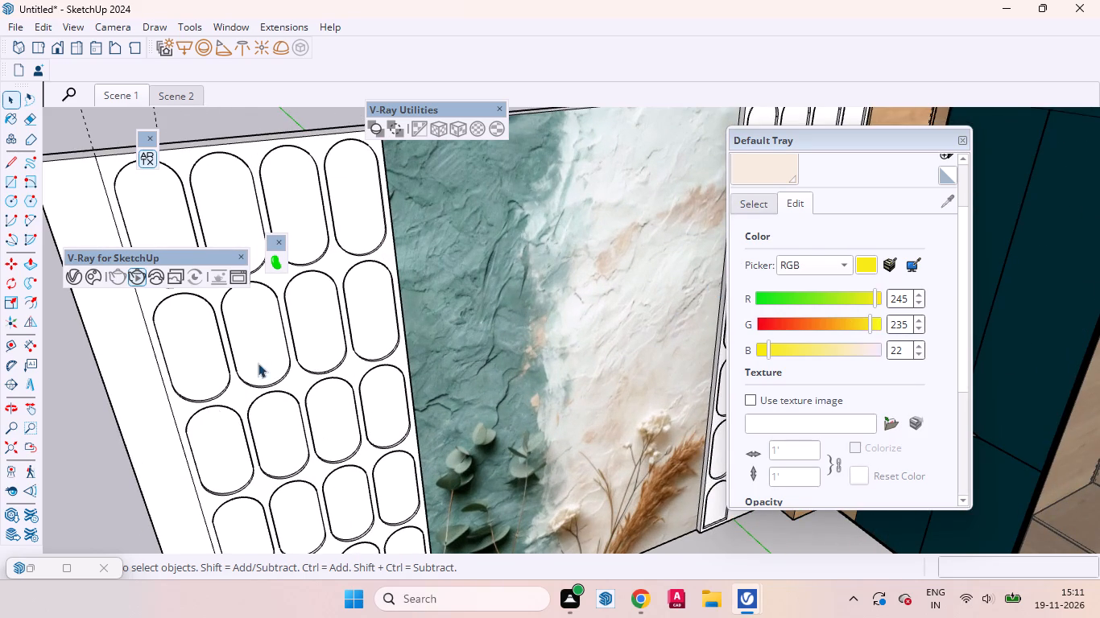
scroll(286, 336, "up", 6)
middle_click_drag(333, 369, 875, 278)
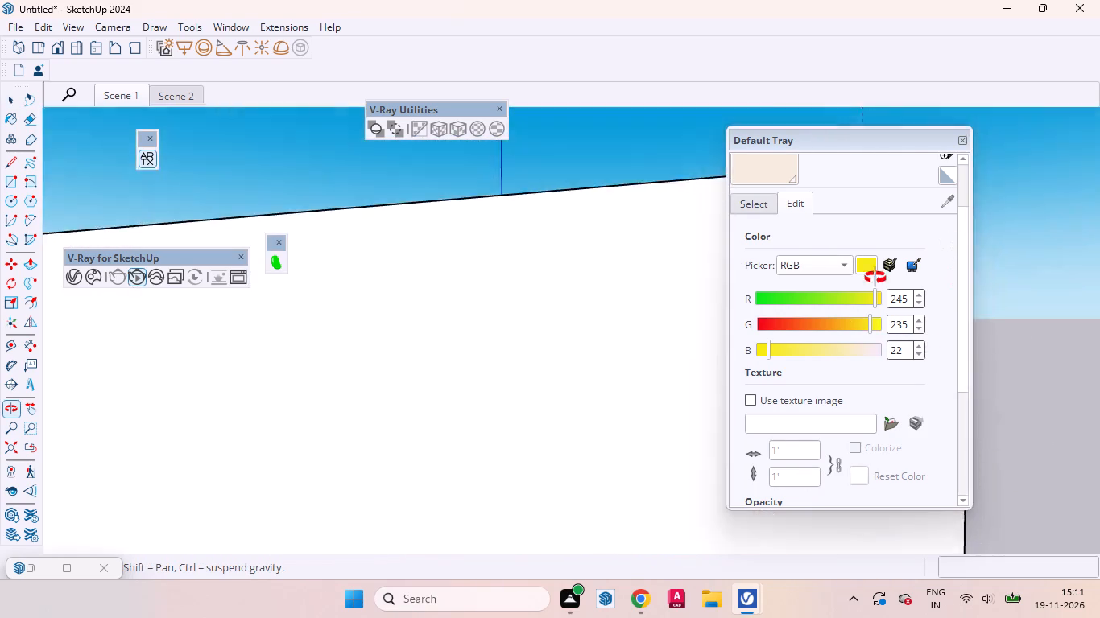
middle_click_drag(875, 278, 119, 516)
scroll(470, 373, "down", 8)
middle_click_drag(504, 373, 557, 348)
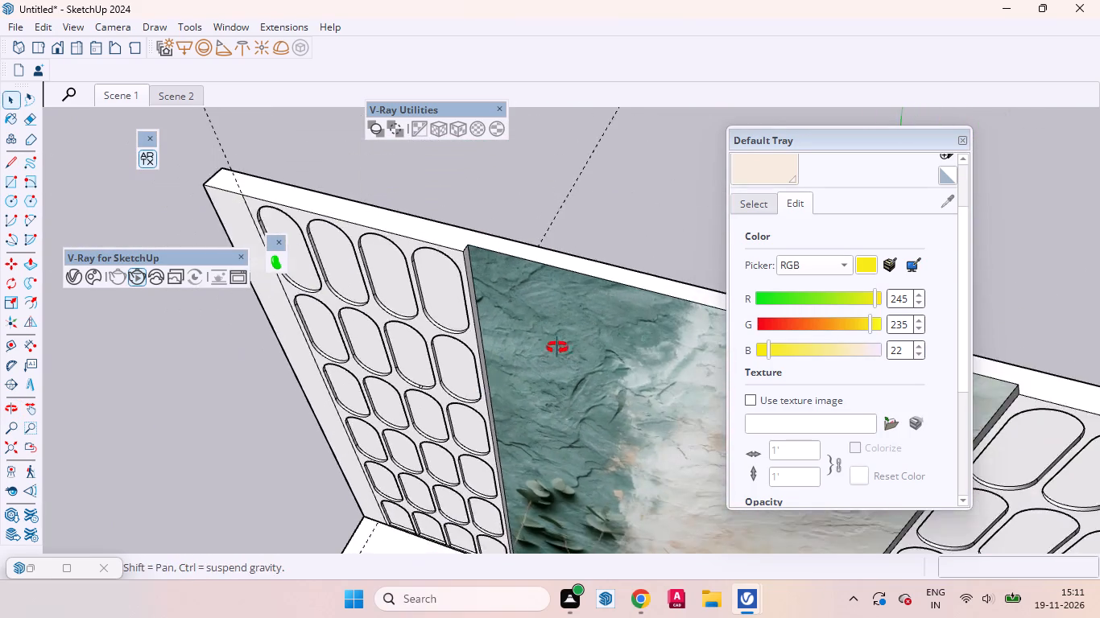
middle_click_drag(557, 348, 630, 262)
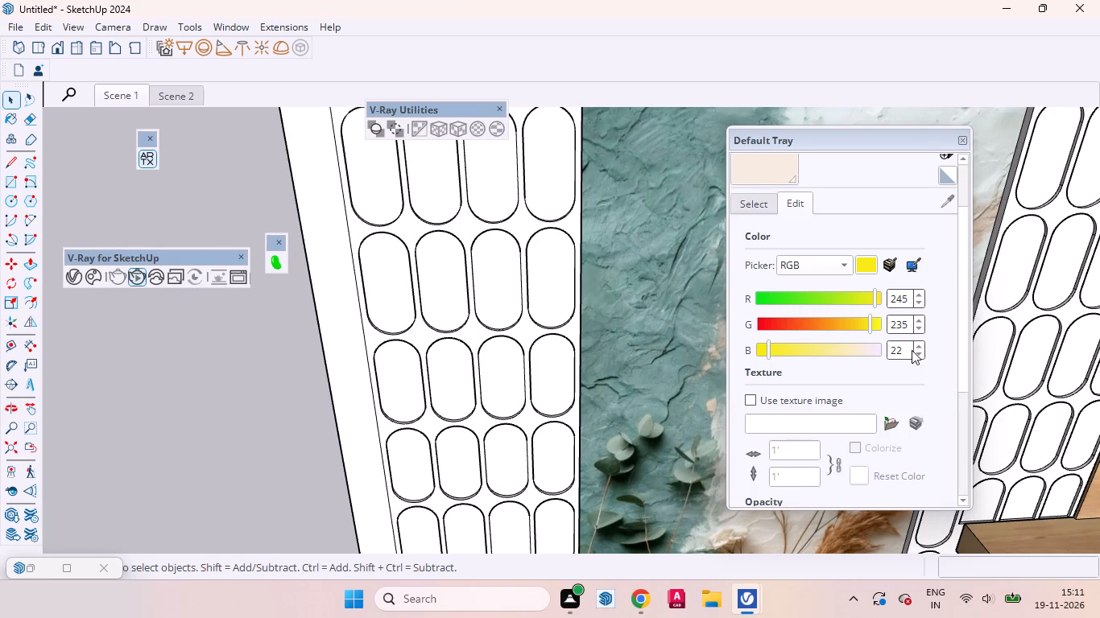
left_click(904, 345)
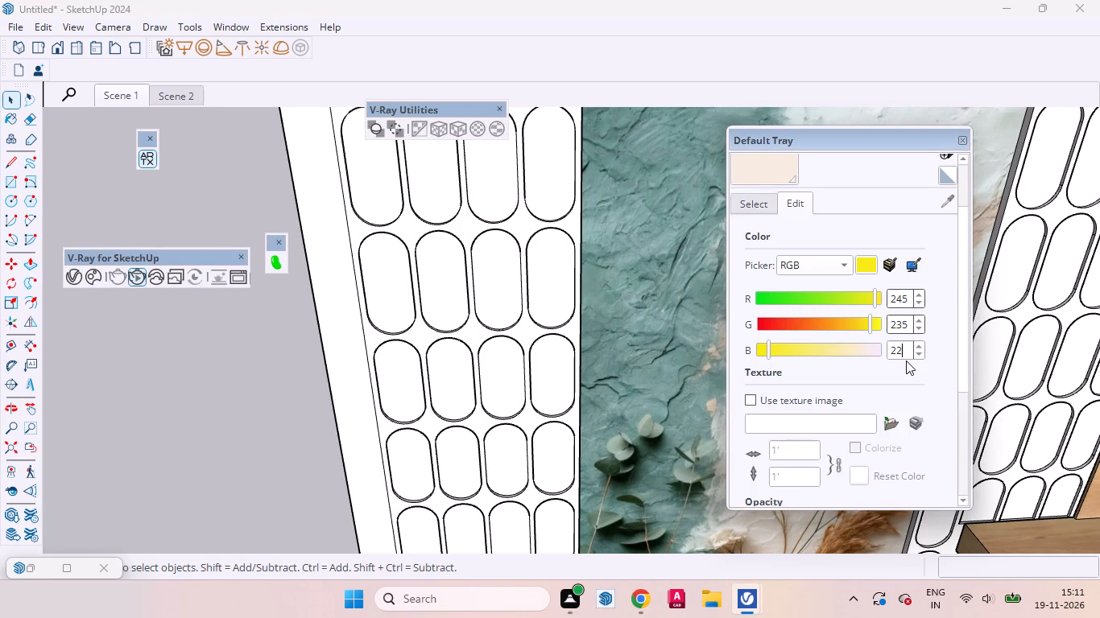
key("BackSpace")
key("BackSpace")
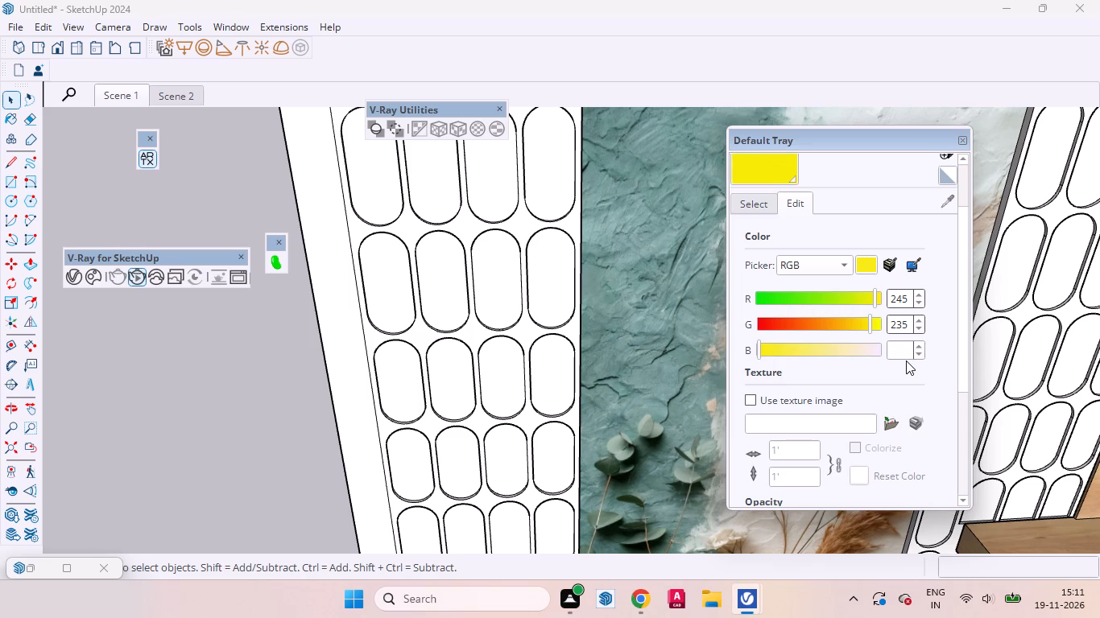
type("215")
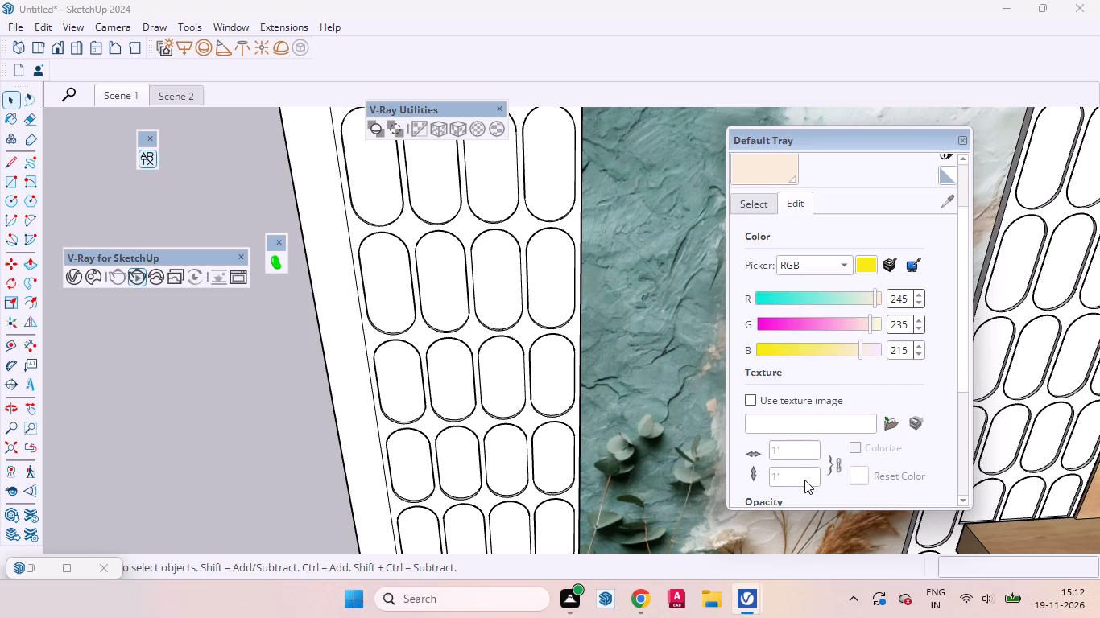
Paint the panelled wall group, including both capsule-shaped grids, with the adjusted cream material.
left_click(755, 203)
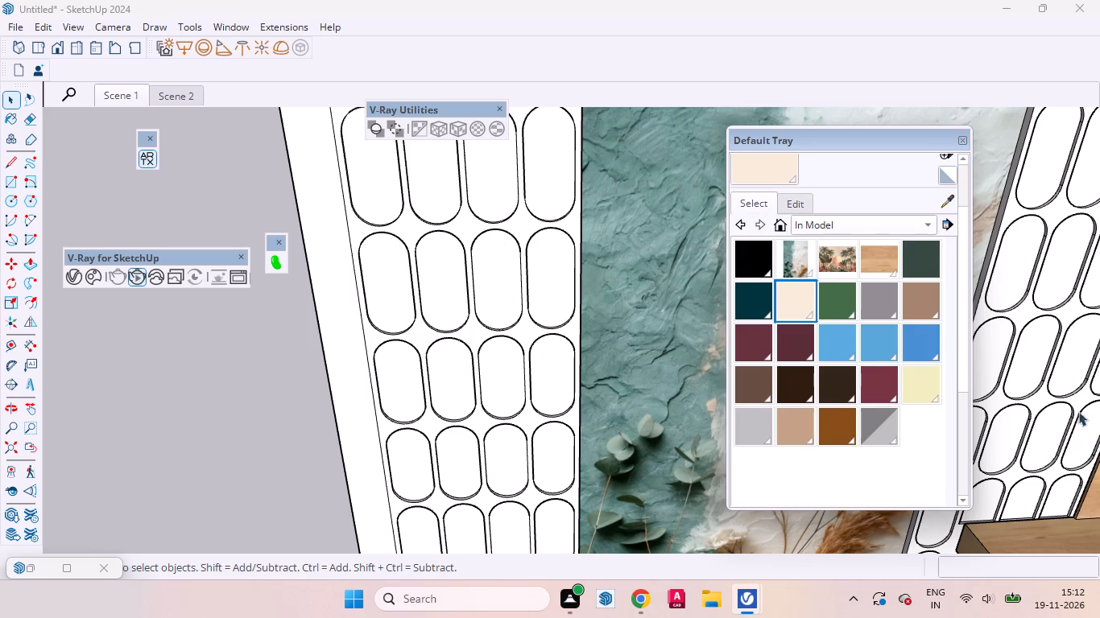
left_click(767, 173)
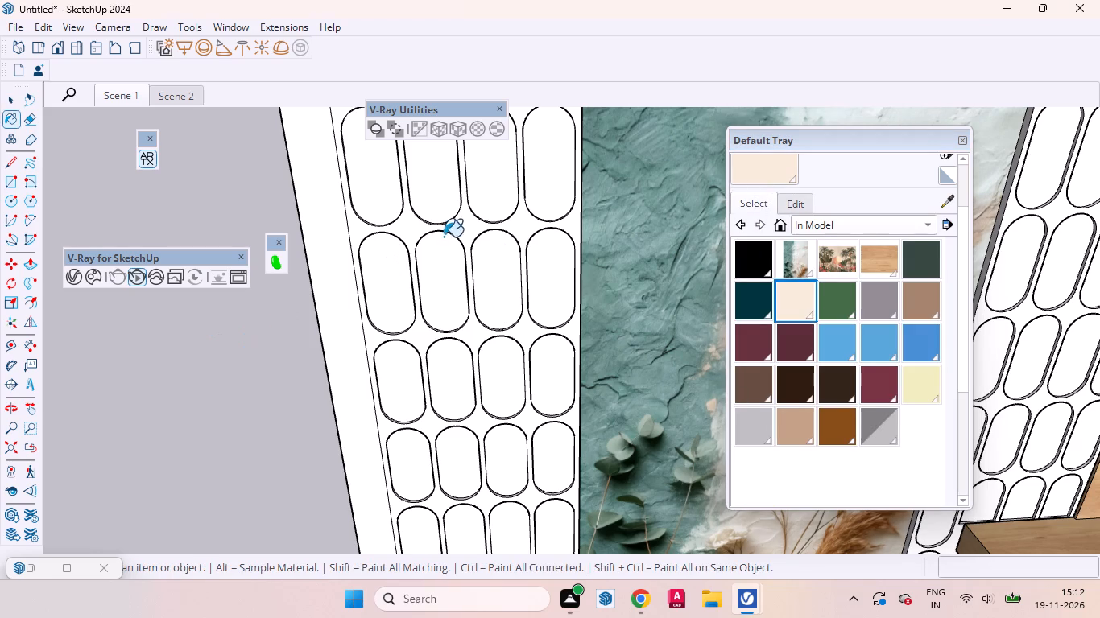
left_click(456, 232)
key("space")
scroll(424, 362, "down", 2)
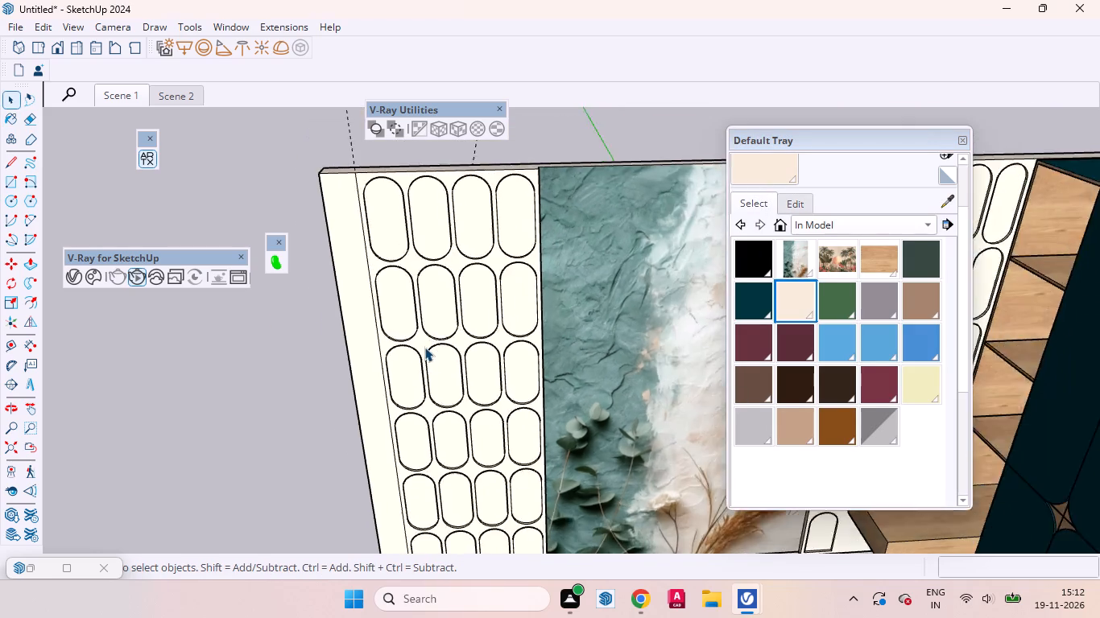
Delete the dashed guide lines that run past the outer end of the panelled wall and along the floor edge.
scroll(424, 347, "down", 13)
middle_click_drag(453, 300, 710, 129)
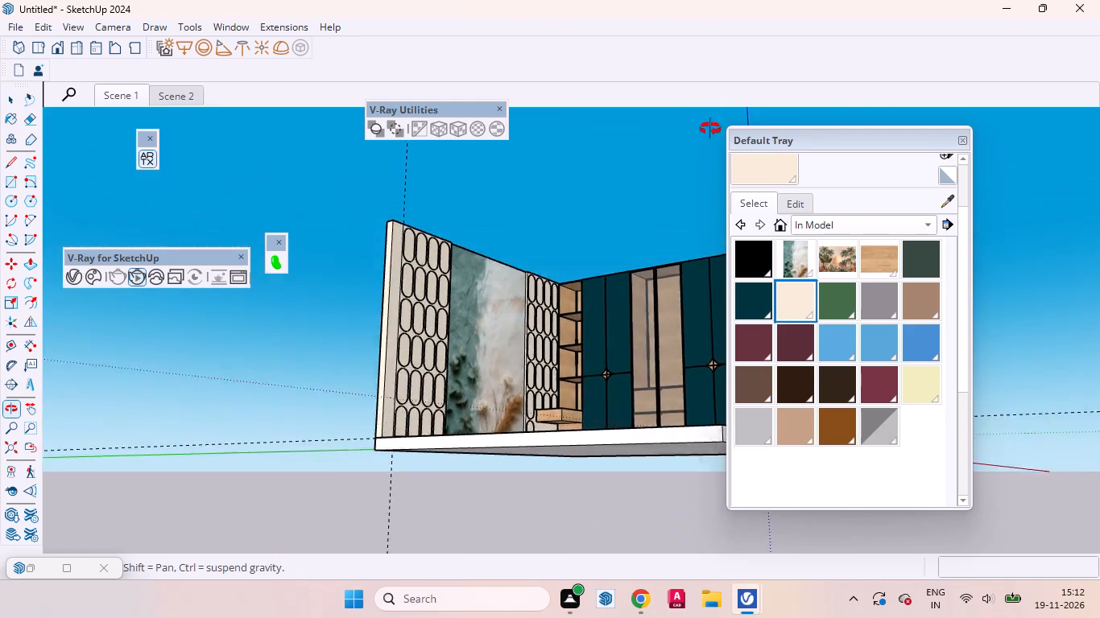
middle_click_drag(710, 129, 324, 303)
middle_click_drag(555, 406, 452, 353)
key("space")
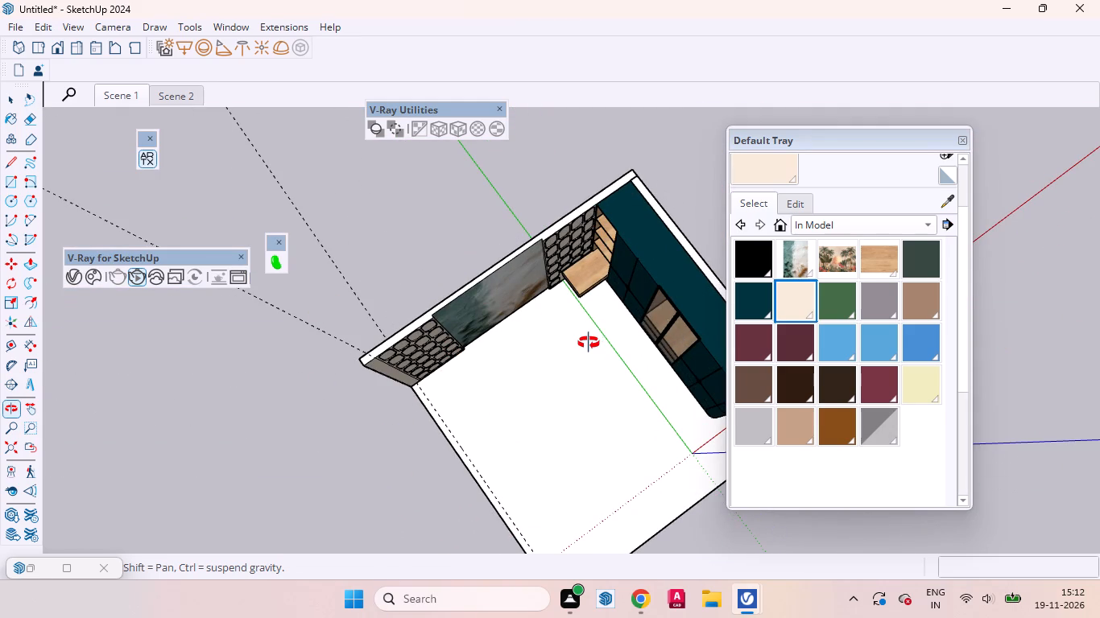
key("space")
key("space")
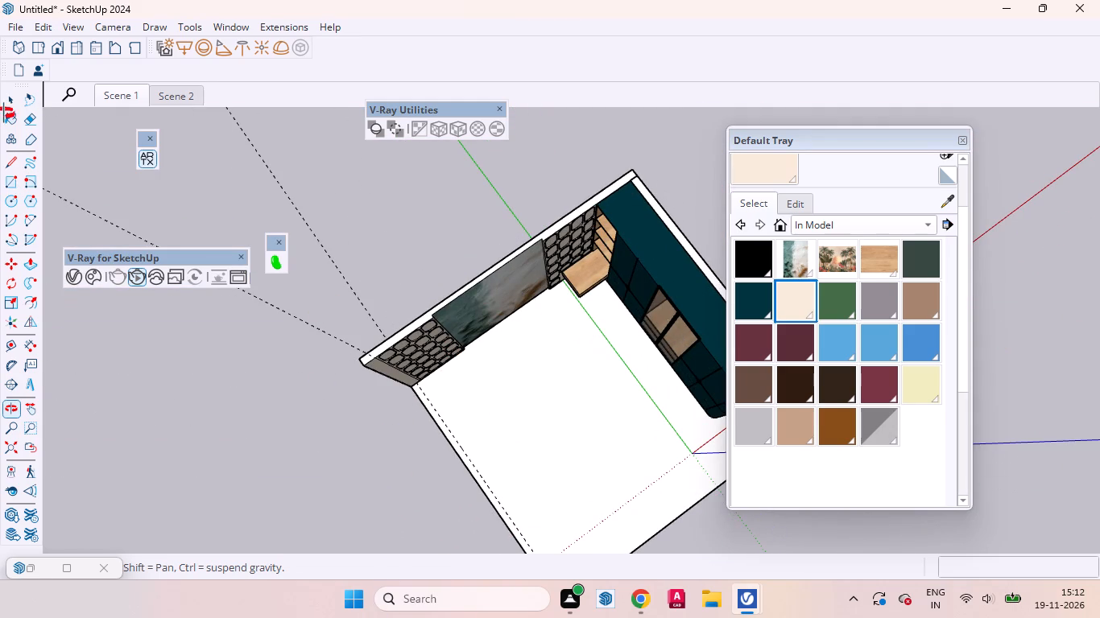
left_click(13, 102)
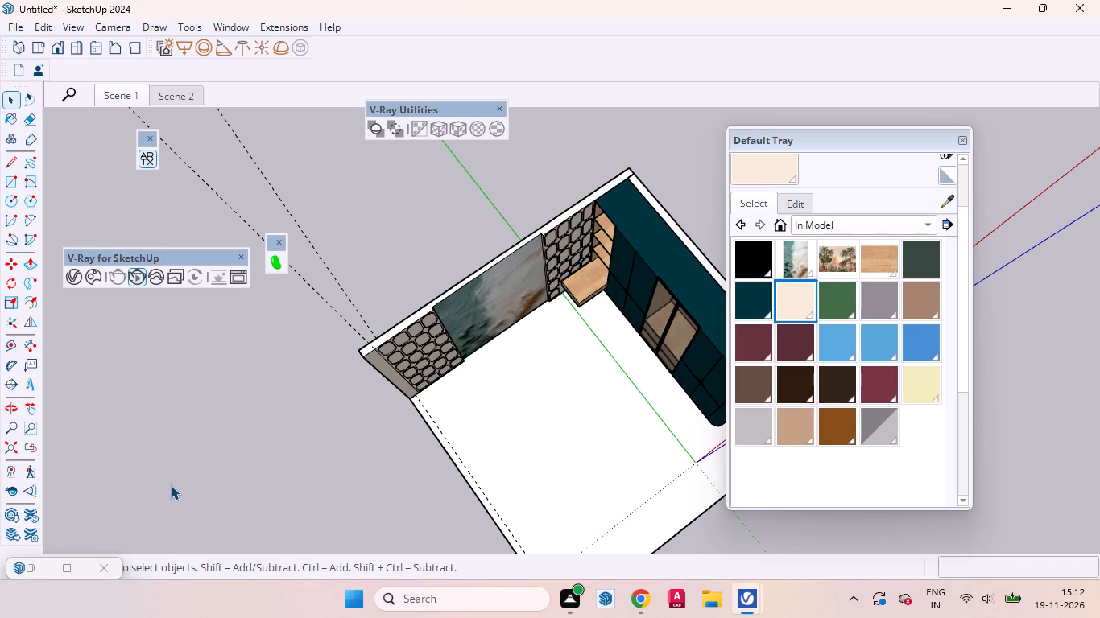
middle_click_drag(405, 373, 385, 332)
left_click_drag(370, 241, 109, 105)
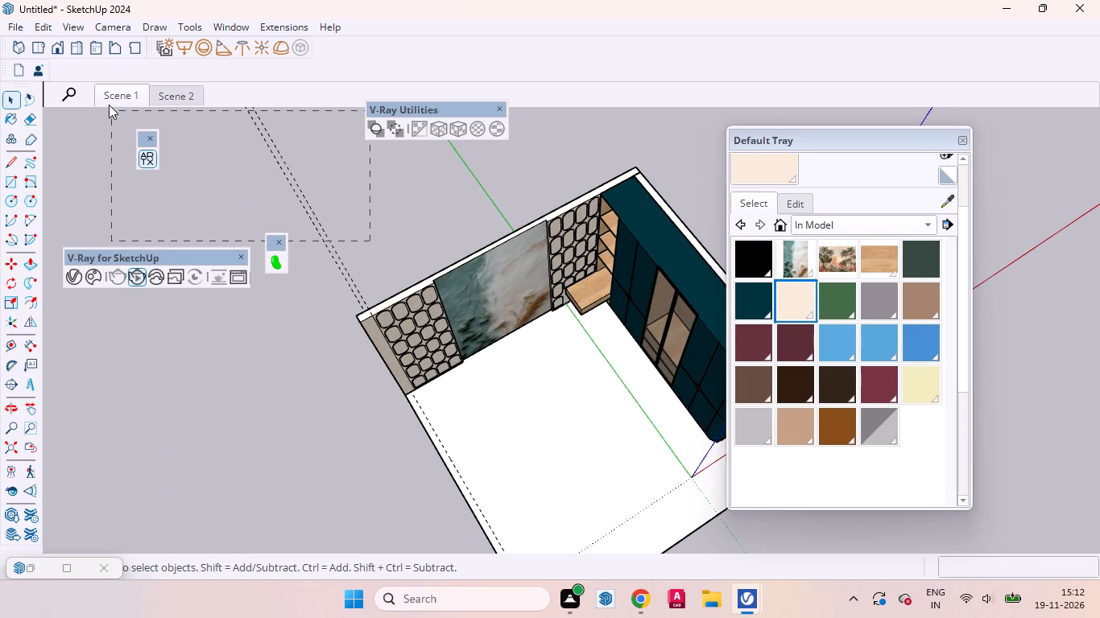
left_click_drag(109, 105, 110, 106)
key("Delete")
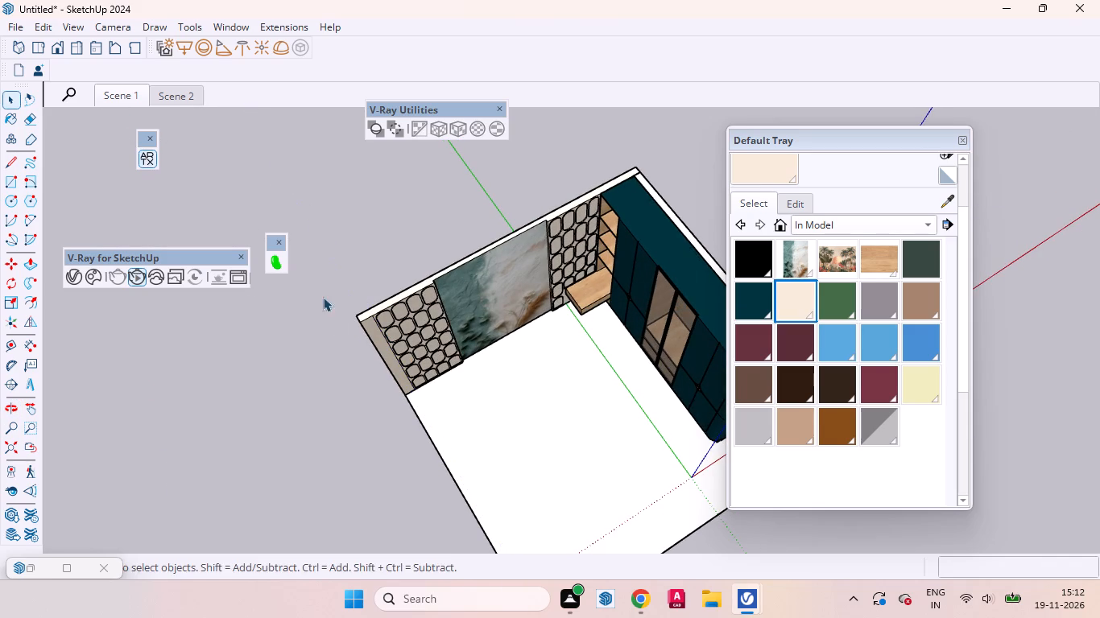
Open the Architextures texture library and search it for tiles.
middle_click_drag(355, 340, 118, 103)
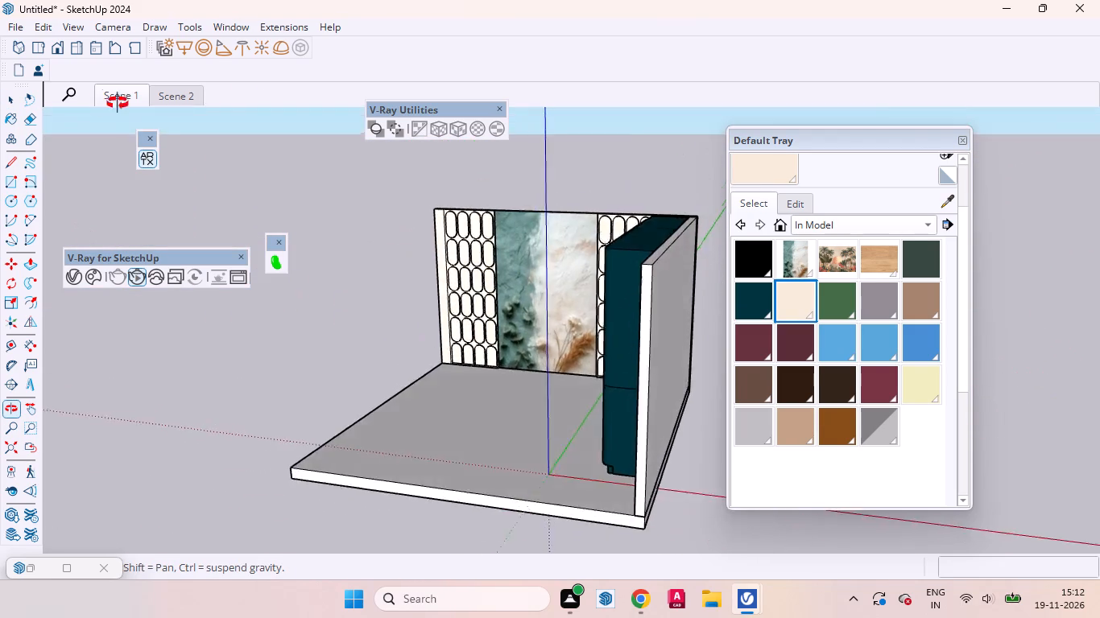
middle_click_drag(118, 103, 242, 388)
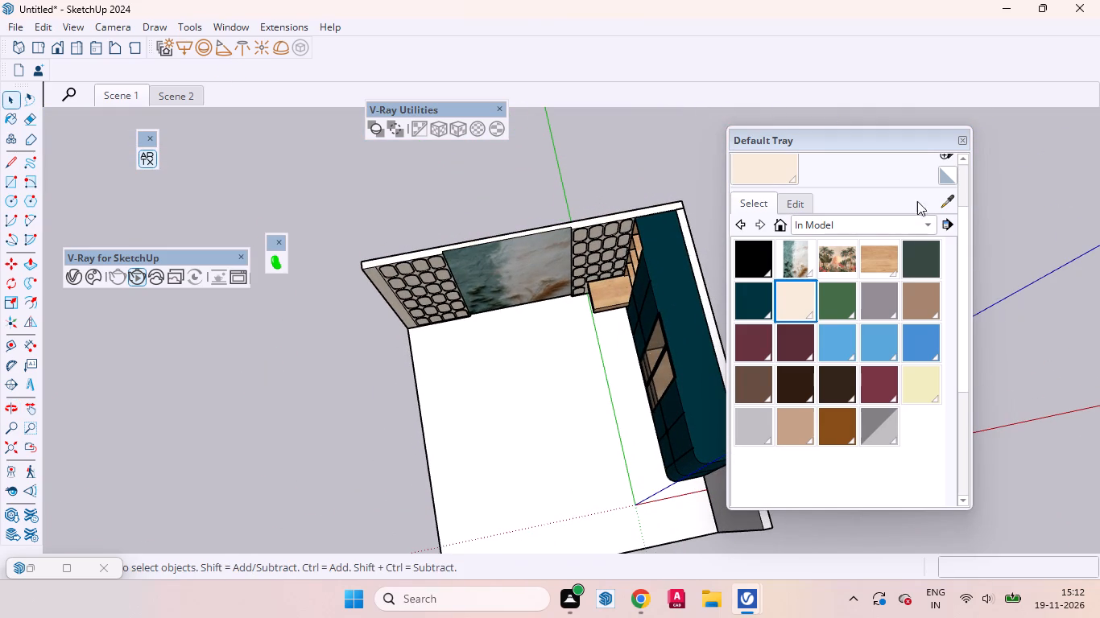
scroll(936, 223, "up", 1)
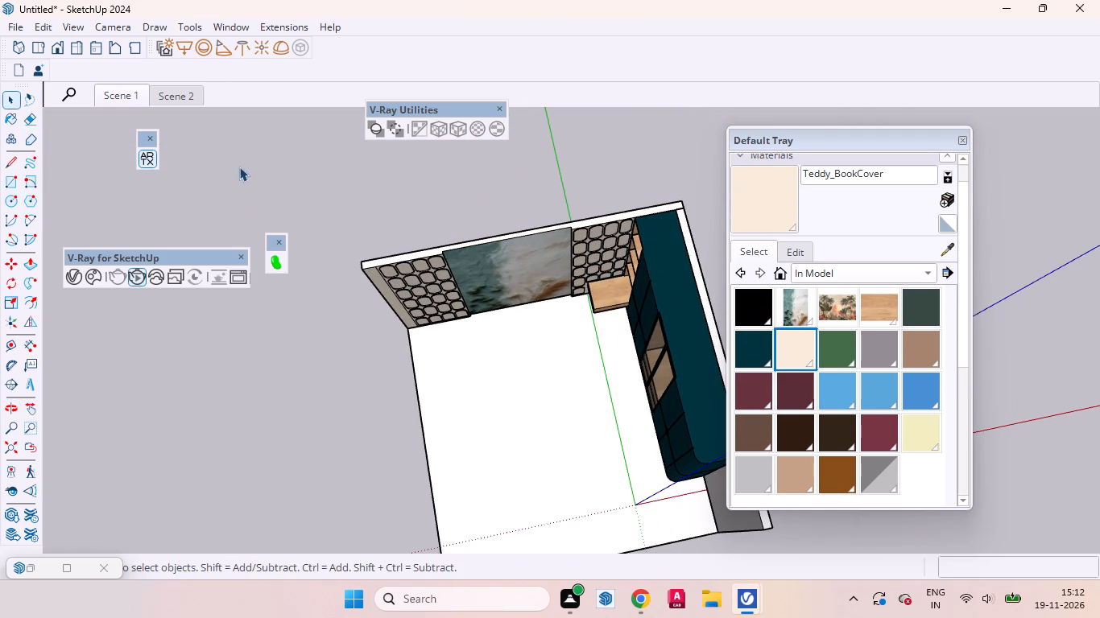
left_click(148, 159)
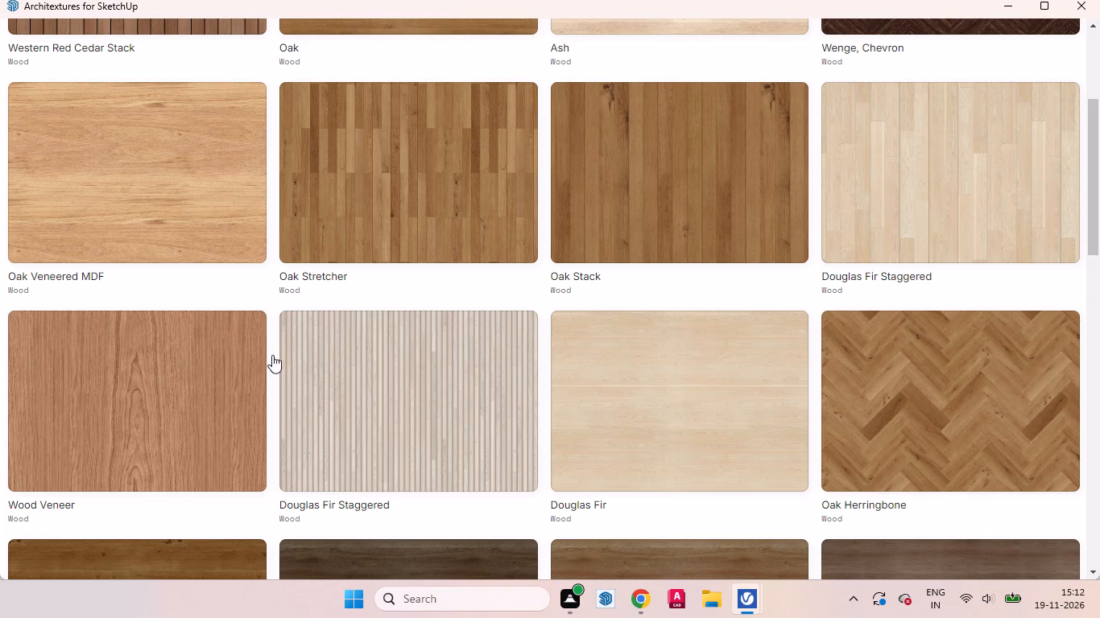
scroll(414, 332, "up", 2)
scroll(273, 183, "up", 2)
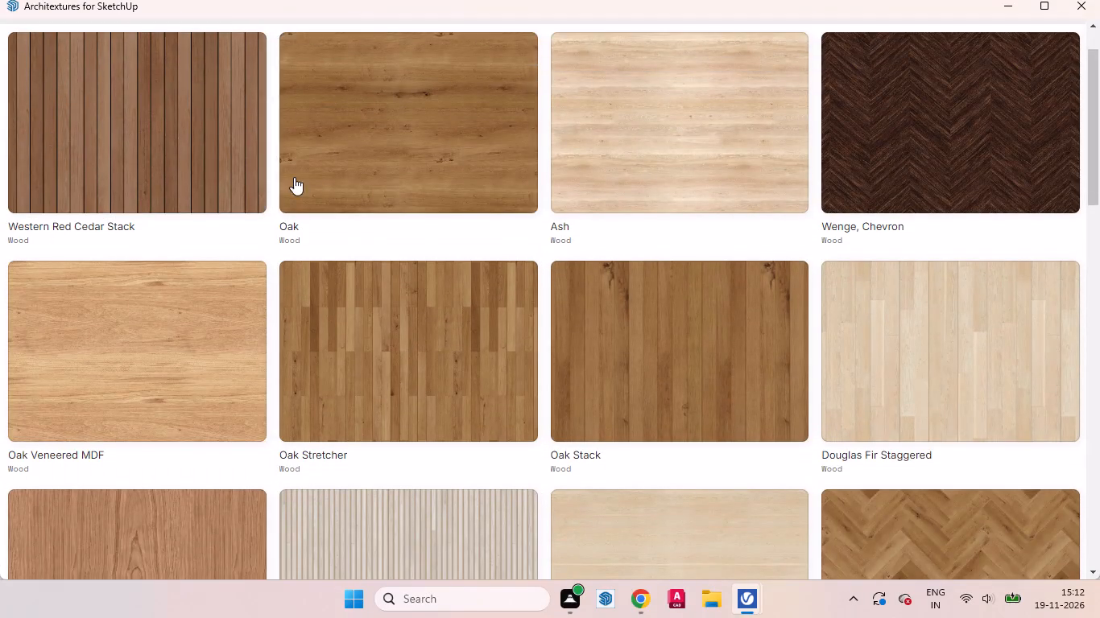
scroll(472, 134, "up", 3)
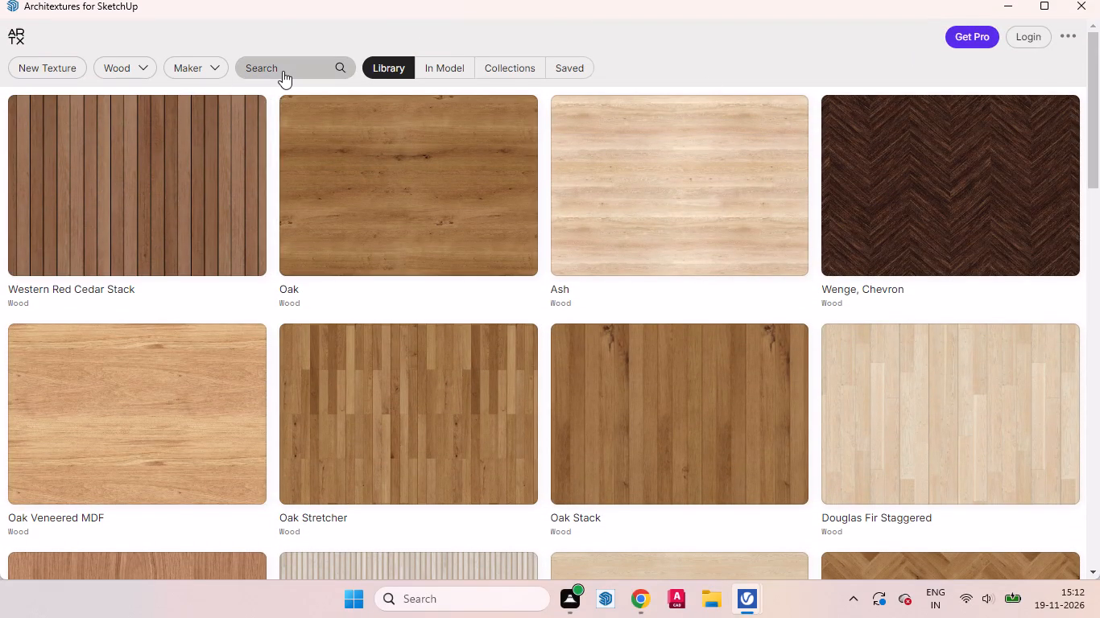
left_click(283, 71)
type("tiles")
key("Return")
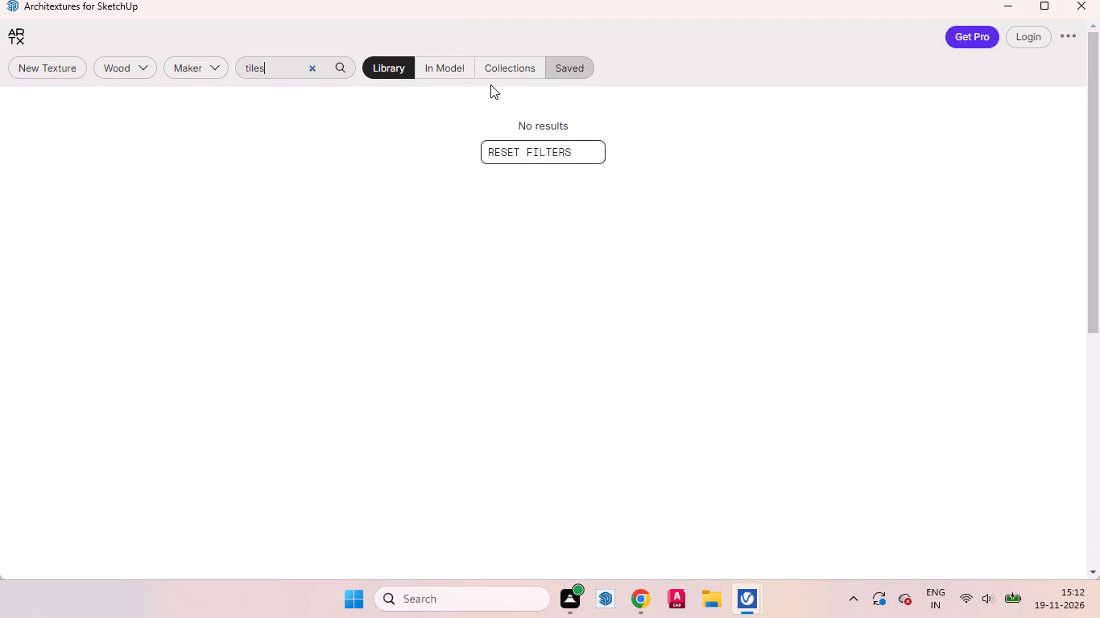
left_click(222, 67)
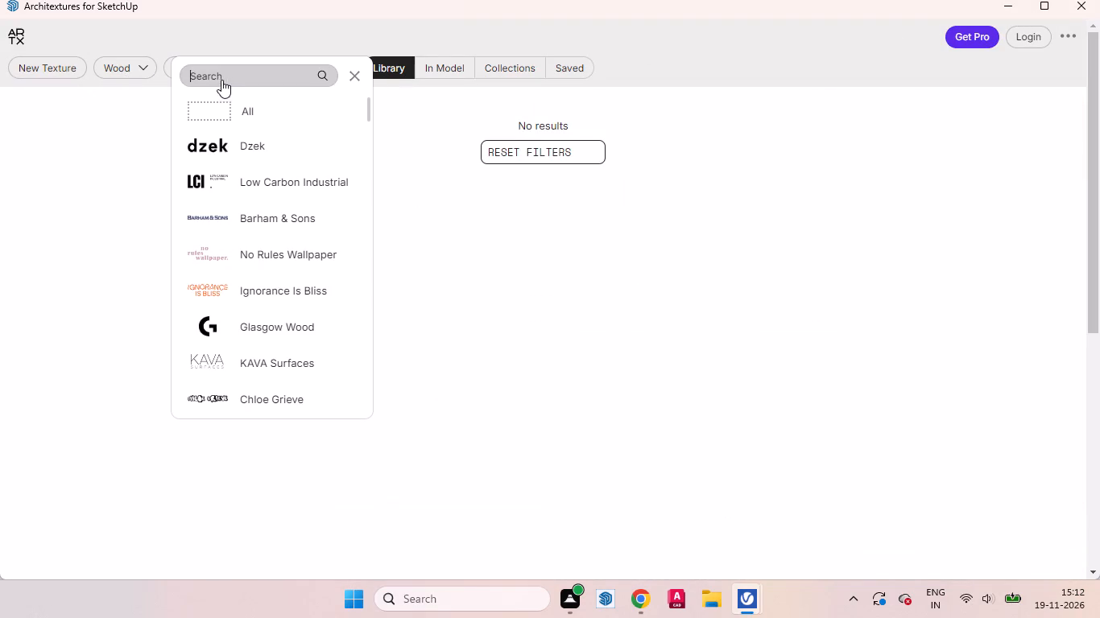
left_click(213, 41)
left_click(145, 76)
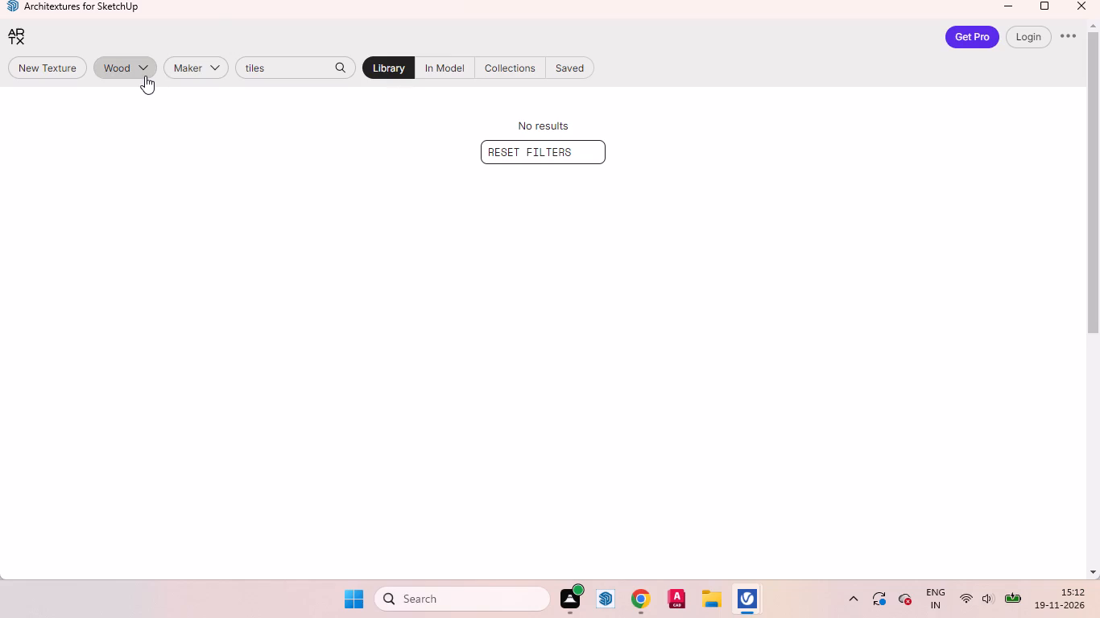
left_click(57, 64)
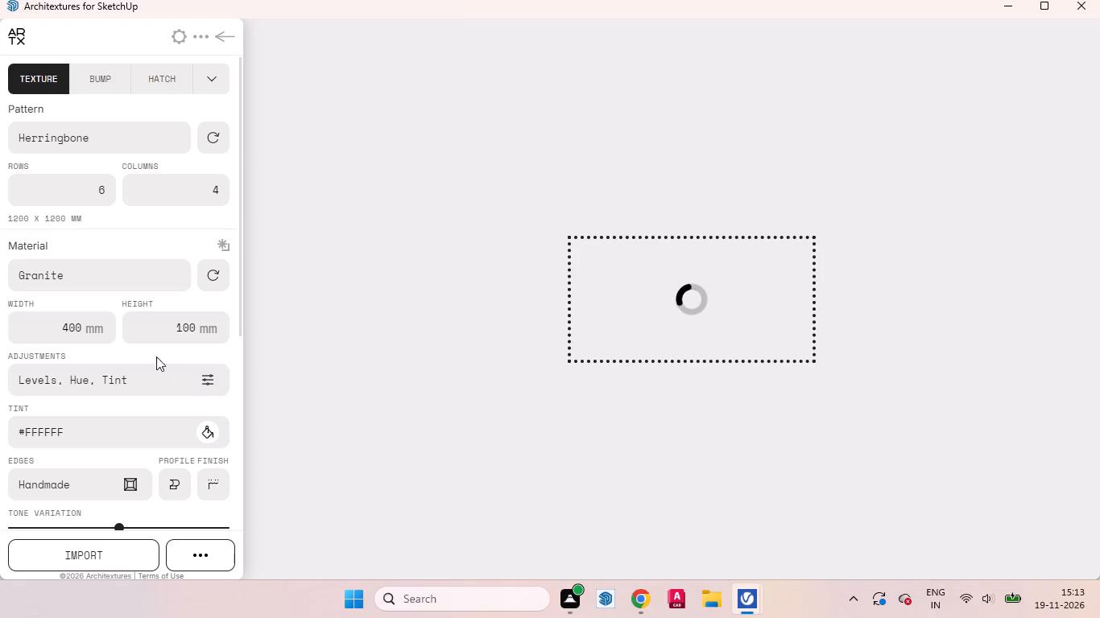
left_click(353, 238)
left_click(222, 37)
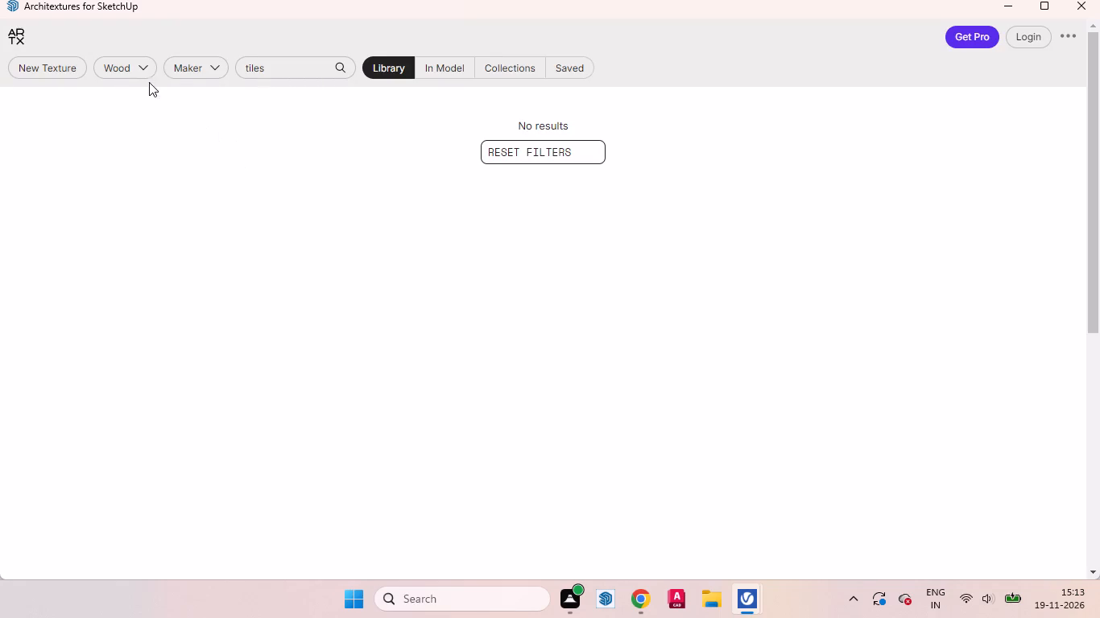
Change the library's category filter from Wood to Tile for the tiles search.
left_click(217, 72)
left_click(134, 75)
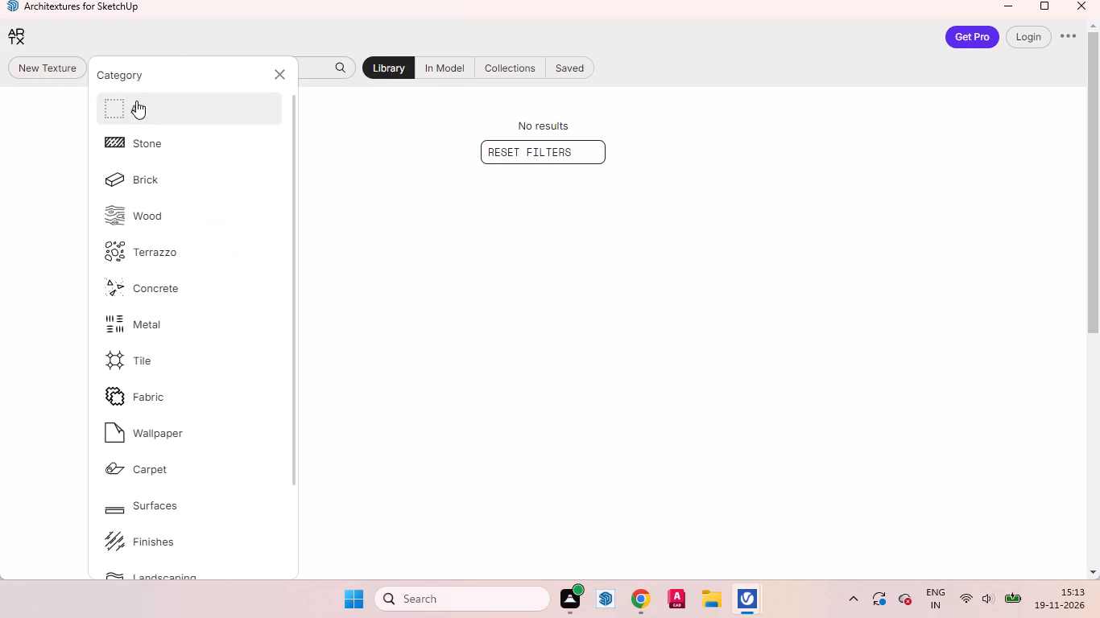
left_click(148, 360)
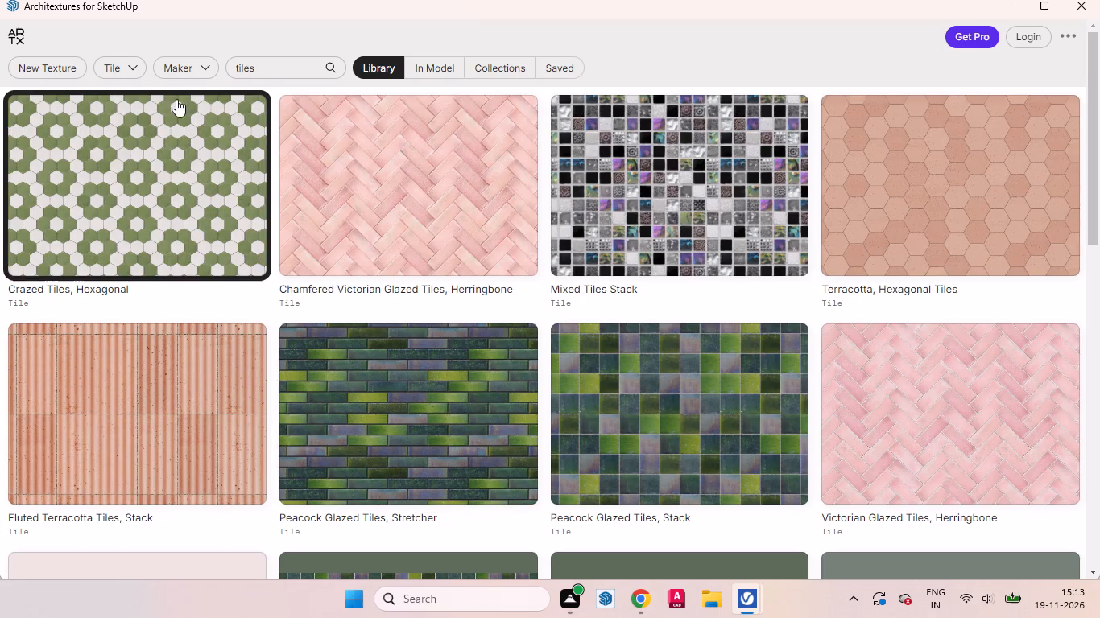
Examine the tile textures through to the end of the results for a suitable finish.
scroll(354, 253, "up", 1)
scroll(354, 256, "down", 3)
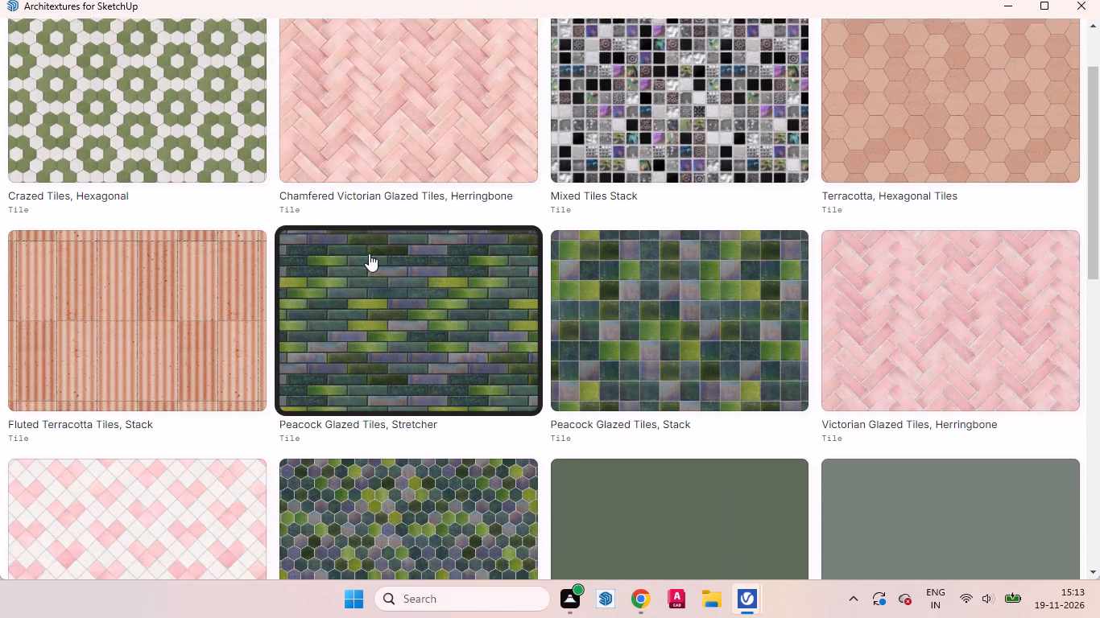
scroll(369, 253, "down", 4)
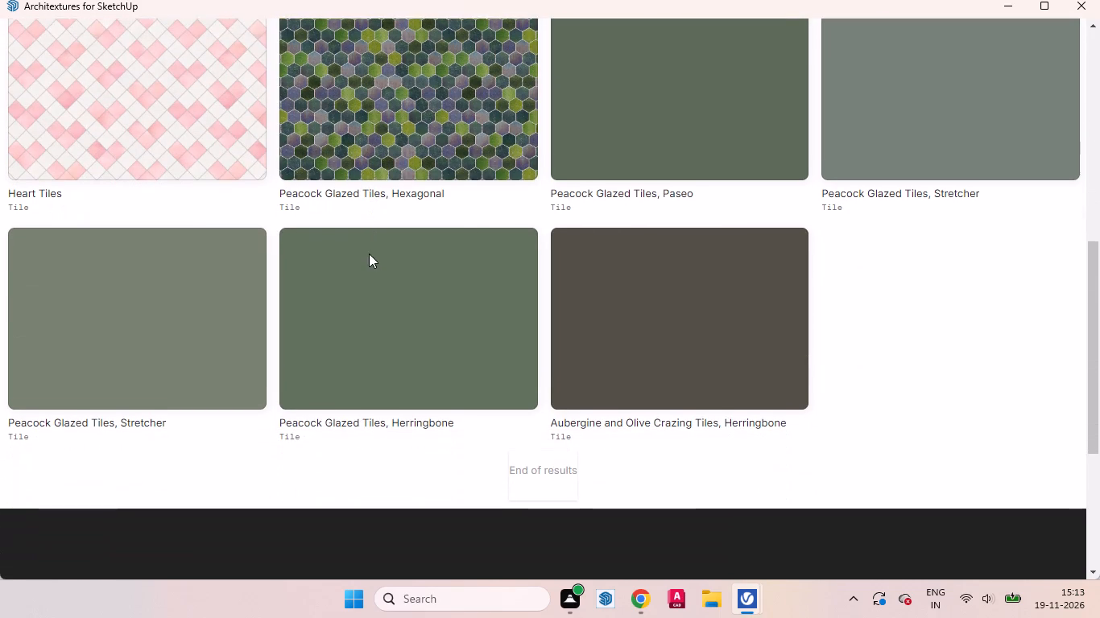
scroll(369, 253, "down", 2)
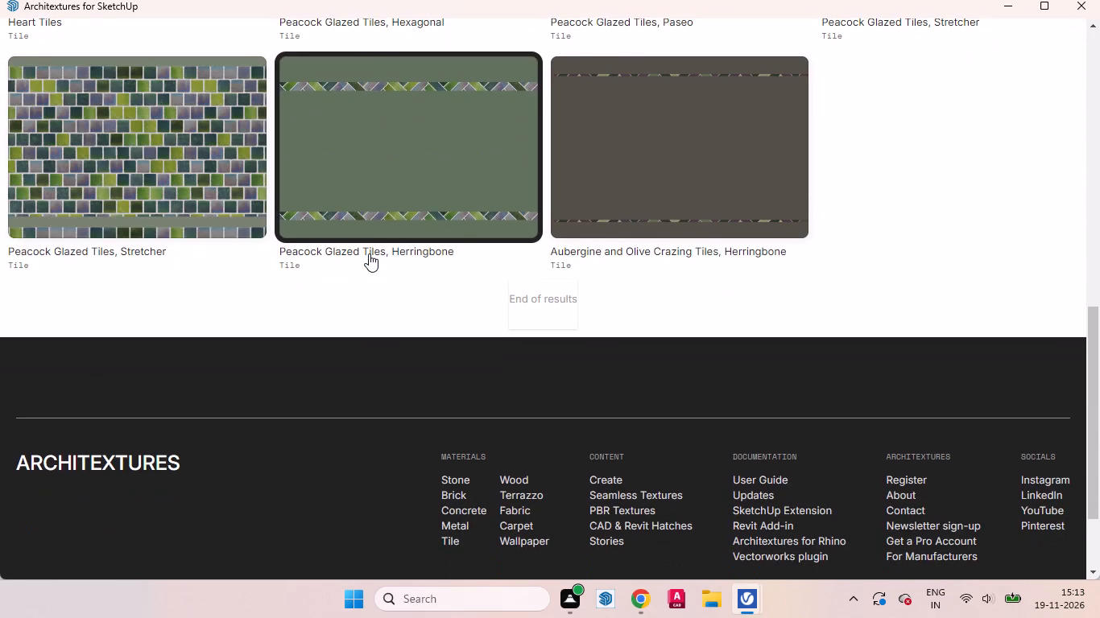
scroll(470, 260, "down", 4)
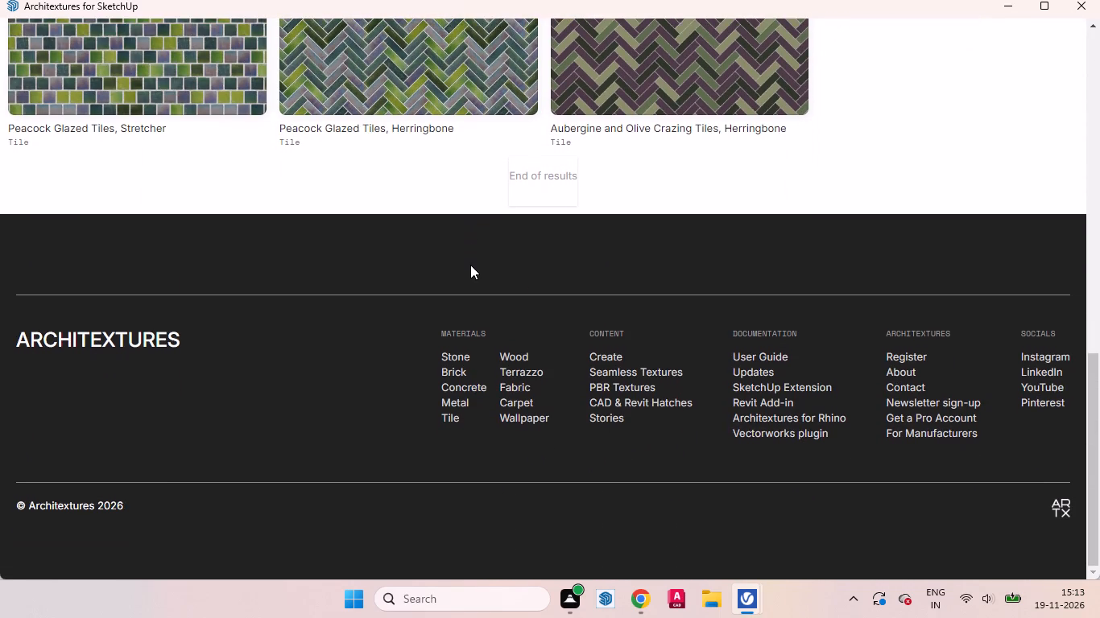
Change the library's category filter from Tile to Stone for the tiles search.
scroll(470, 265, "down", 1)
scroll(470, 265, "up", 3)
scroll(537, 414, "up", 8)
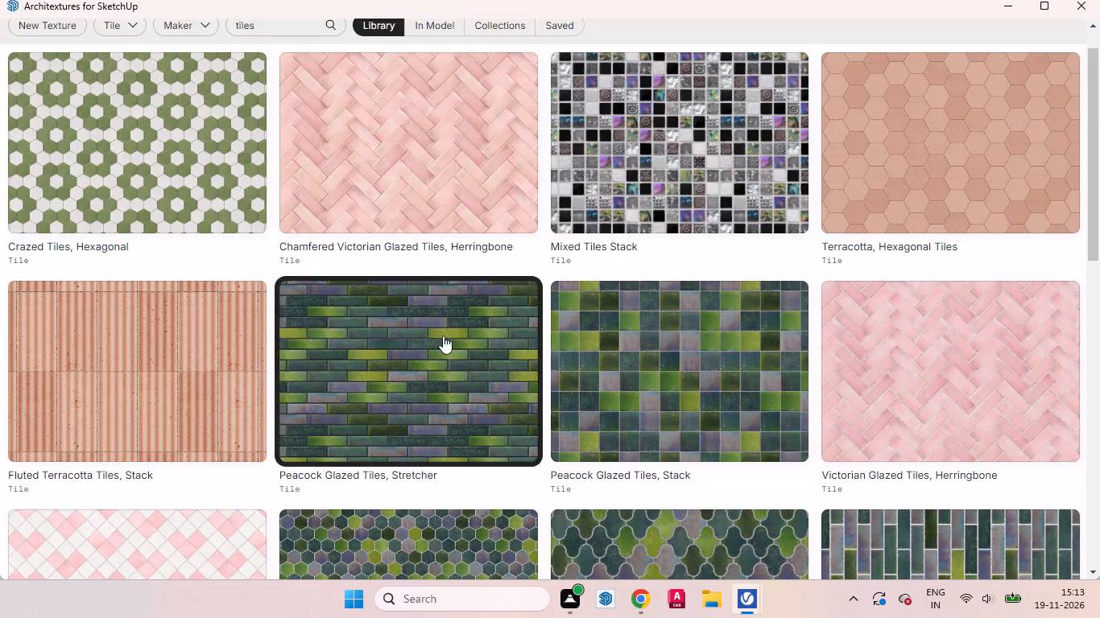
scroll(443, 336, "up", 5)
left_click(137, 69)
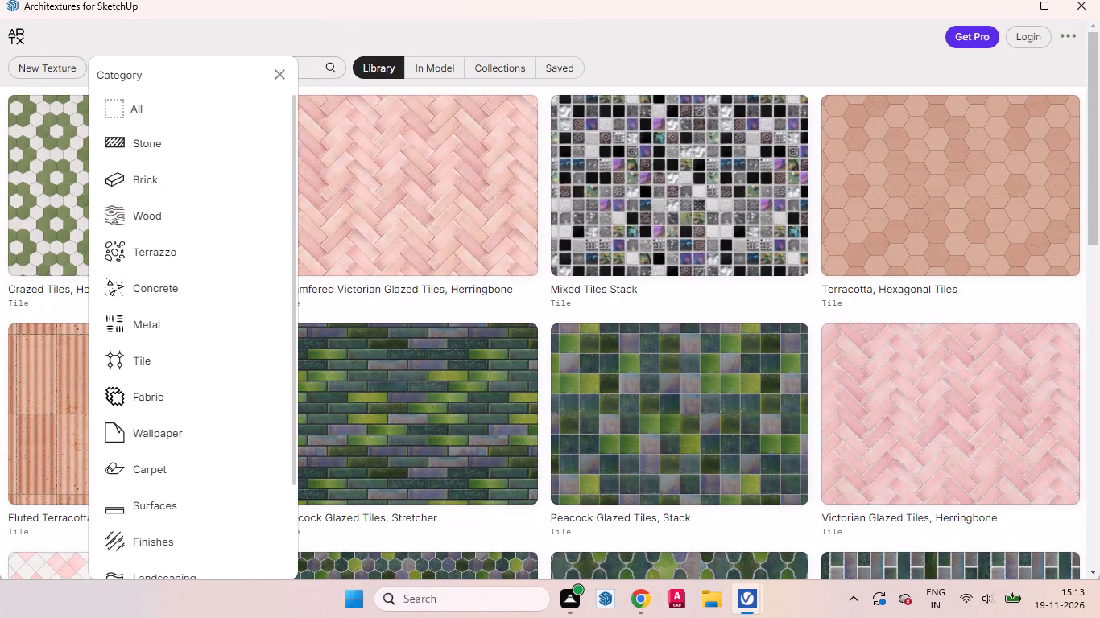
scroll(181, 352, "down", 3)
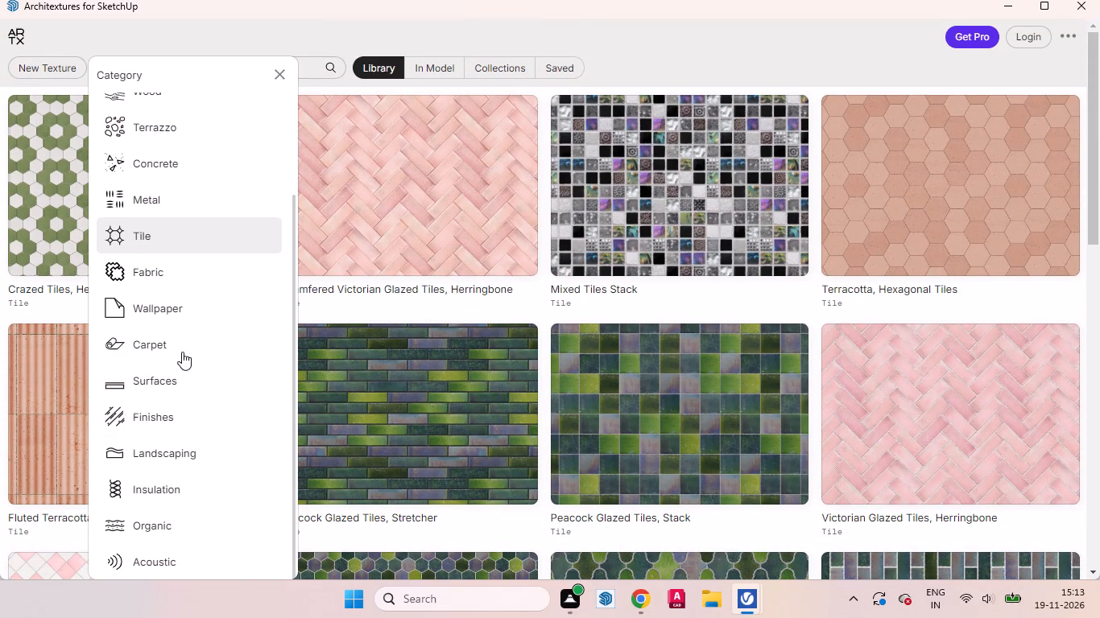
scroll(144, 233, "up", 2)
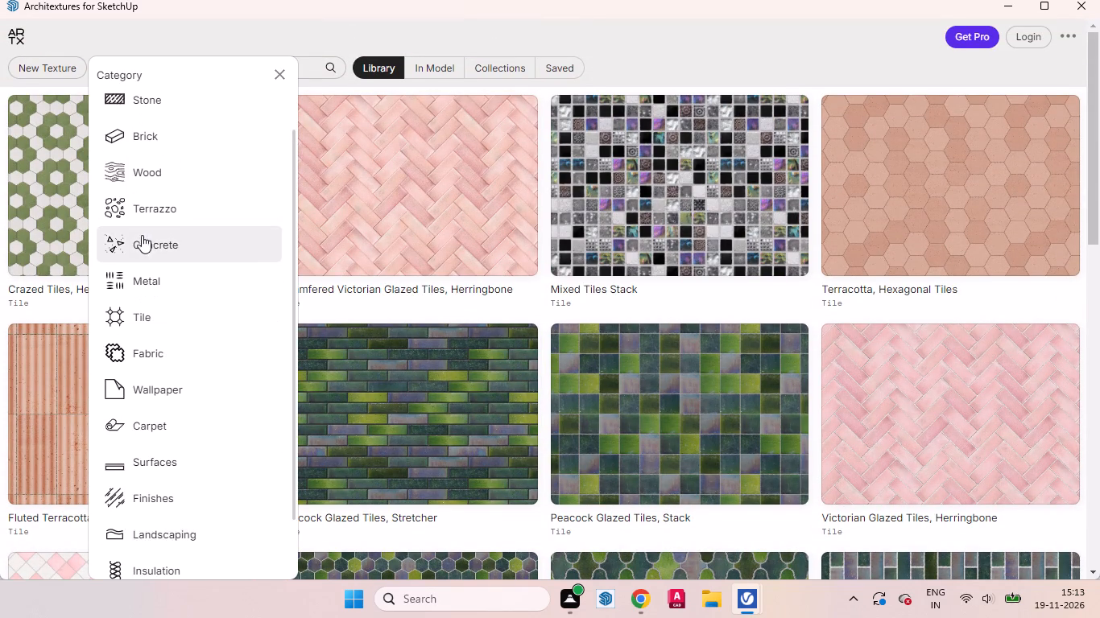
scroll(142, 235, "up", 1)
left_click(150, 142)
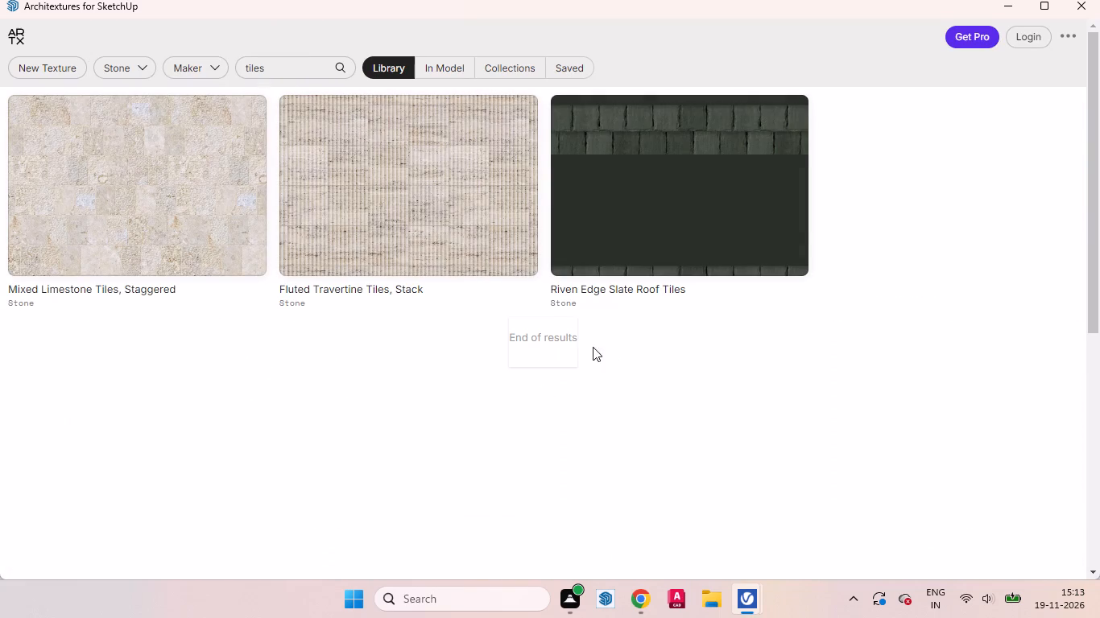
Clear the tiles search and minimize the Architextures window to get back to the room model.
scroll(444, 265, "up", 1)
scroll(377, 256, "up", 1)
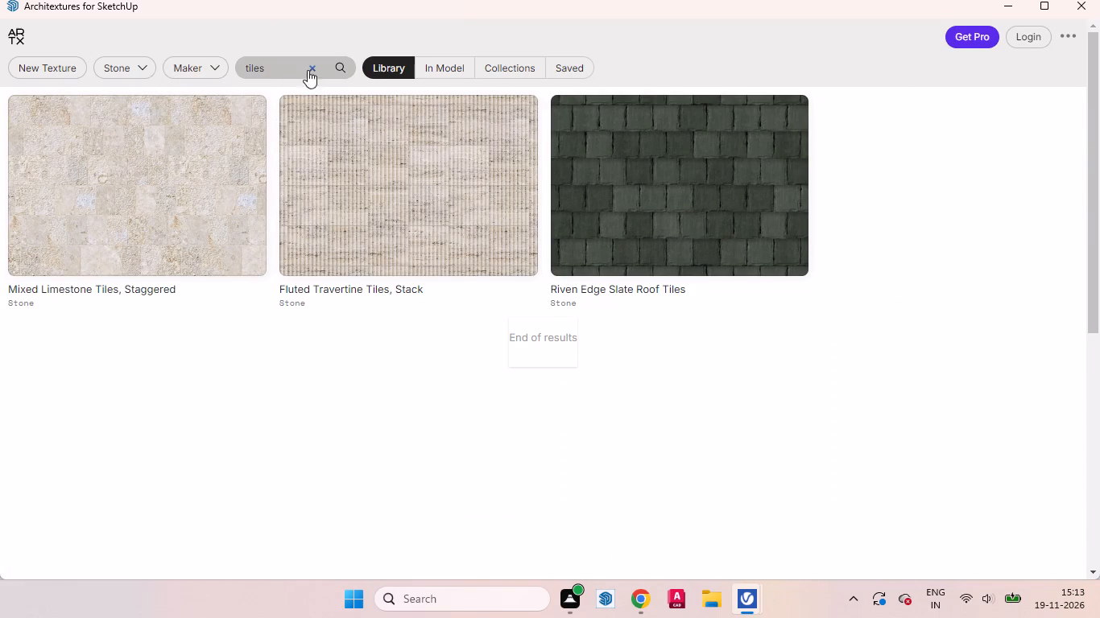
left_click(311, 70)
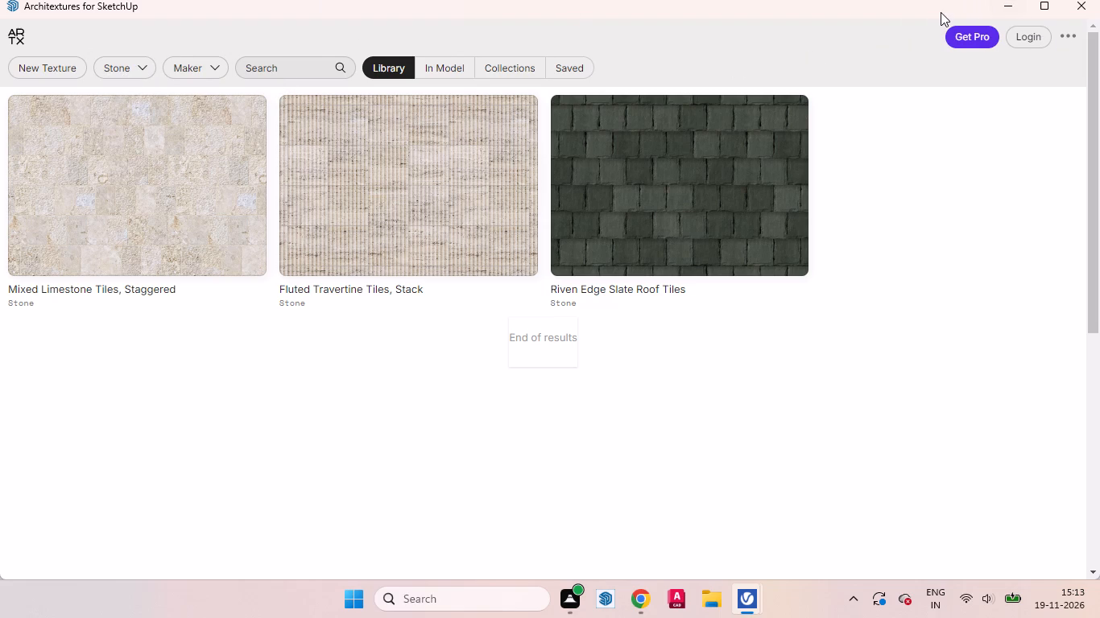
left_click_drag(941, 12, 841, 56)
left_click(895, 50)
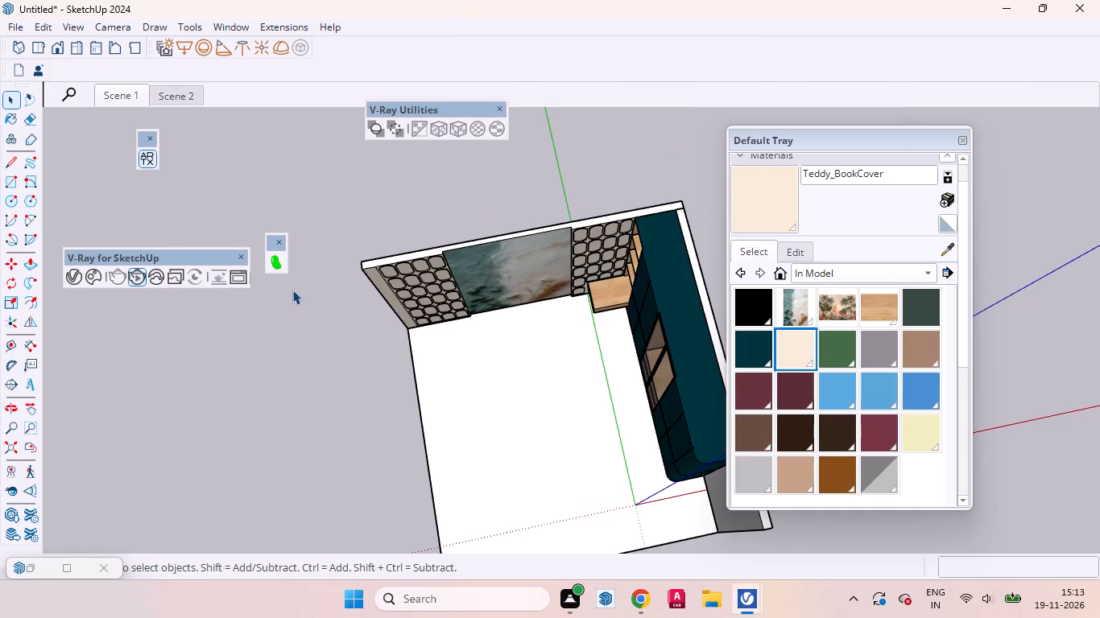
Create a new material using the white marble image 5943b18d2c54371cd8fdc3d12be475fa from Downloads as its texture.
left_click(950, 201)
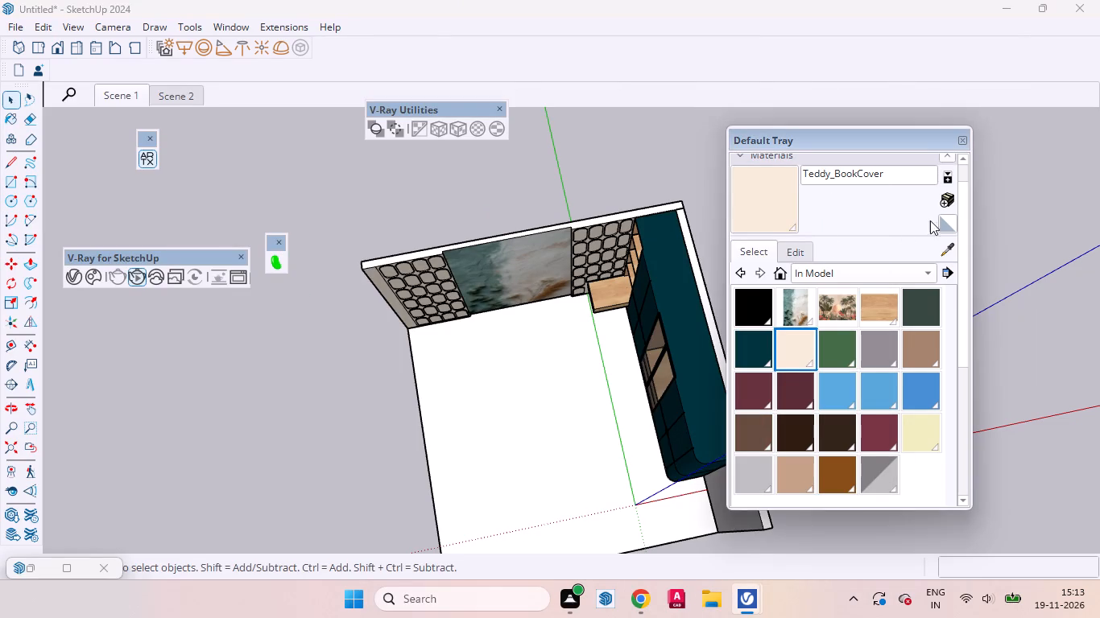
left_click(850, 363)
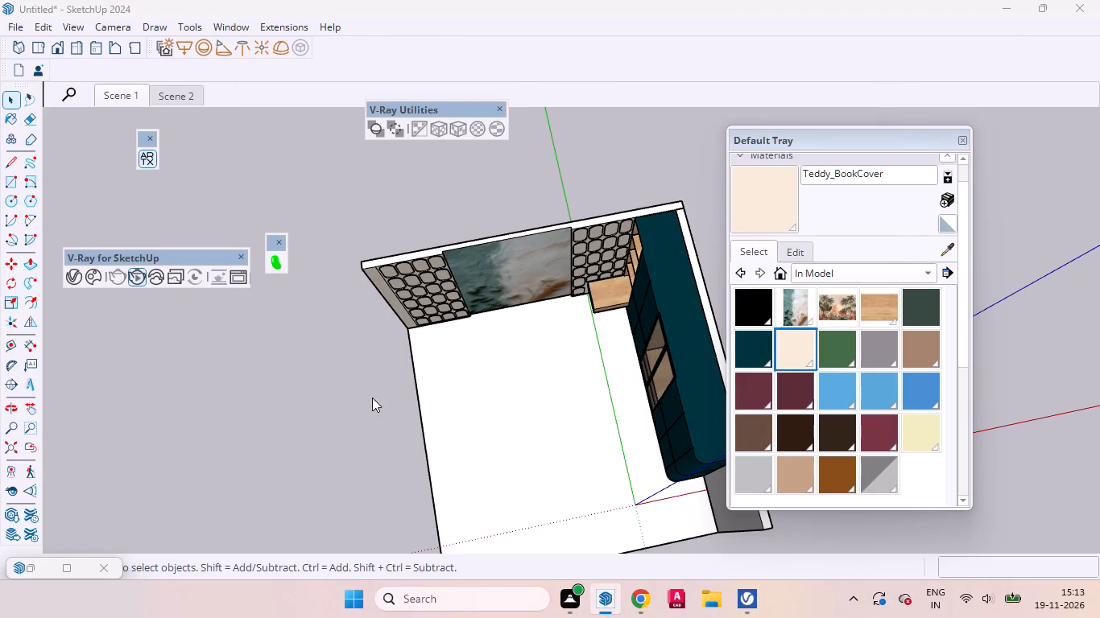
left_click(52, 233)
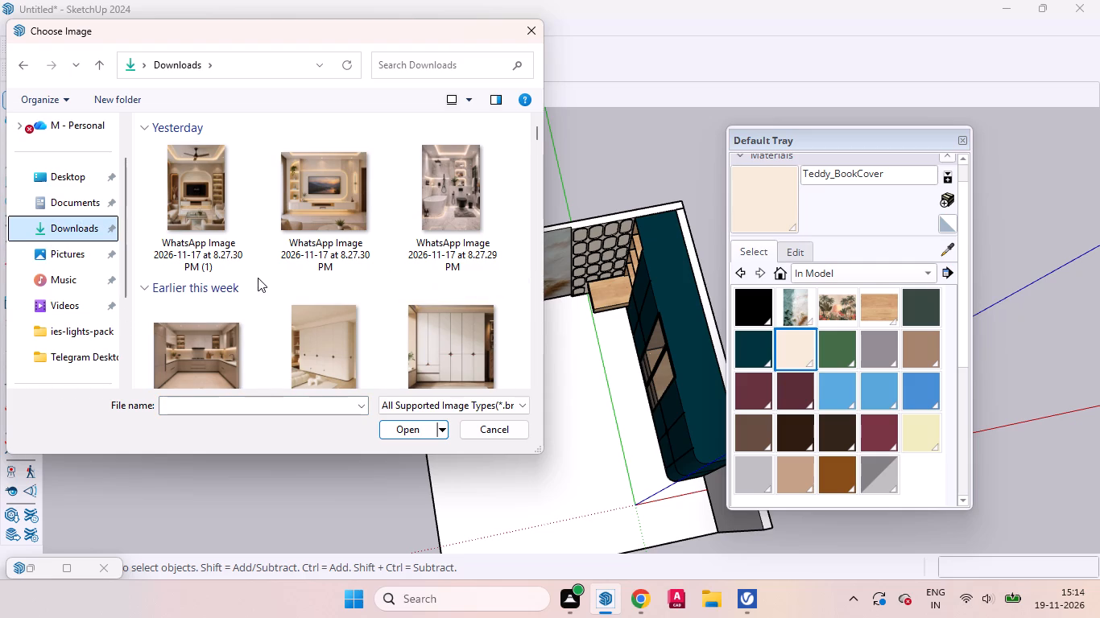
scroll(411, 277, "down", 3)
scroll(410, 278, "up", 1)
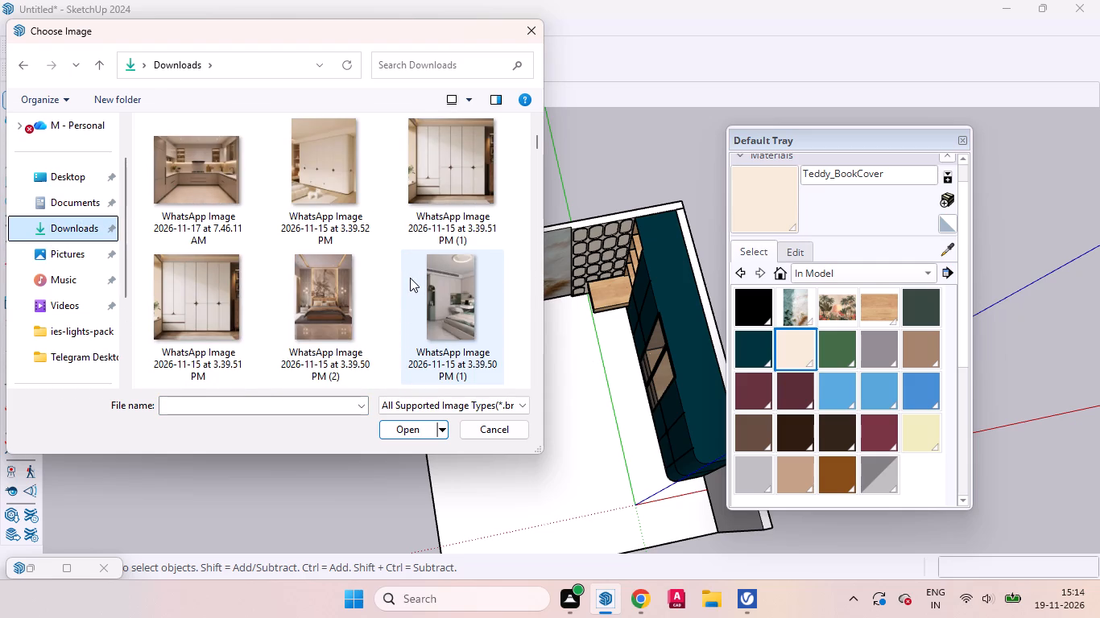
scroll(410, 278, "down", 4)
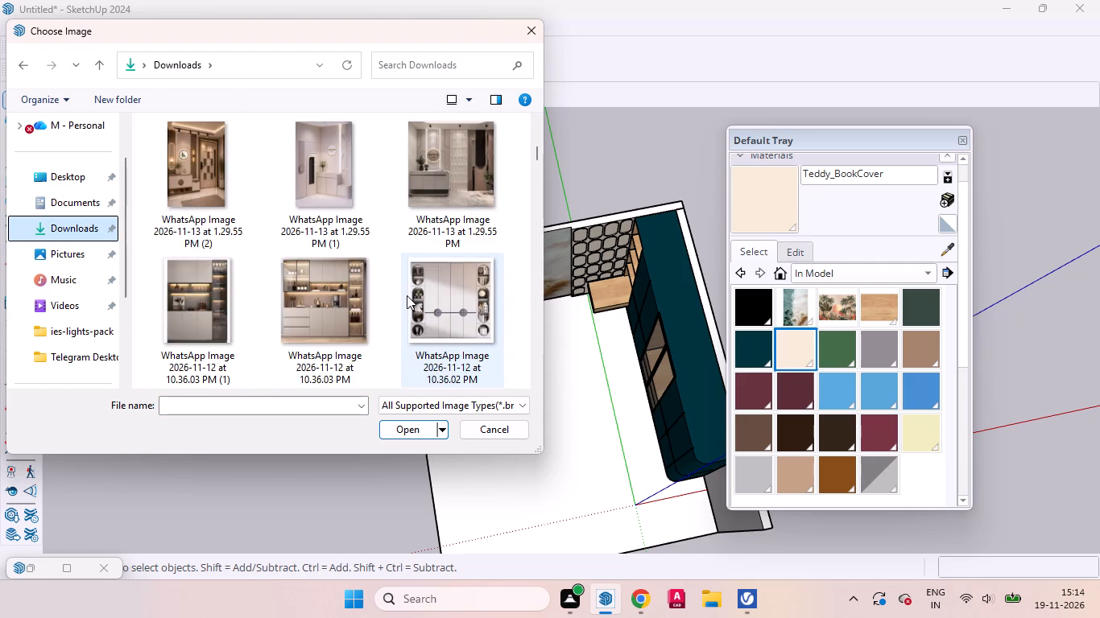
scroll(407, 296, "down", 10)
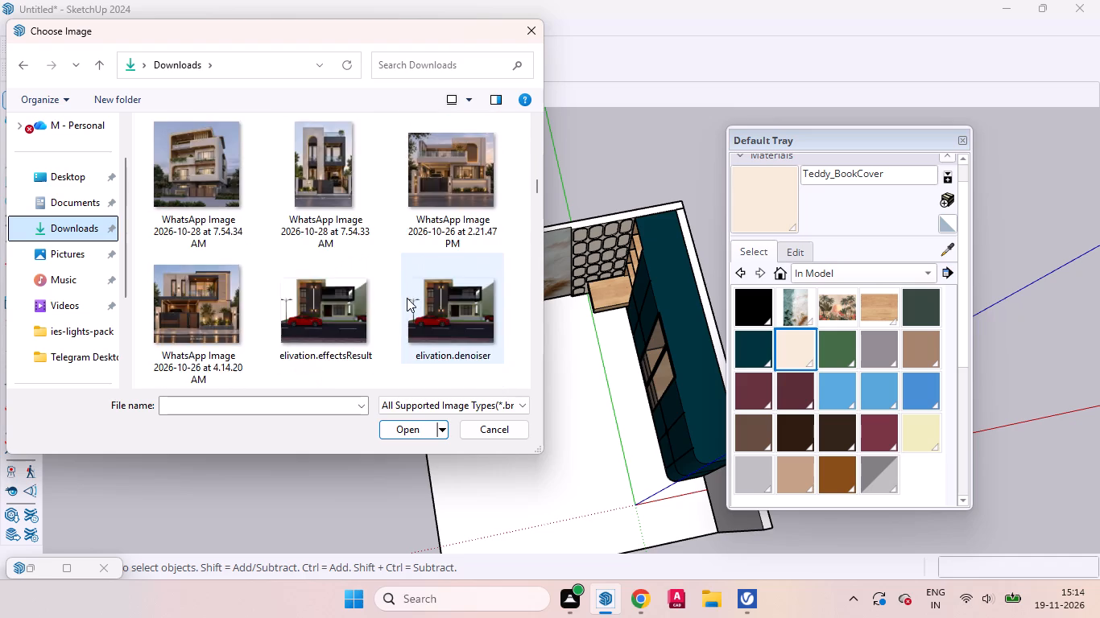
scroll(407, 298, "down", 4)
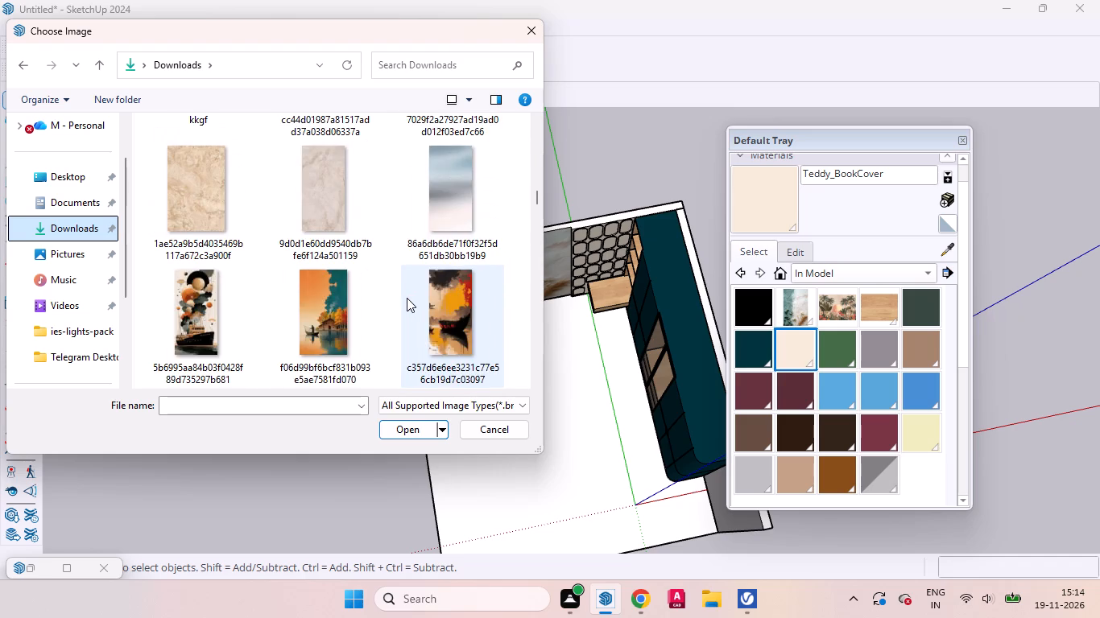
scroll(407, 298, "down", 4)
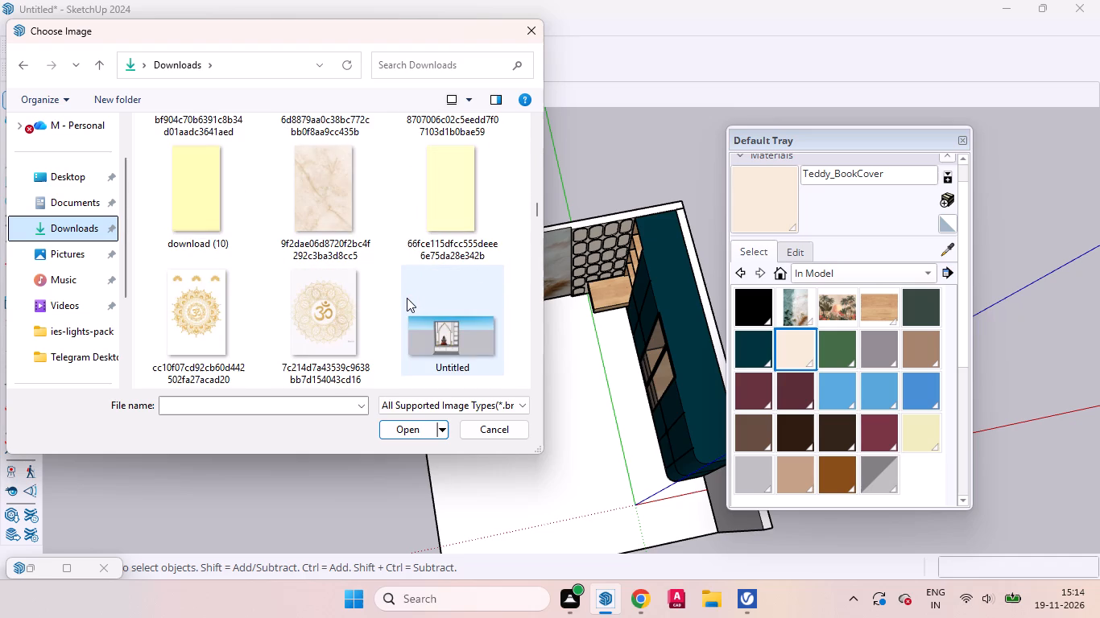
scroll(407, 298, "down", 3)
scroll(400, 303, "up", 2)
left_click(300, 302)
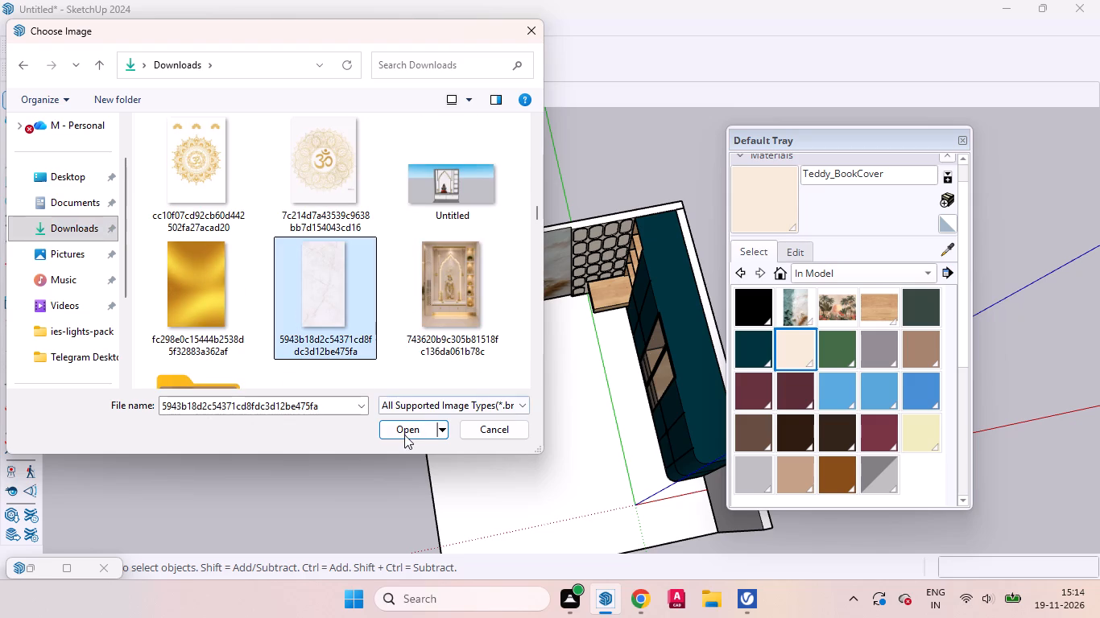
left_click(403, 431)
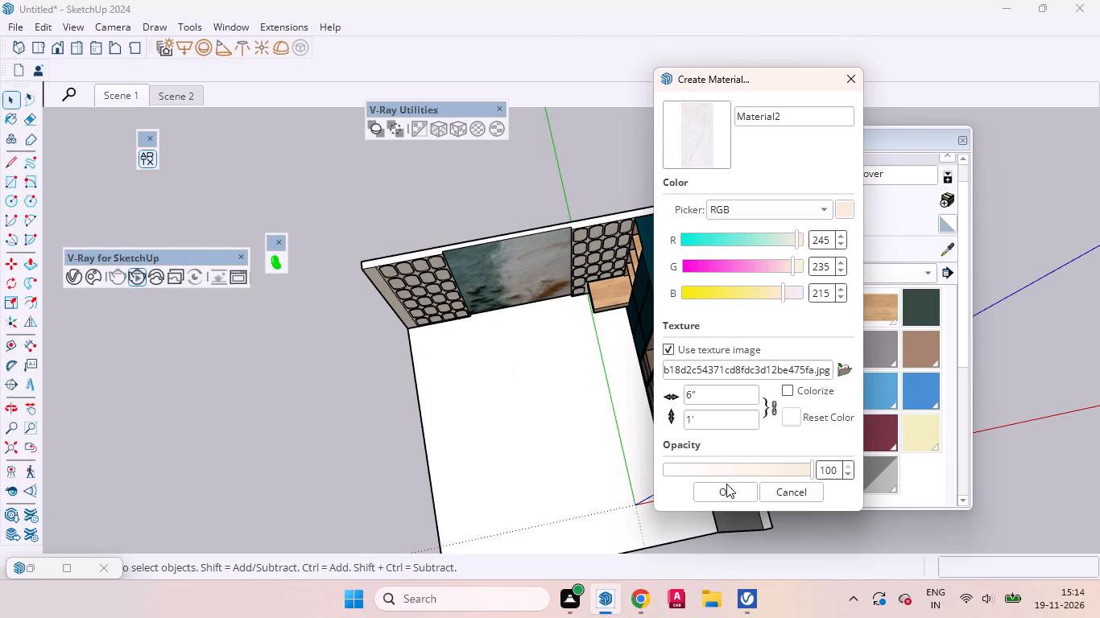
left_click(726, 491)
Open the floor group, paint its top face with the new white marble material, and leave the group.
right_click(482, 439)
key("space")
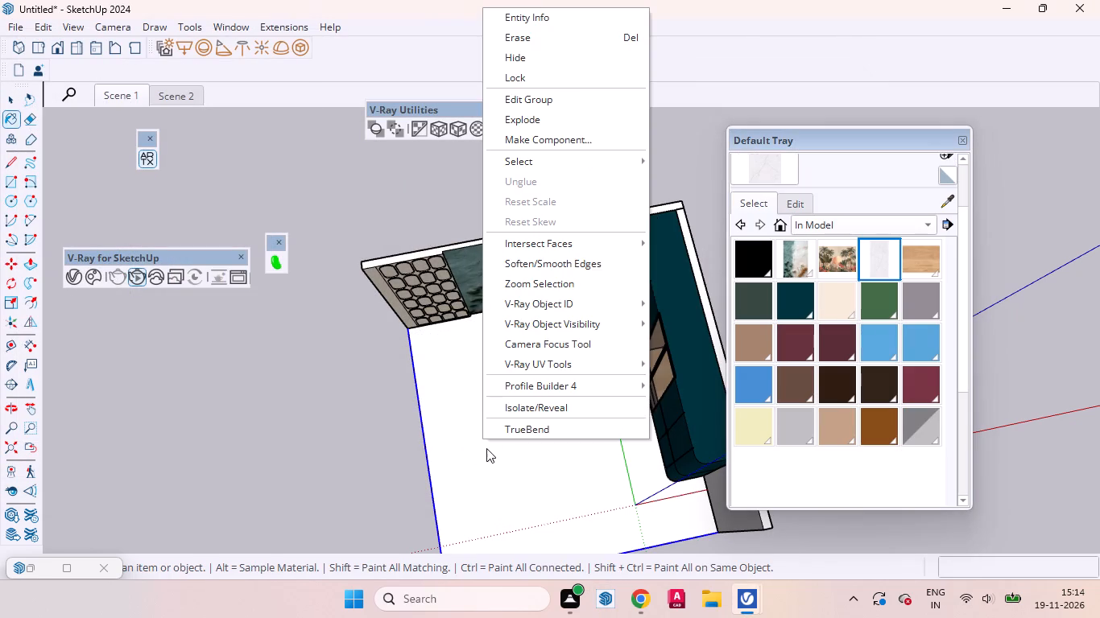
left_click(382, 433)
key("space")
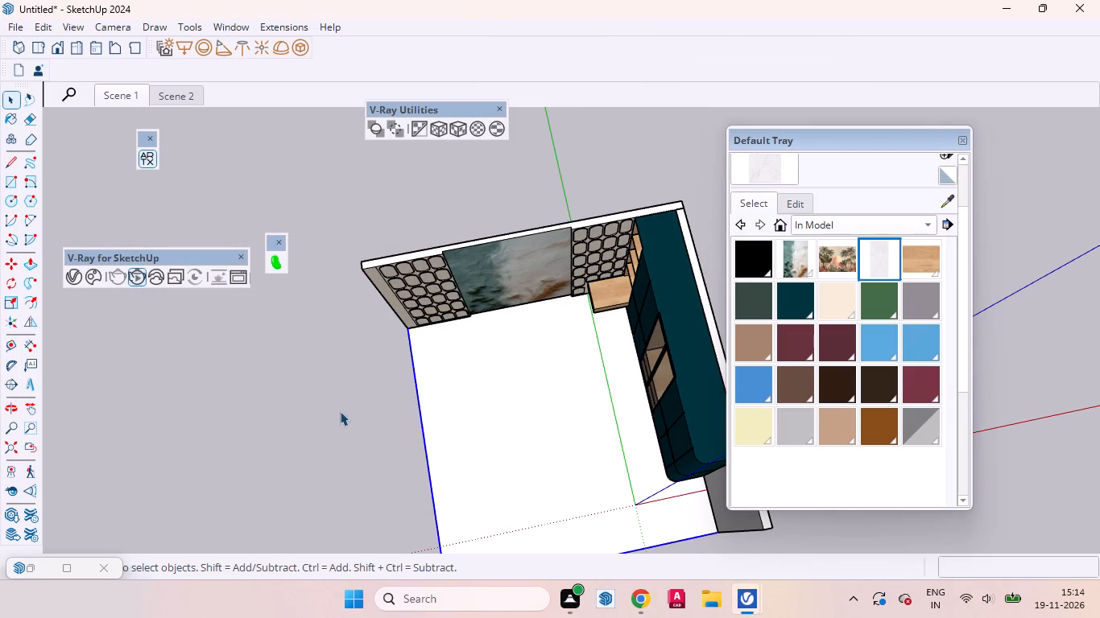
left_click(492, 446)
triple_click(503, 444)
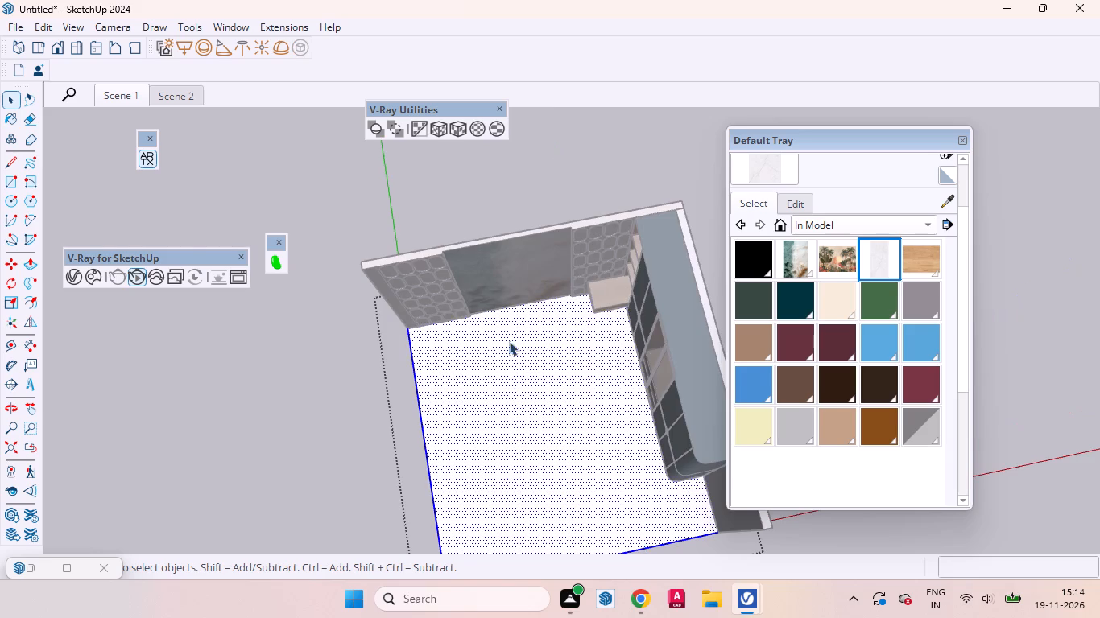
scroll(510, 336, "down", 6)
middle_click_drag(546, 418, 565, 159)
scroll(537, 366, "up", 3)
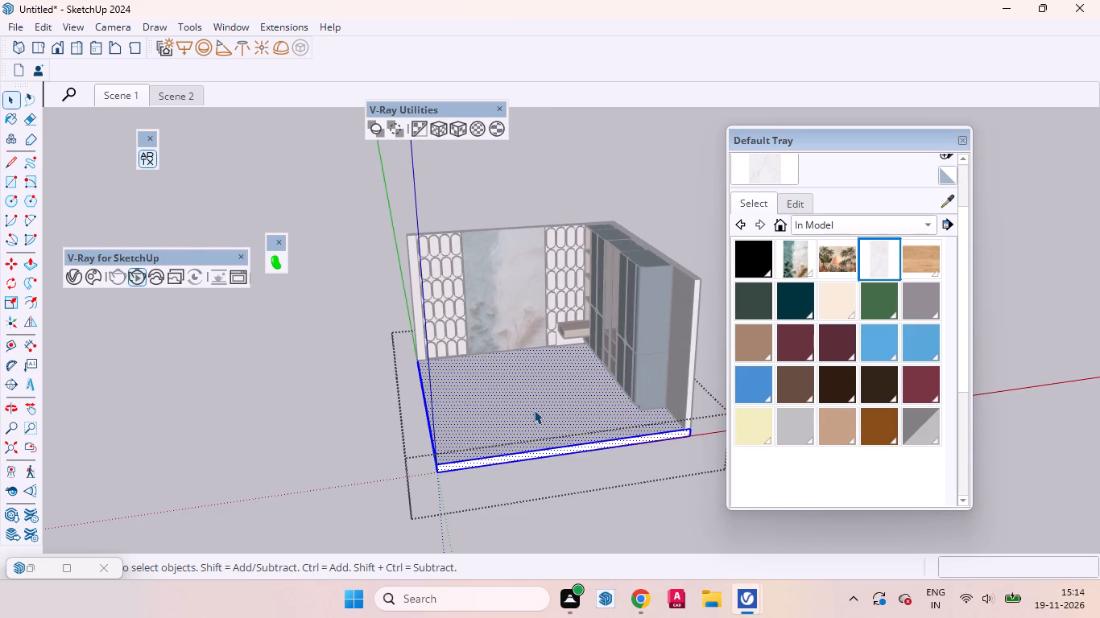
left_click(534, 410)
left_click(757, 175)
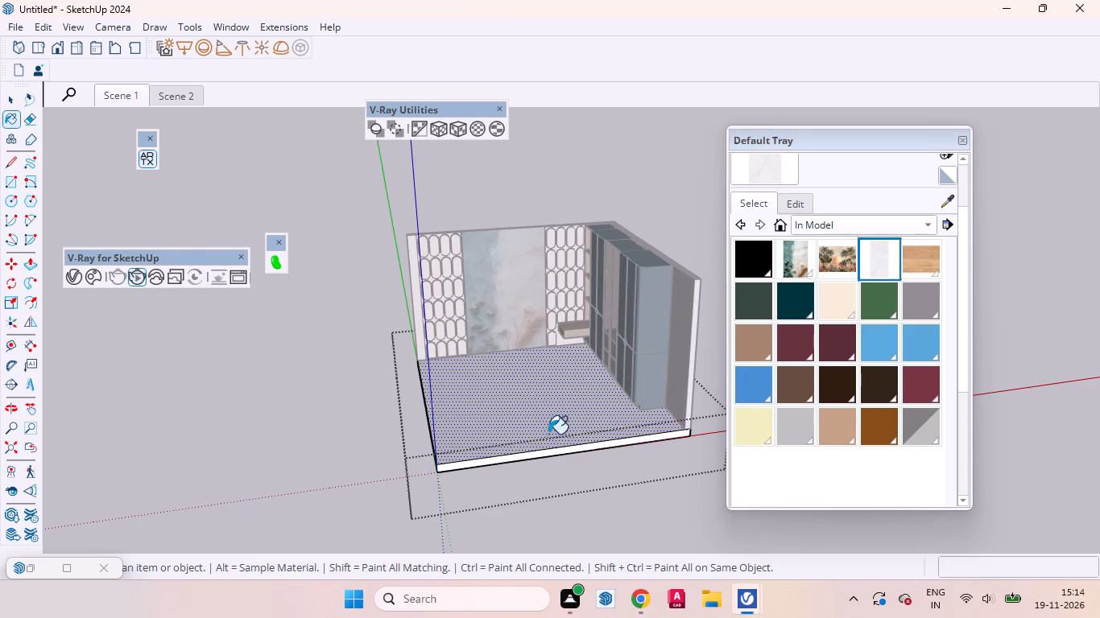
left_click(526, 426)
key("space")
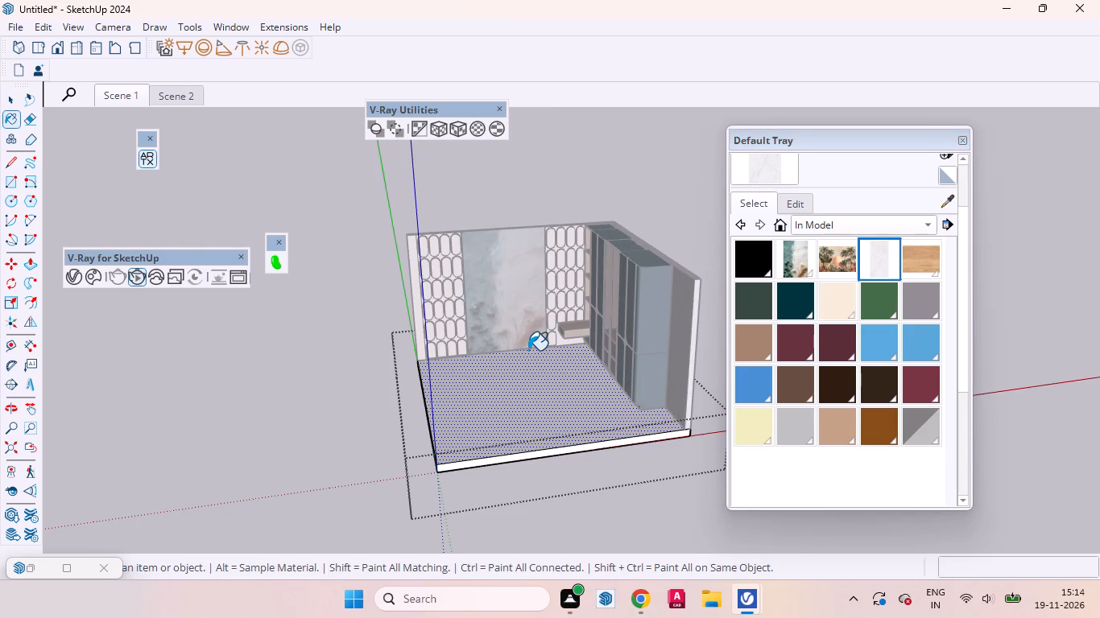
key("space")
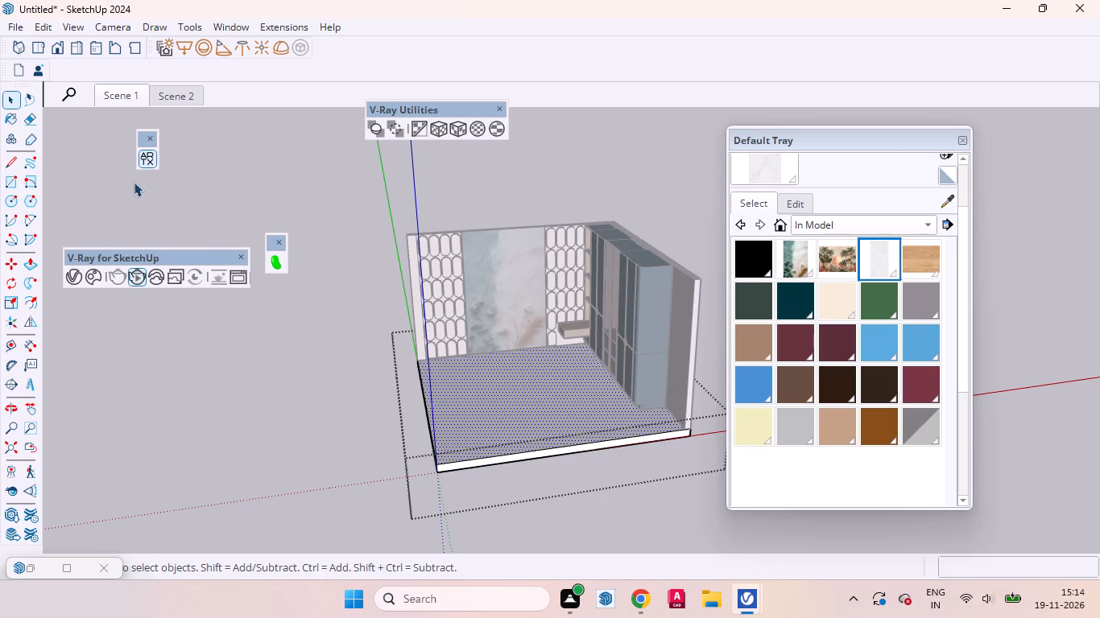
middle_click_drag(759, 339, 708, 579)
middle_click_drag(476, 316, 542, 582)
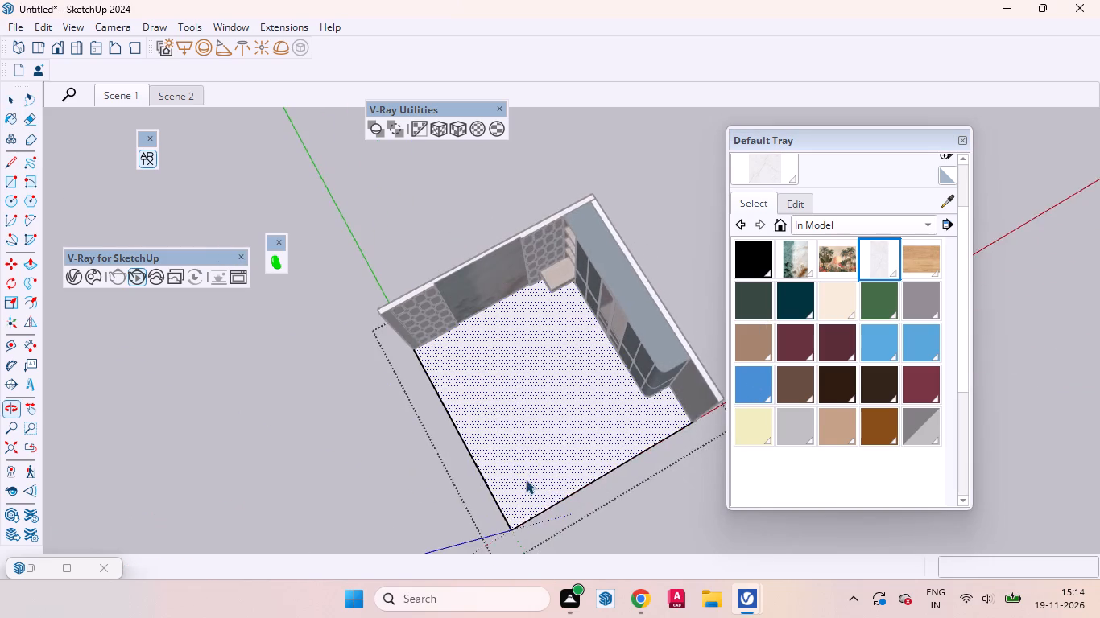
scroll(523, 471, "up", 3)
left_click(453, 131)
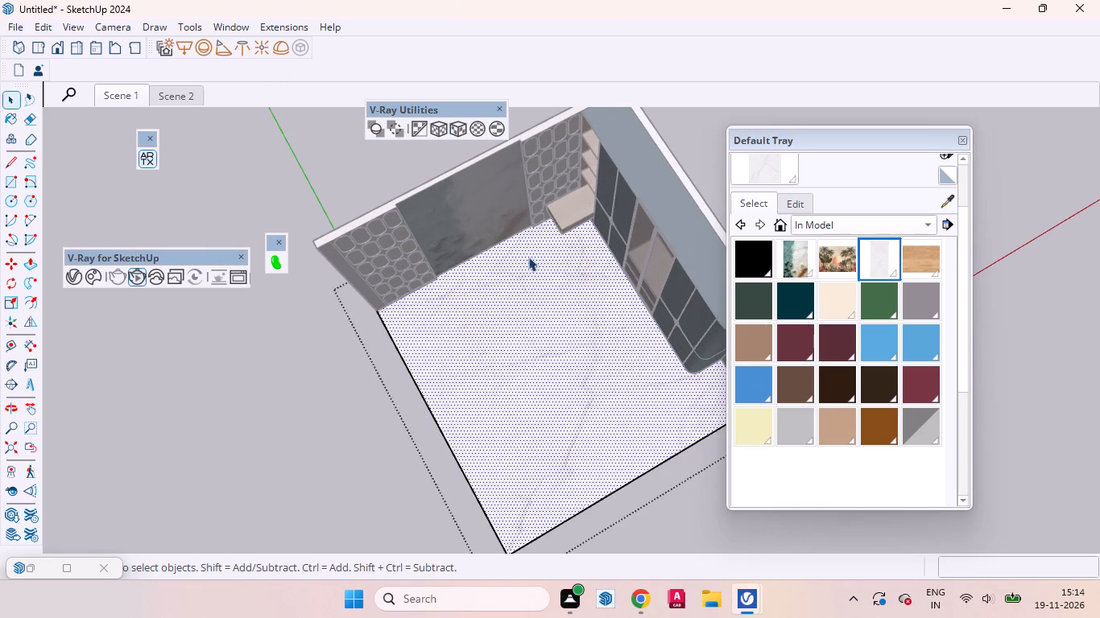
key("space")
left_click(290, 391)
Examine the marble floor together with the panelled wall and wardrobe from above and at eye level.
middle_click_drag(504, 435, 352, 130)
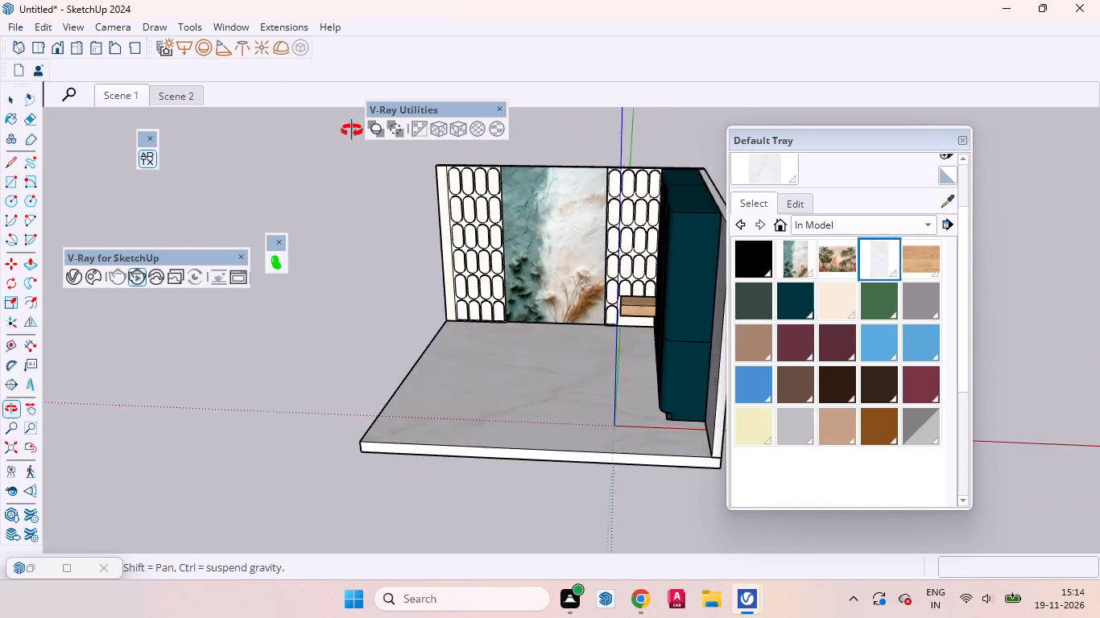
middle_click_drag(352, 130, 536, 336)
left_click(300, 484)
scroll(272, 420, "up", 1)
scroll(272, 418, "down", 8)
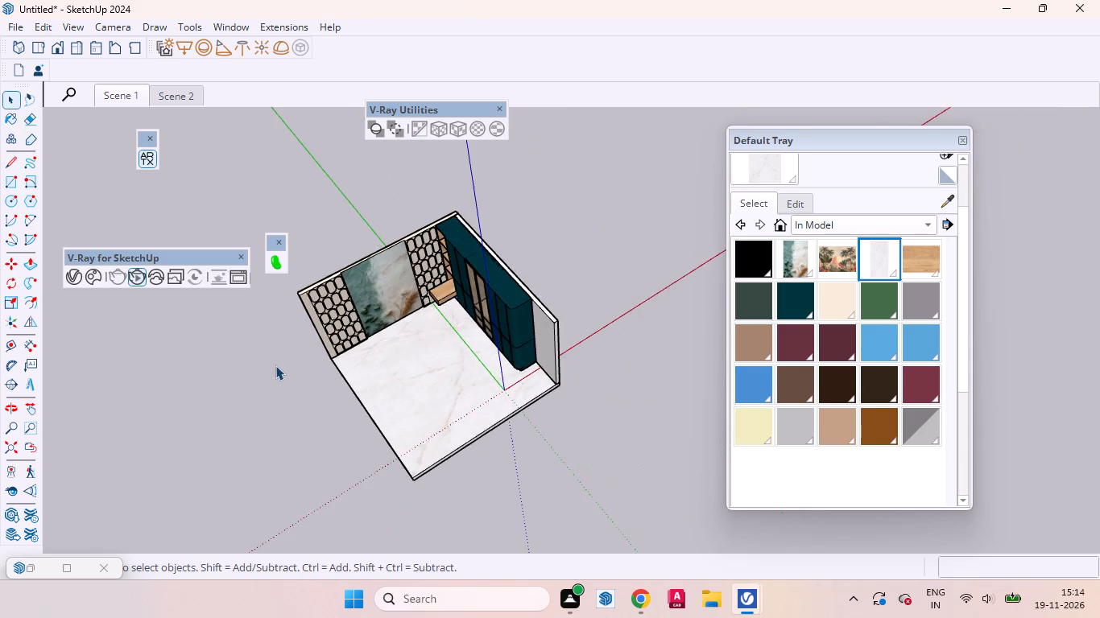
scroll(275, 365, "down", 4)
left_click(614, 390)
middle_click_drag(614, 415, 418, 117)
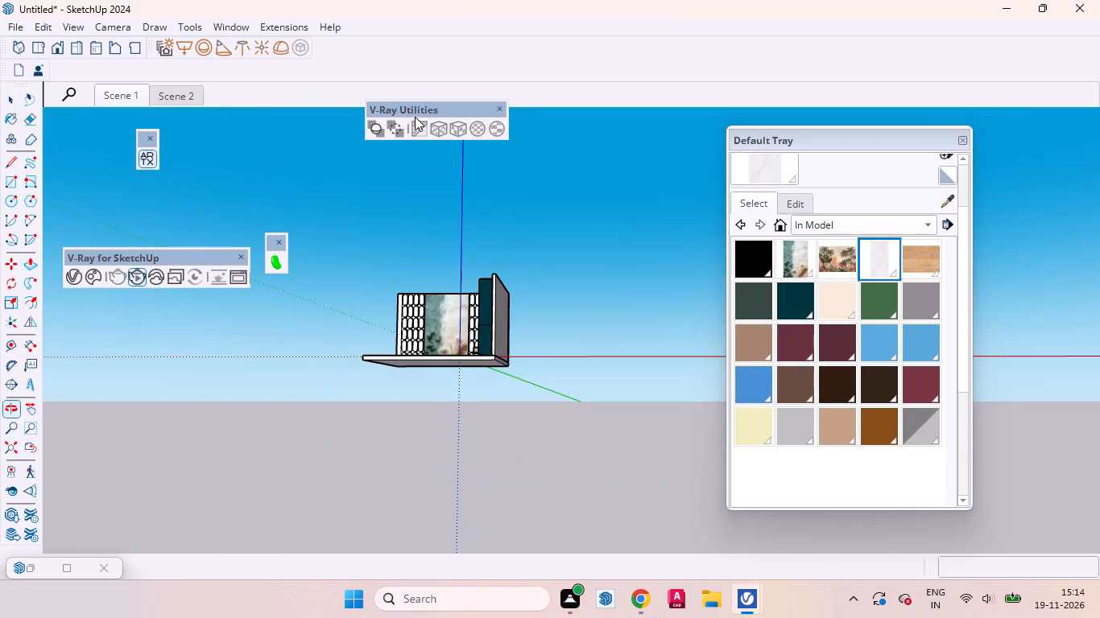
Check the room with its marble floor in the saved views Scene 1 and Scene 2.
left_click(120, 91)
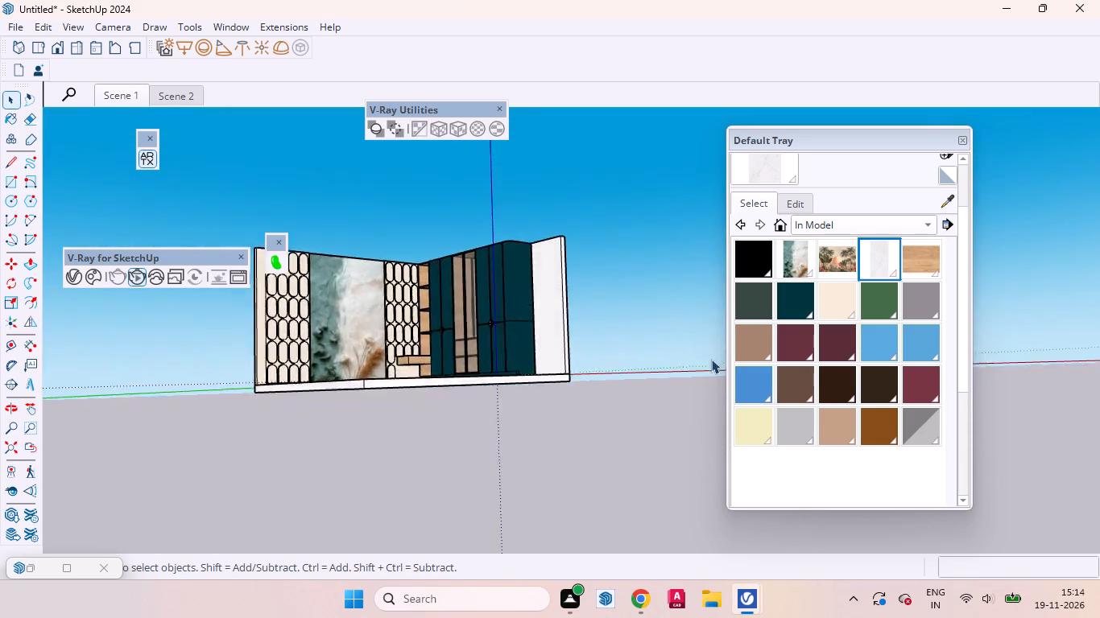
scroll(463, 422, "down", 7)
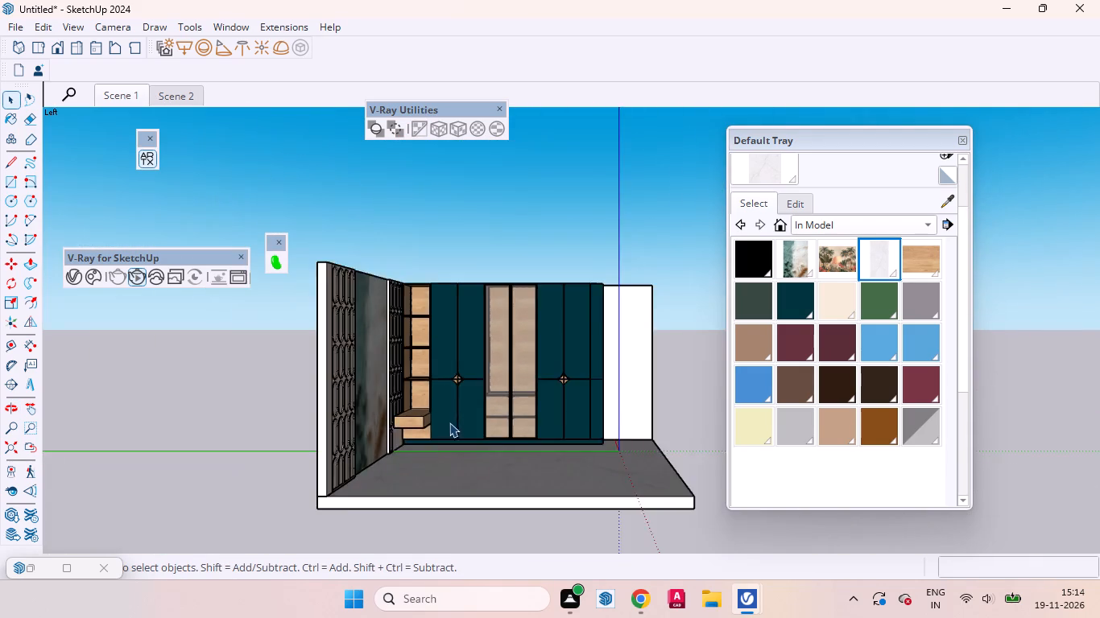
scroll(449, 422, "down", 5)
middle_click_drag(555, 484, 135, 522)
scroll(329, 479, "up", 1)
scroll(473, 452, "down", 7)
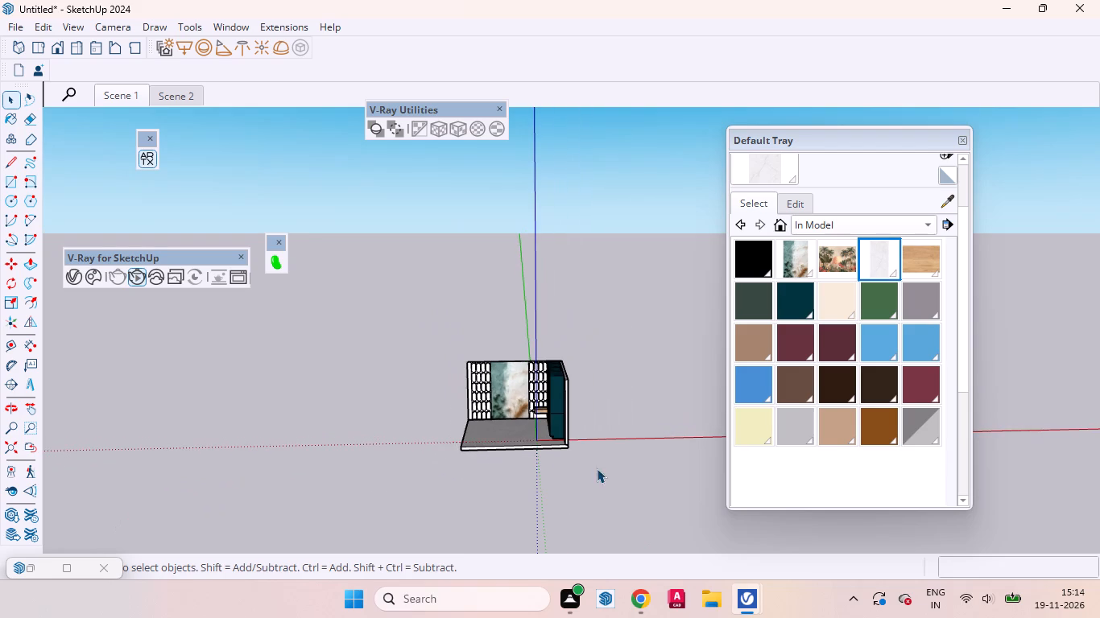
left_click(574, 473)
left_click(158, 101)
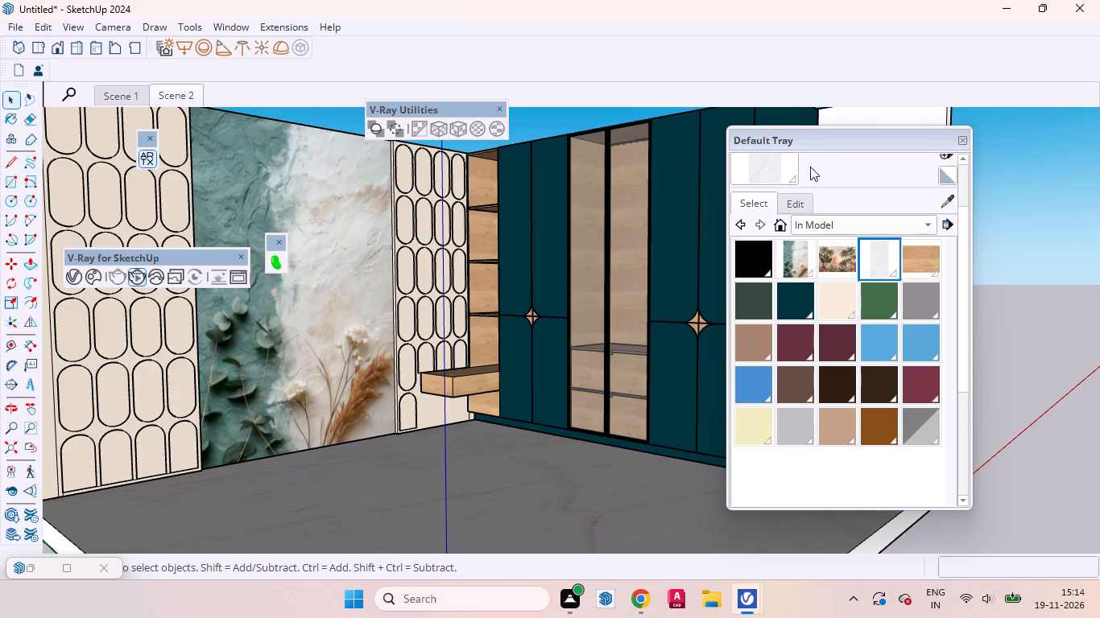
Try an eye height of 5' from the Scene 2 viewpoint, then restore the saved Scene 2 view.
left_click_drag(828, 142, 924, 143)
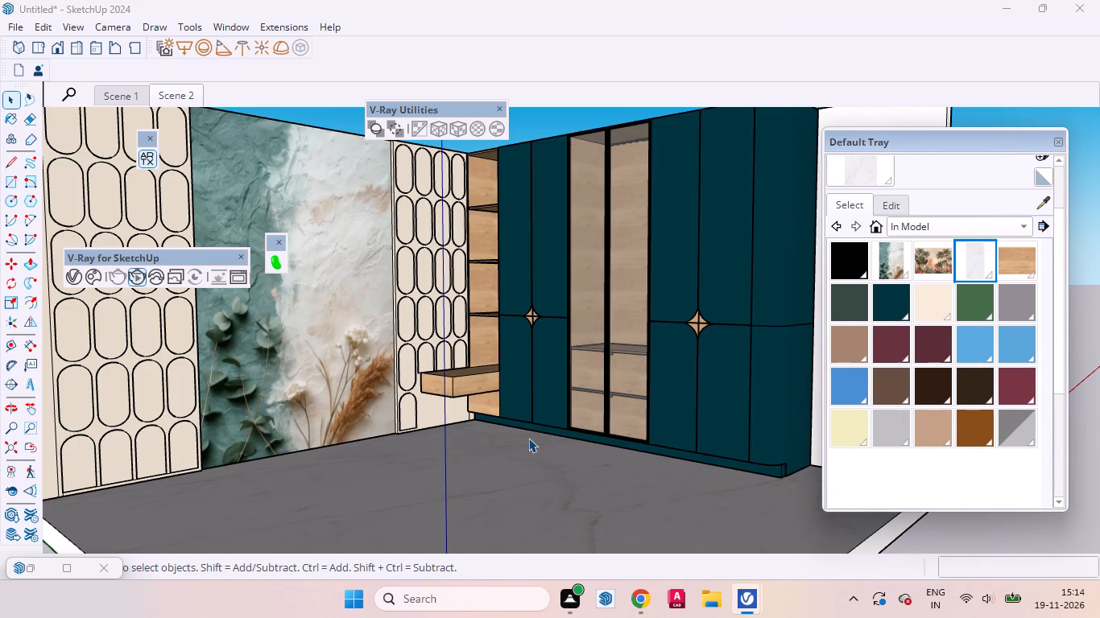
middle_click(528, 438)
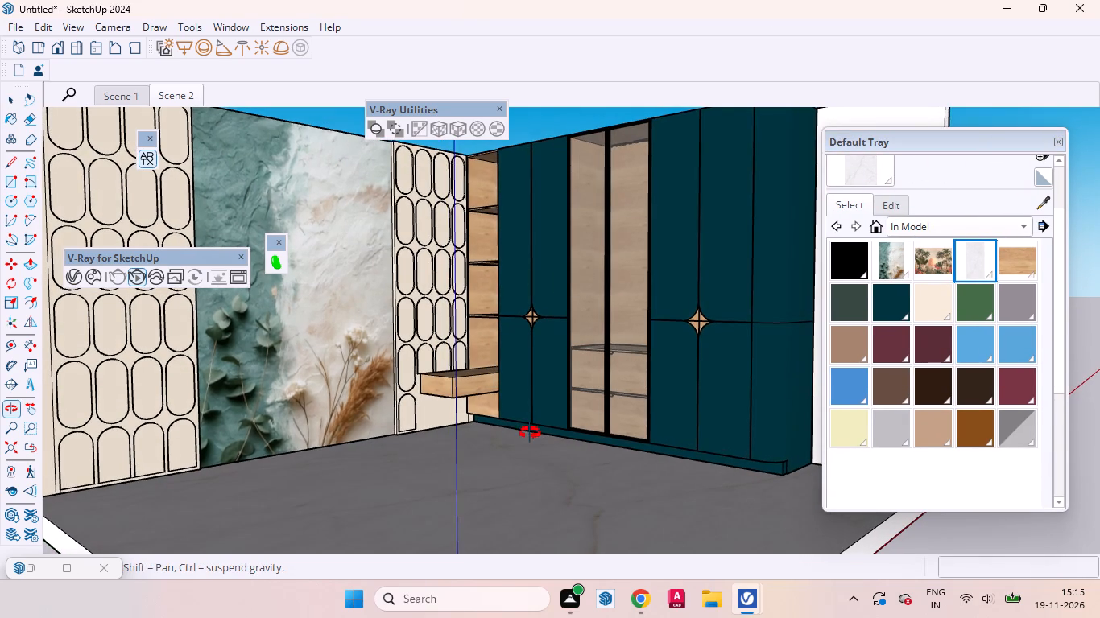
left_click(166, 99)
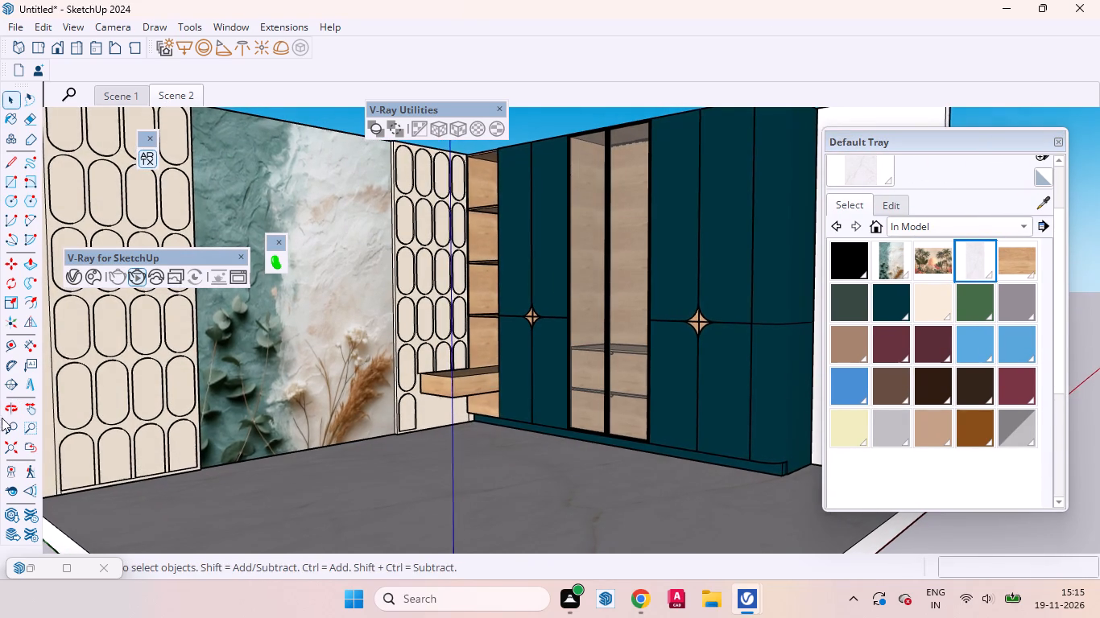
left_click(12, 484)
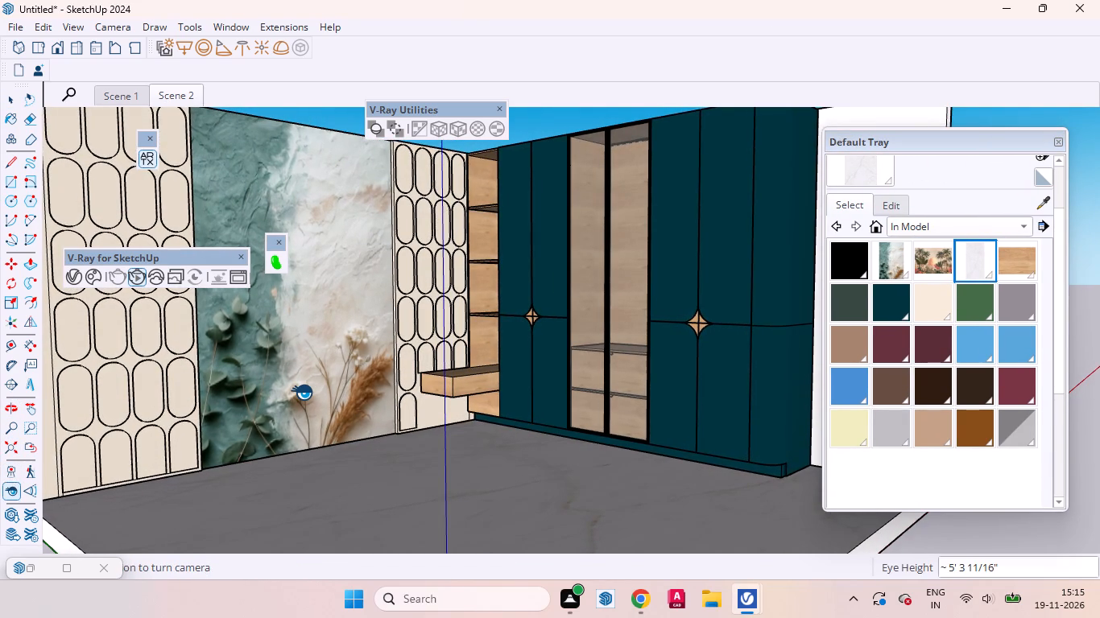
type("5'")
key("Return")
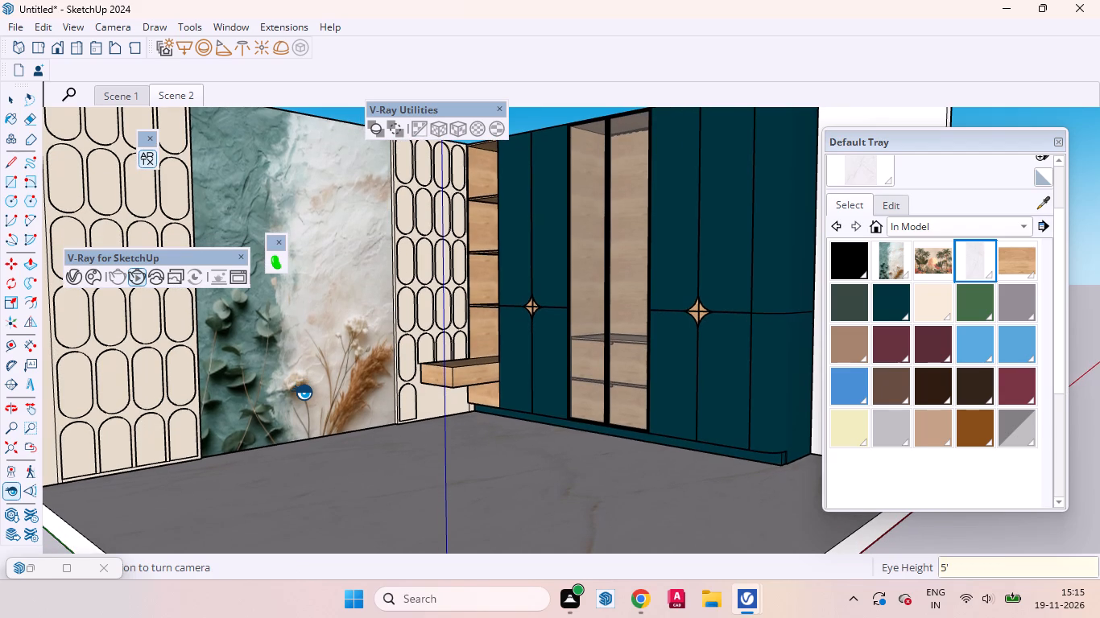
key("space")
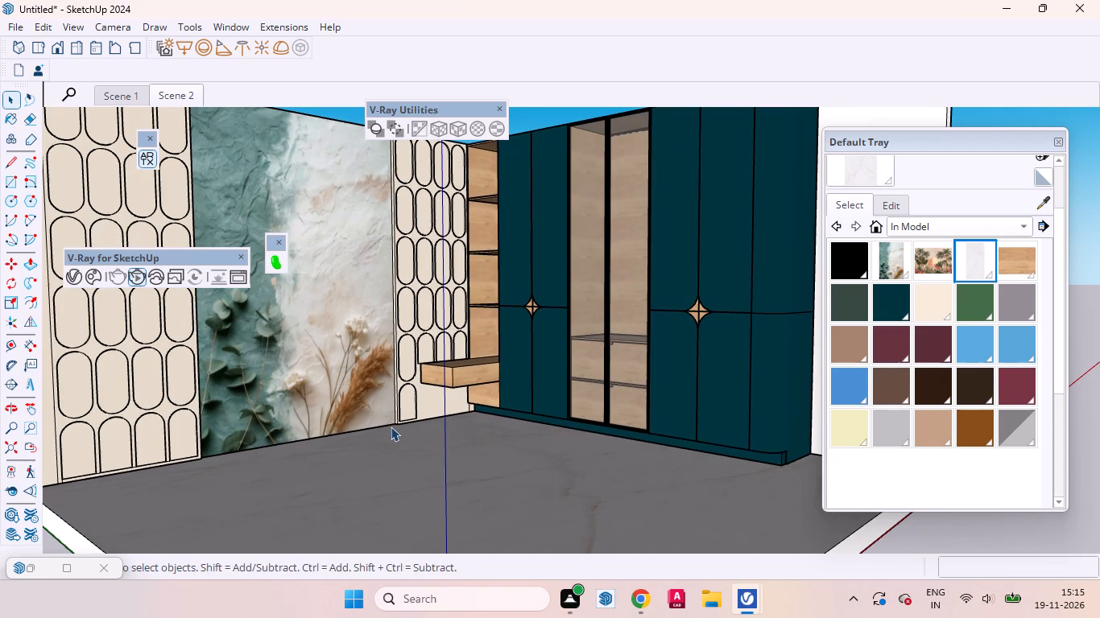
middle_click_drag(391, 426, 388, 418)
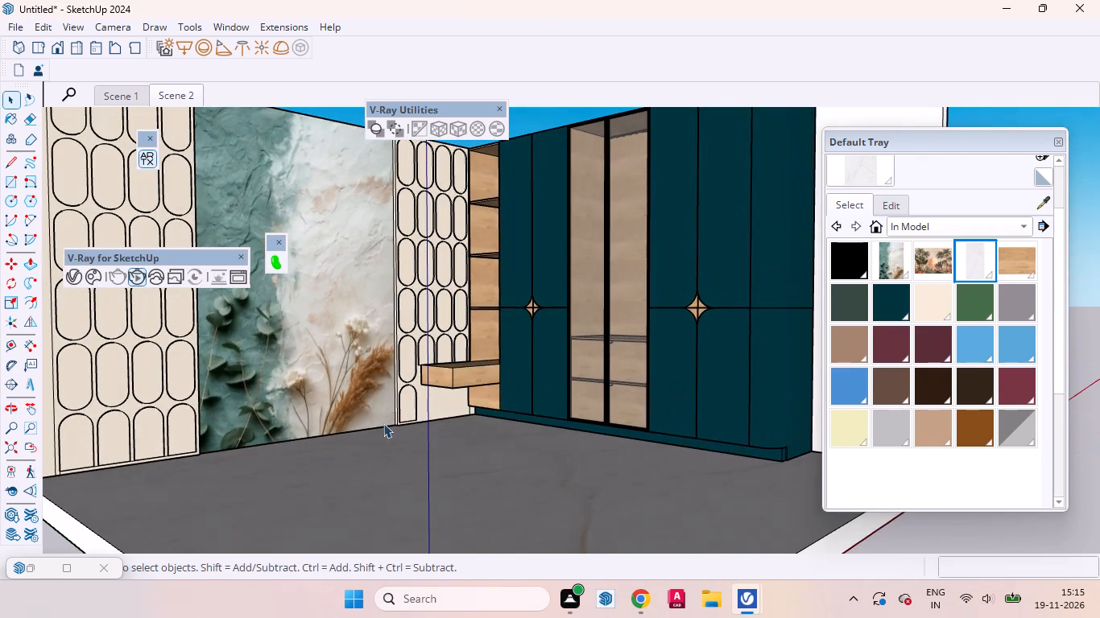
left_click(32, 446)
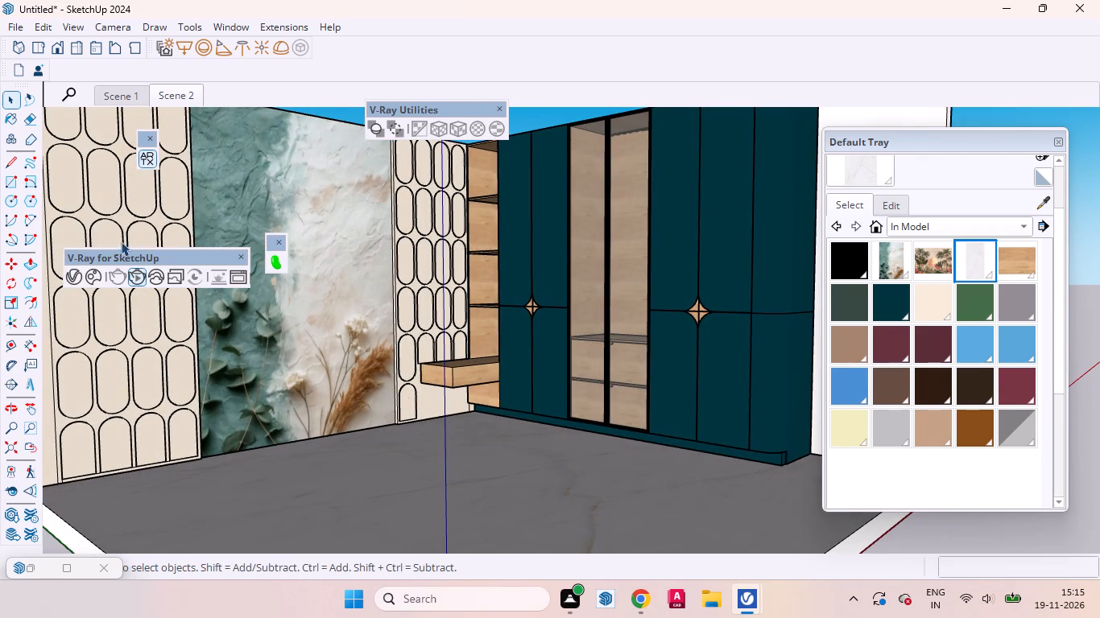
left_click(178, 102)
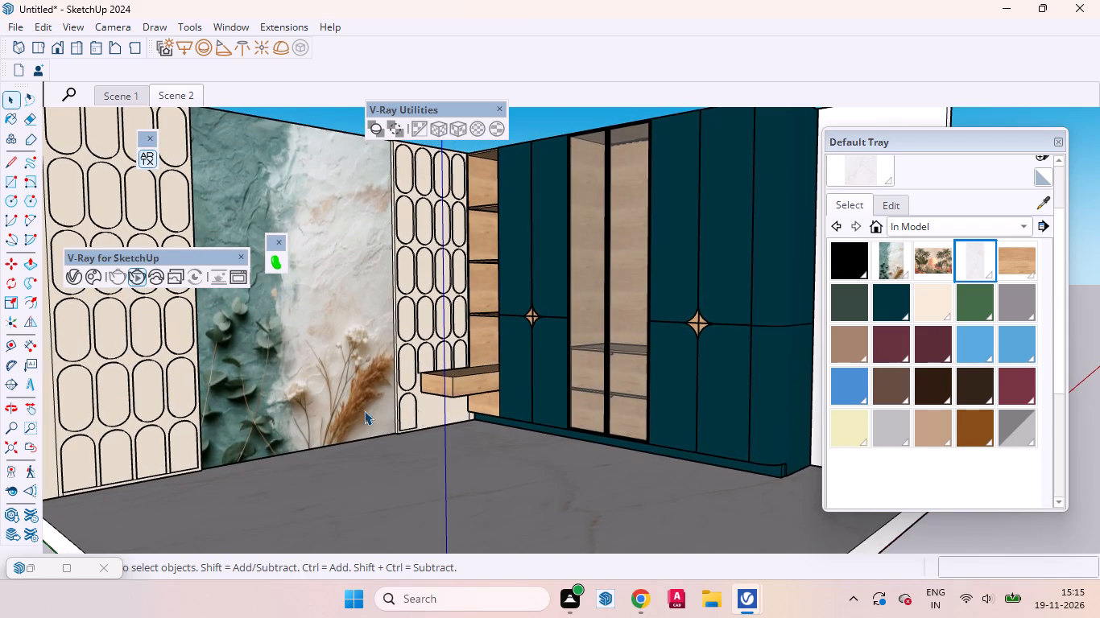
Open the panelled wall group and split the cream panel's narrow side face near the shelves with a 9' 4" vertical centre line.
scroll(546, 491, "down", 2)
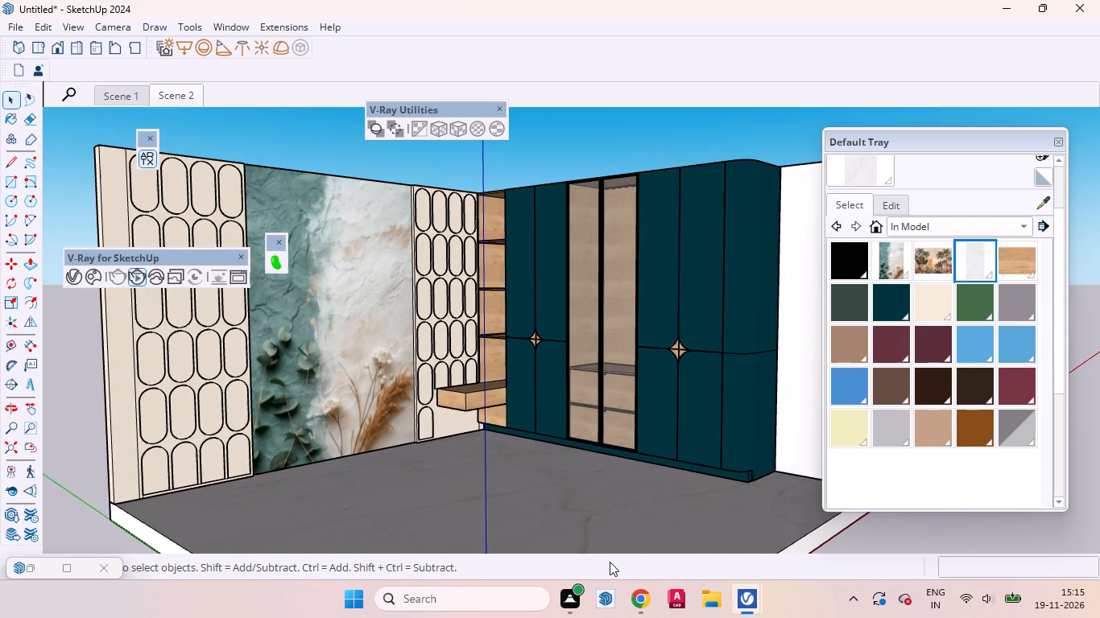
scroll(386, 146, "up", 17)
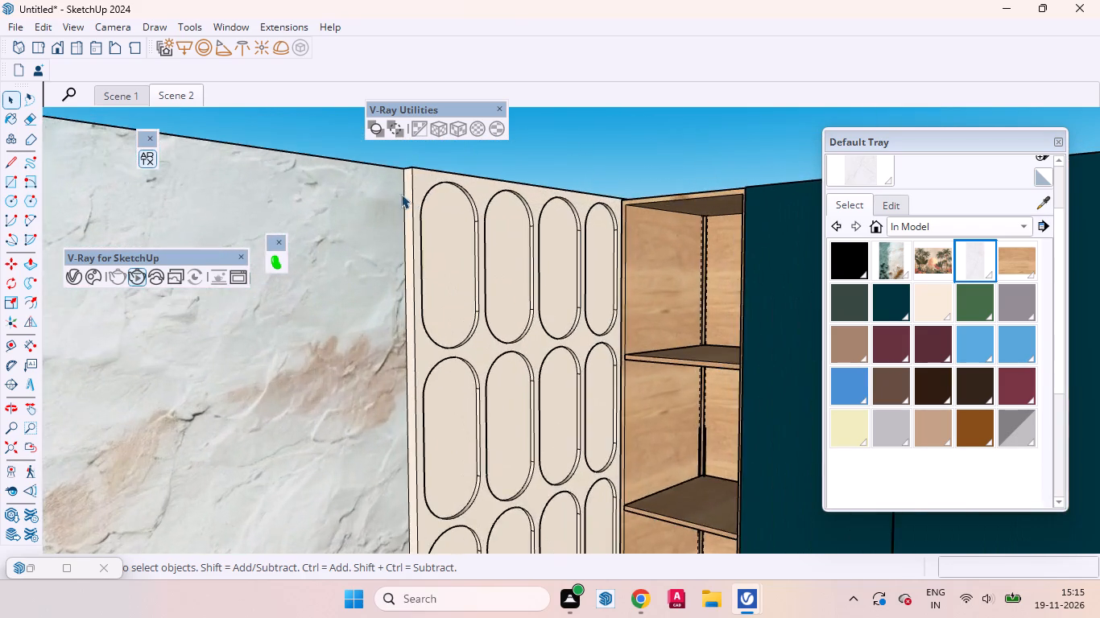
middle_click_drag(403, 196, 527, 271)
scroll(552, 282, "up", 6)
left_click(593, 311)
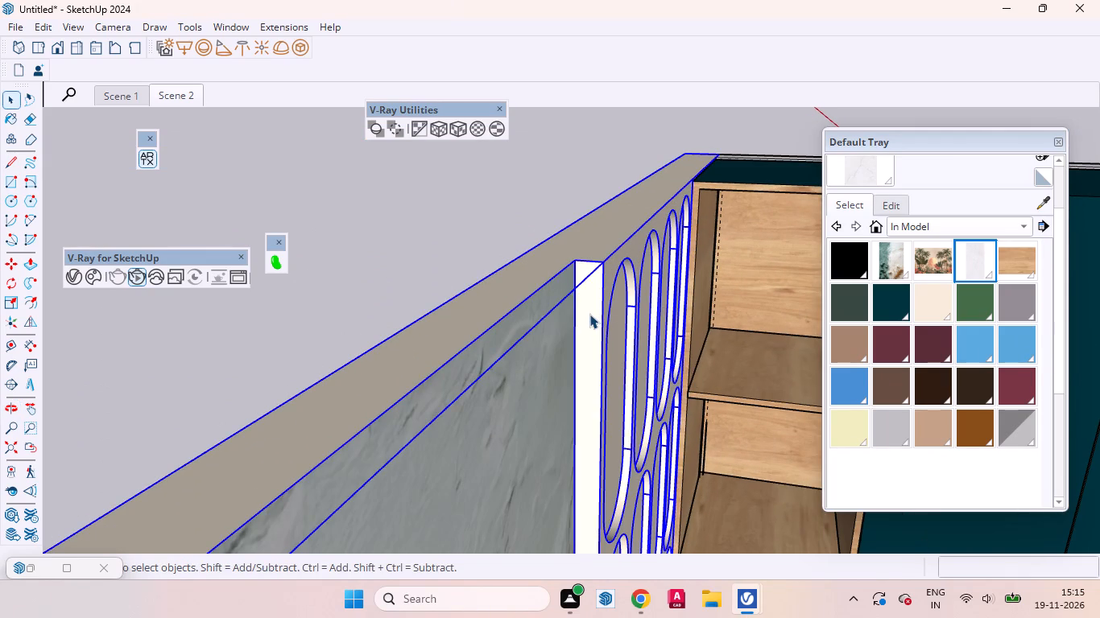
double_click(589, 314)
left_click(587, 307)
left_click(589, 304)
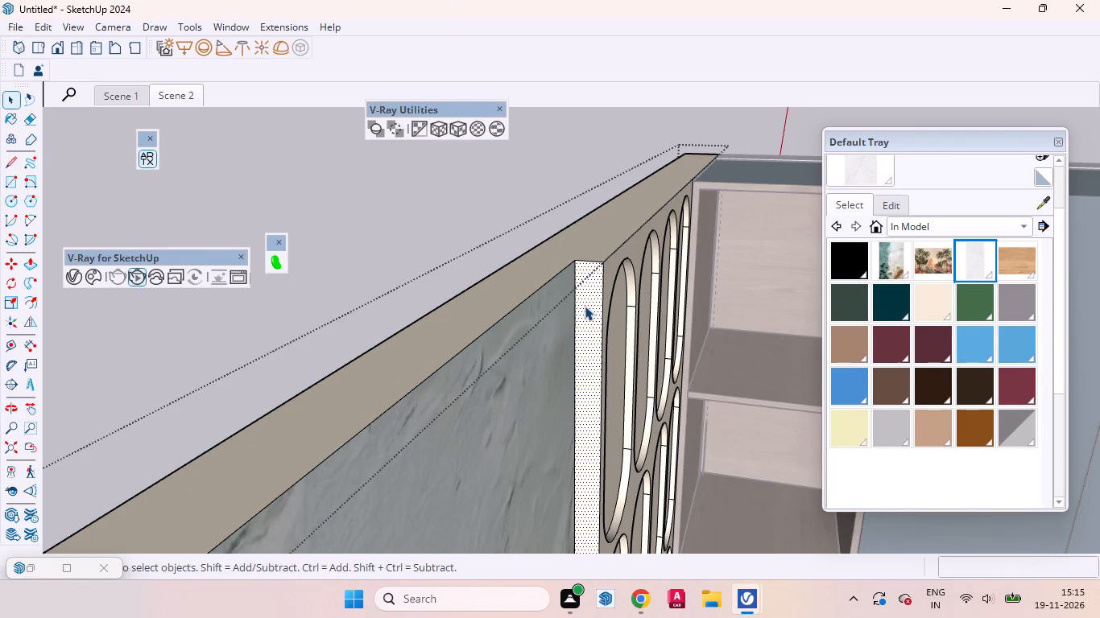
key("l")
scroll(585, 306, "up", 6)
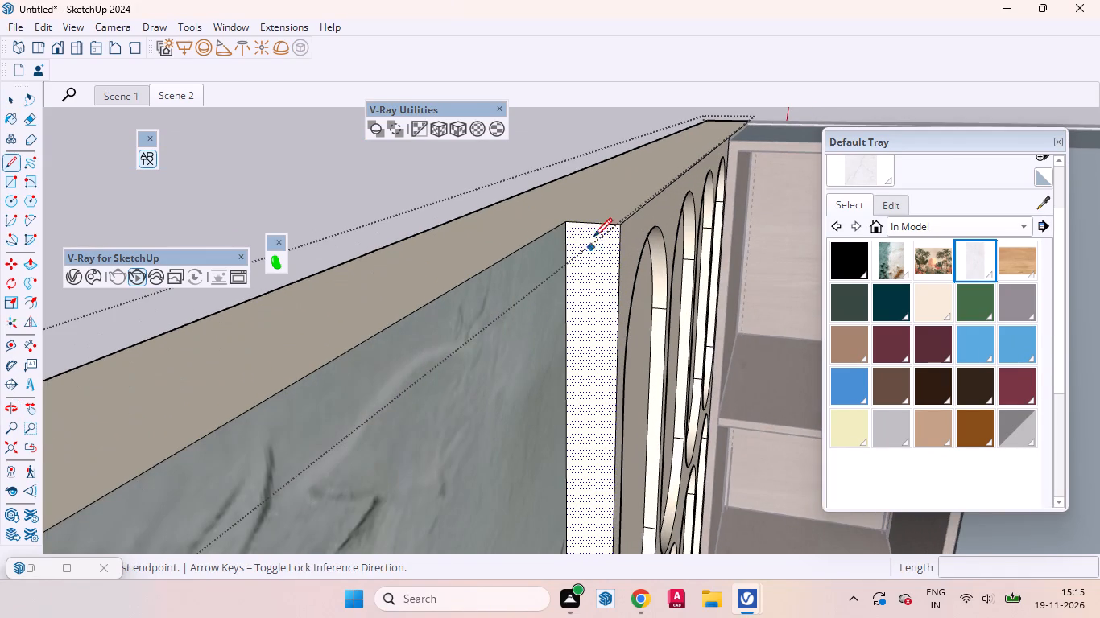
left_click(595, 225)
scroll(582, 245, "down", 9)
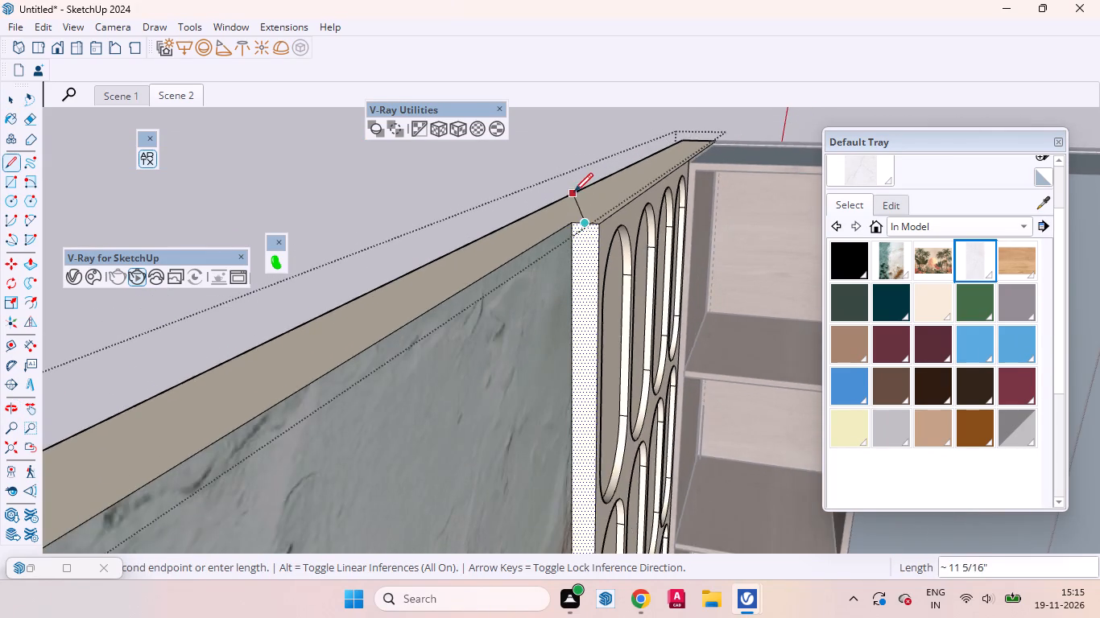
scroll(574, 192, "down", 19)
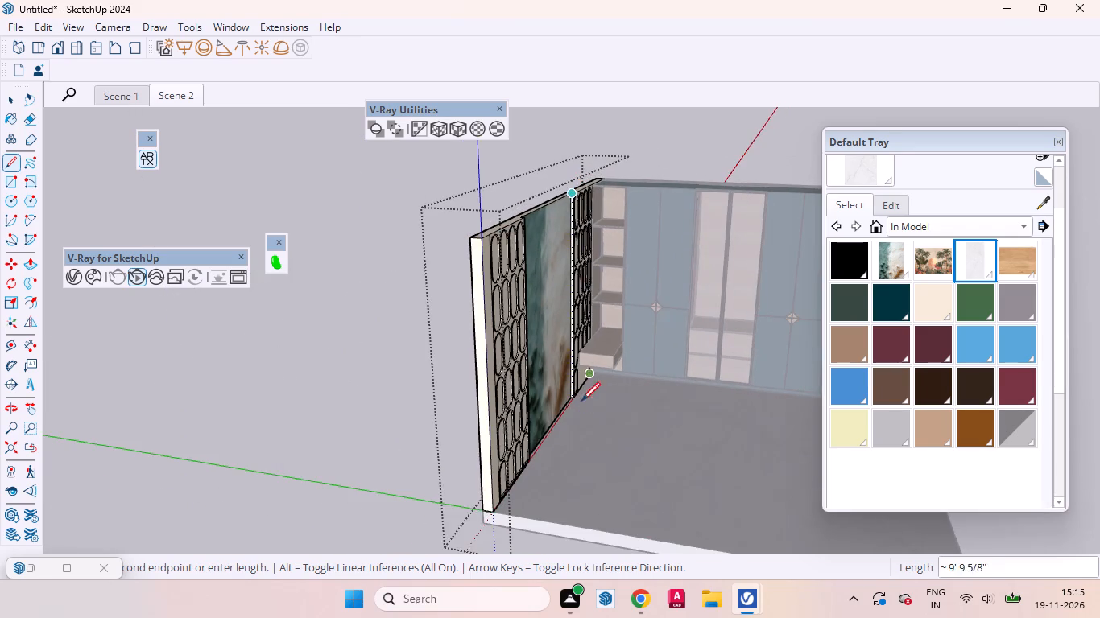
scroll(580, 420, "up", 20)
scroll(580, 420, "up", 6)
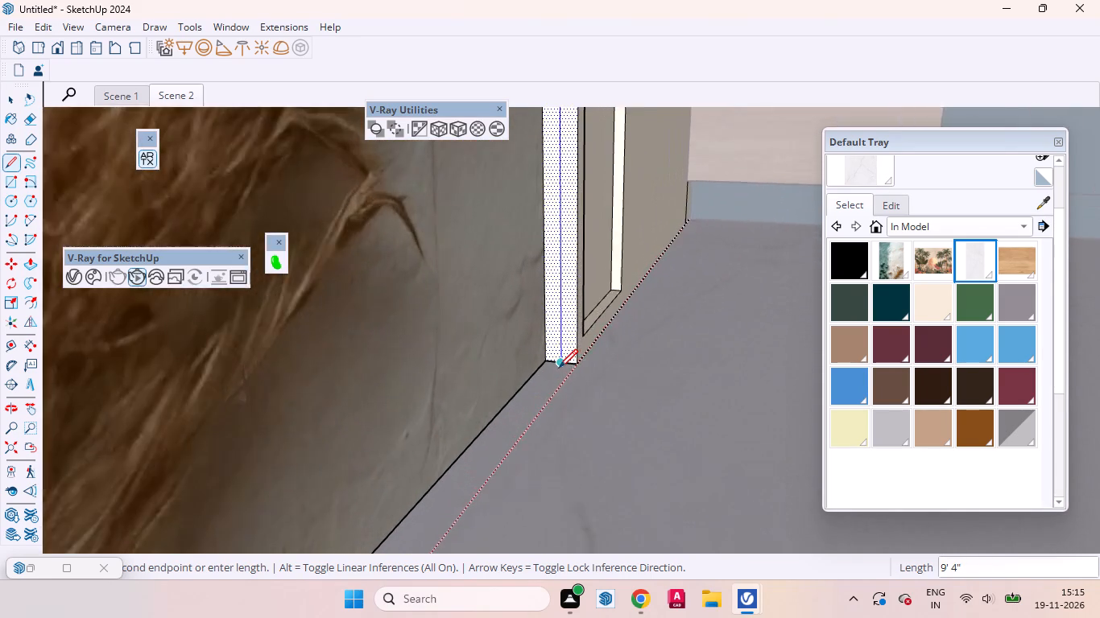
scroll(559, 368, "up", 2)
left_click(559, 367)
key("space")
Group the half strip adjoining the floral panel on the shelf side and convert it into a V-Ray mesh light.
left_click(548, 322)
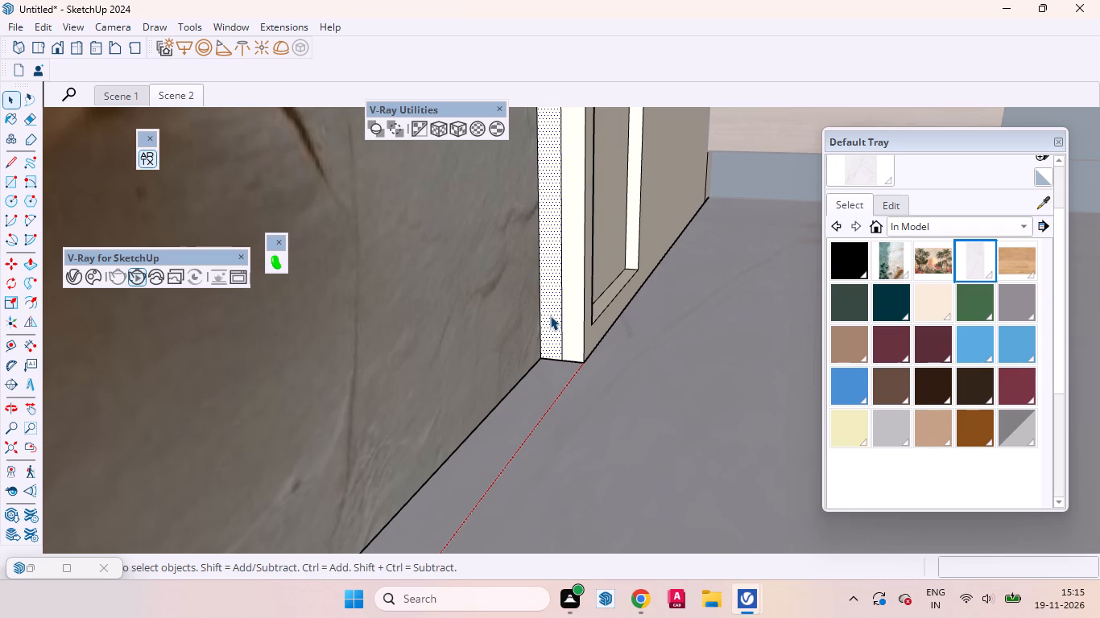
left_click(550, 315)
right_click(550, 315)
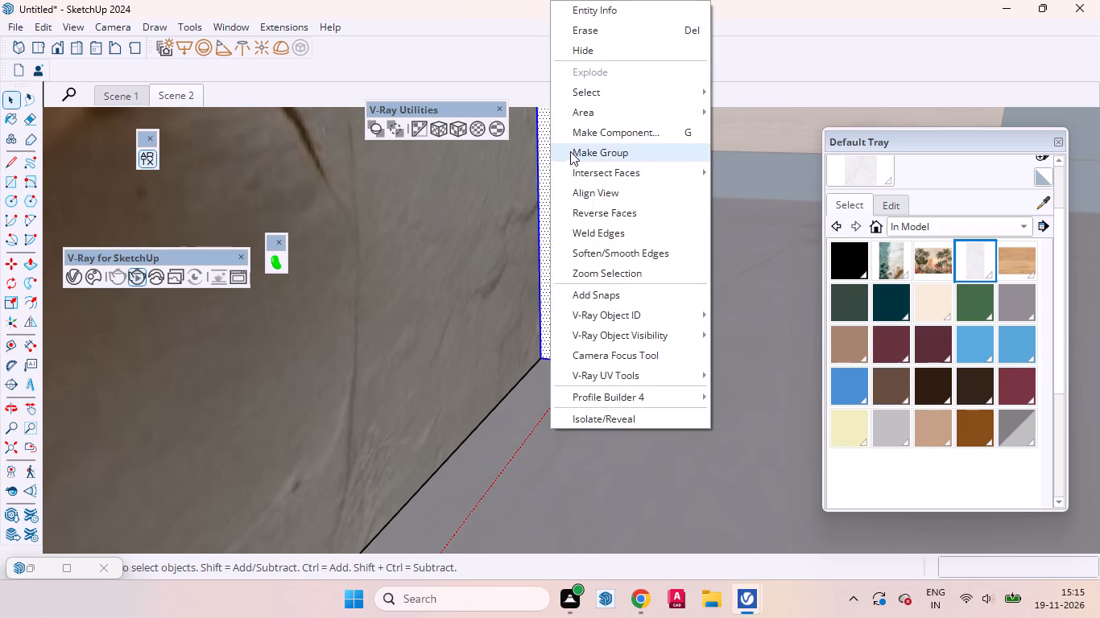
left_click(571, 150)
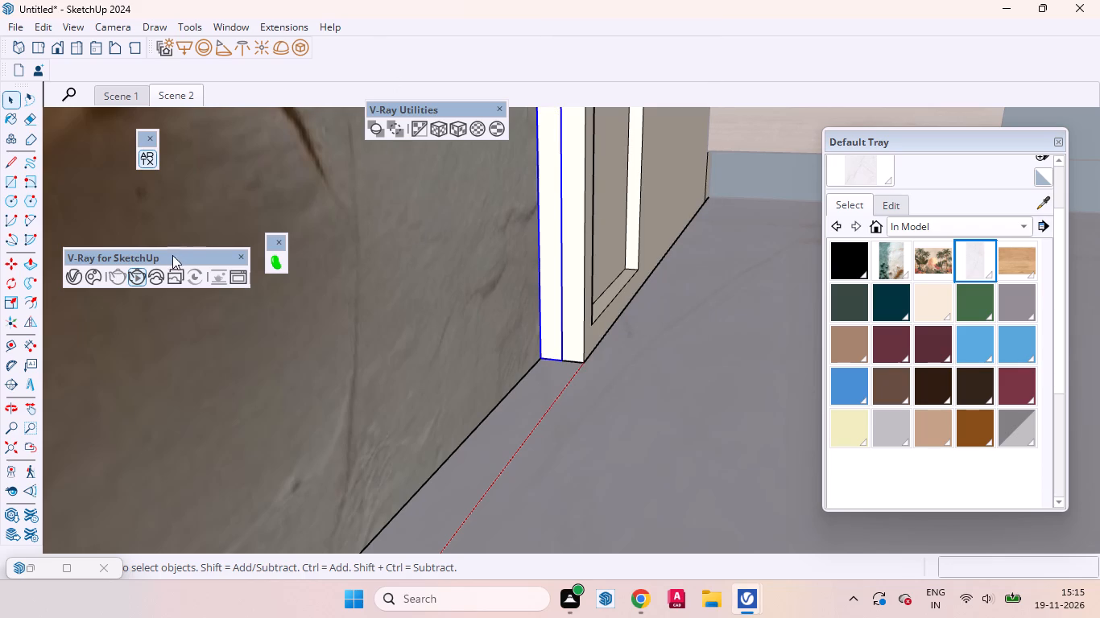
left_click(299, 51)
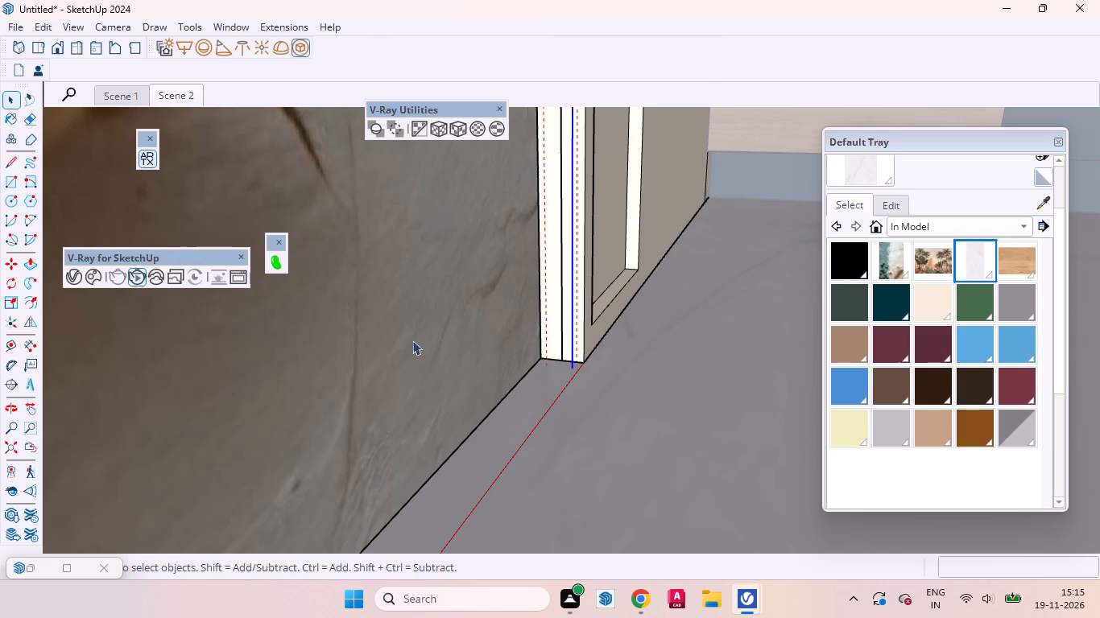
key("space")
Split the opposite cream panel's narrow side face beside the floral artwork with a 9' 4" vertical line between its edge midpoints.
scroll(547, 472, "down", 16)
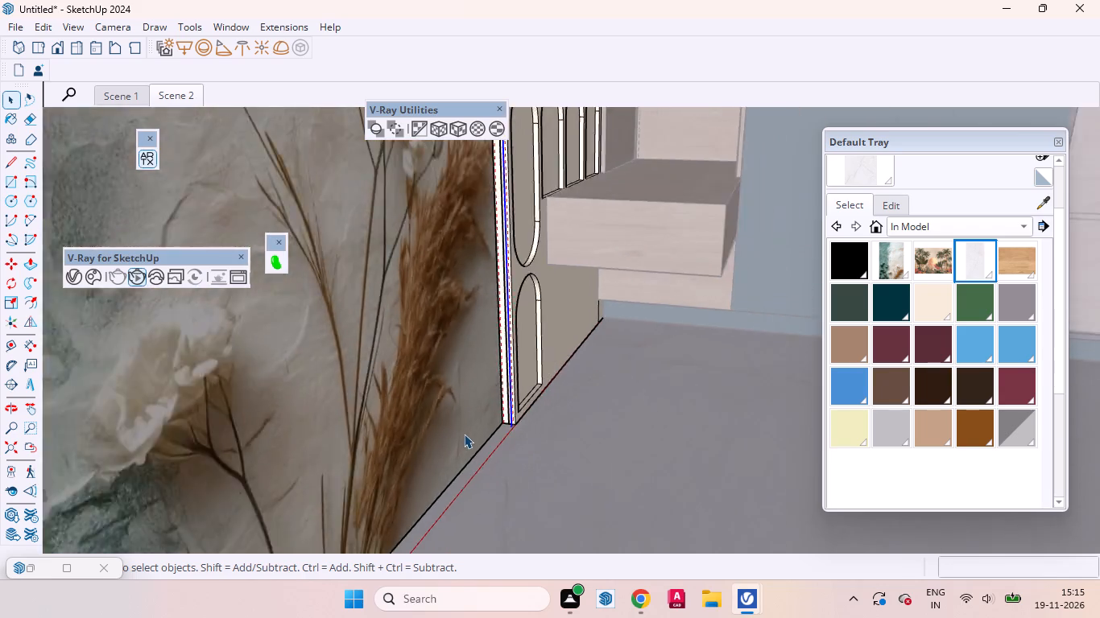
scroll(464, 434, "down", 20)
scroll(464, 434, "down", 1)
middle_click_drag(581, 389, 537, 449)
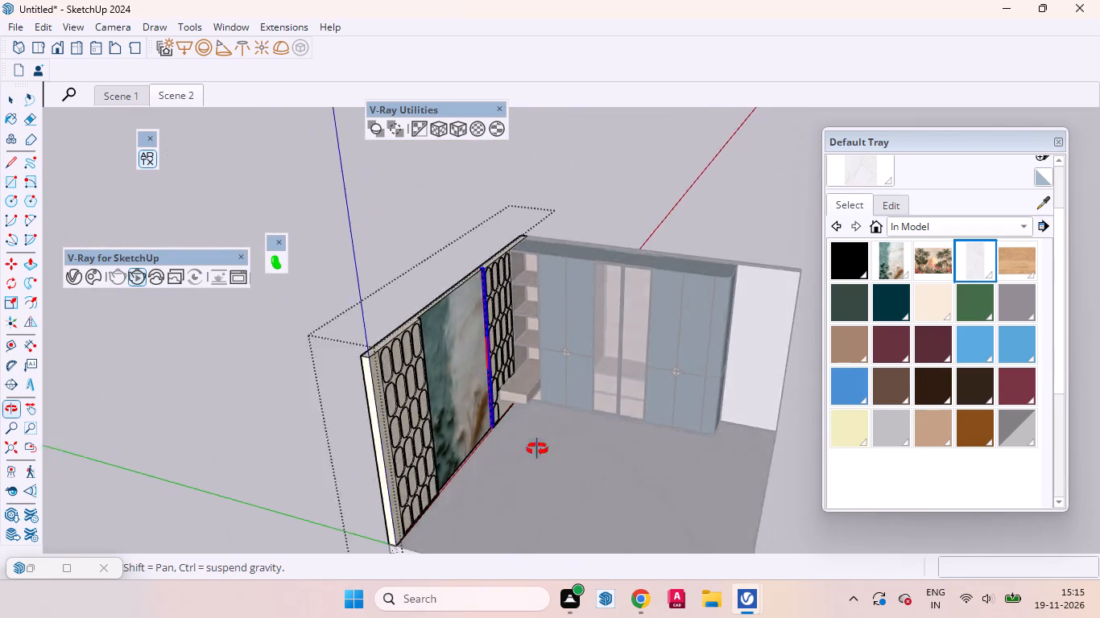
middle_click_drag(537, 449, 0, 484)
scroll(561, 142, "up", 17)
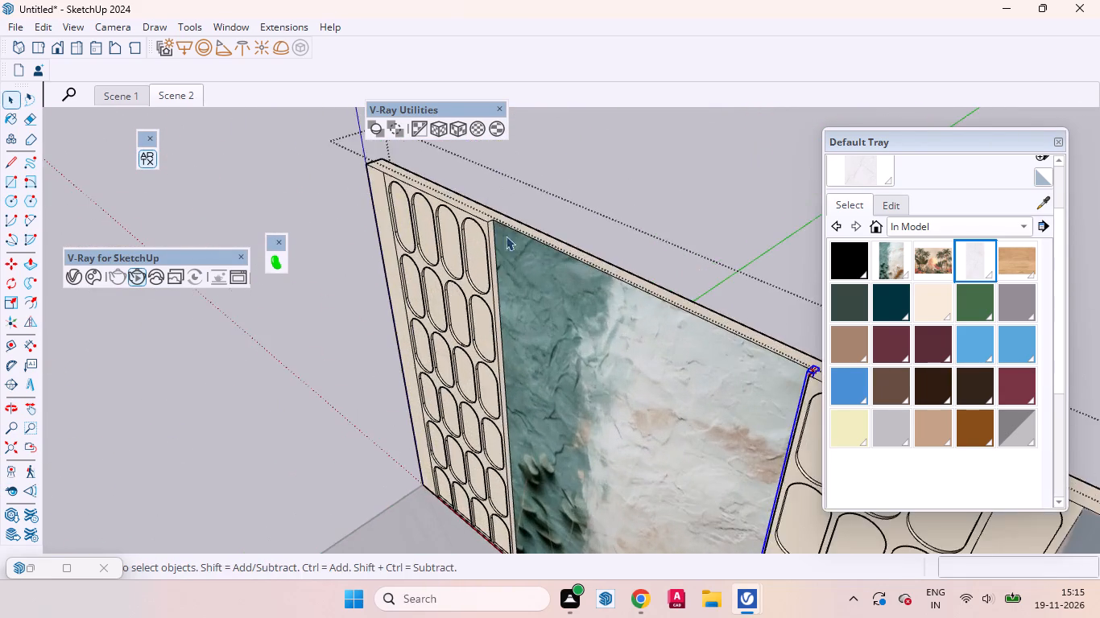
middle_click_drag(532, 302, 488, 310)
scroll(485, 258, "up", 7)
left_click(461, 214)
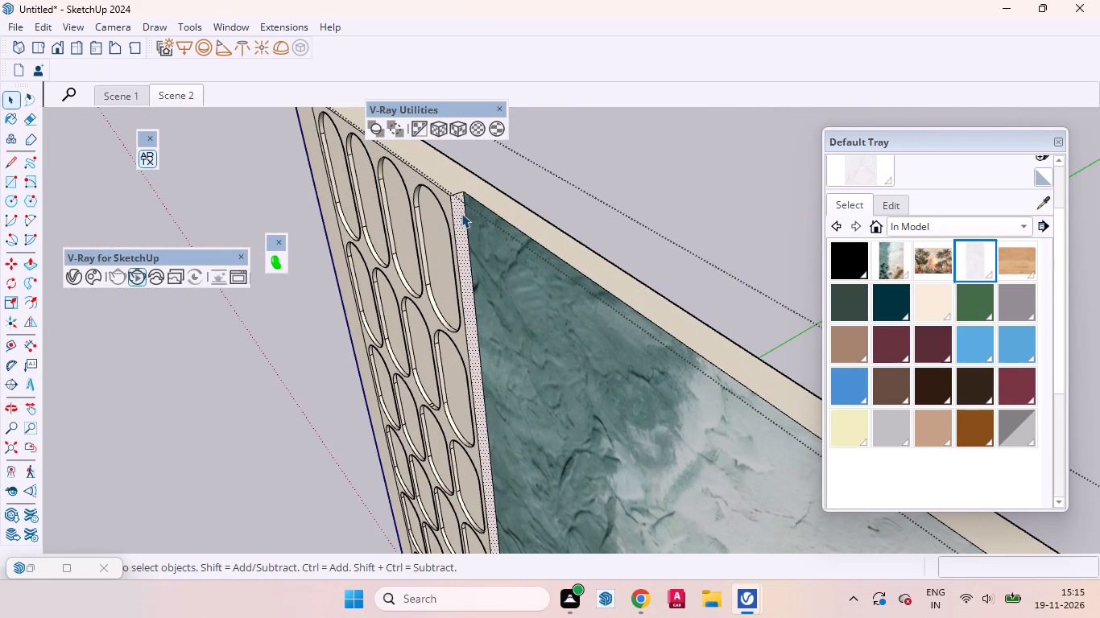
left_click(461, 213)
key("l")
scroll(461, 213, "up", 7)
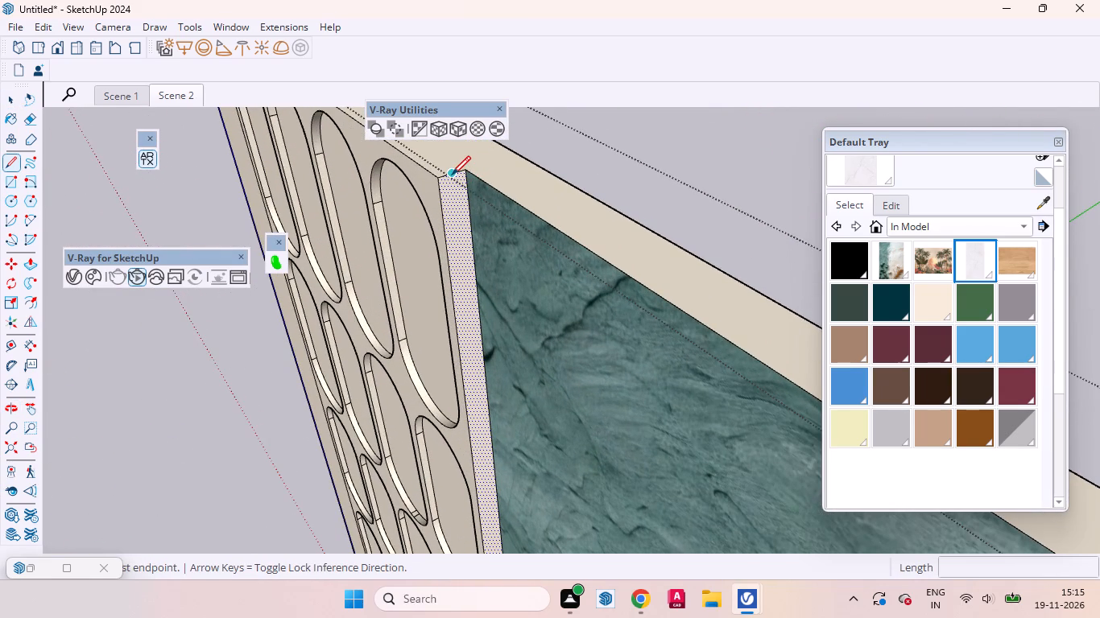
left_click(452, 174)
scroll(462, 235, "down", 20)
scroll(462, 235, "down", 1)
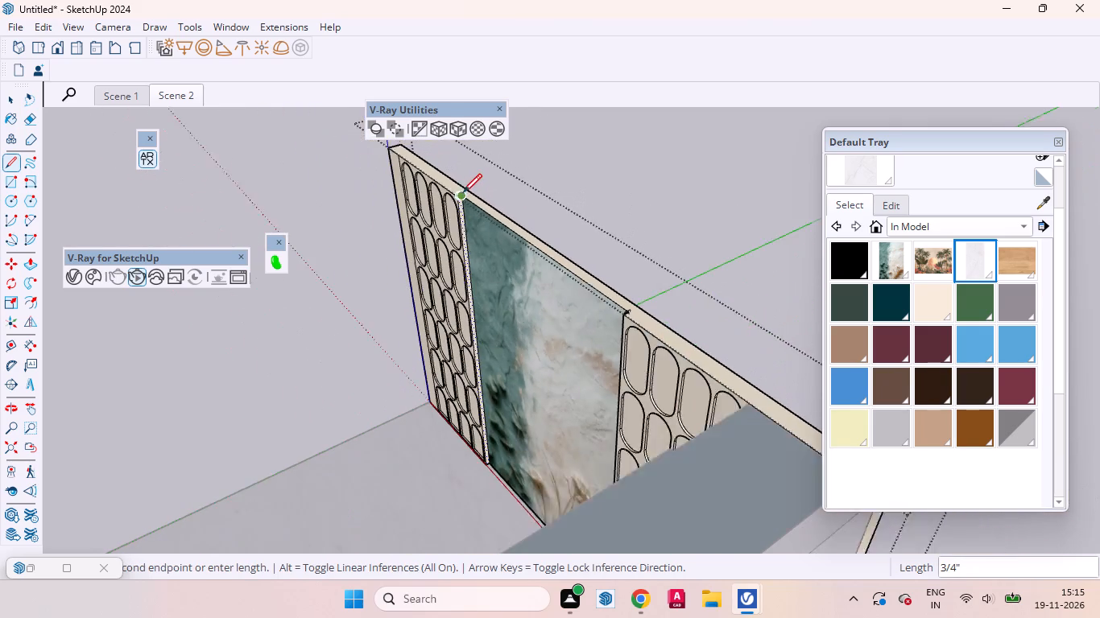
scroll(482, 451, "up", 20)
scroll(482, 451, "up", 2)
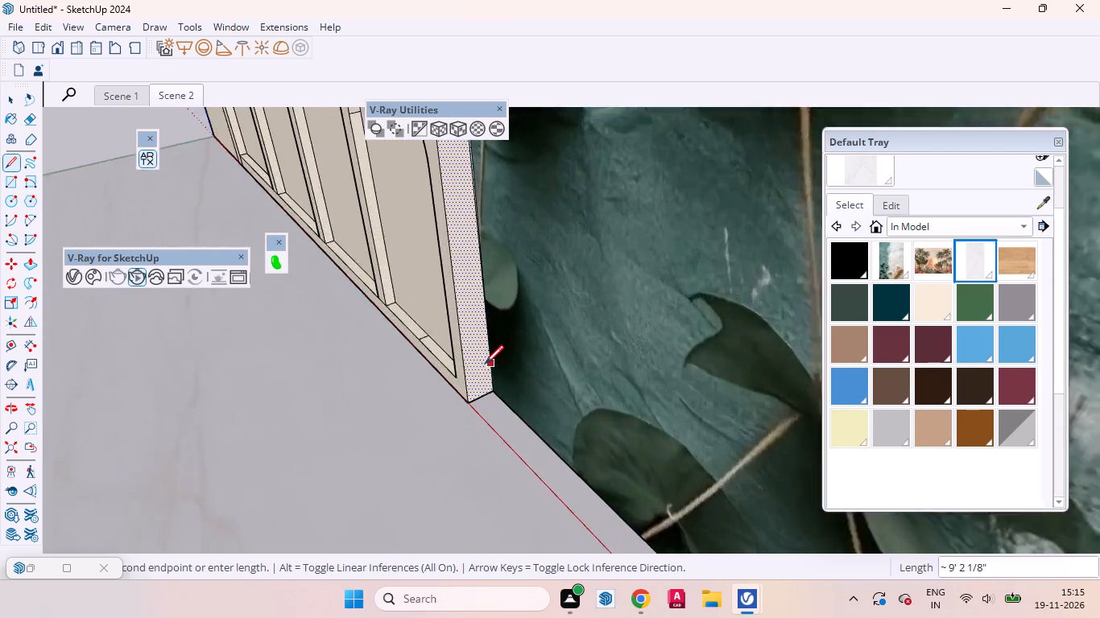
scroll(485, 364, "up", 5)
left_click(480, 414)
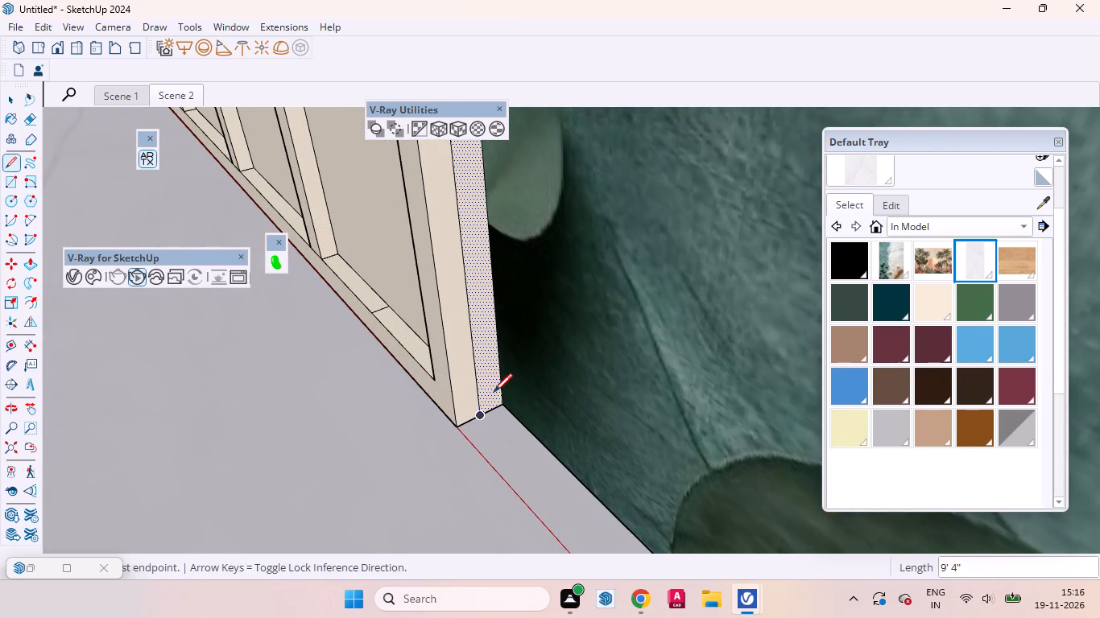
Group the half strip adjoining the floral panel on this side and convert it into a V-Ray mesh light.
key("space")
double_click(490, 372)
right_click(490, 372)
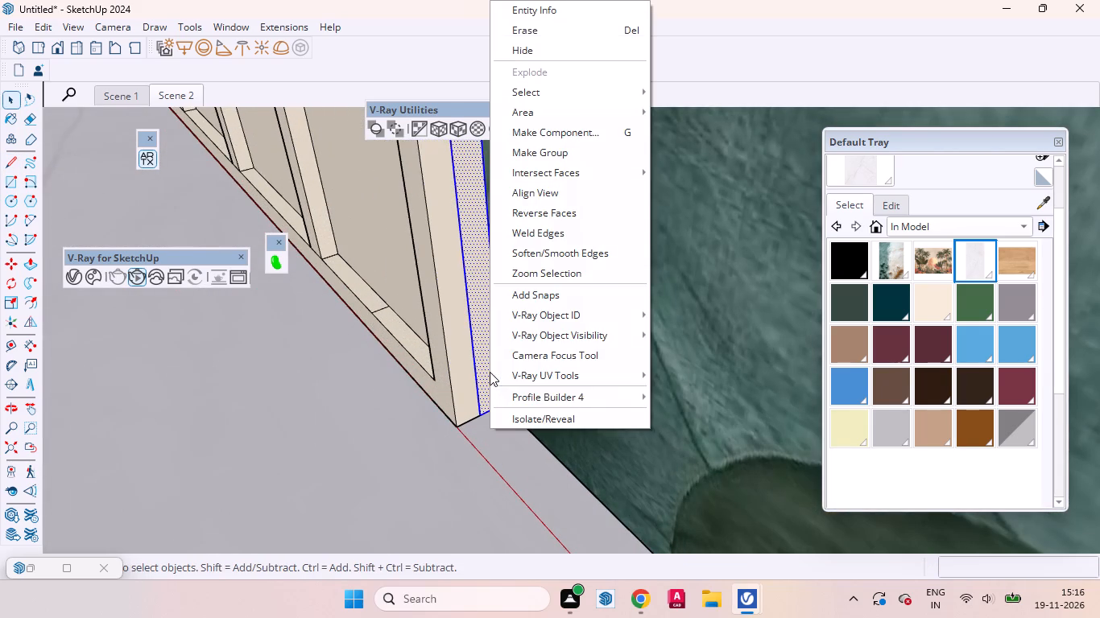
left_click(536, 156)
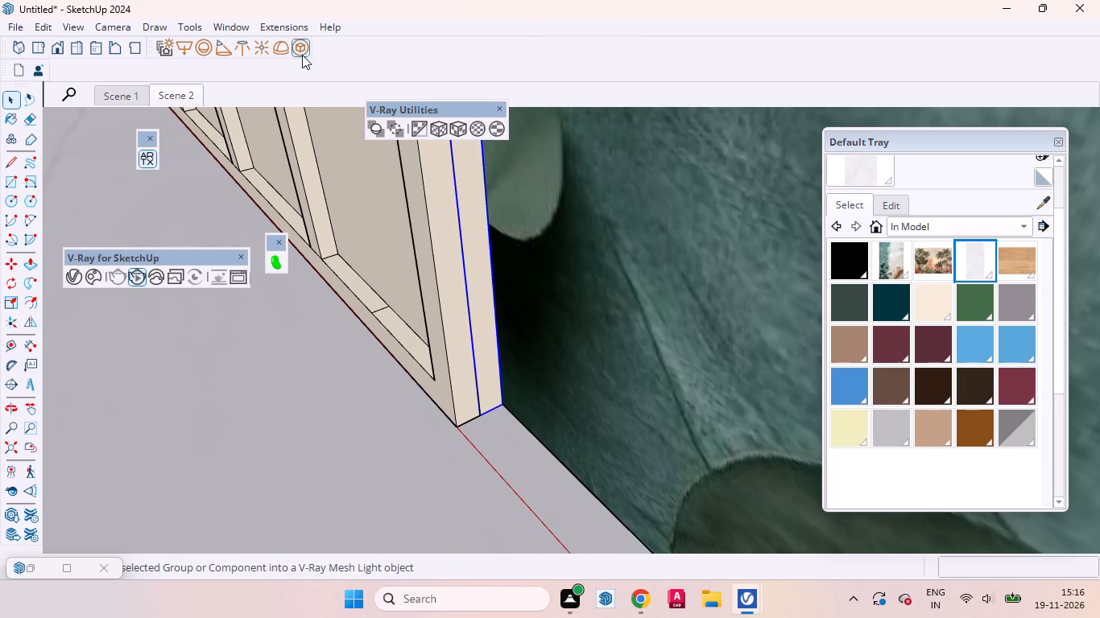
left_click(301, 52)
Stop the running interactive V-Ray render and bring up the scene's lights in the V-Ray Asset Editor.
middle_click_drag(417, 338, 663, 351)
scroll(451, 369, "down", 20)
scroll(451, 369, "down", 7)
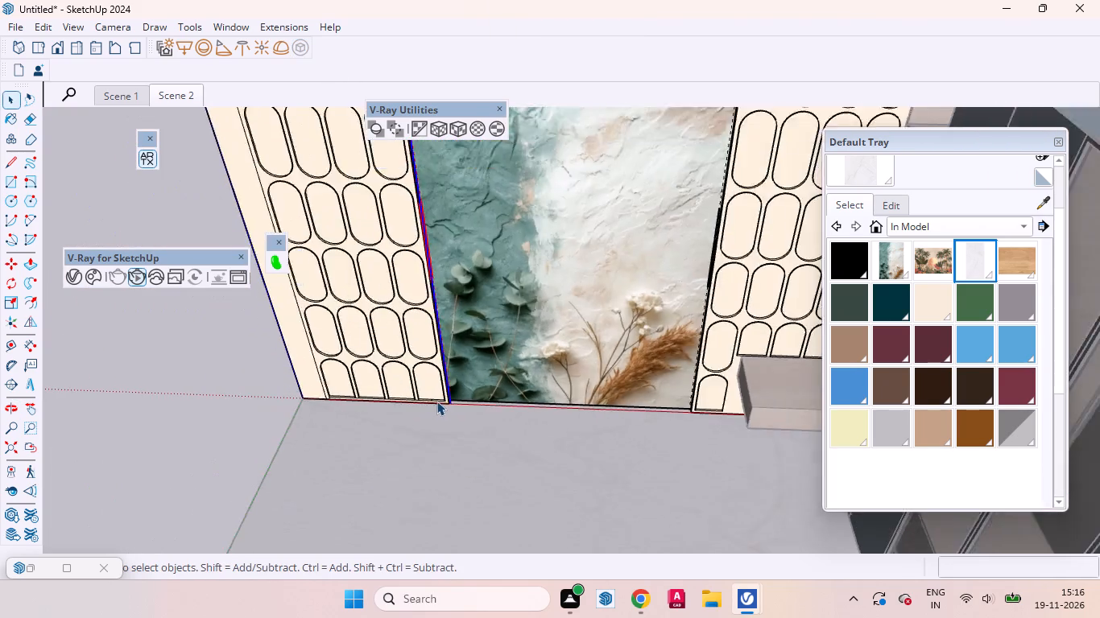
scroll(436, 401, "down", 5)
middle_click_drag(438, 398, 672, 382)
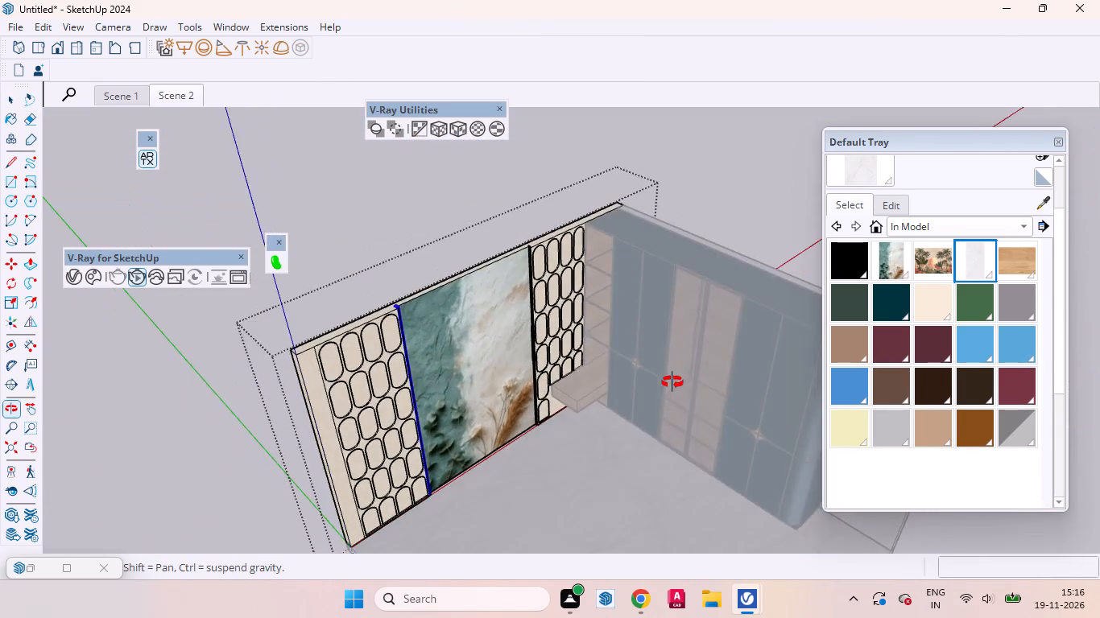
middle_click_drag(672, 382, 656, 237)
left_click(68, 278)
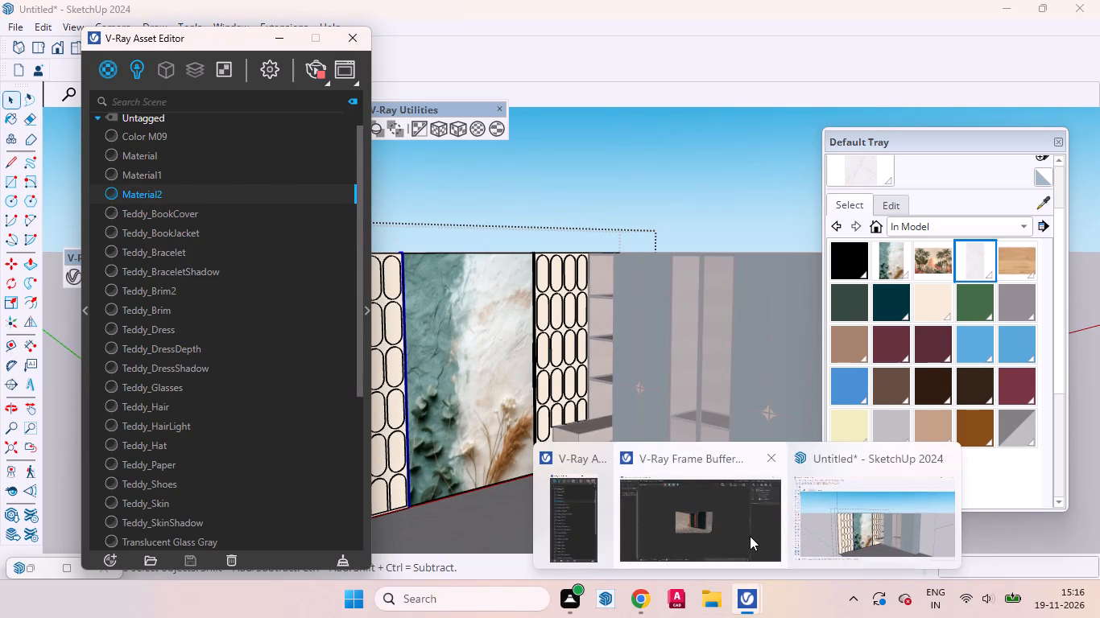
left_click(750, 536)
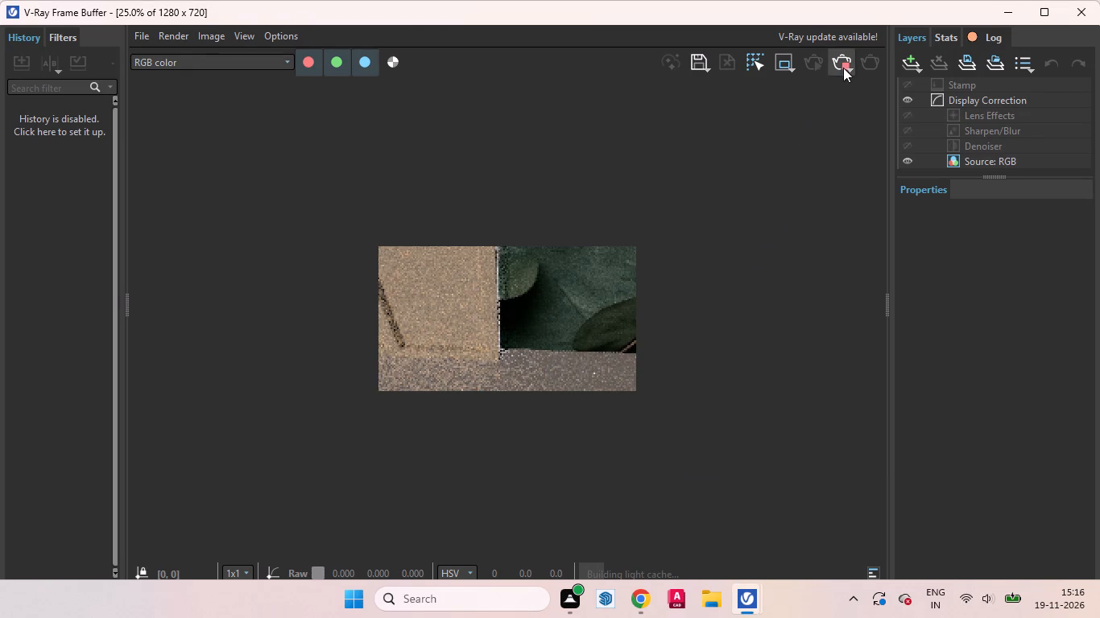
left_click(843, 64)
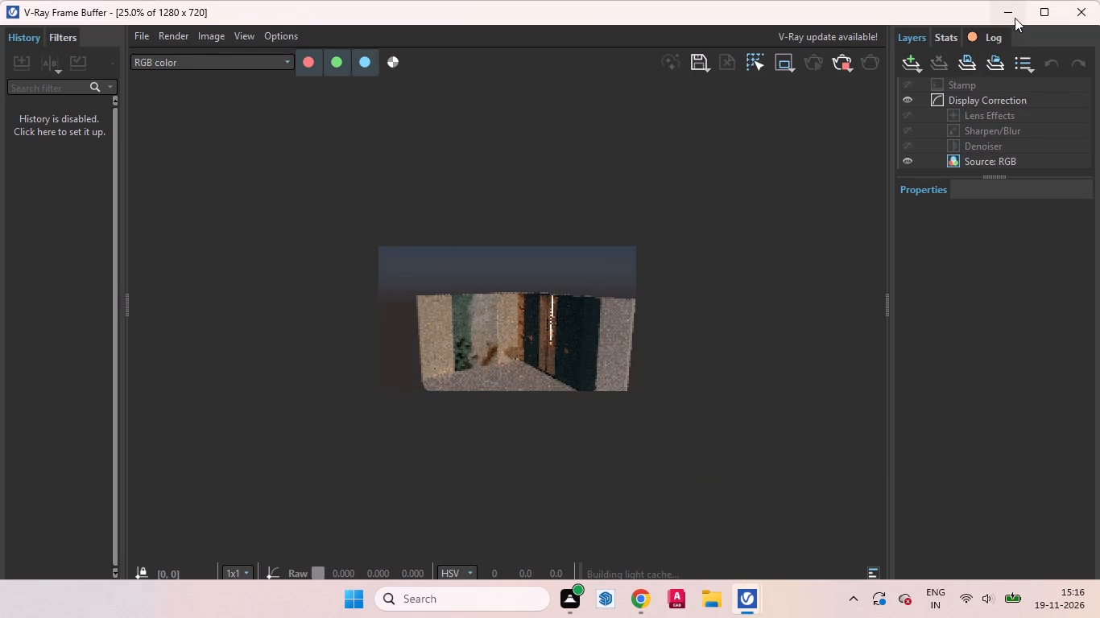
left_click(1009, 13)
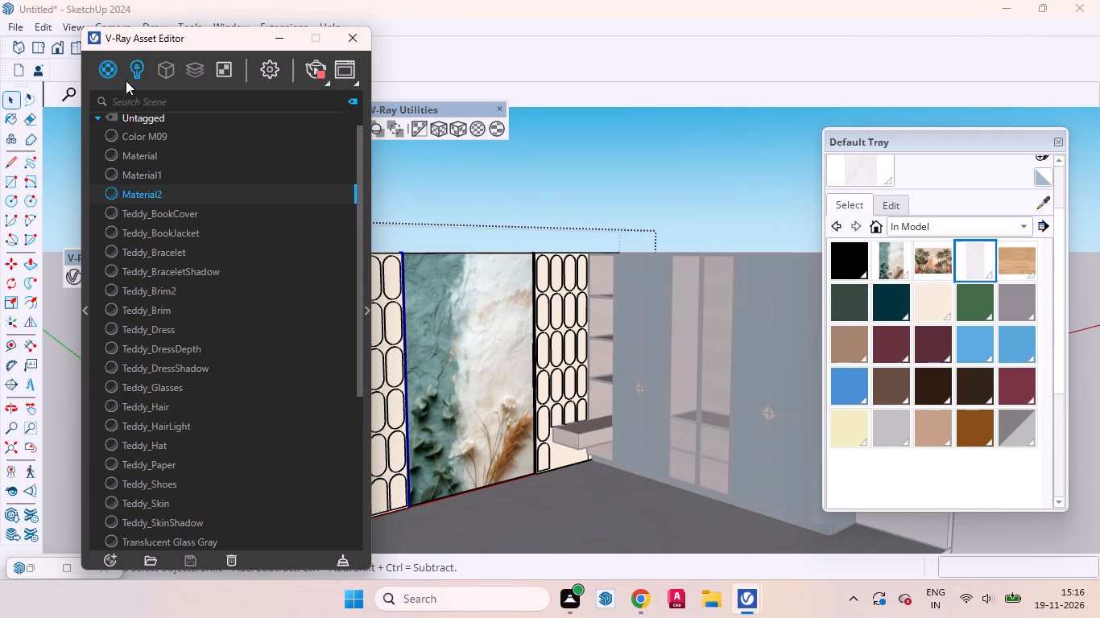
left_click(134, 76)
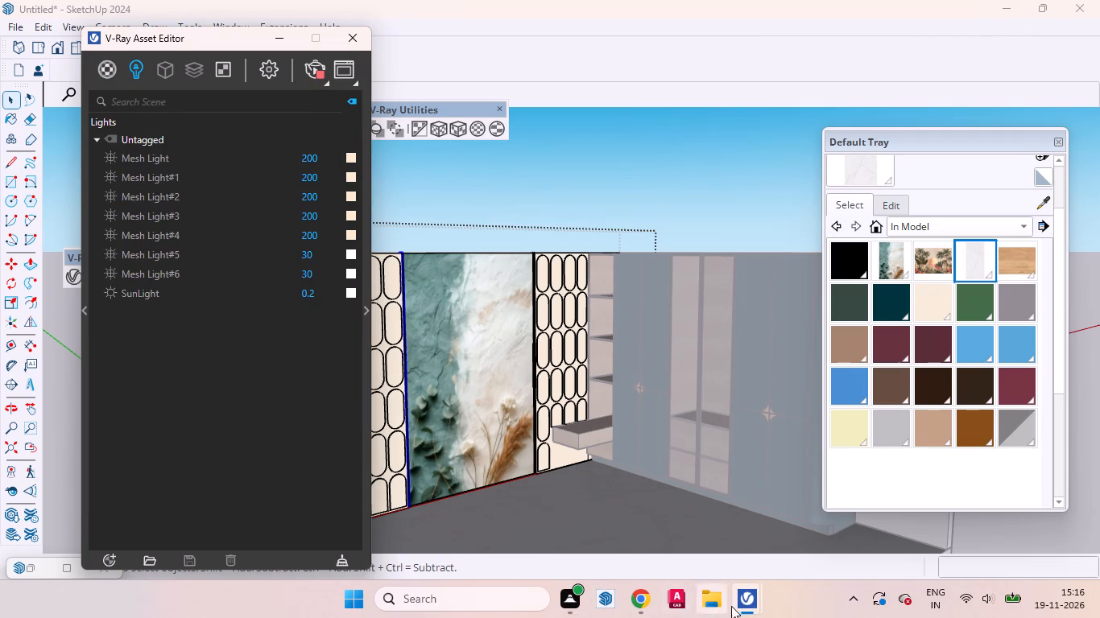
left_click(717, 535)
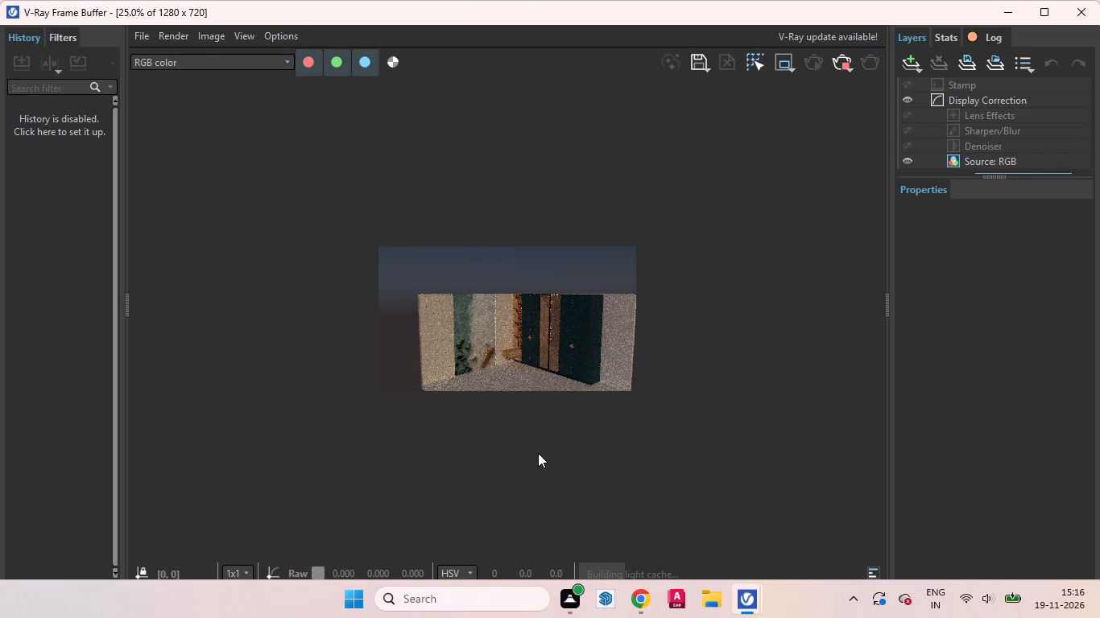
left_click(843, 62)
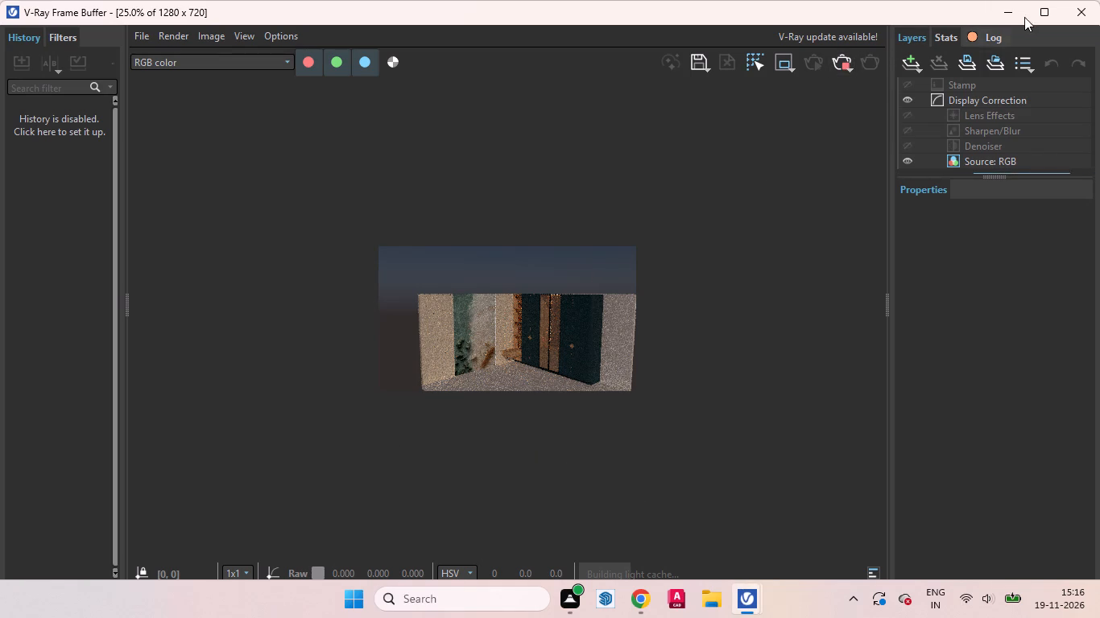
left_click(1008, 12)
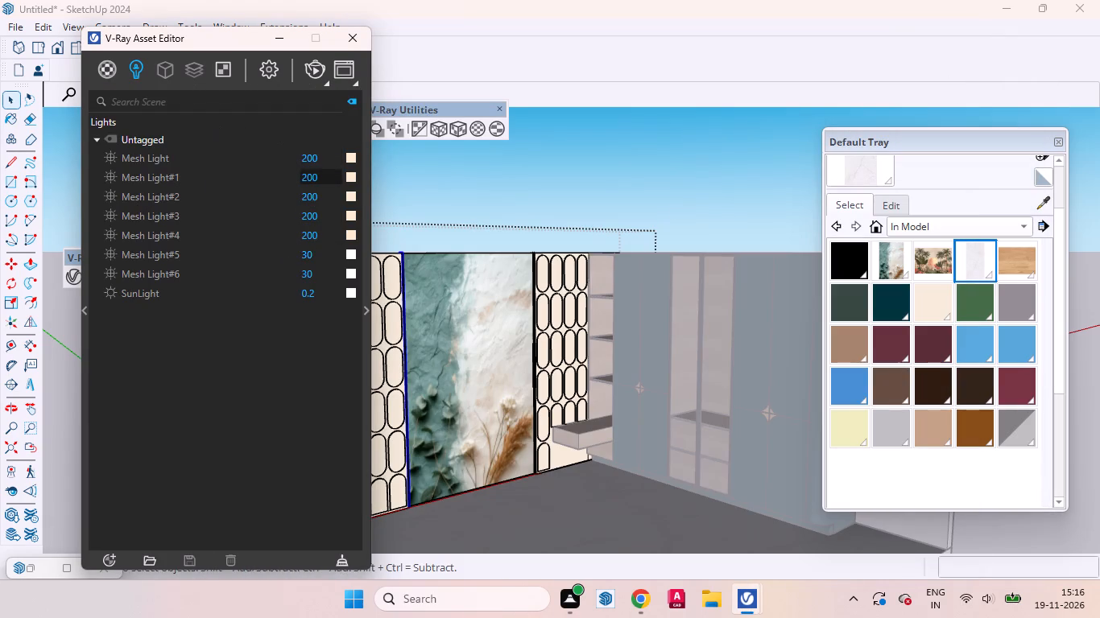
Set the intensity of the two floral-panel strip lights, Mesh Light#5 and Mesh Light#6, to 200.
left_click(314, 253)
key("BackSpace")
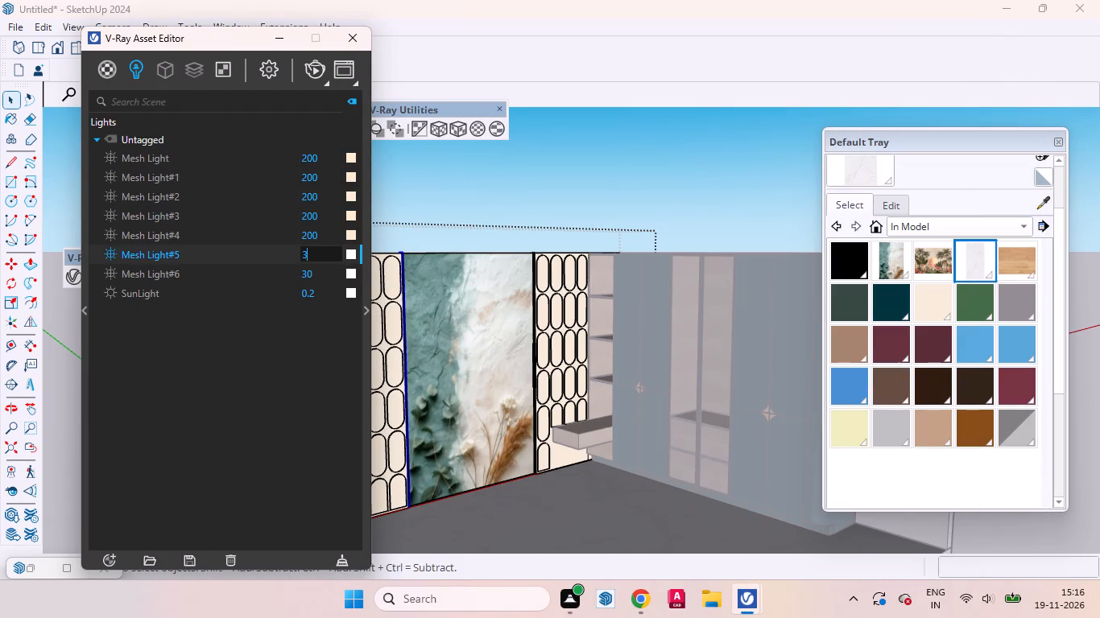
key("BackSpace")
type("200")
left_click(312, 278)
key("BackSpace")
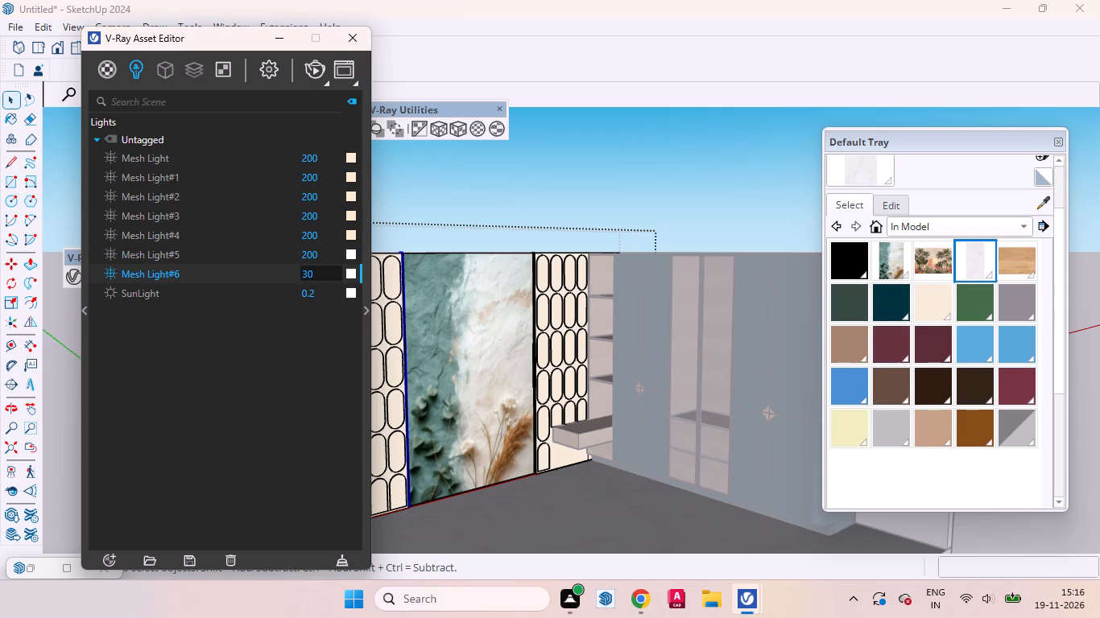
key("BackSpace")
key("BackSpace")
type("200")
Copy Mesh Light#4's cream colour onto Mesh Light#5 and Mesh Light#6, and put the Asset Editor away.
left_click_drag(354, 233, 350, 252)
left_click_drag(348, 232, 350, 257)
left_click_drag(350, 251, 349, 271)
left_click(281, 45)
Leave the panelled wall group and clear the selection, with the floral wall and wardrobe in view.
middle_click_drag(432, 431, 354, 443)
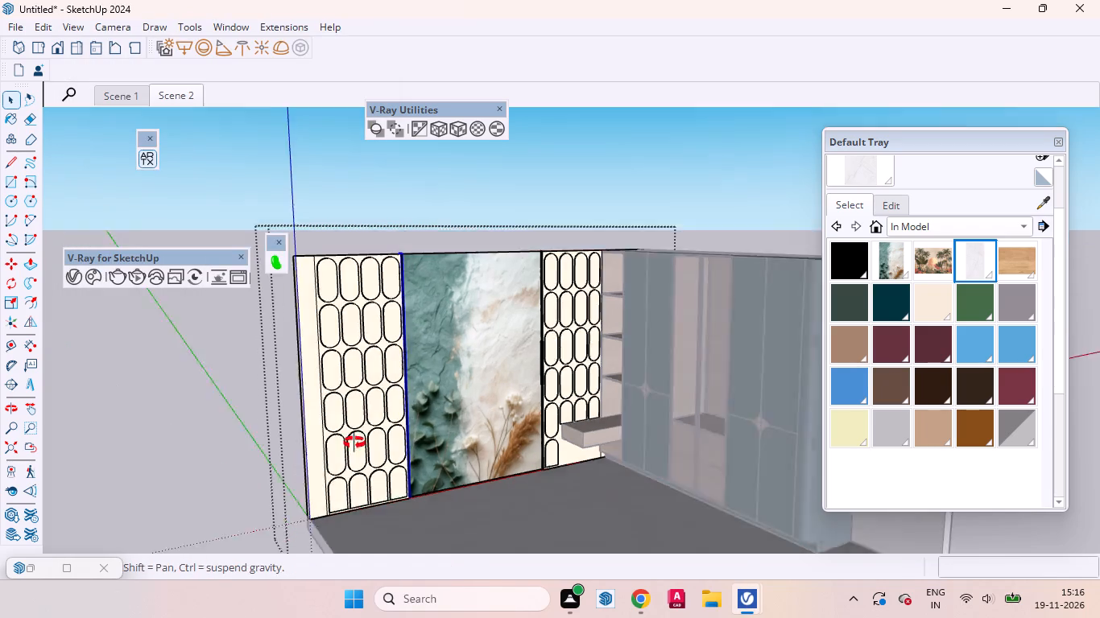
middle_click_drag(354, 443, 259, 436)
left_click(438, 187)
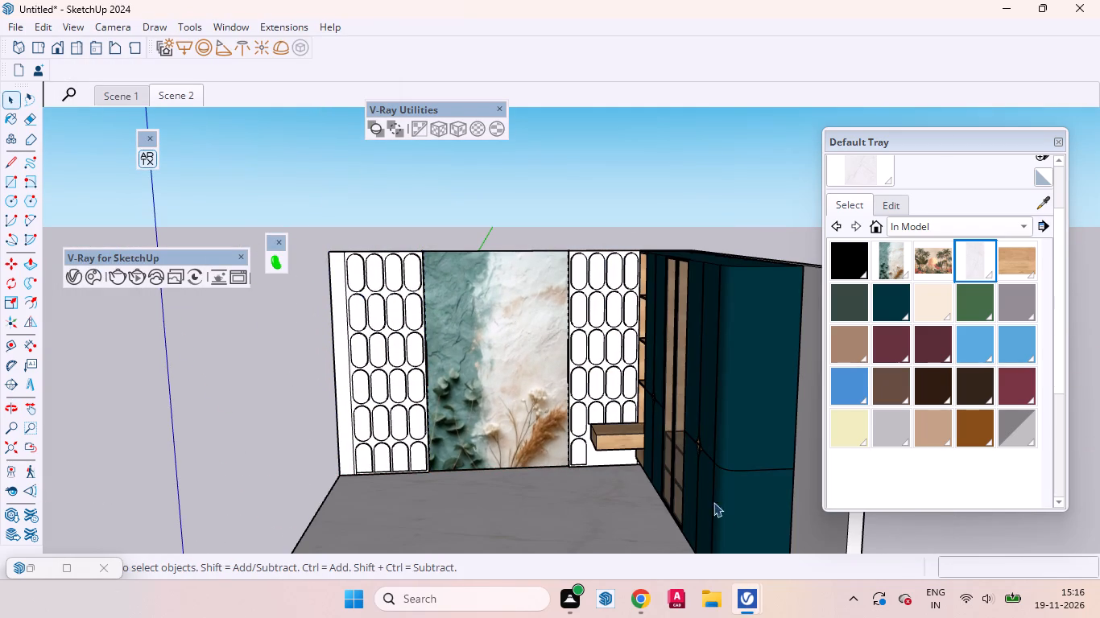
left_click(230, 498)
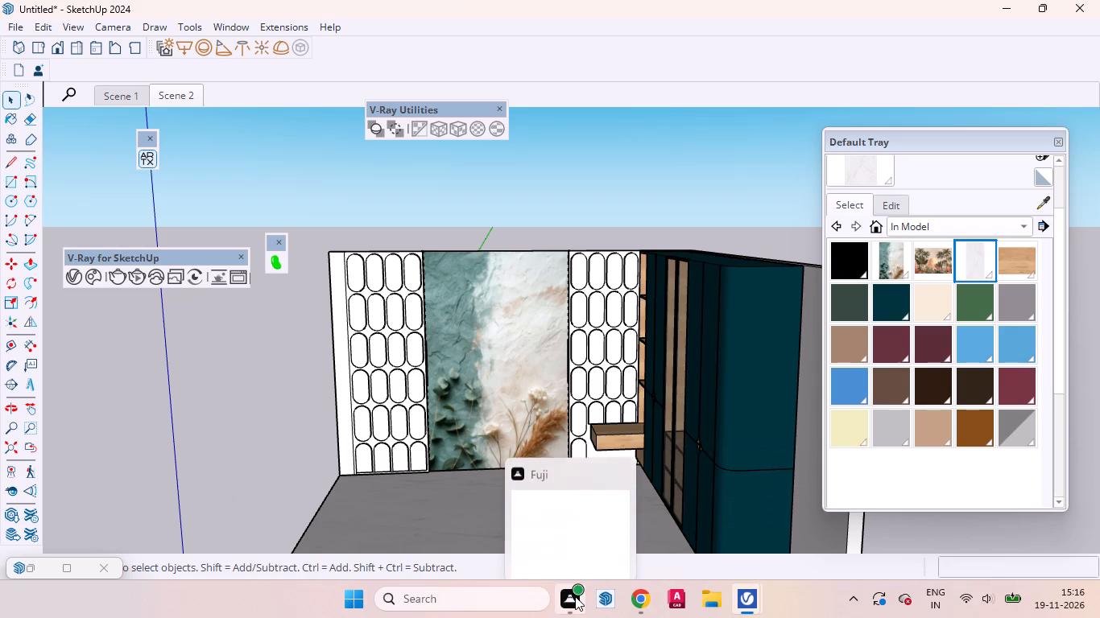